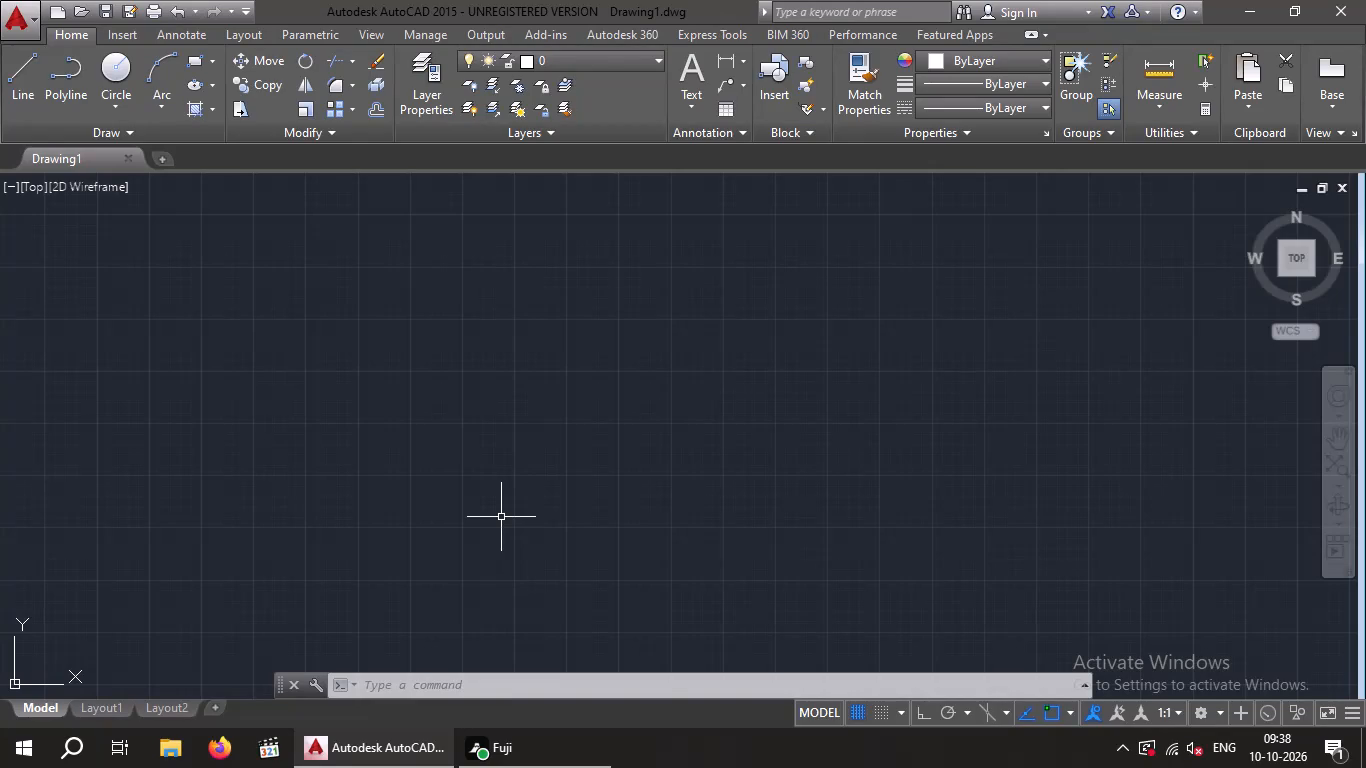
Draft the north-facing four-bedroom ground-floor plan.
Configure the drawing units to Engineering length with 0'-0" precision and an insertion scale in inches.
type("un")
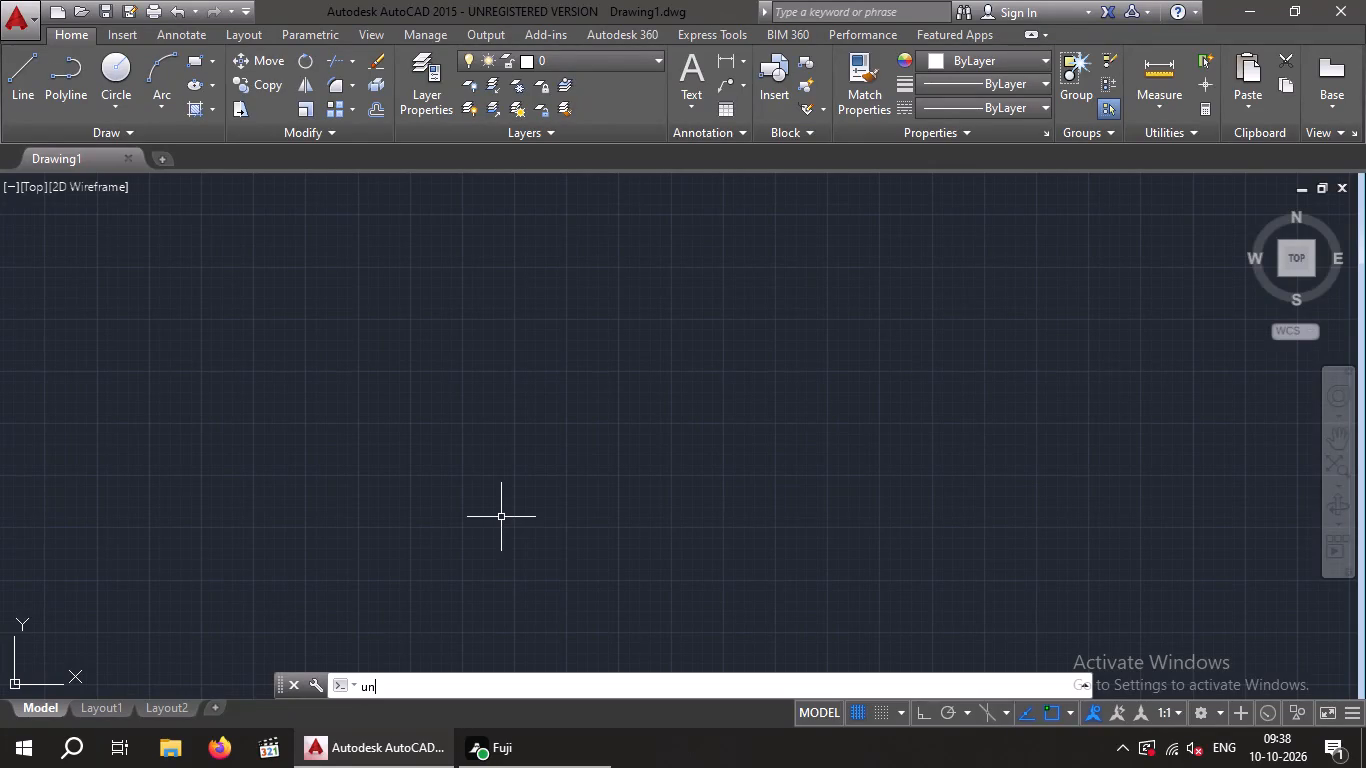
key("Return")
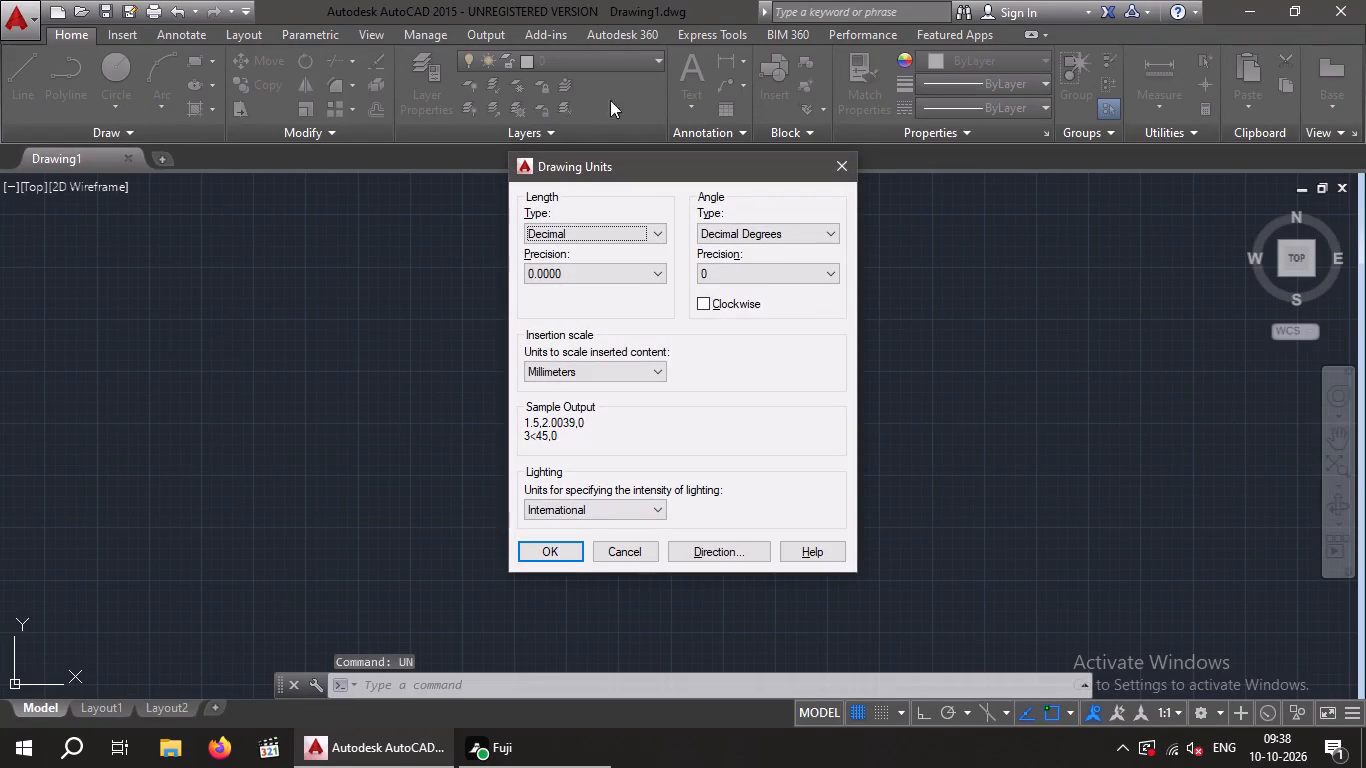
left_click(585, 233)
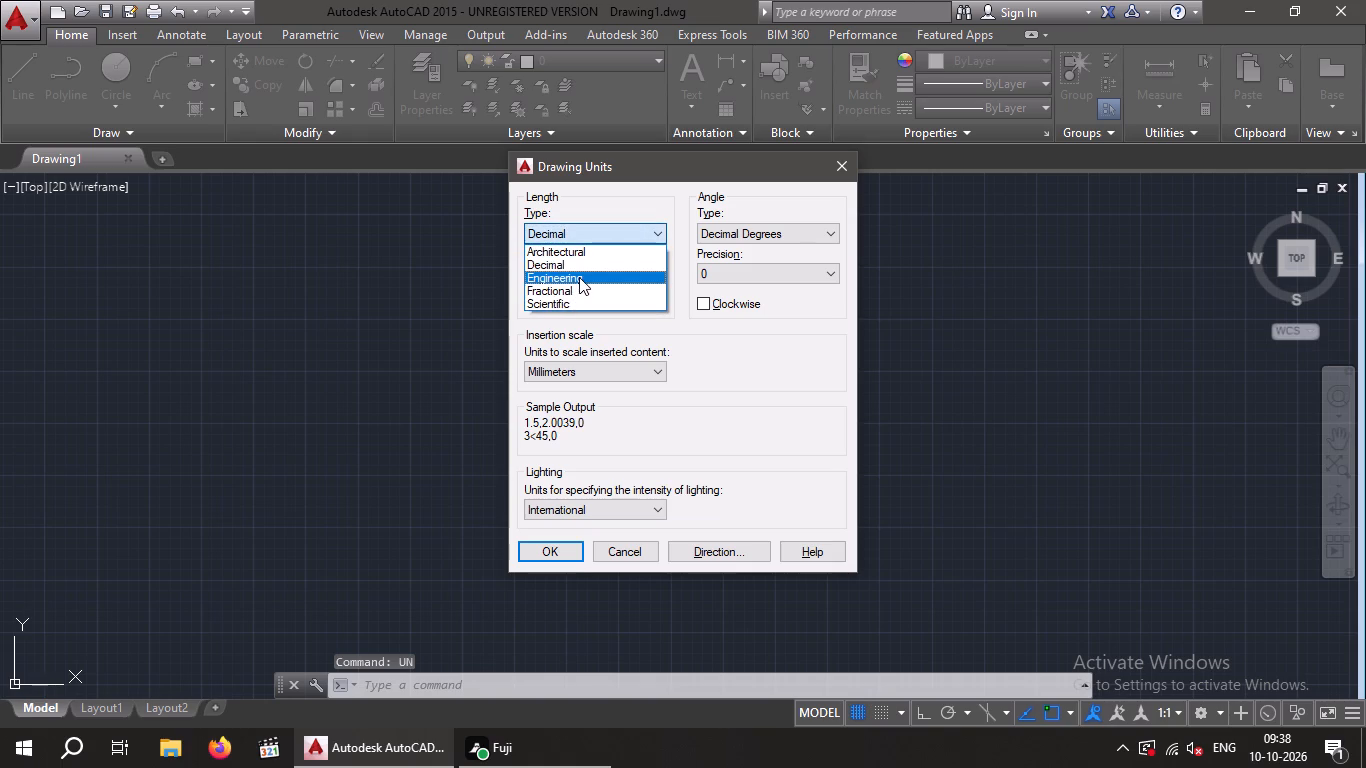
left_click(579, 277)
left_click(594, 271)
left_click(565, 290)
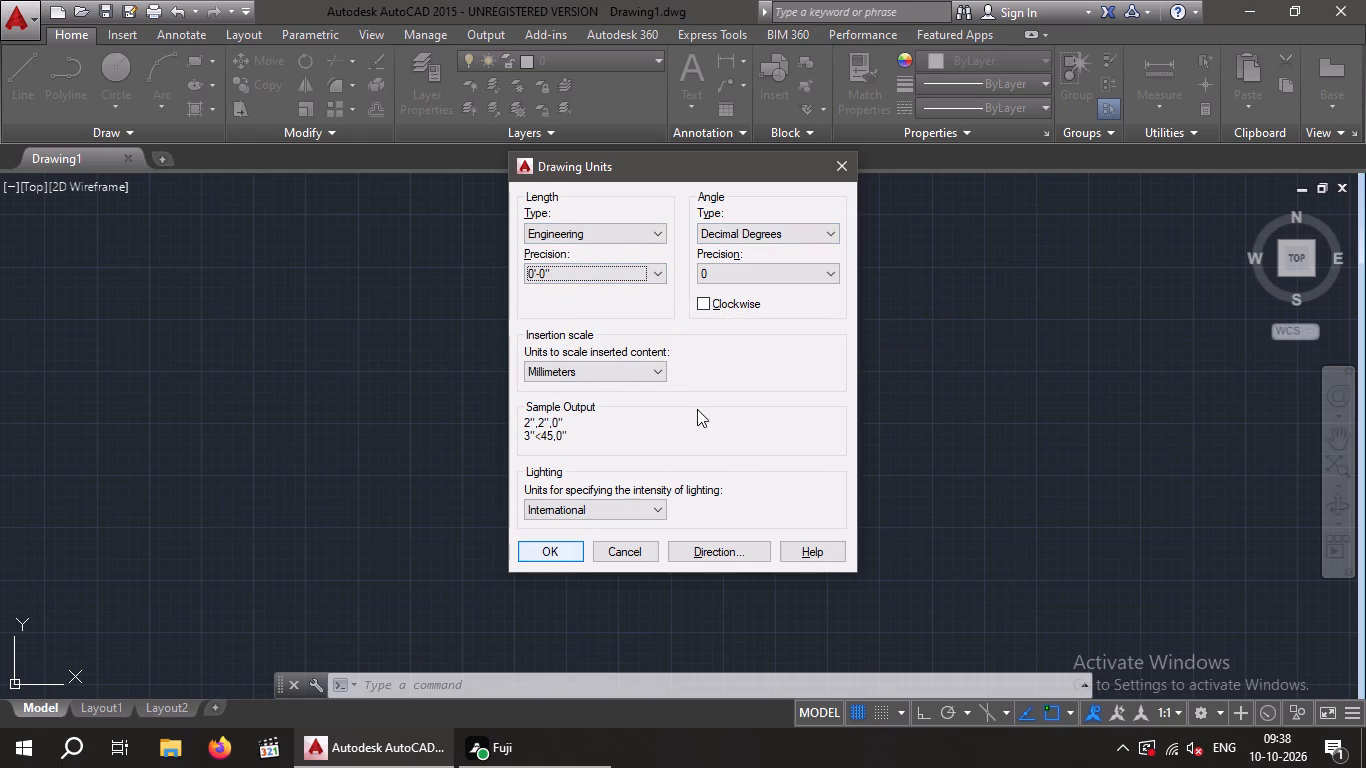
left_click(641, 373)
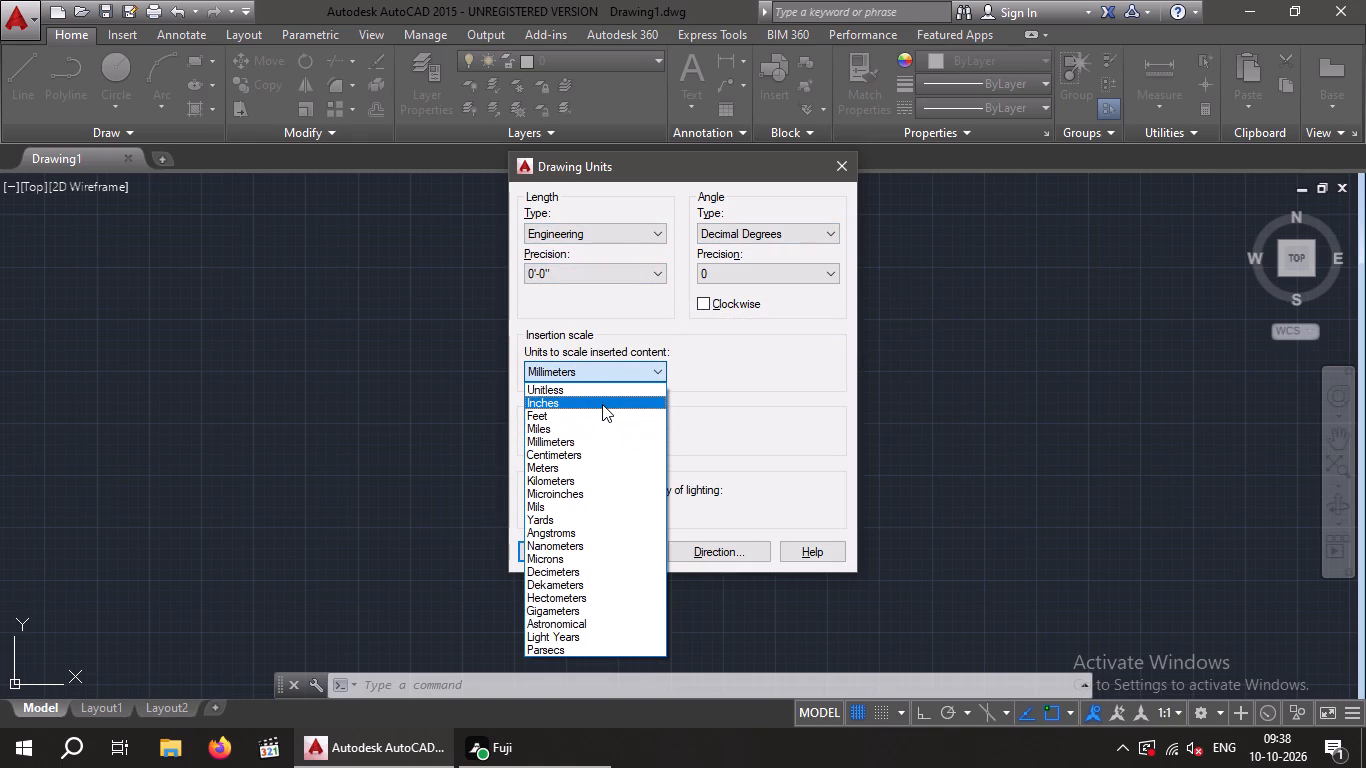
left_click(602, 404)
left_click(554, 548)
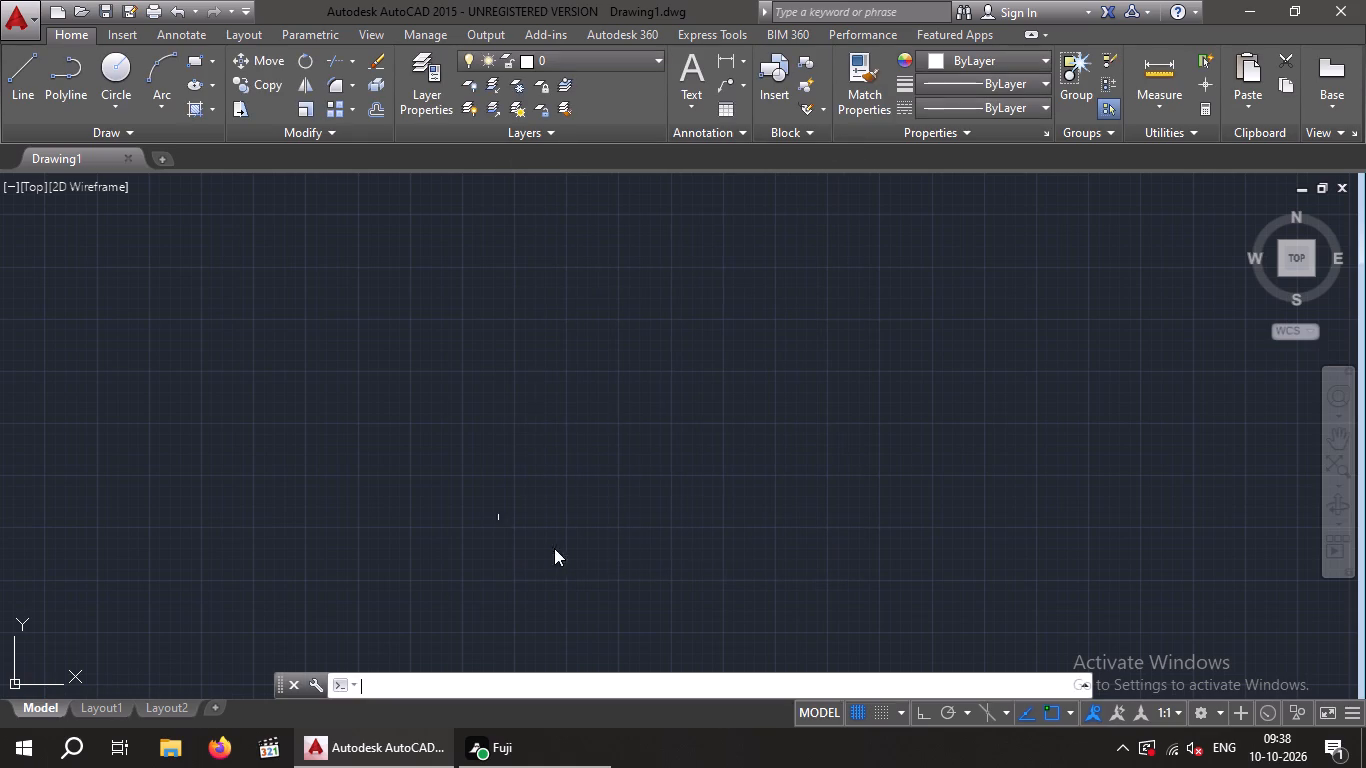
Modify the ISO-25 dimension style so its primary linear units use the Engineering format.
key("d")
key("Return")
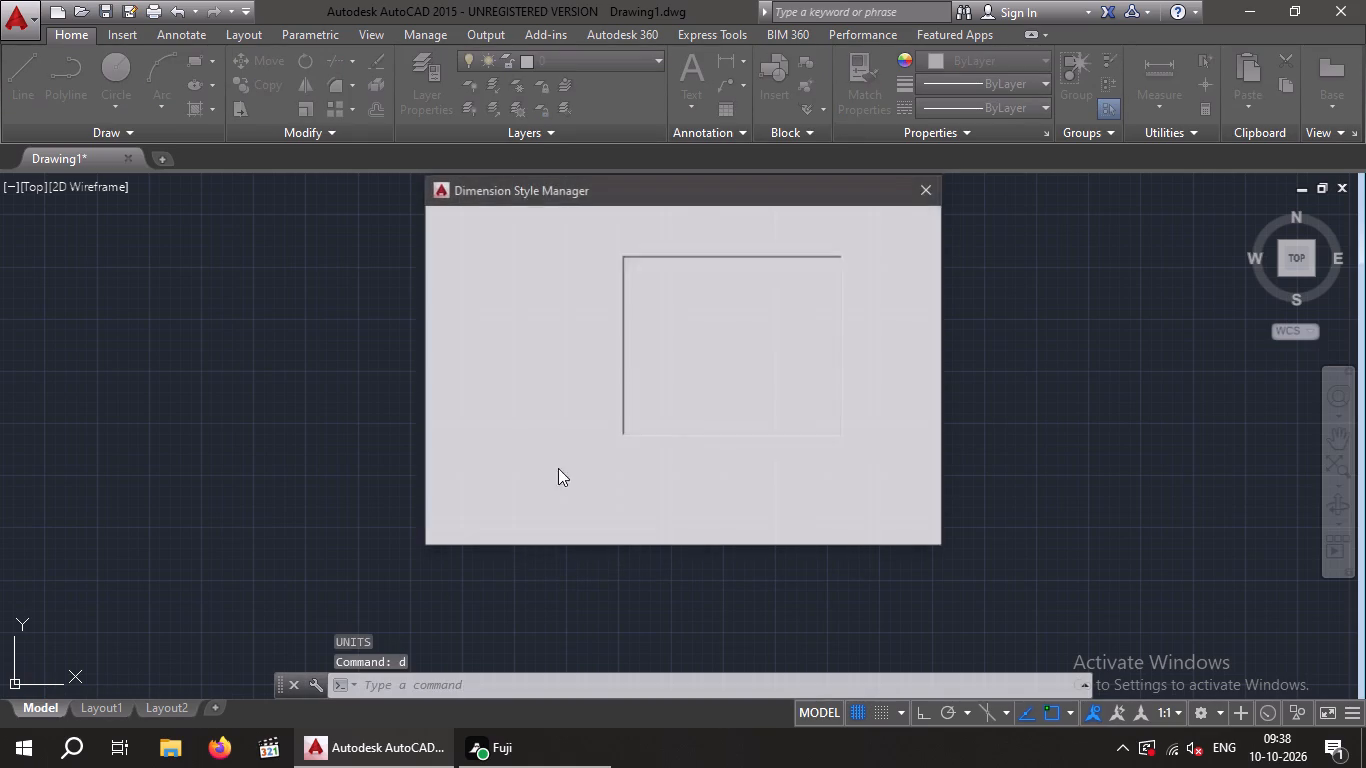
left_click_drag(892, 322, 879, 330)
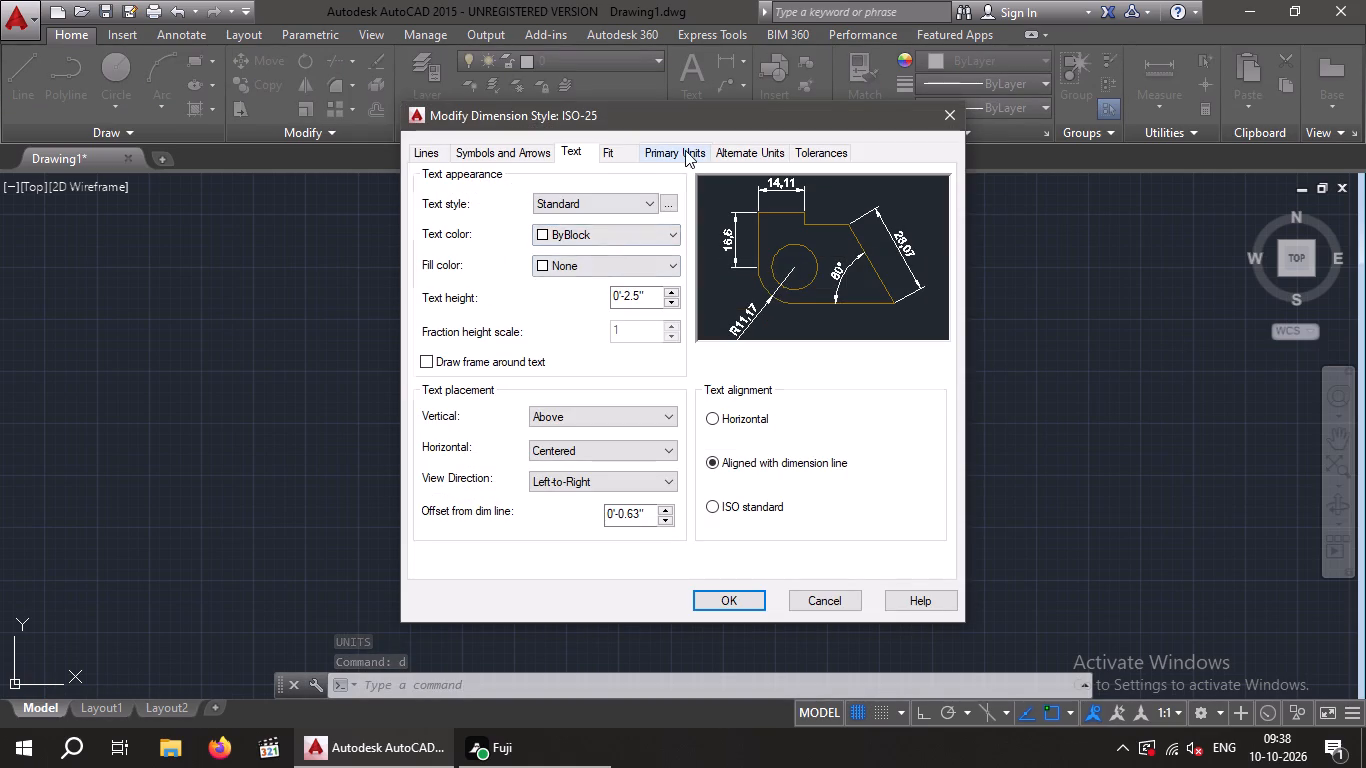
left_click(685, 150)
left_click(599, 193)
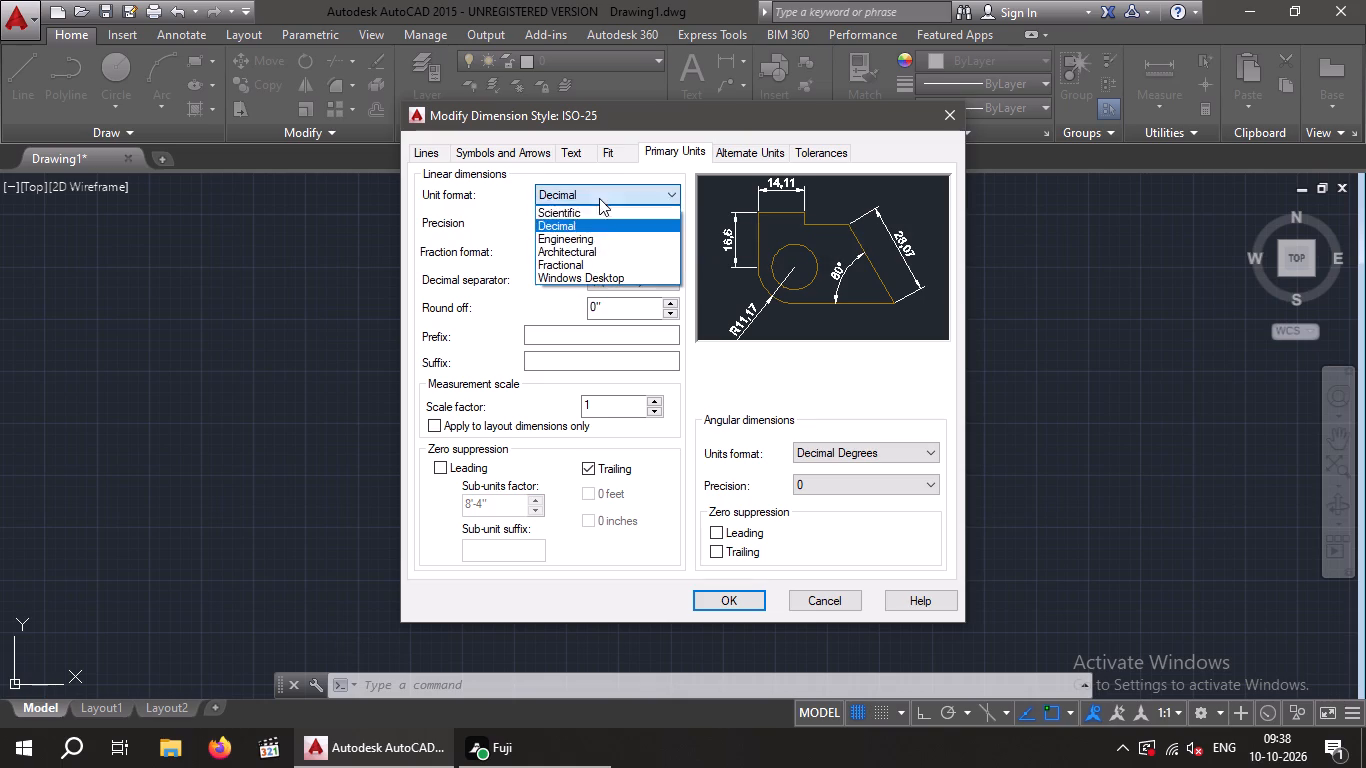
left_click(590, 242)
left_click(590, 227)
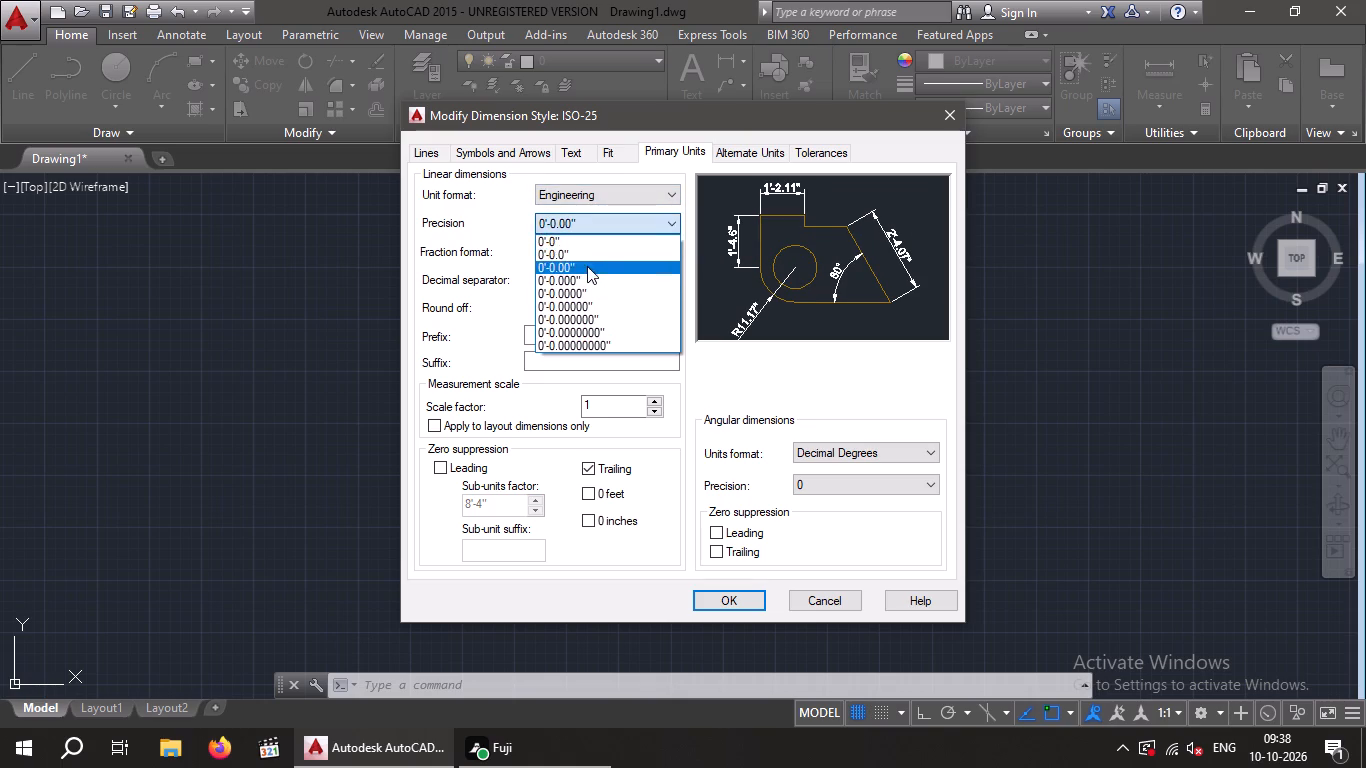
left_click(588, 228)
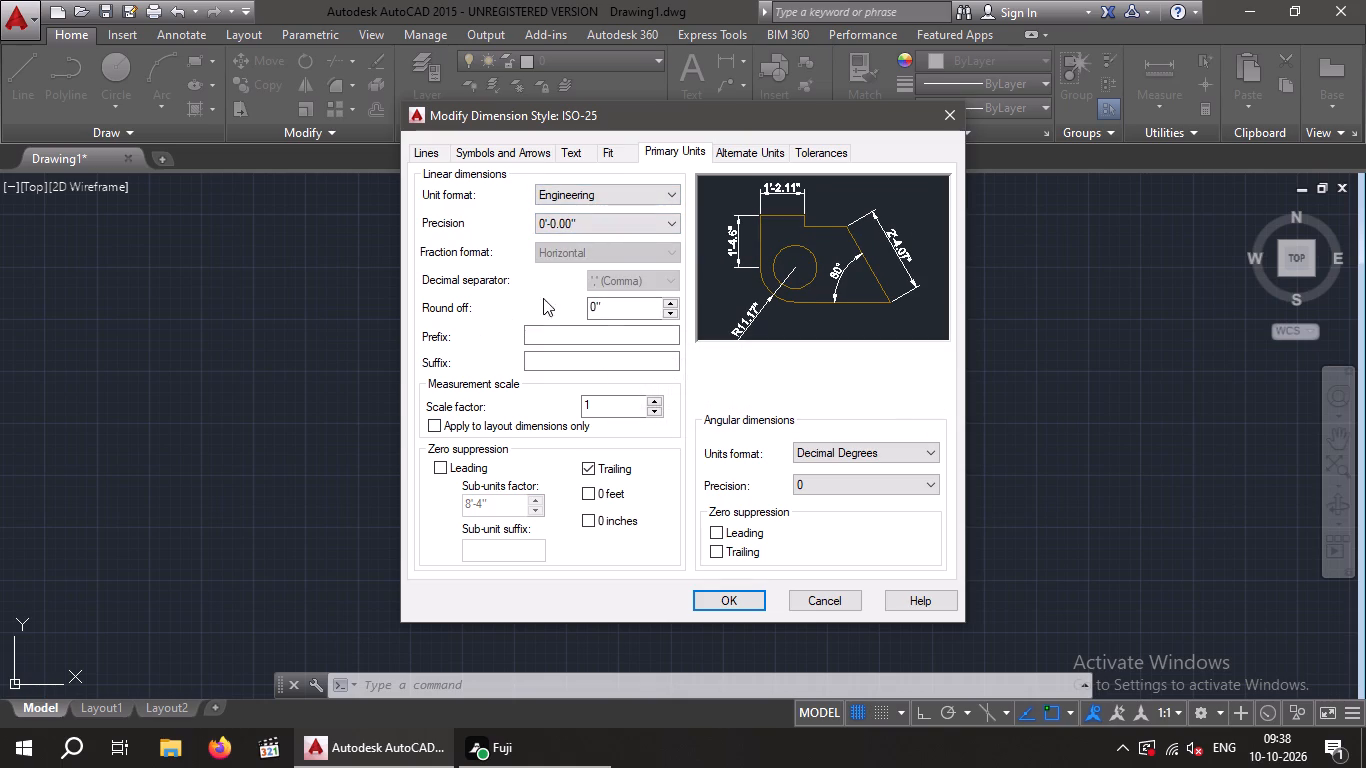
Set the ISO-25 dimension style's text height to 0'-5" and apply the style changes.
left_click(608, 151)
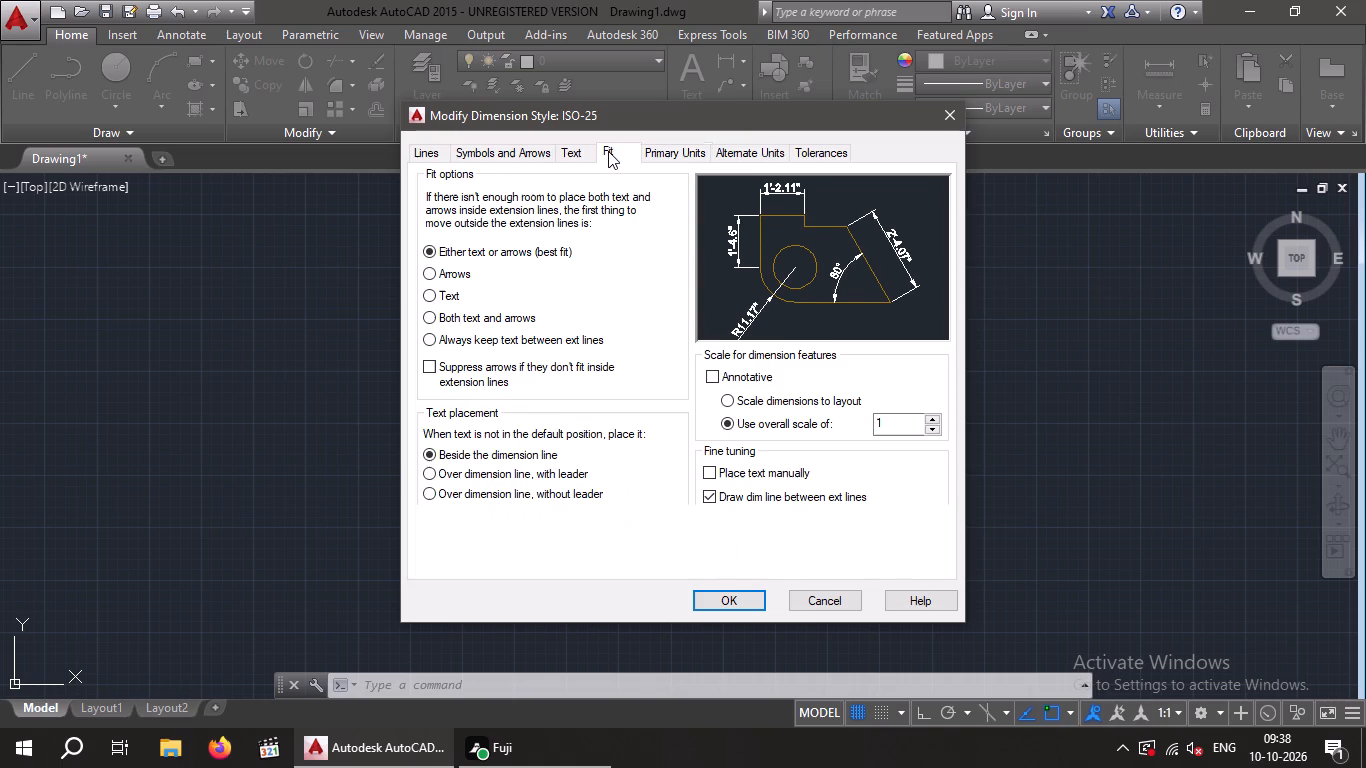
left_click(579, 154)
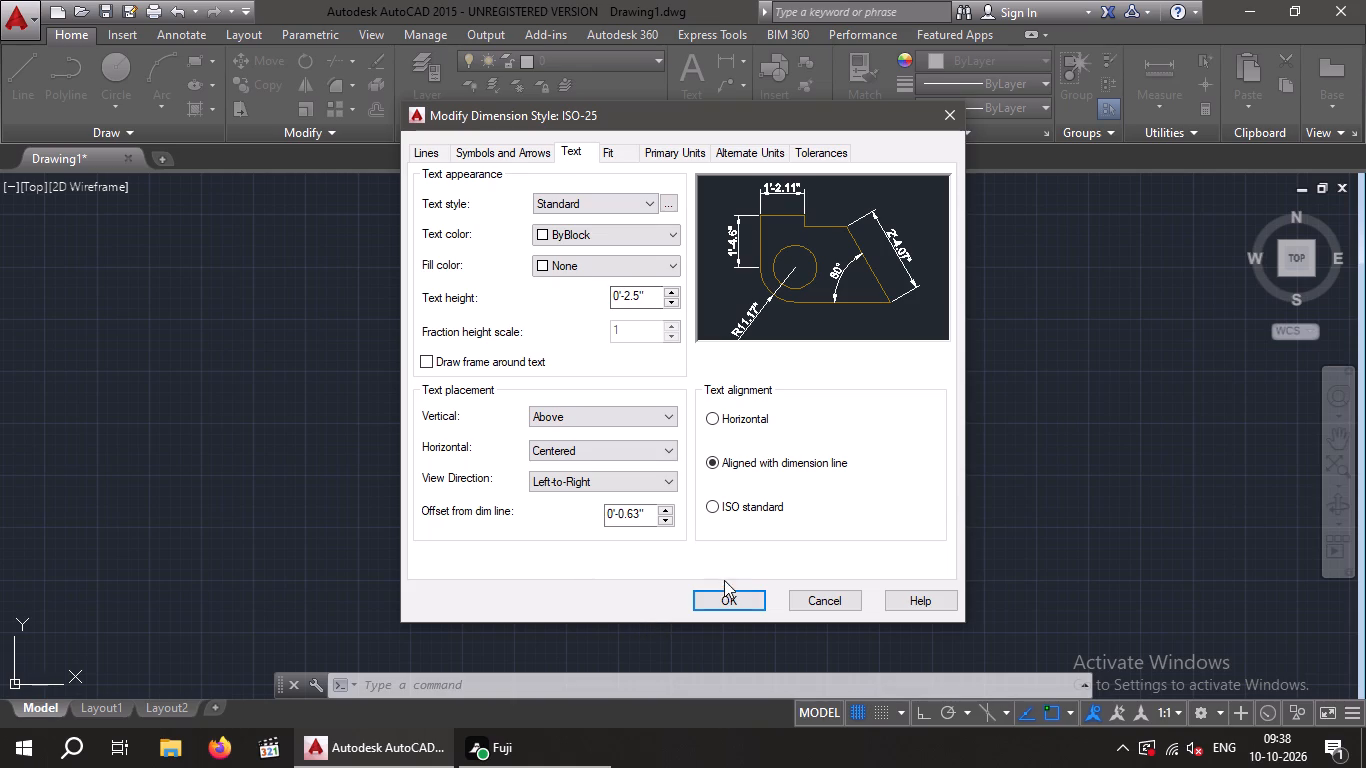
left_click(638, 297)
key("BackSpace")
key("BackSpace")
key("BackSpace")
key("5")
key("shift+quotedbl")
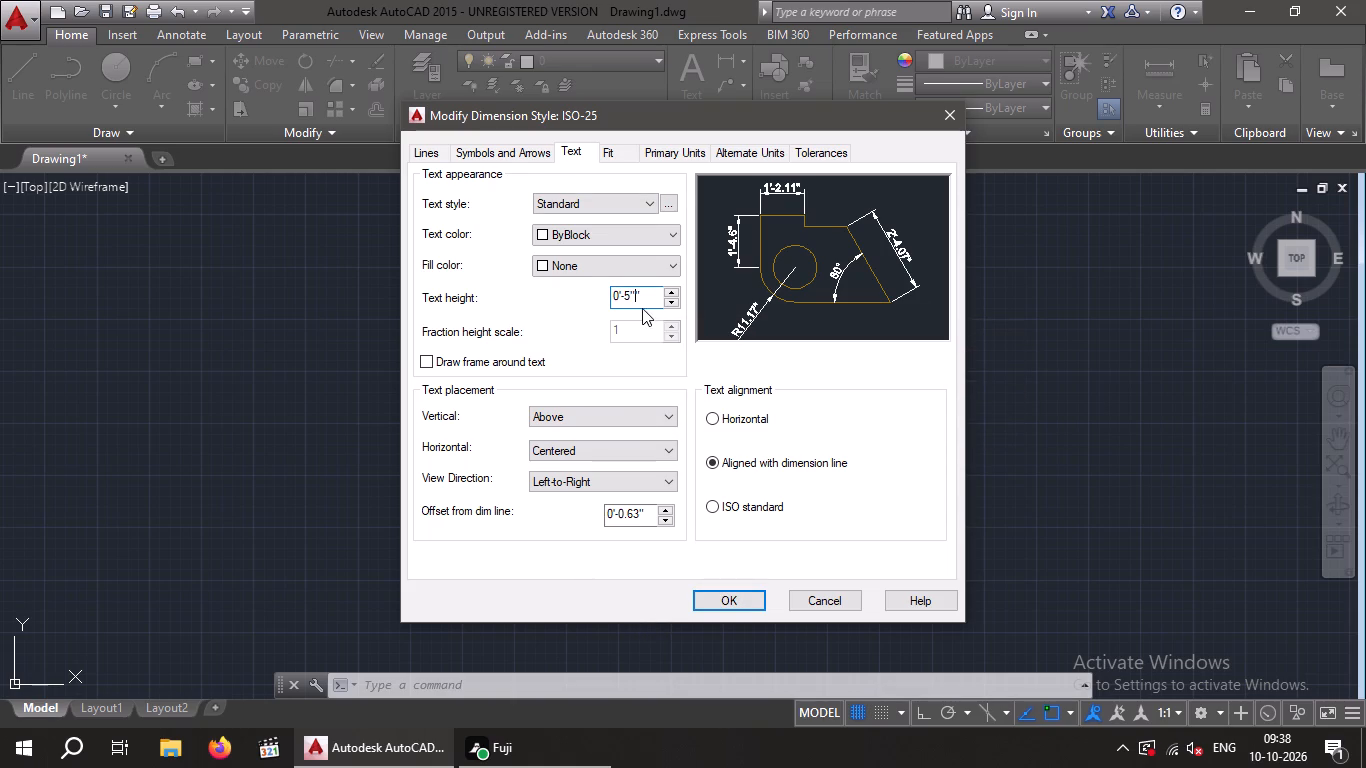
left_click(649, 297)
key("BackSpace")
left_click(731, 597)
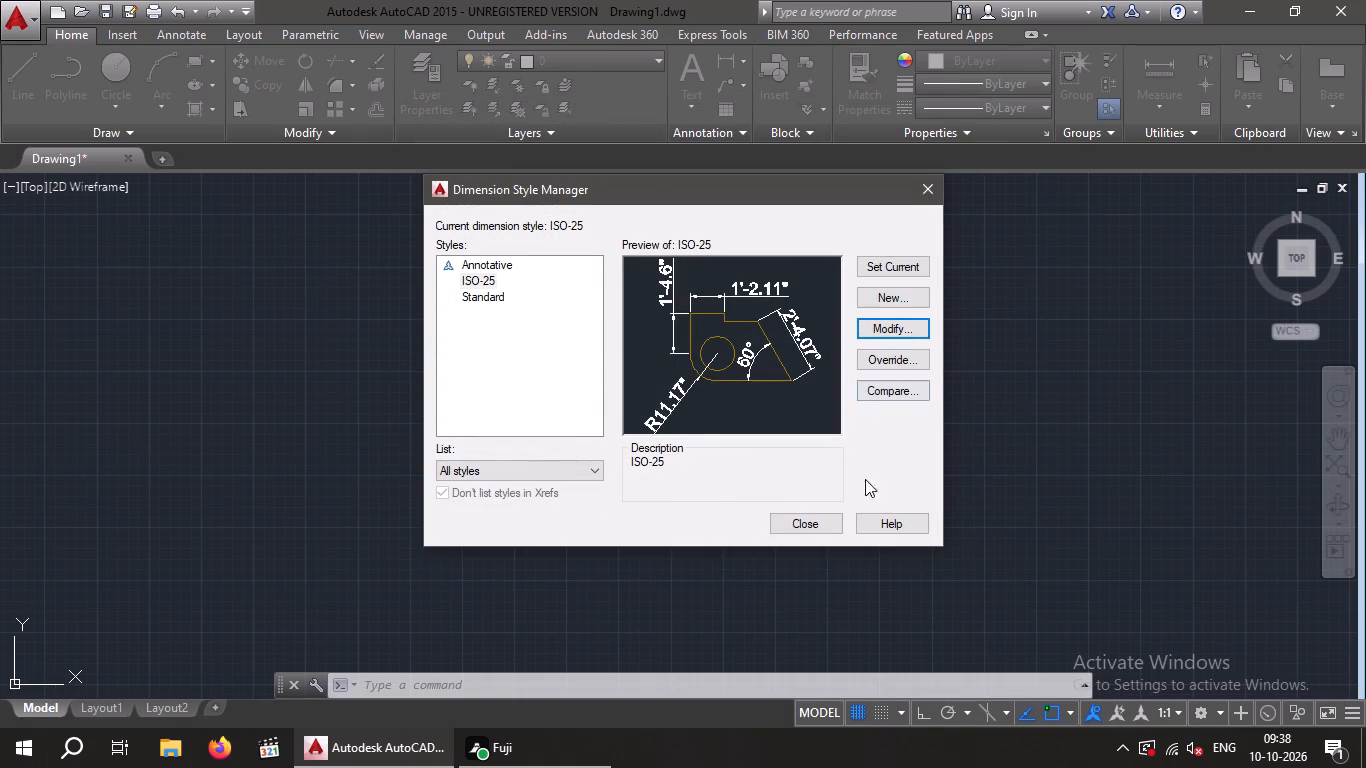
Make ISO-25 the current dimension style and close the Dimension Style Manager.
left_click(890, 264)
left_click(890, 264)
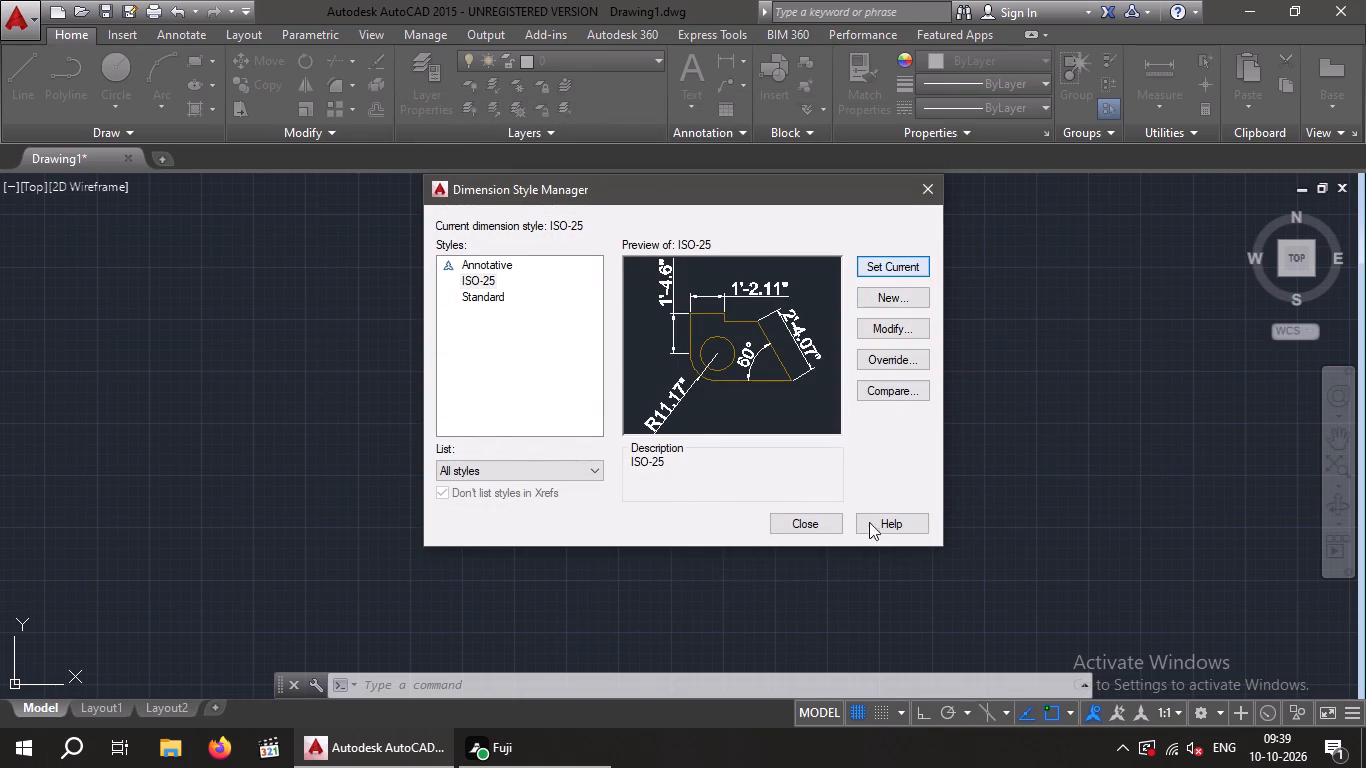
left_click(811, 518)
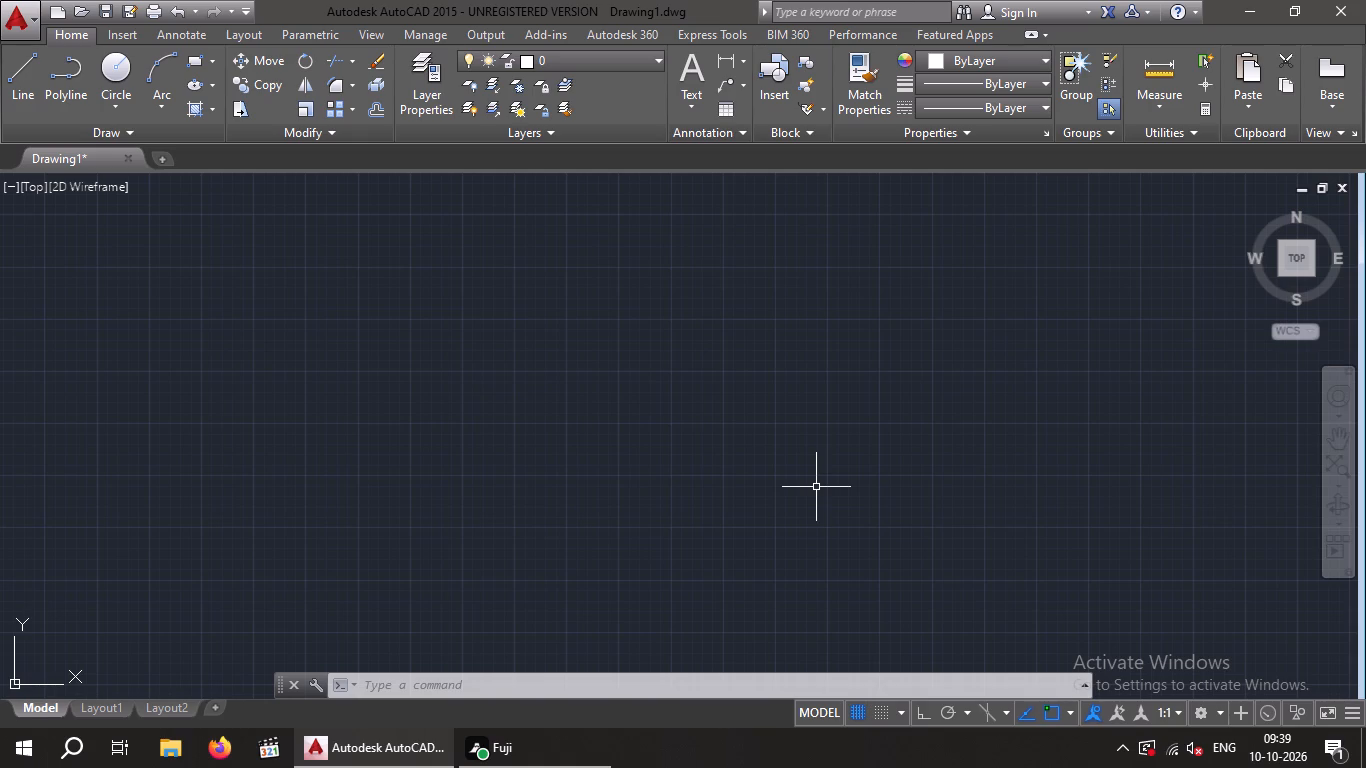
Turn on Ortho mode and draw a horizontal line 30 inches long, ending the Line command without a second segment.
key("l")
key("Return")
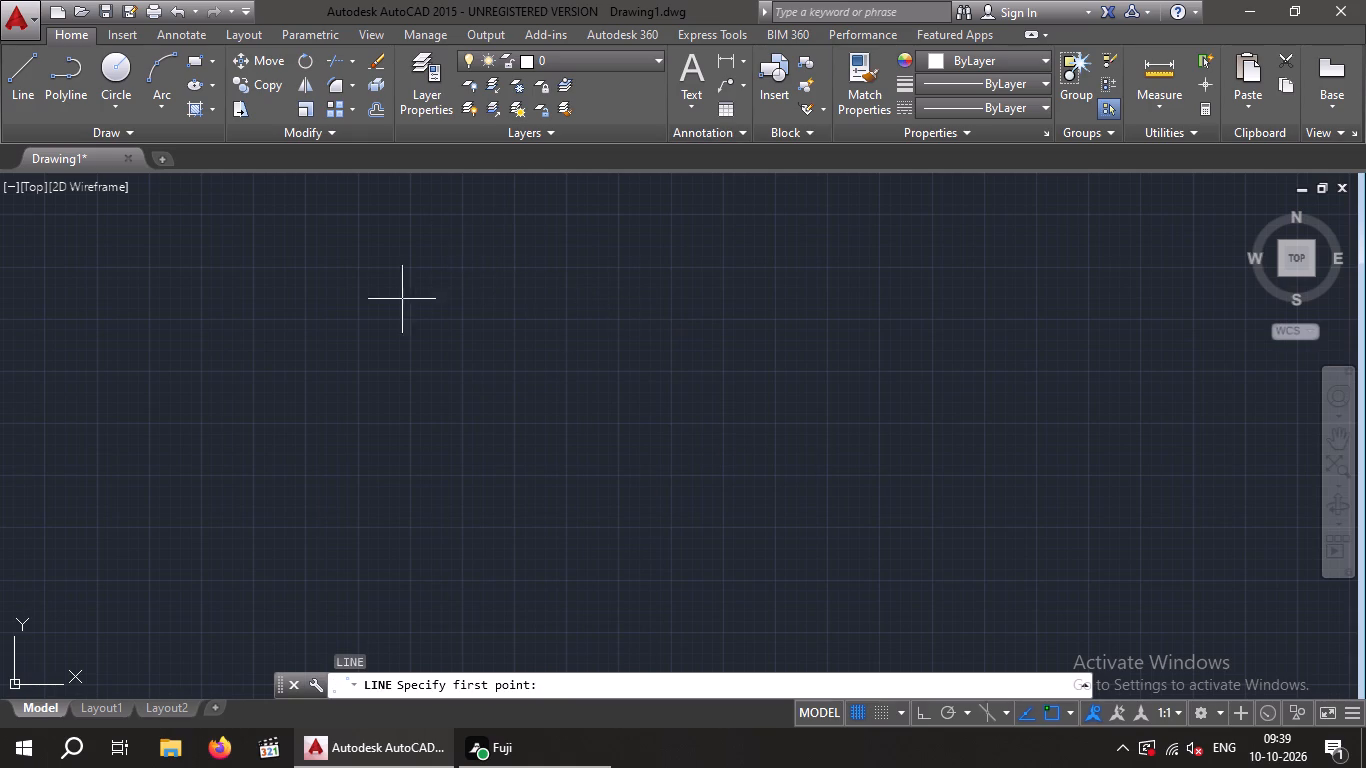
key("F8")
left_click(387, 333)
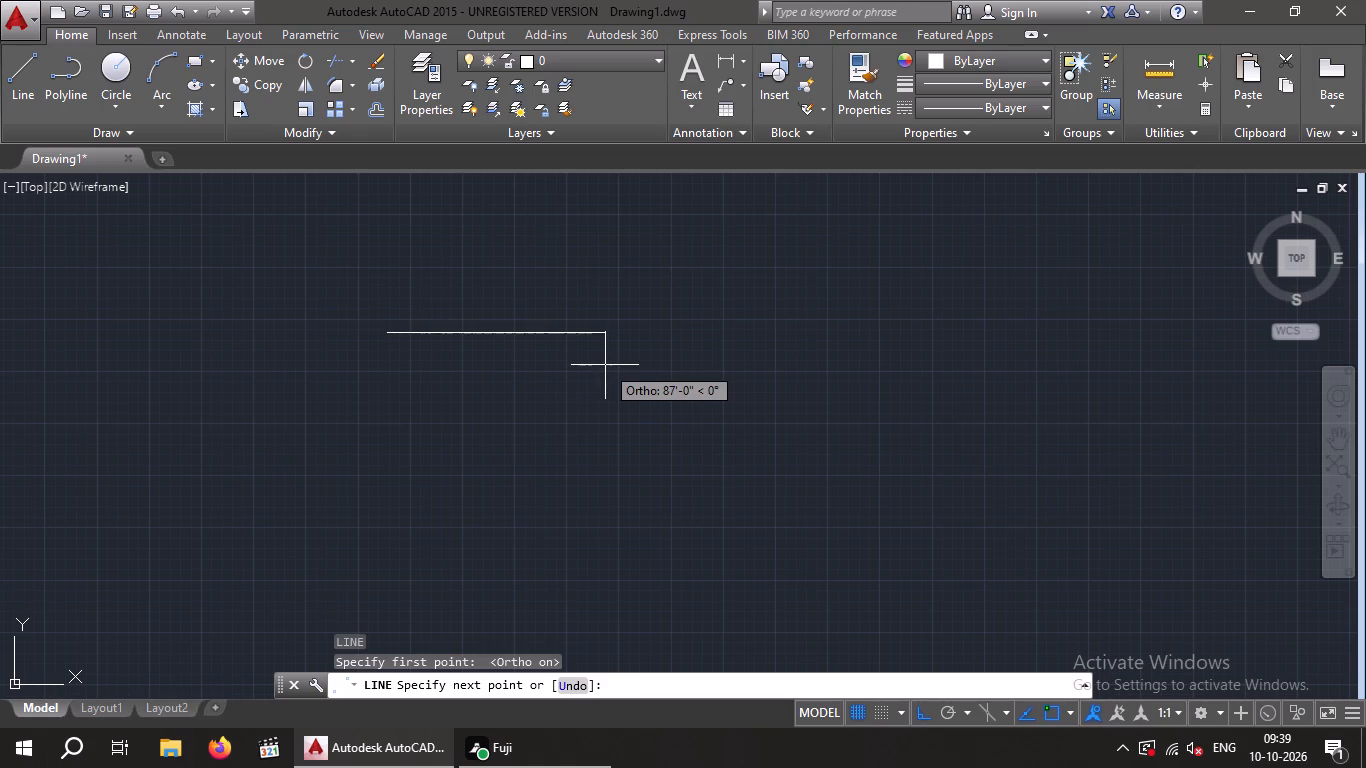
type("30")
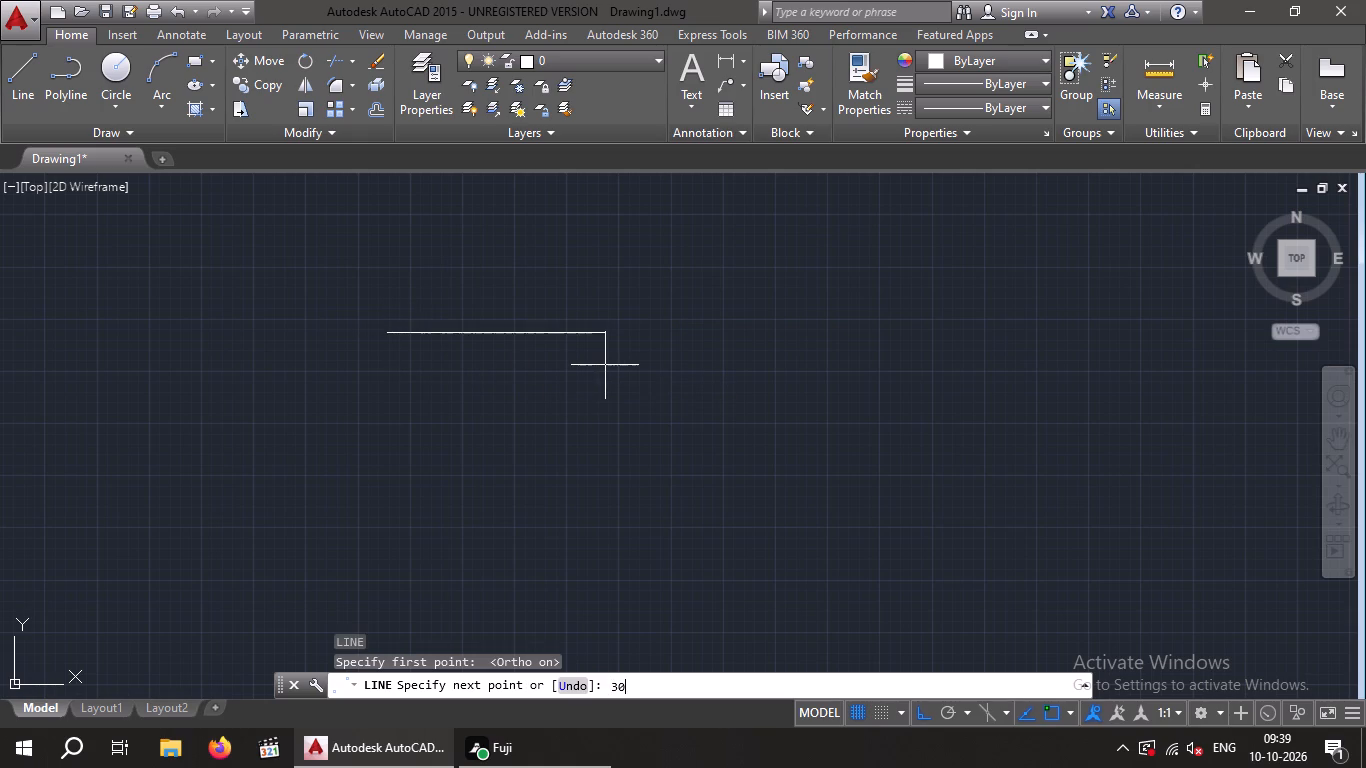
key("Return")
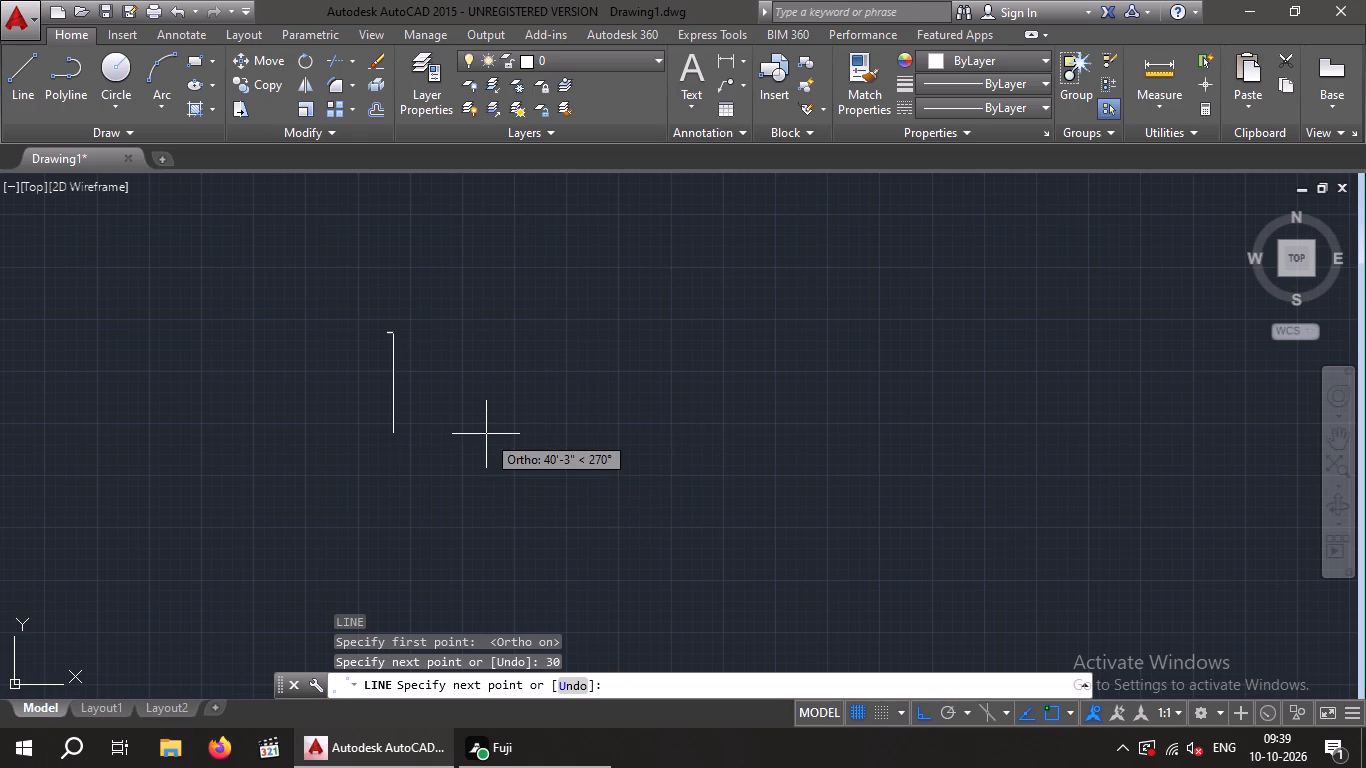
type("45")
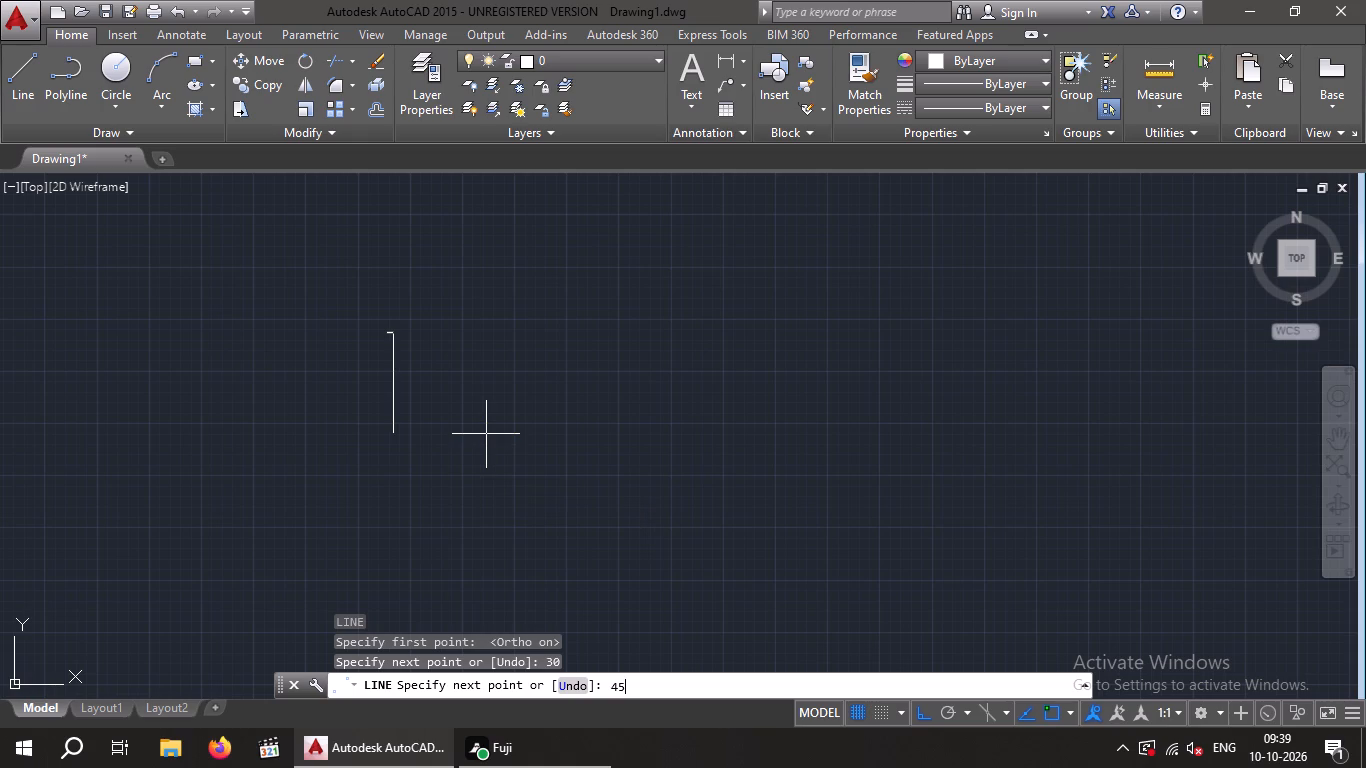
key("Escape")
key("Escape")
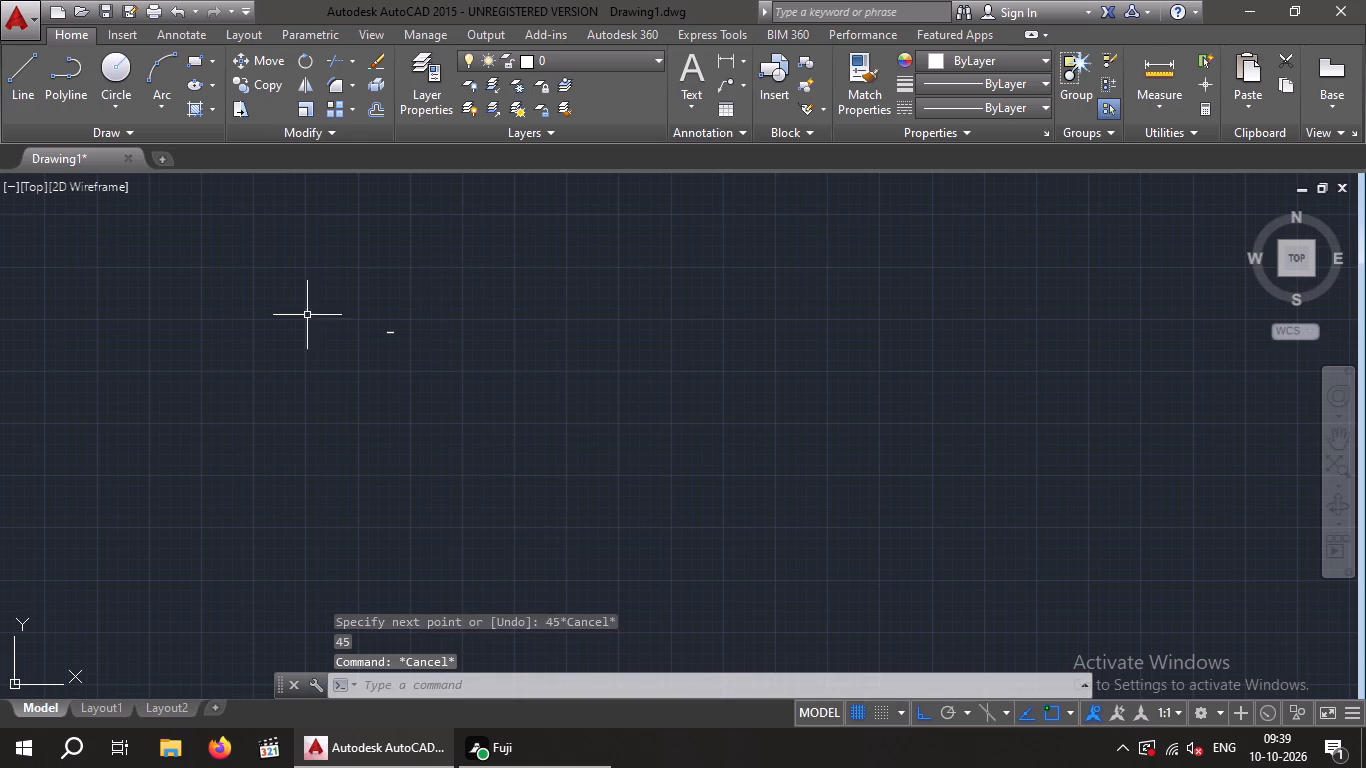
Erase the short 30-inch line.
left_click_drag(334, 322, 389, 325)
left_click(450, 391)
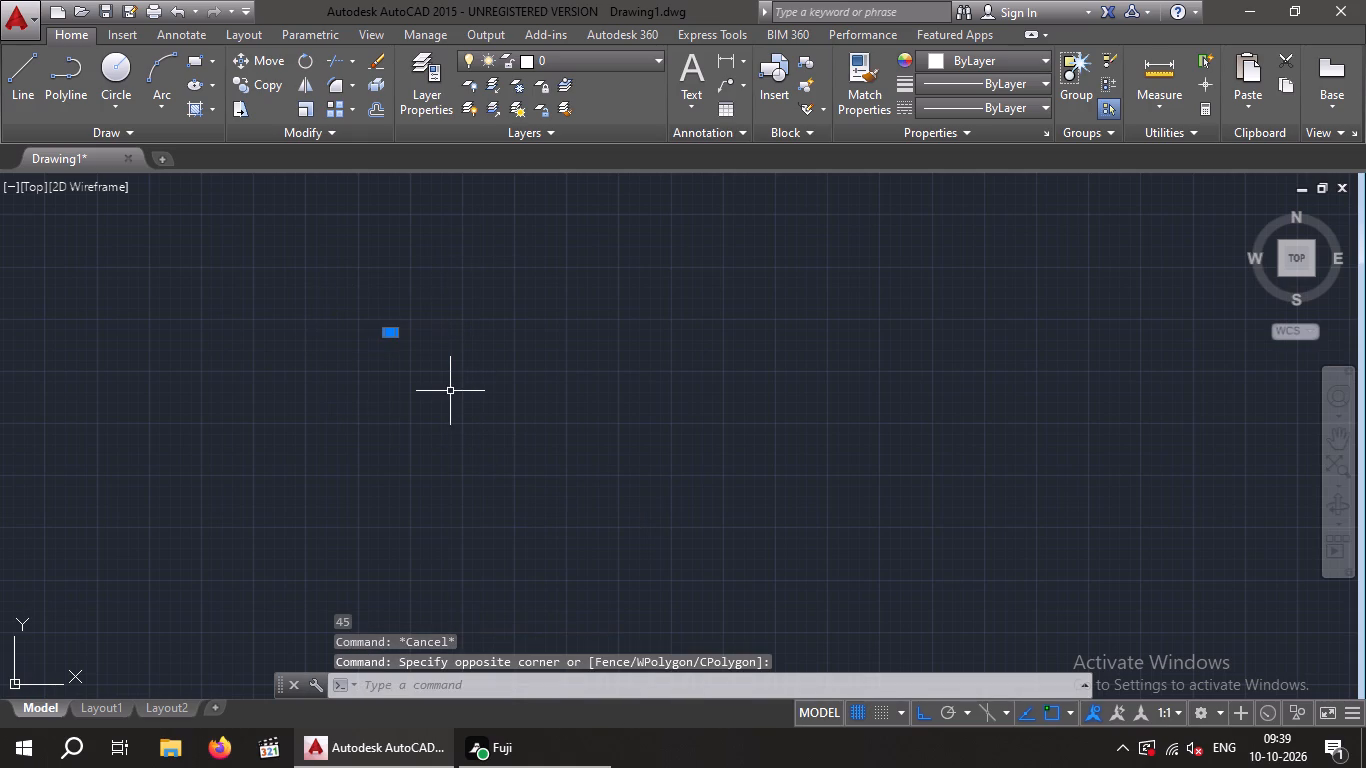
key("Delete")
Draw a rectangular outline with the Line command, with 30' horizontal sides and 45' vertical sides.
key("l")
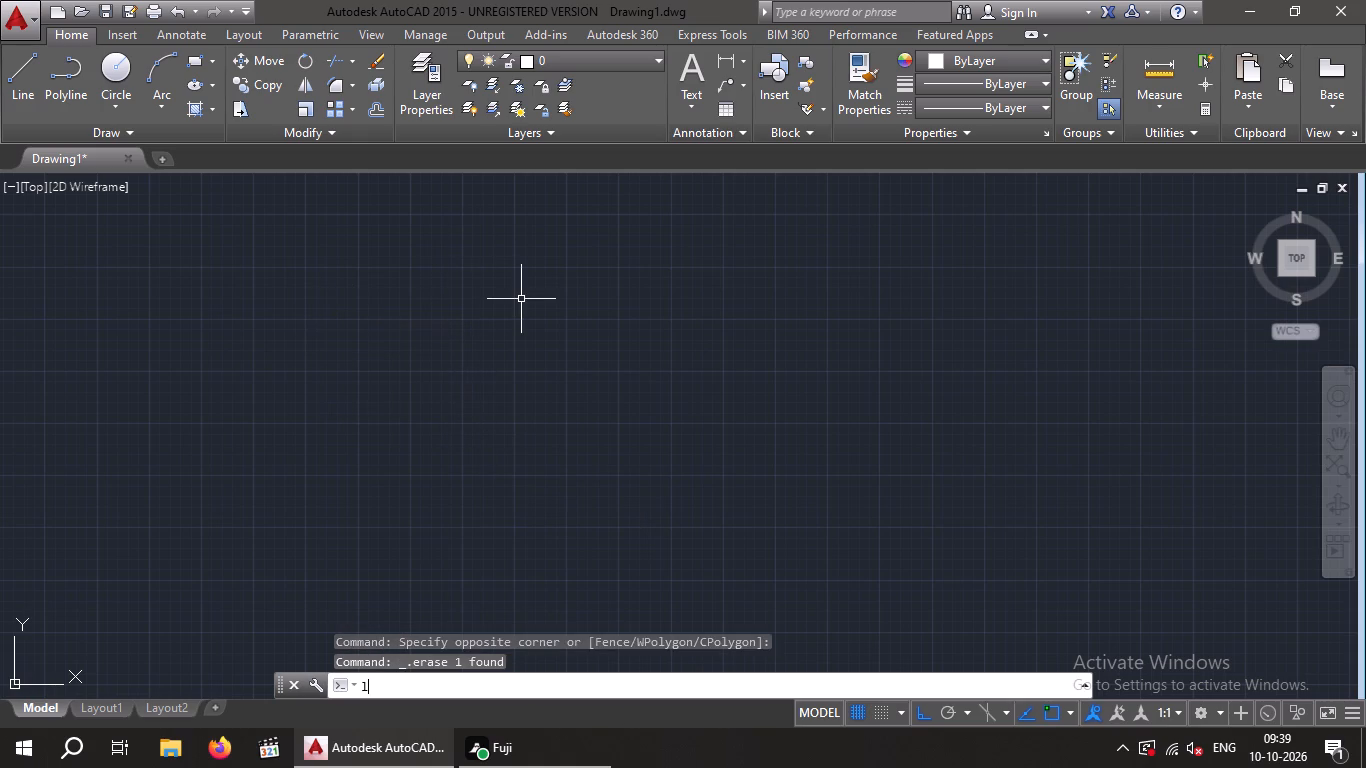
key("Return")
left_click(377, 352)
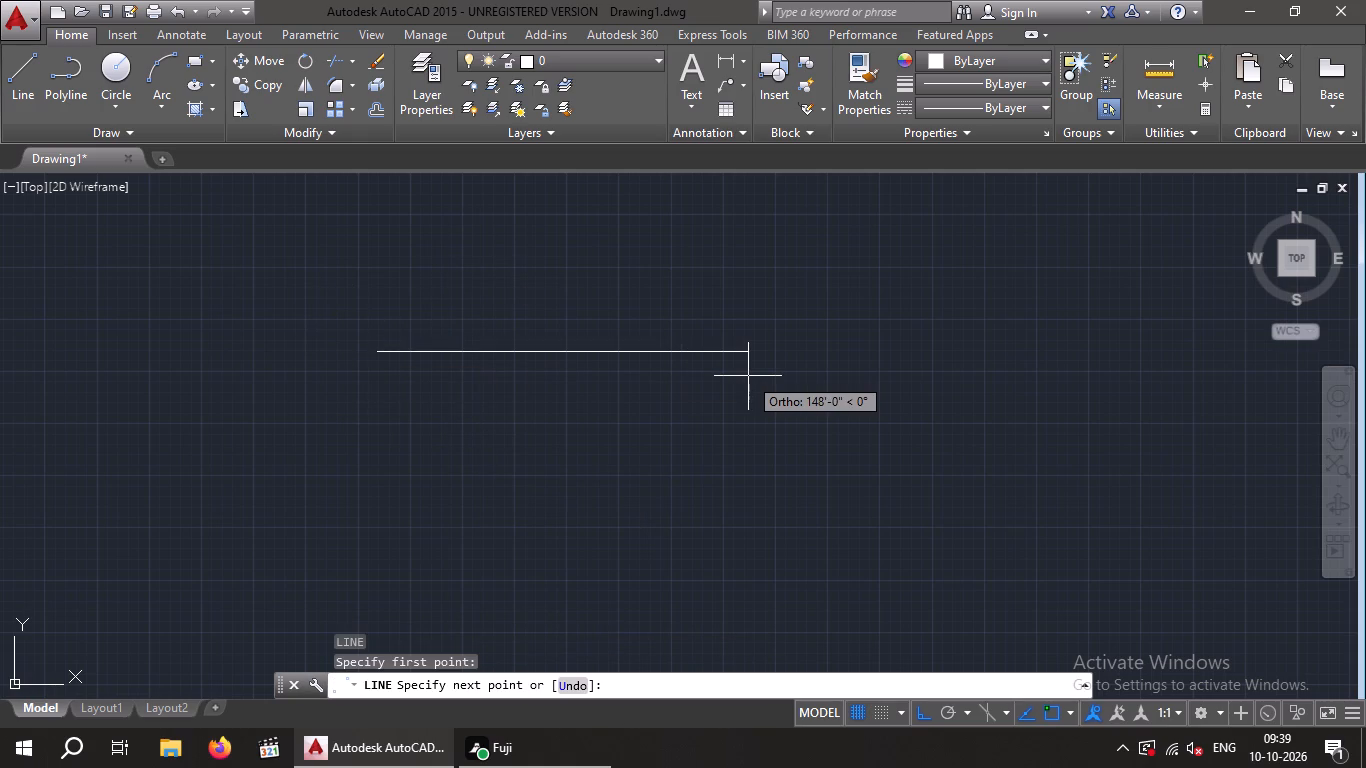
type("30")
key("shift+quotedbl")
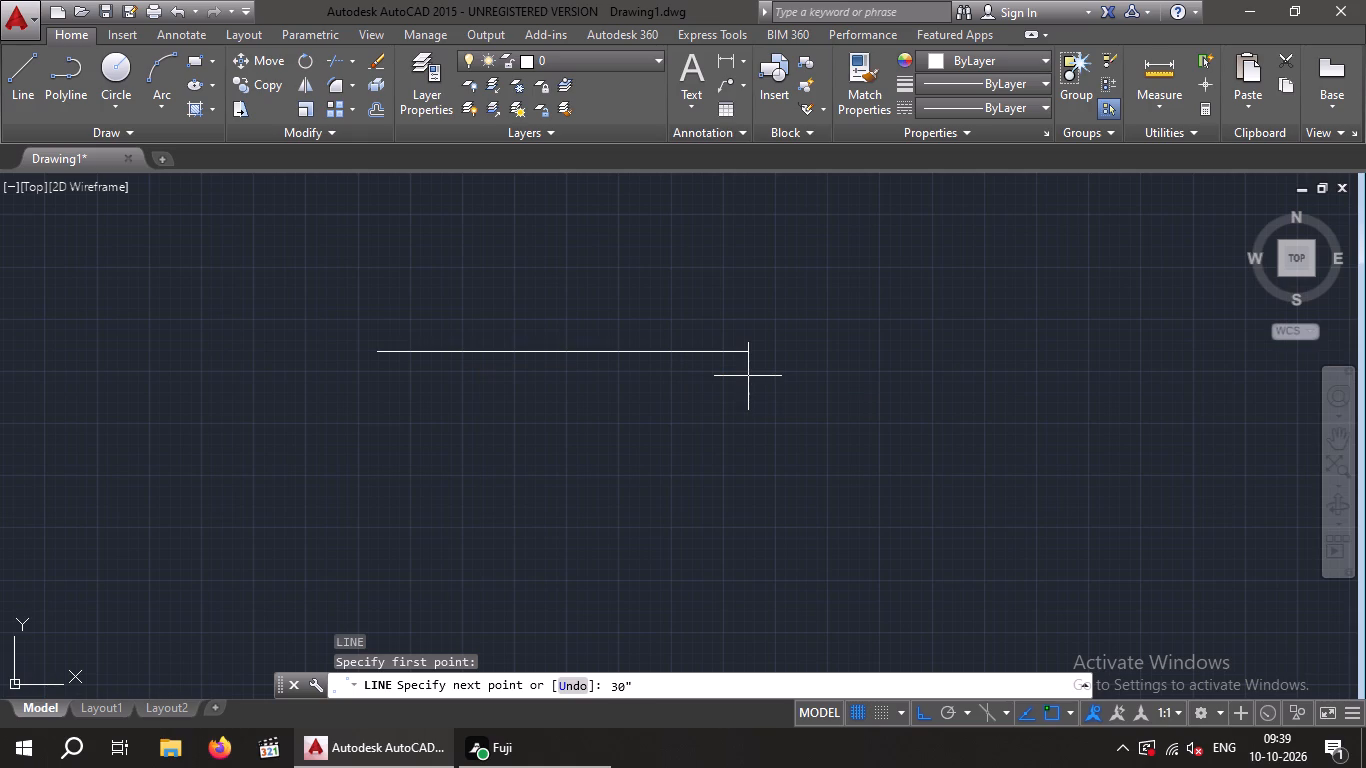
key("BackSpace")
key("apostrophe")
key("Return")
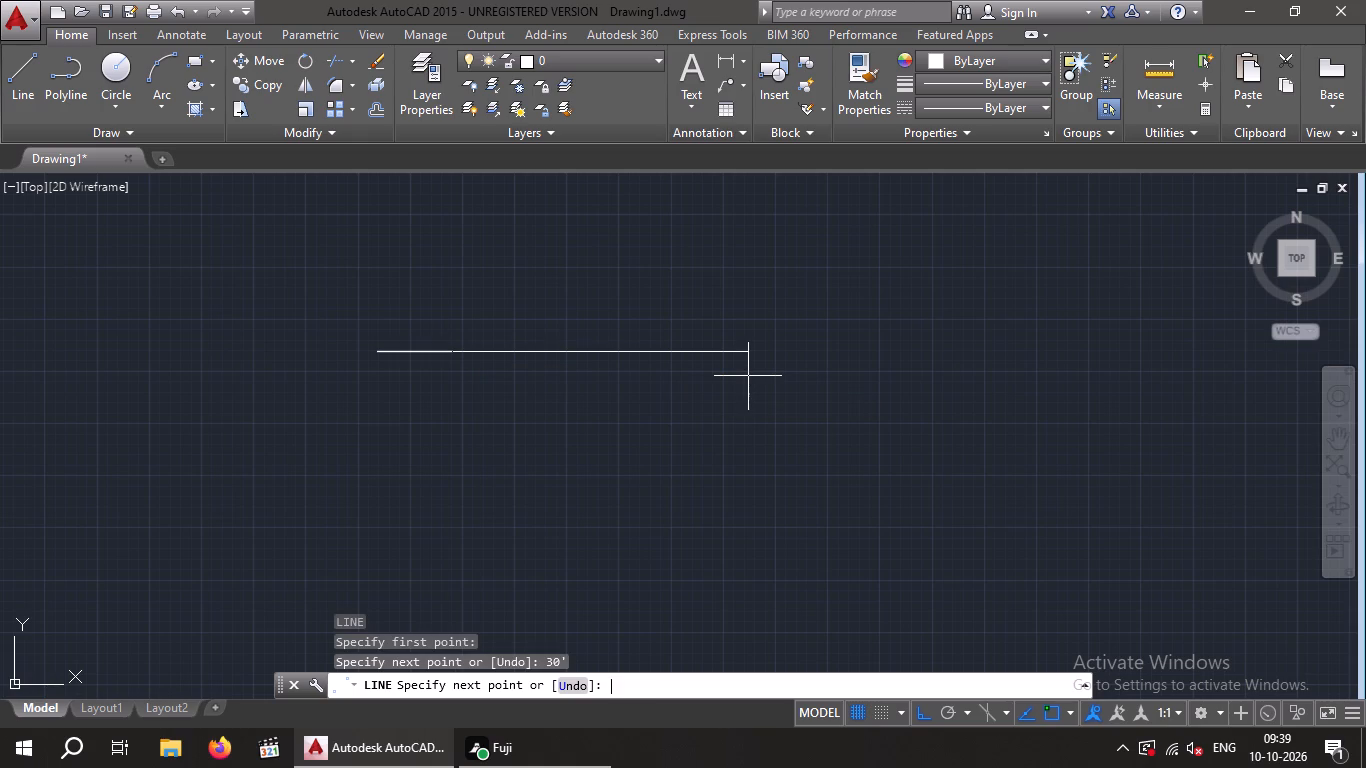
type("45'")
key("Return")
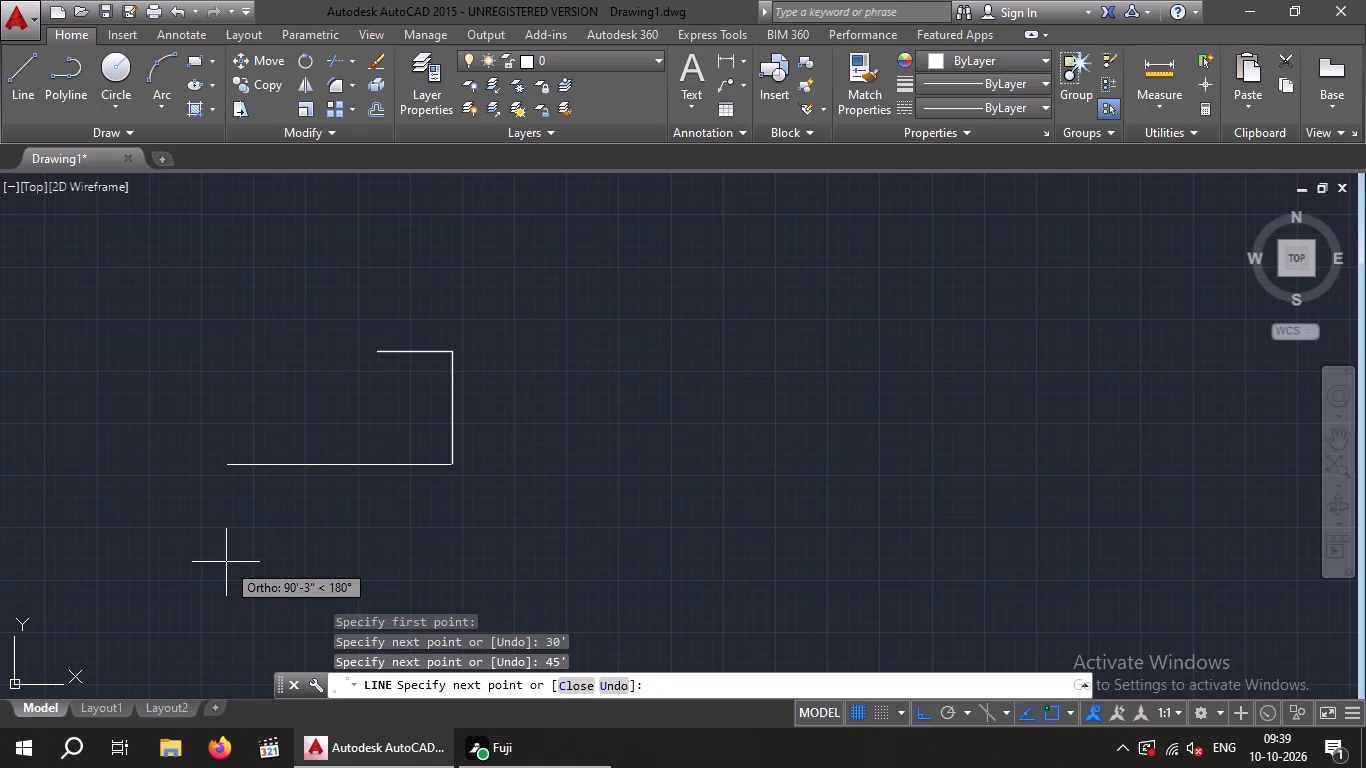
type("30'")
key("Return")
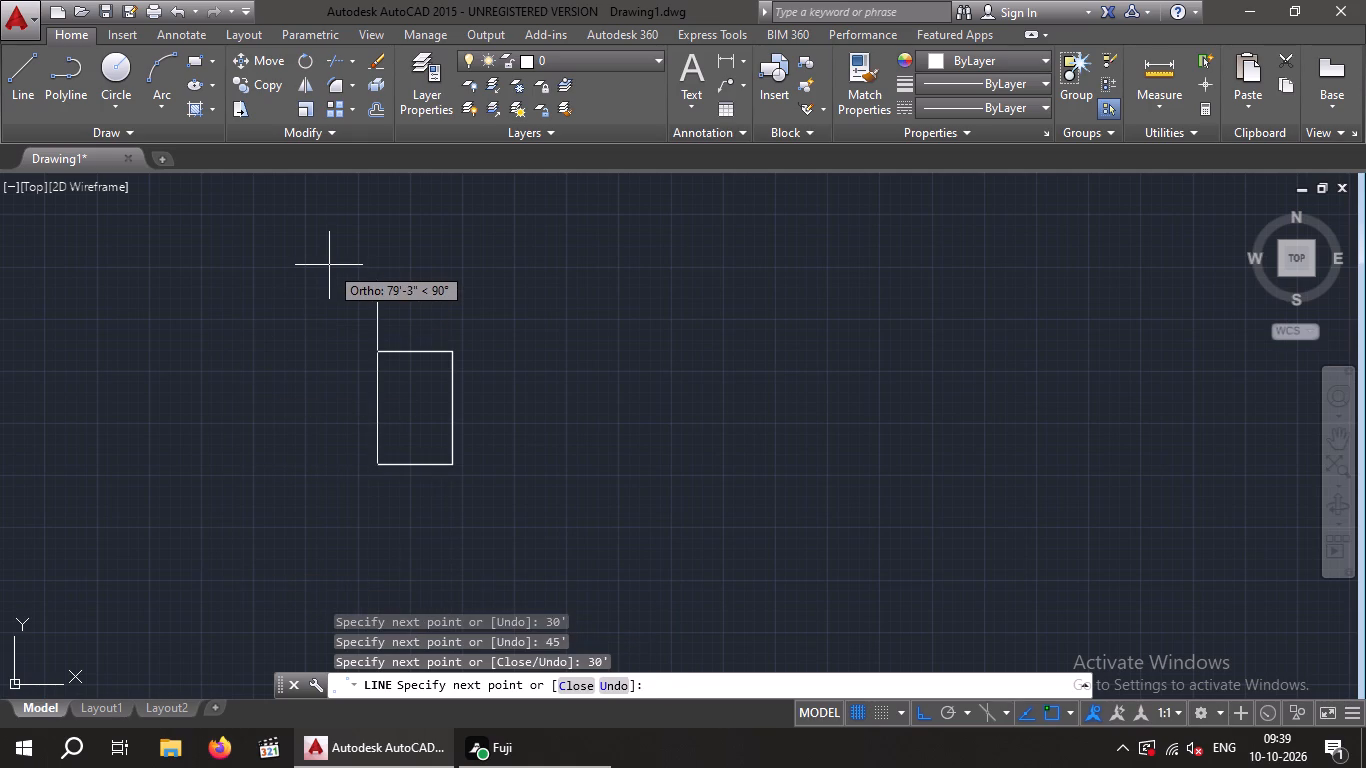
key("3")
key("BackSpace")
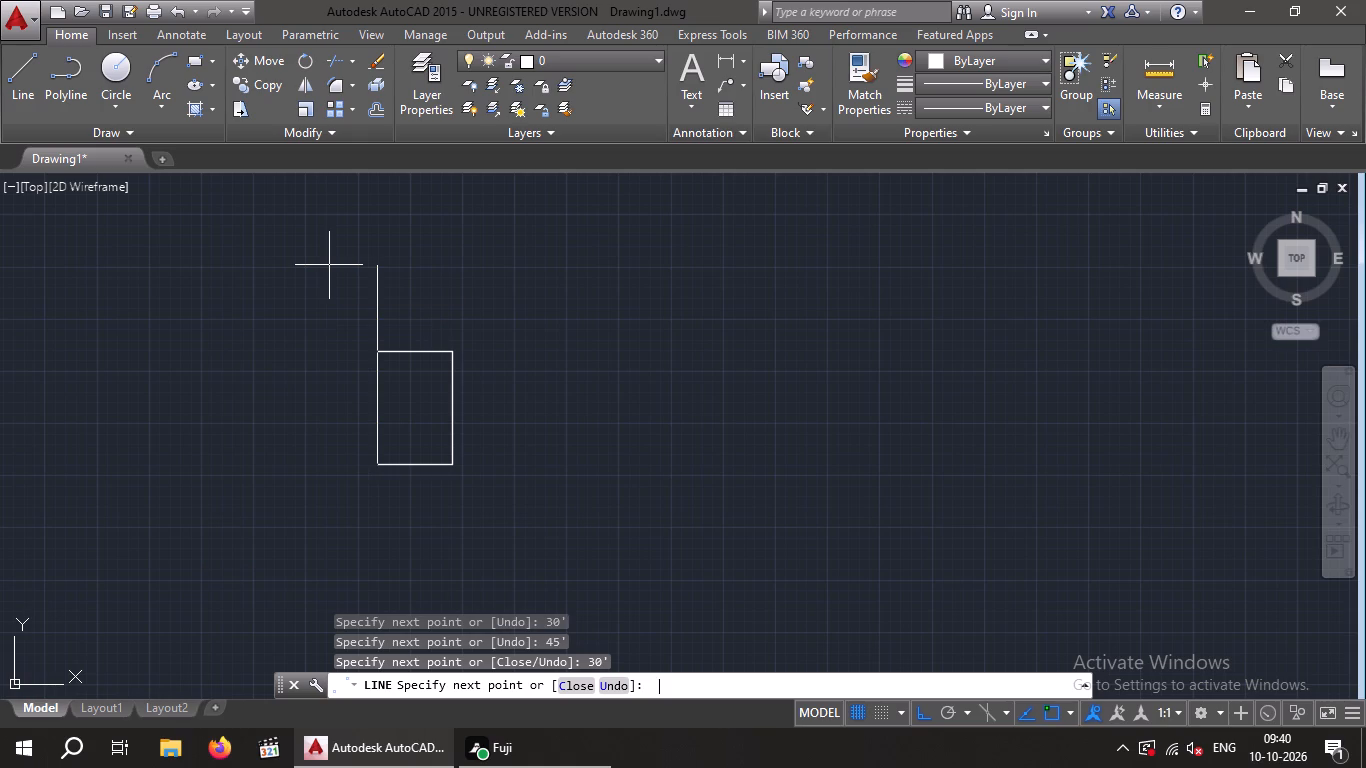
type("45'")
key("Return")
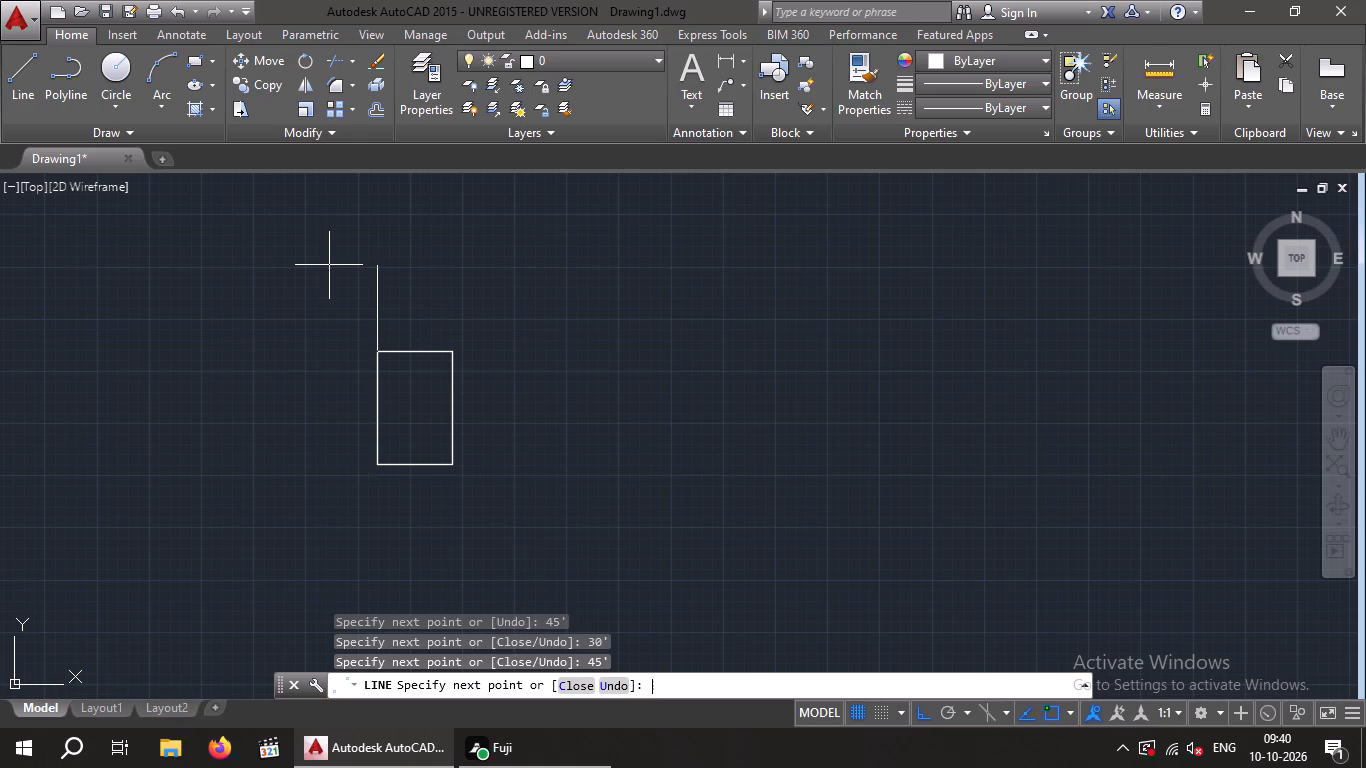
key("Escape")
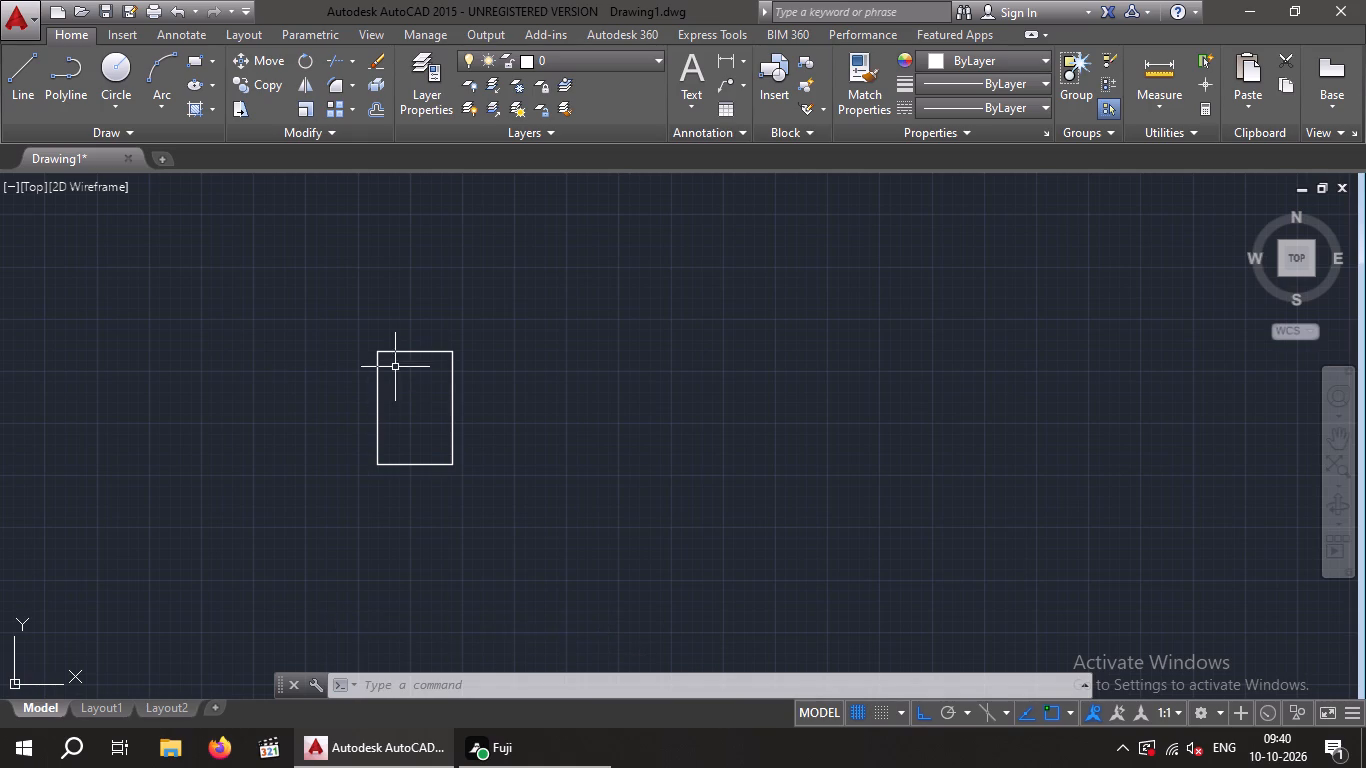
Offset all four sides of the 30' by 45' rectangle inward by 9" to form the wall thickness.
scroll(402, 369, "up", 2)
middle_click_drag(413, 370, 522, 311)
scroll(512, 320, "up", 2)
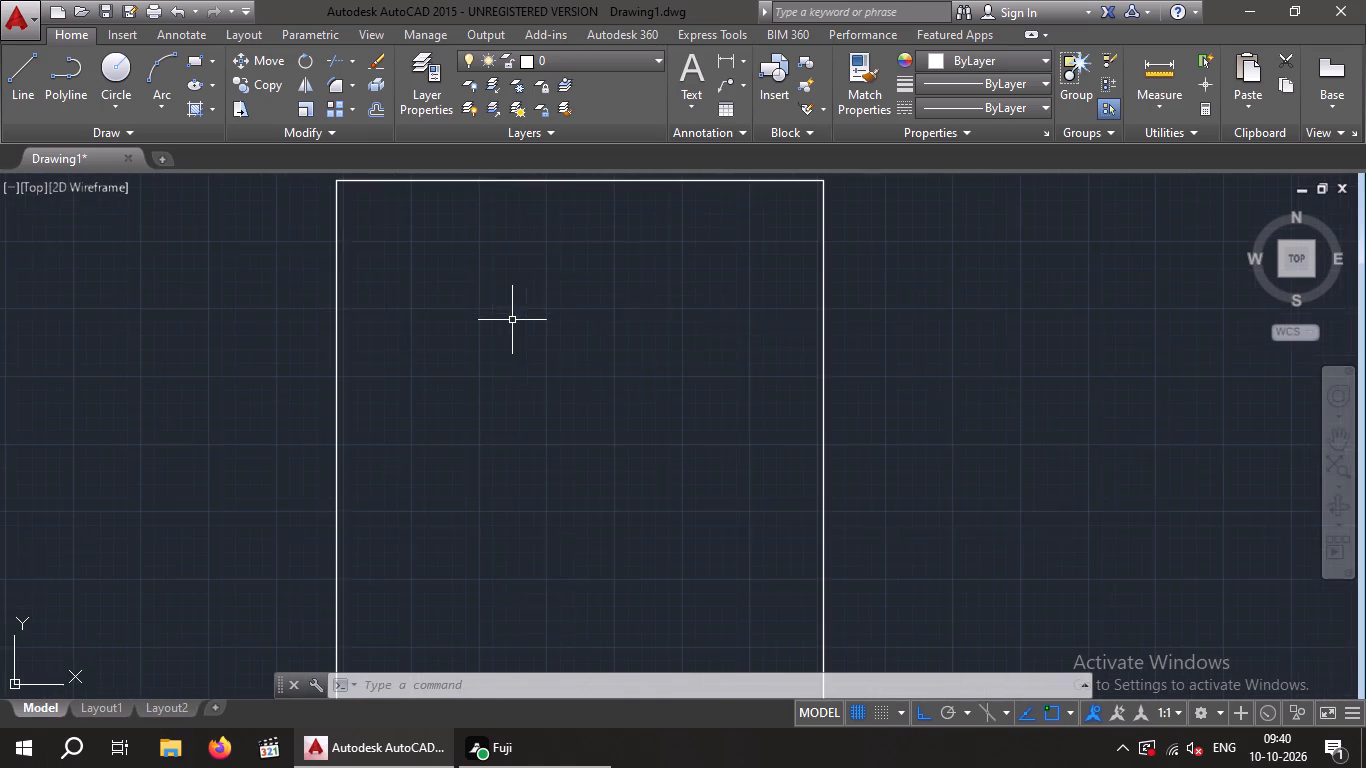
scroll(510, 321, "down", 1)
middle_click_drag(498, 315, 484, 302)
scroll(471, 269, "down", 1)
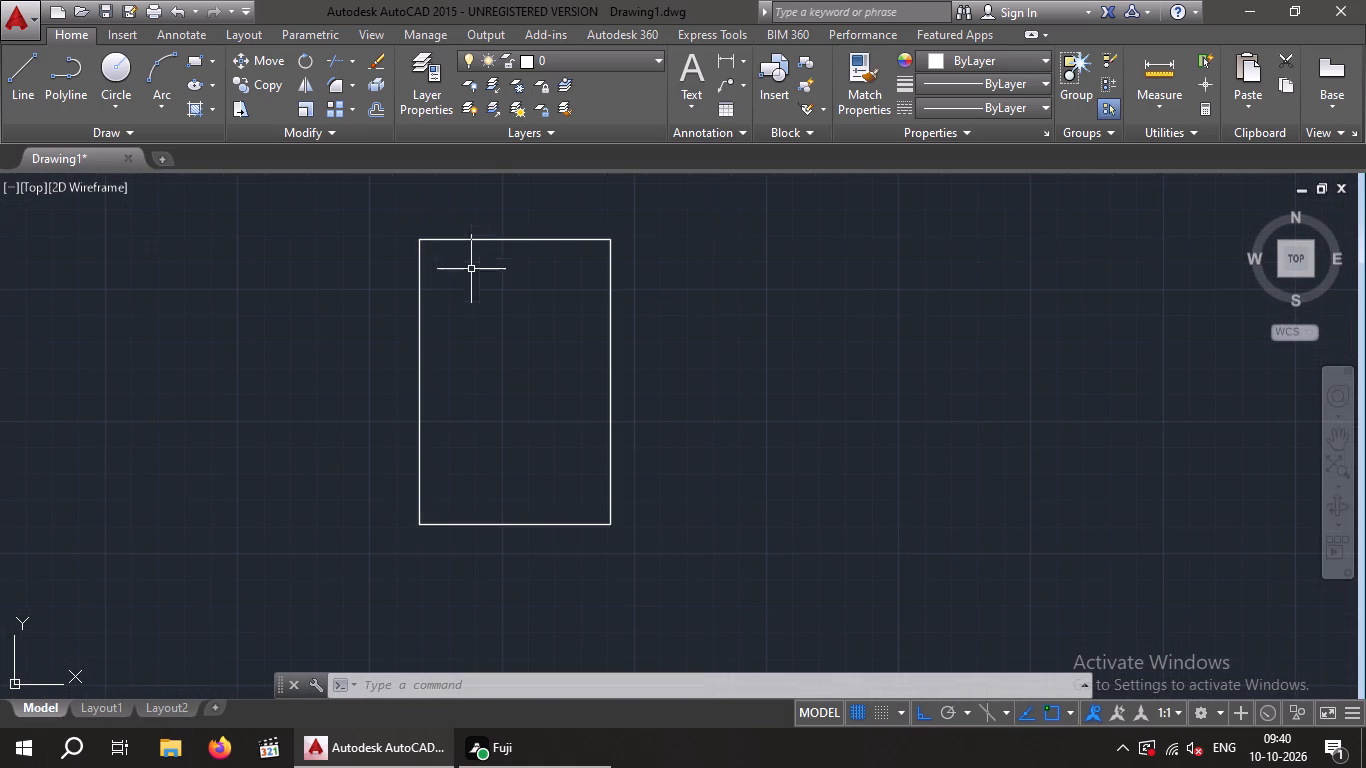
middle_click_drag(473, 280, 427, 295)
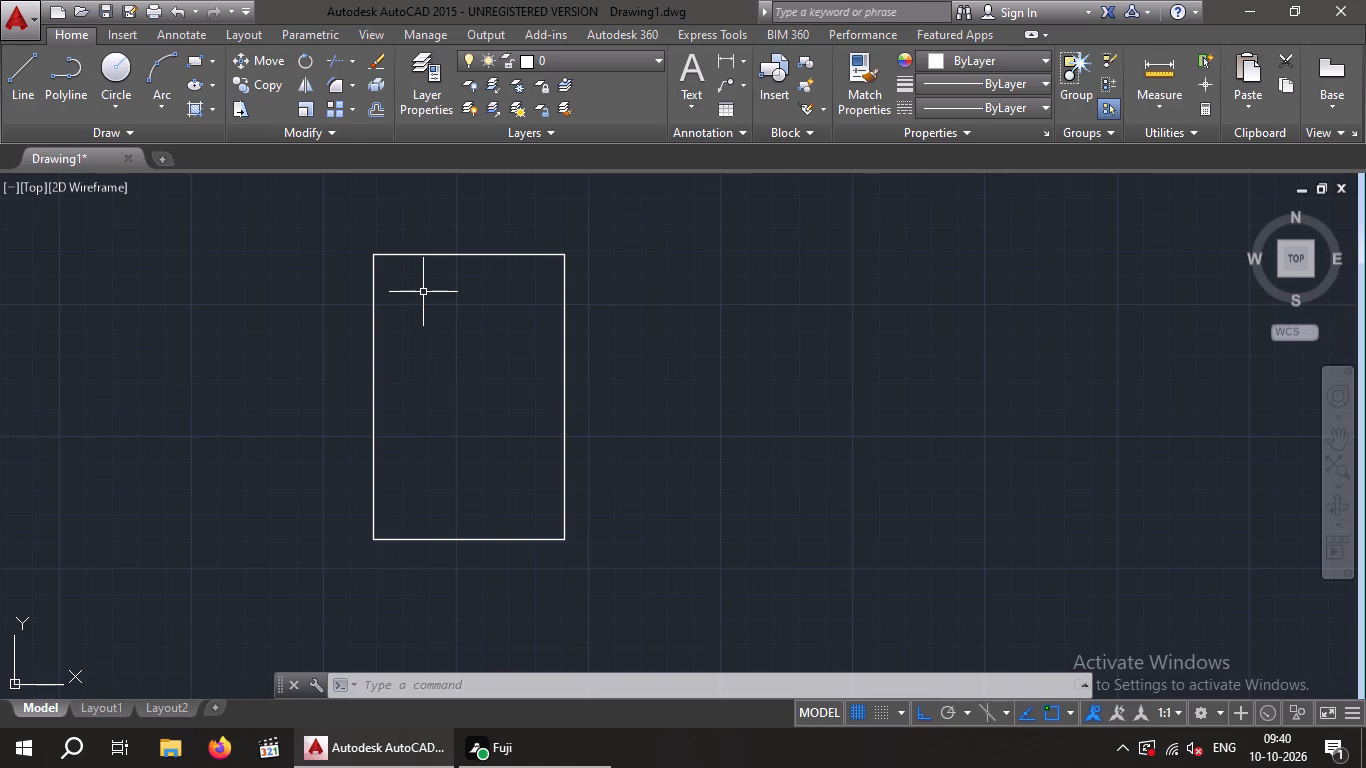
key("o")
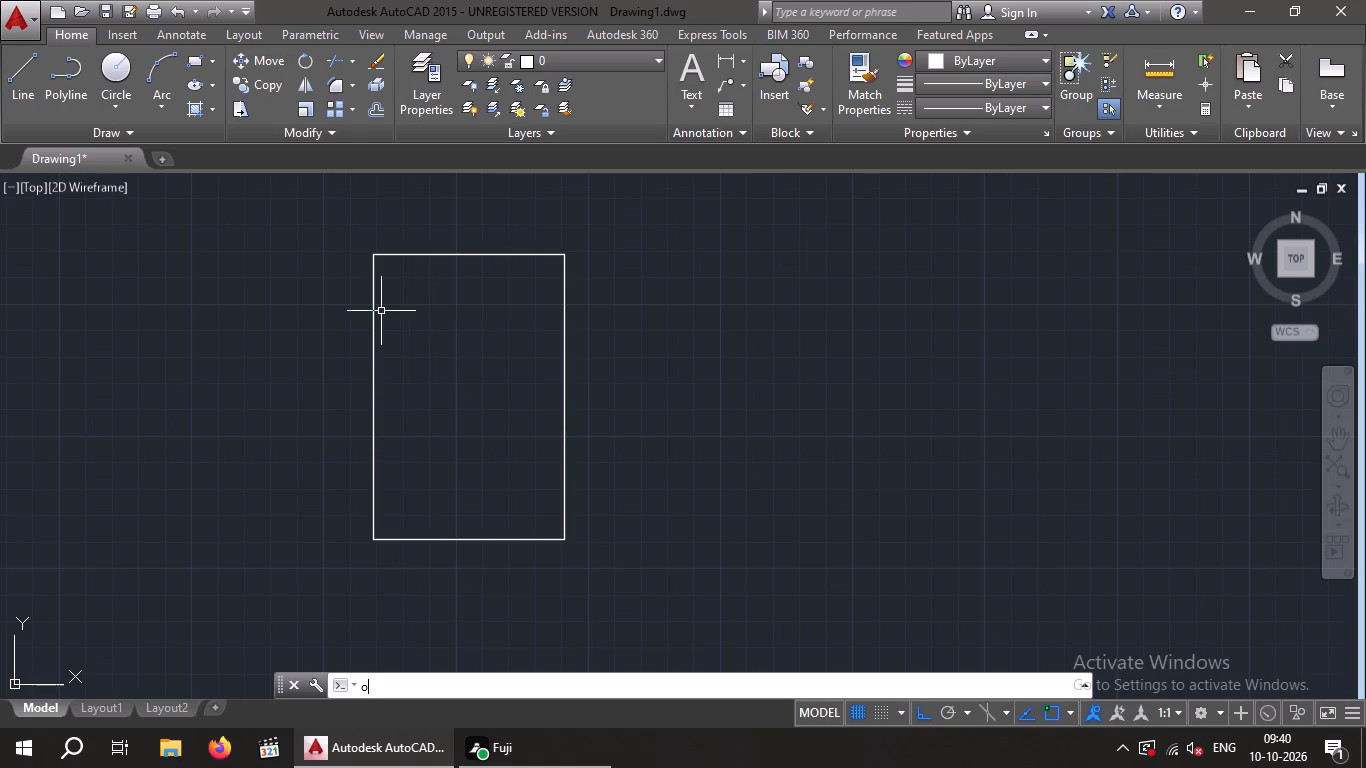
key("Return")
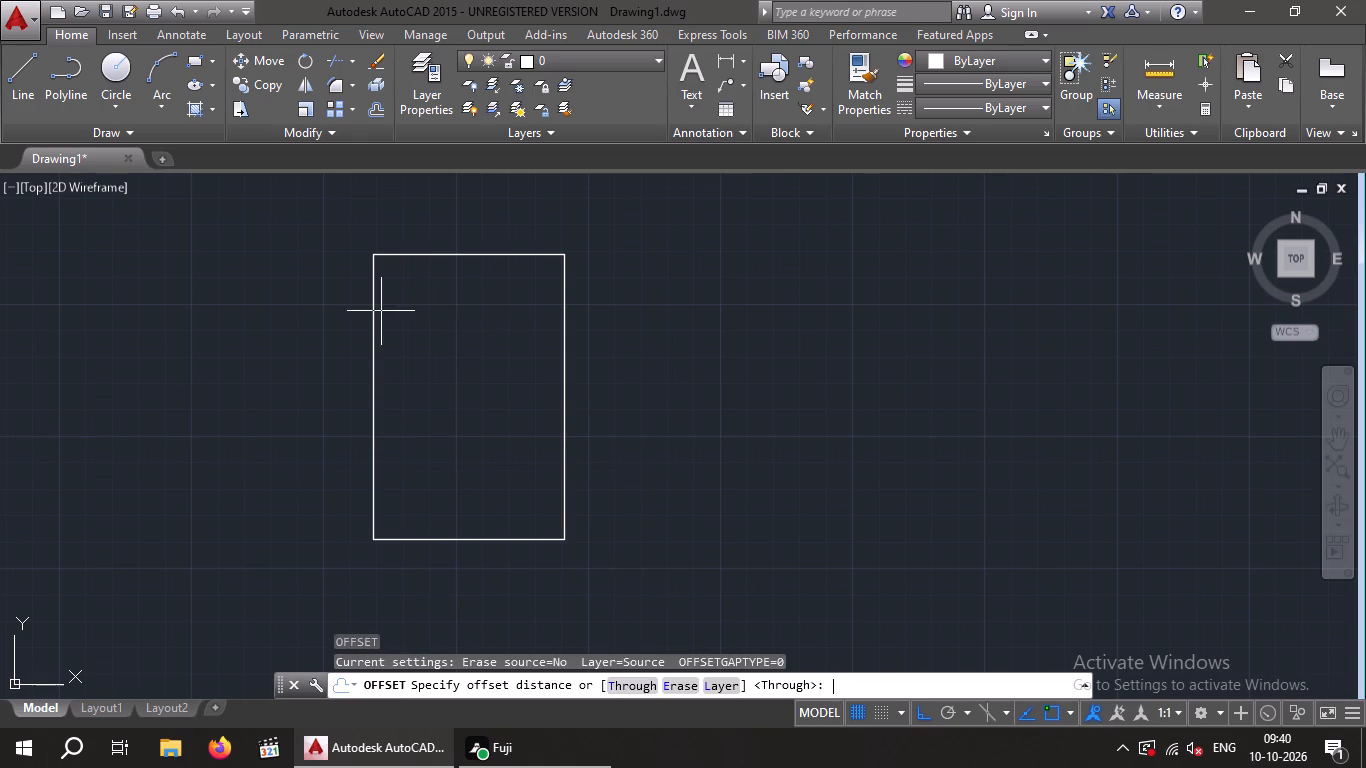
key("9")
key("shift+quotedbl")
key("Return")
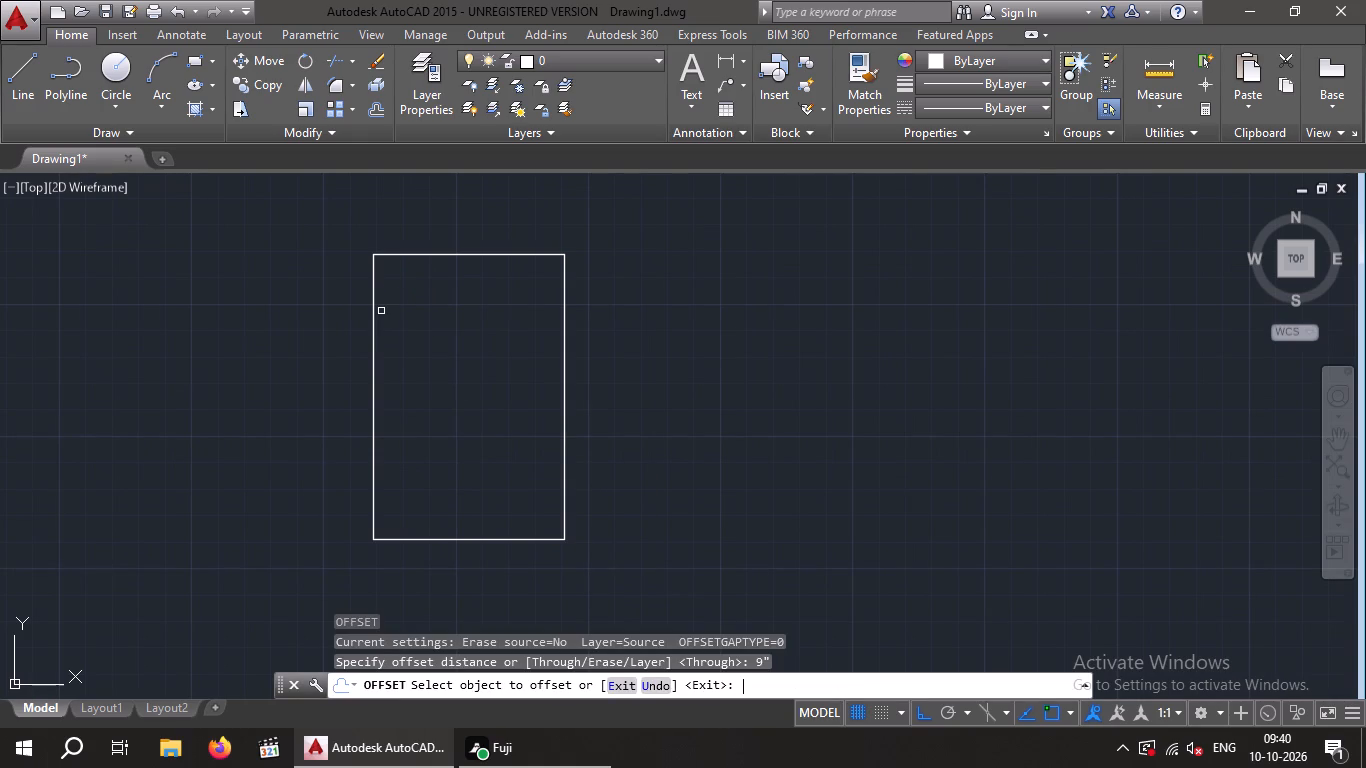
left_click(373, 325)
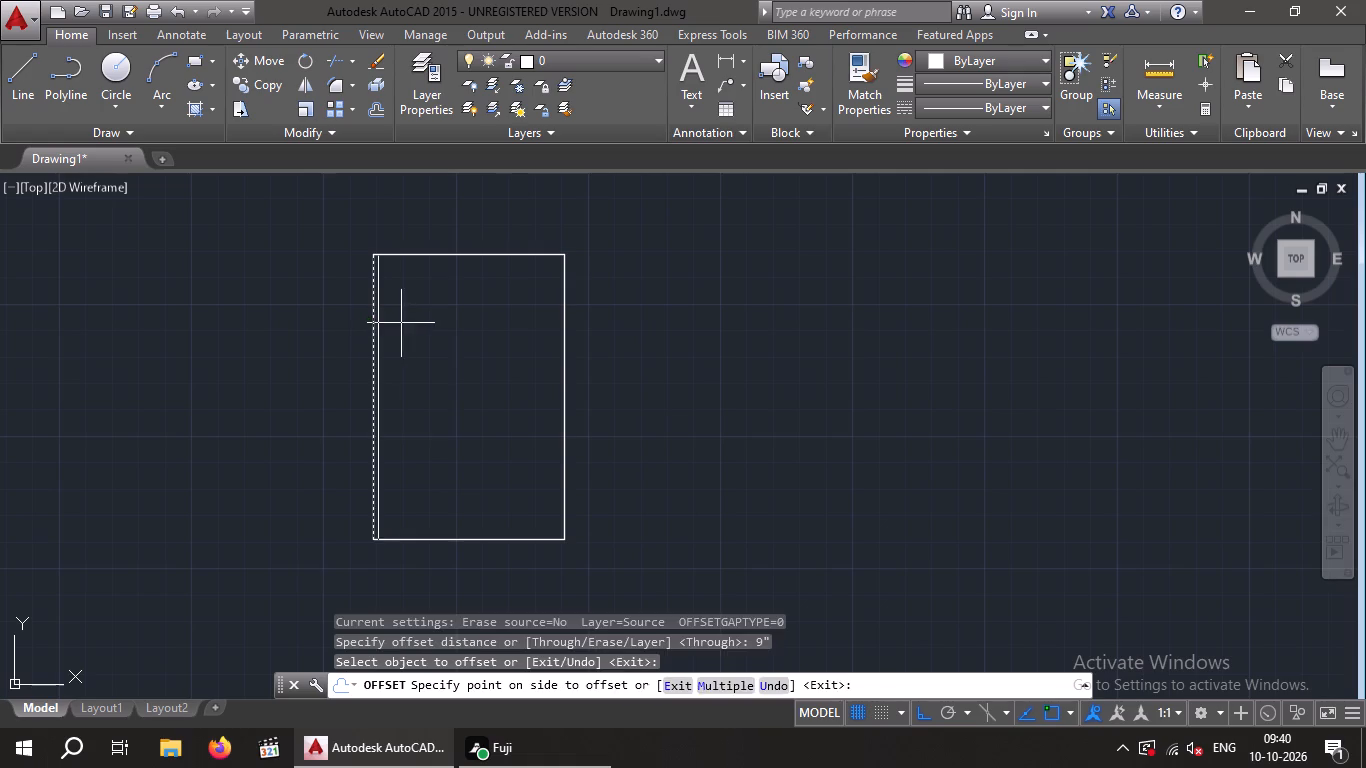
left_click(401, 323)
left_click(459, 256)
left_click(454, 284)
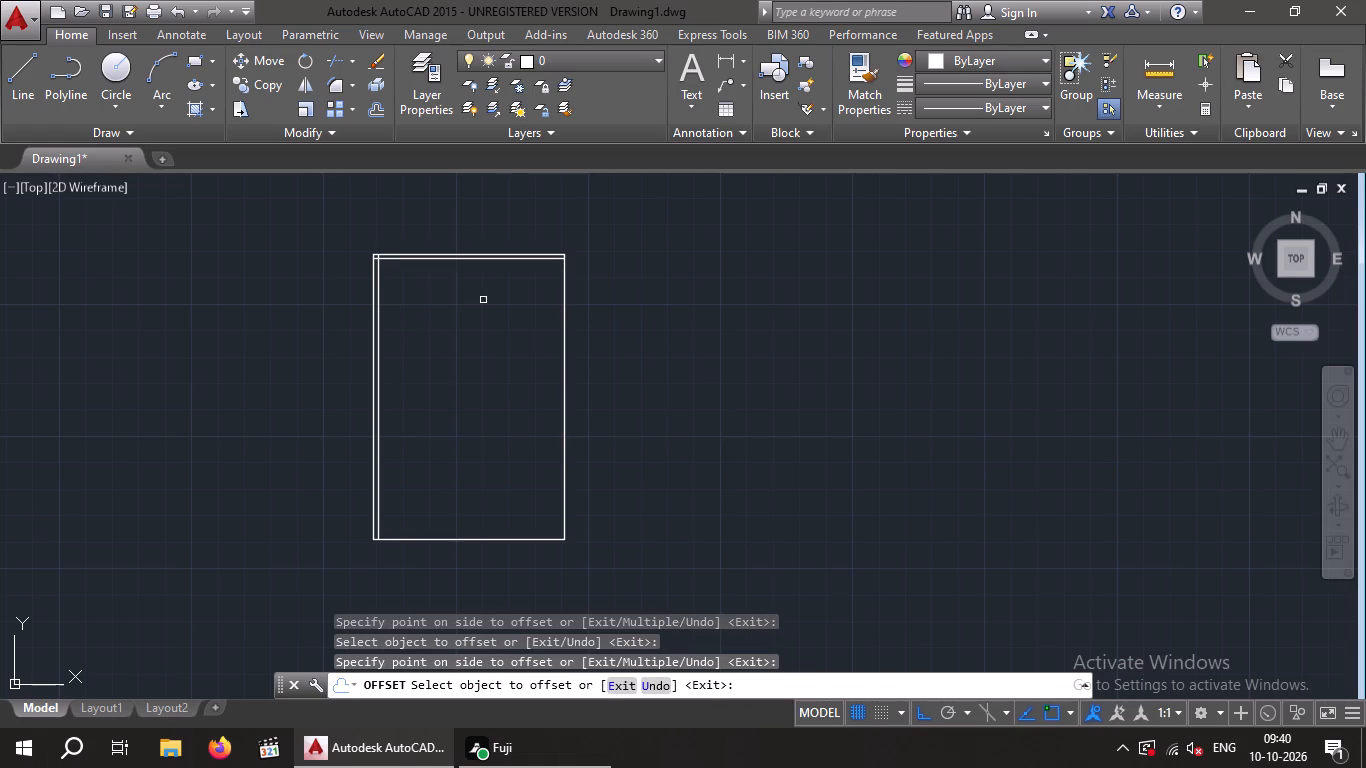
left_click(567, 305)
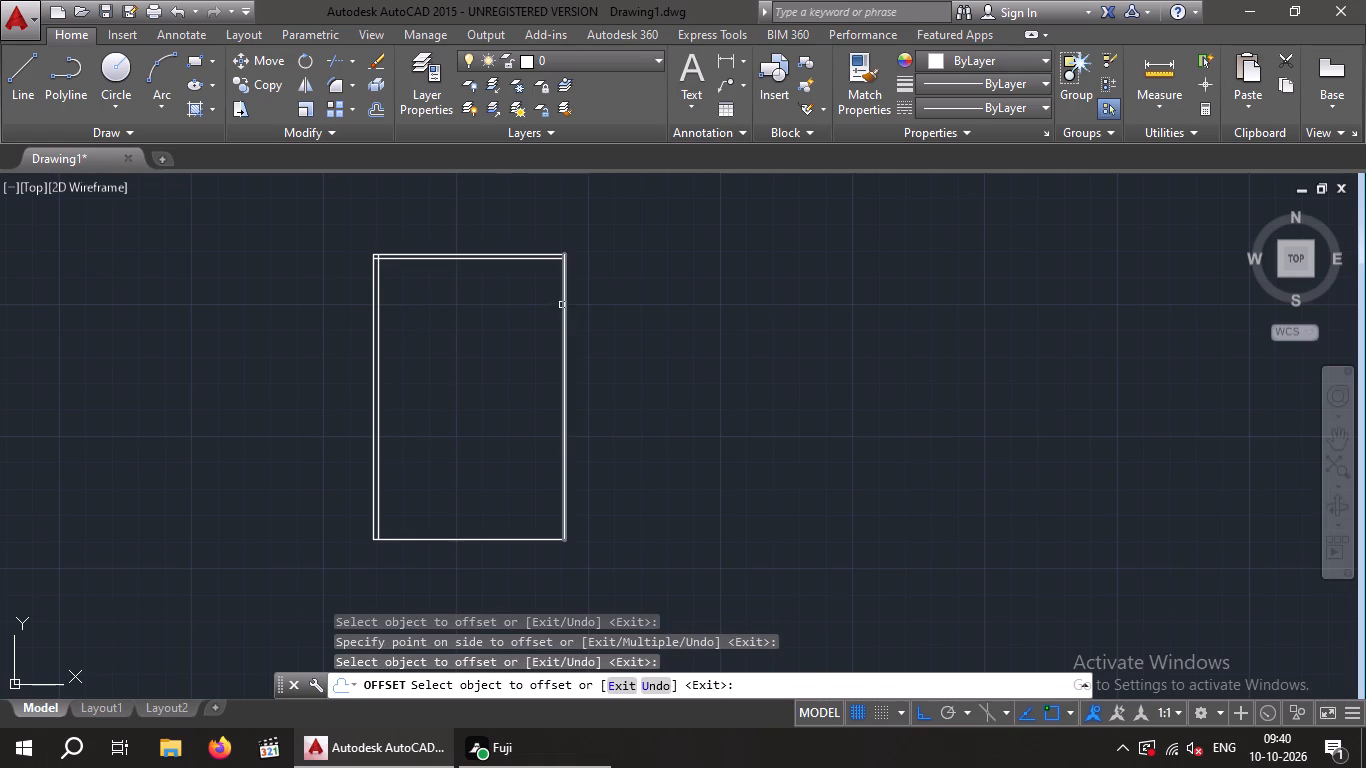
left_click_drag(562, 305, 547, 308)
left_click(525, 313)
left_click_drag(507, 540, 506, 531)
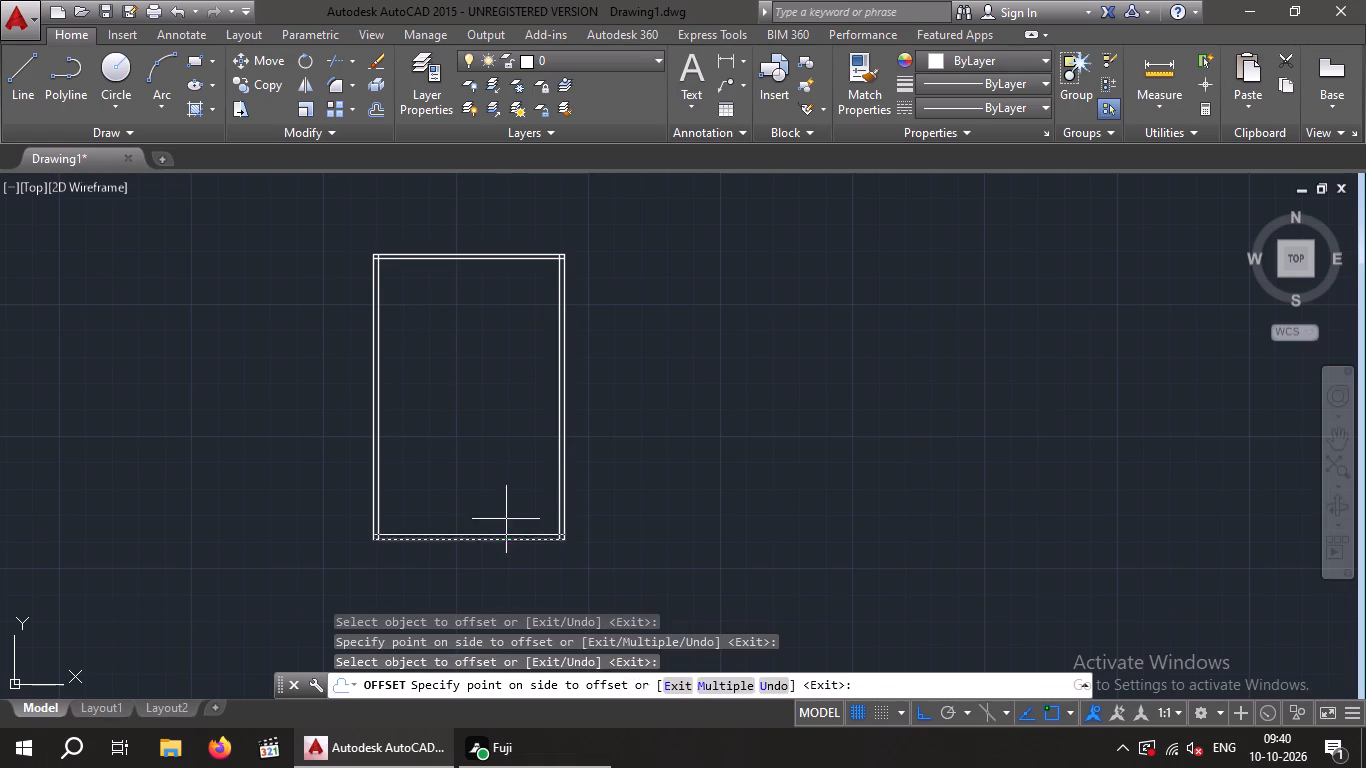
left_click(504, 505)
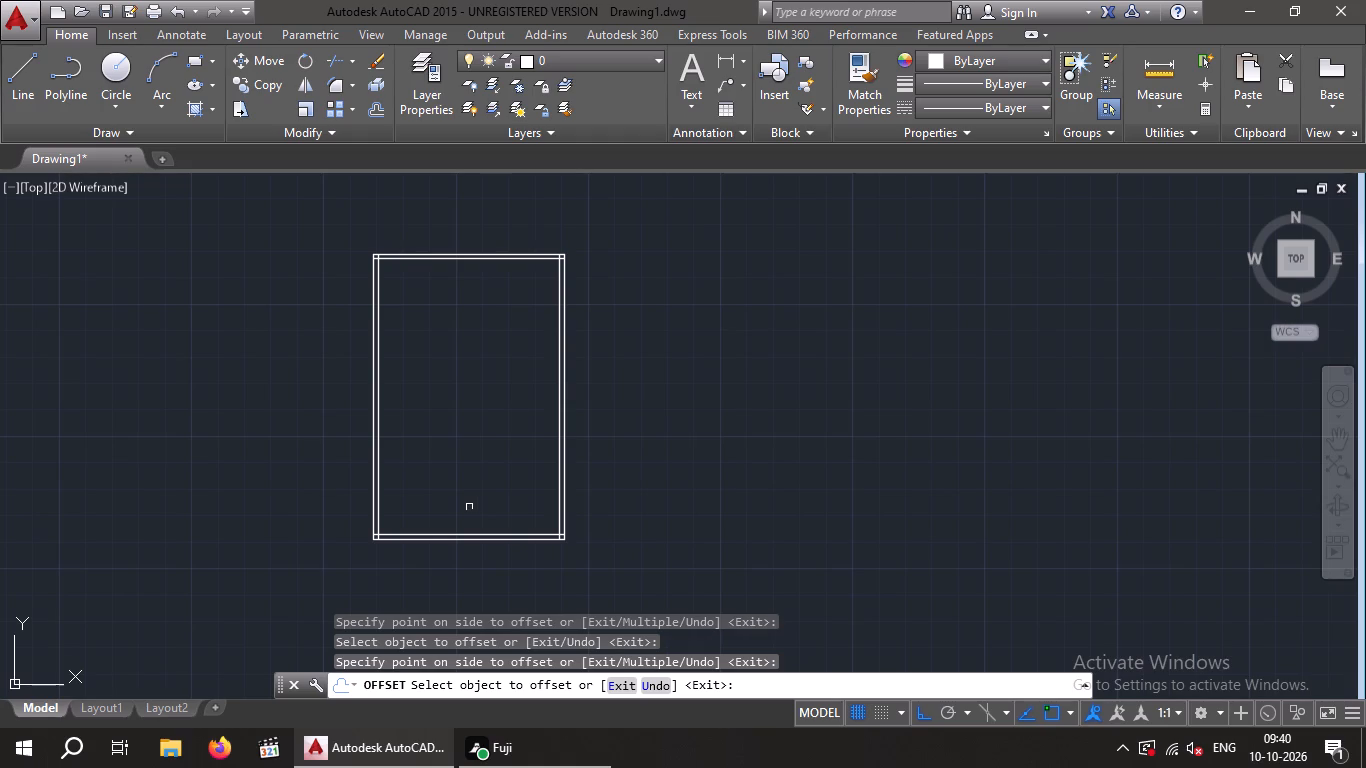
key("Escape")
key("Escape")
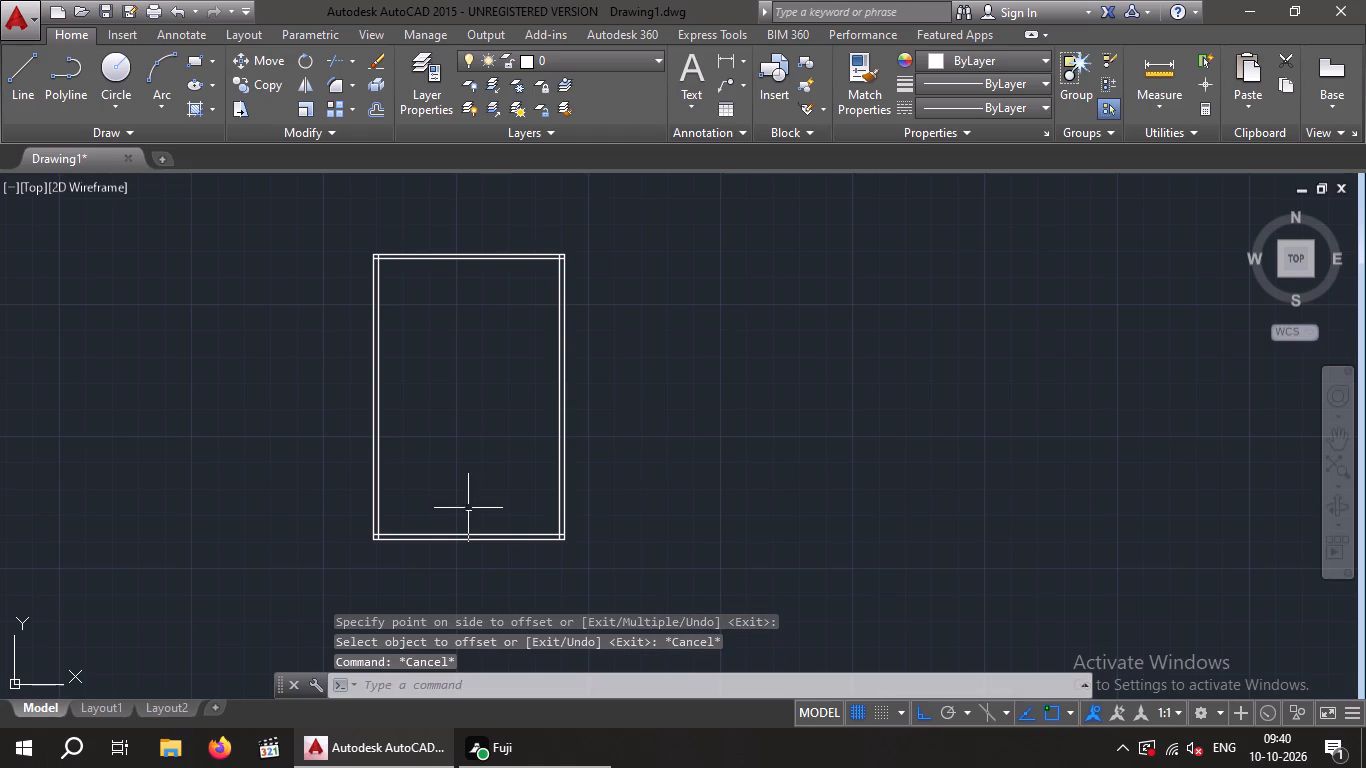
Trim the overlapping ends of the inner wall lines at the outline's top-left corner, using all objects as cutting edges.
scroll(379, 272, "up", 6)
scroll(379, 272, "down", 4)
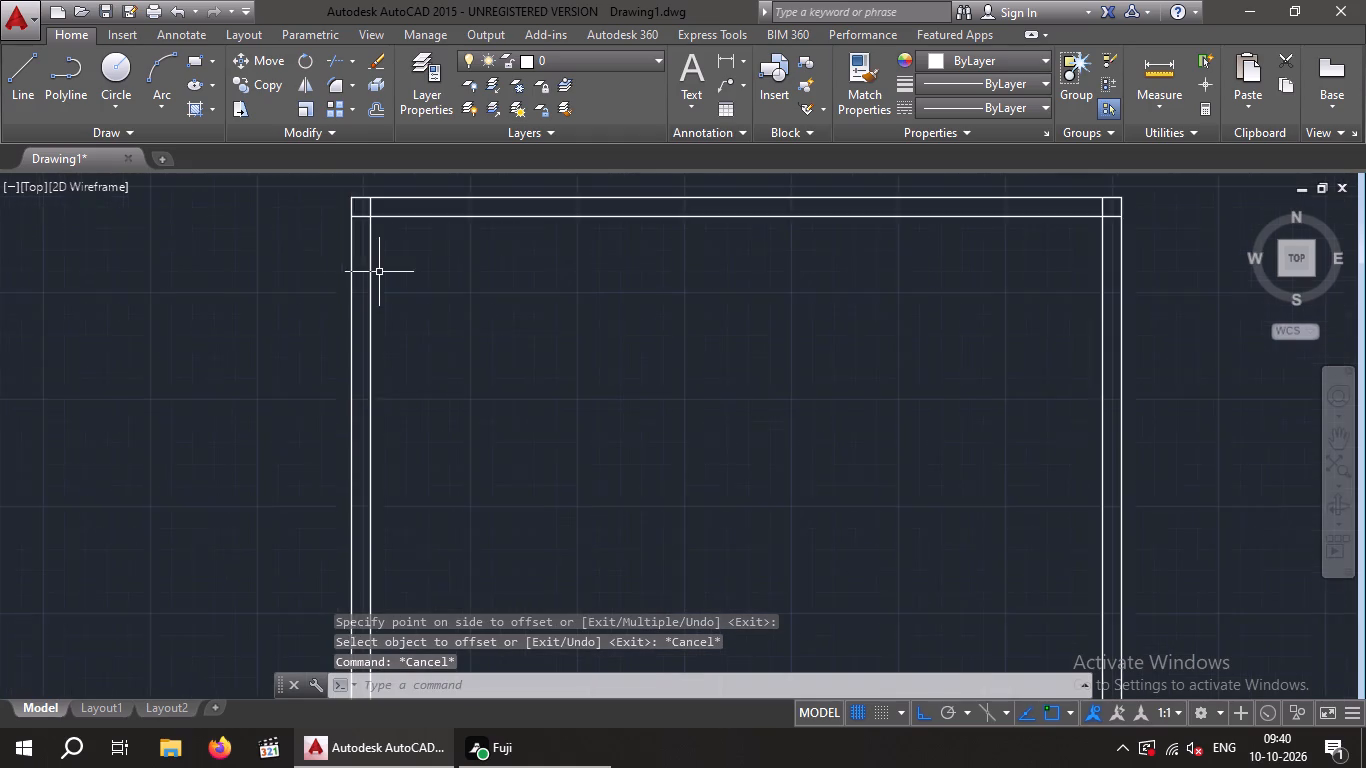
scroll(374, 249, "up", 2)
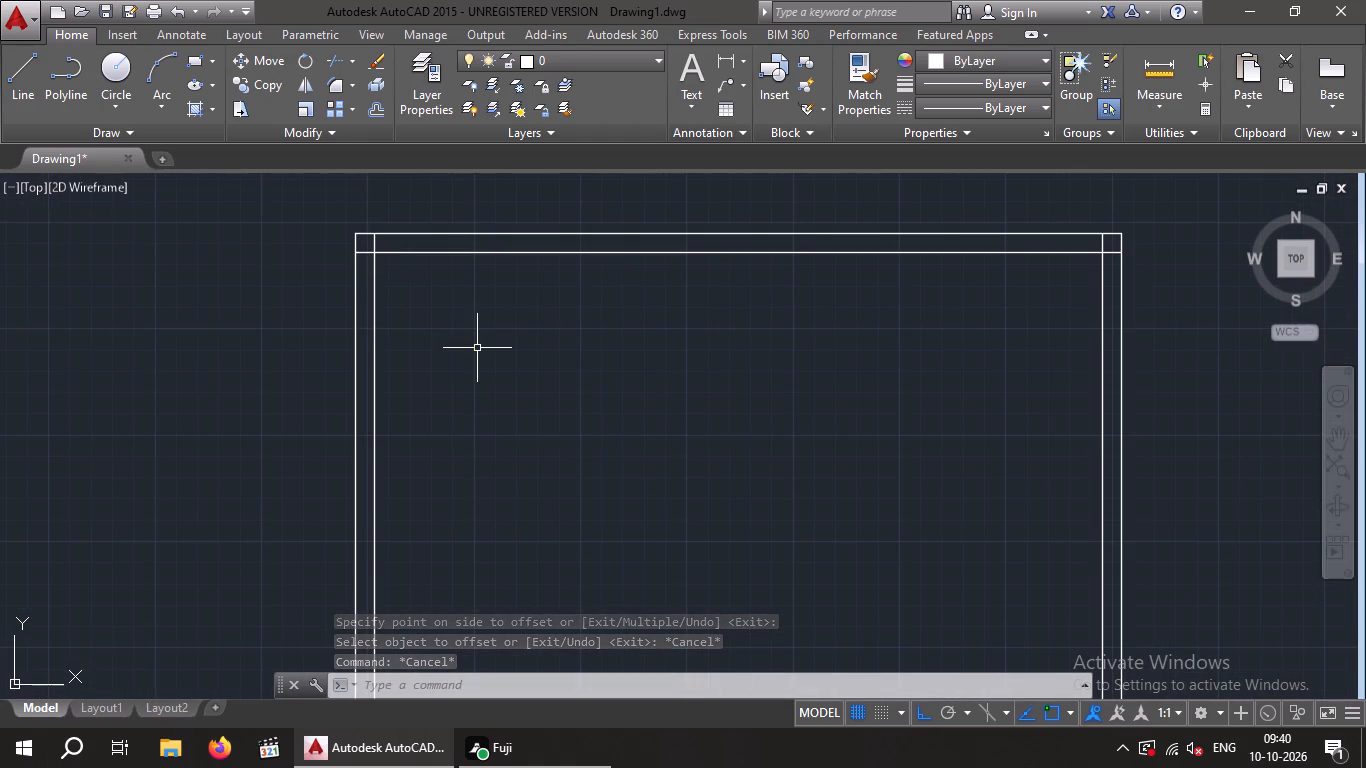
type("tre")
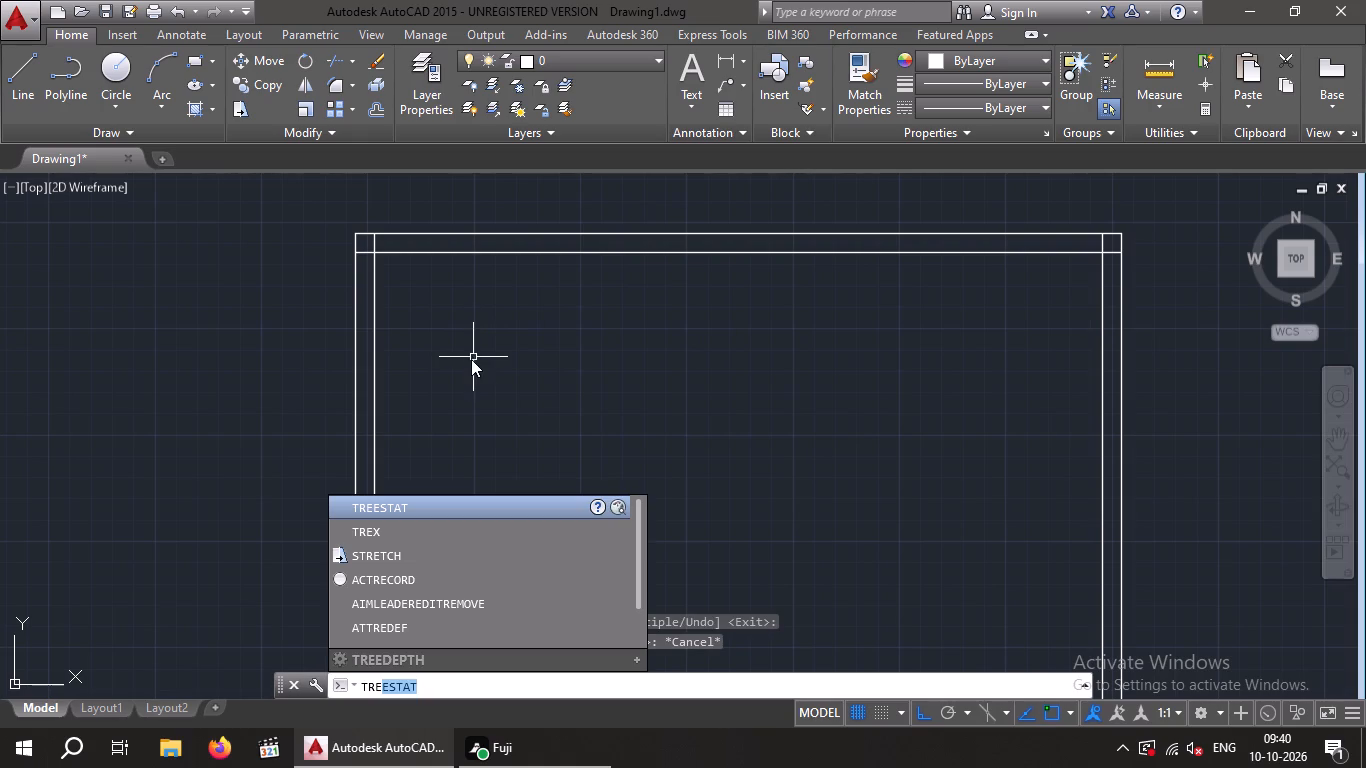
key("Escape")
type("tr")
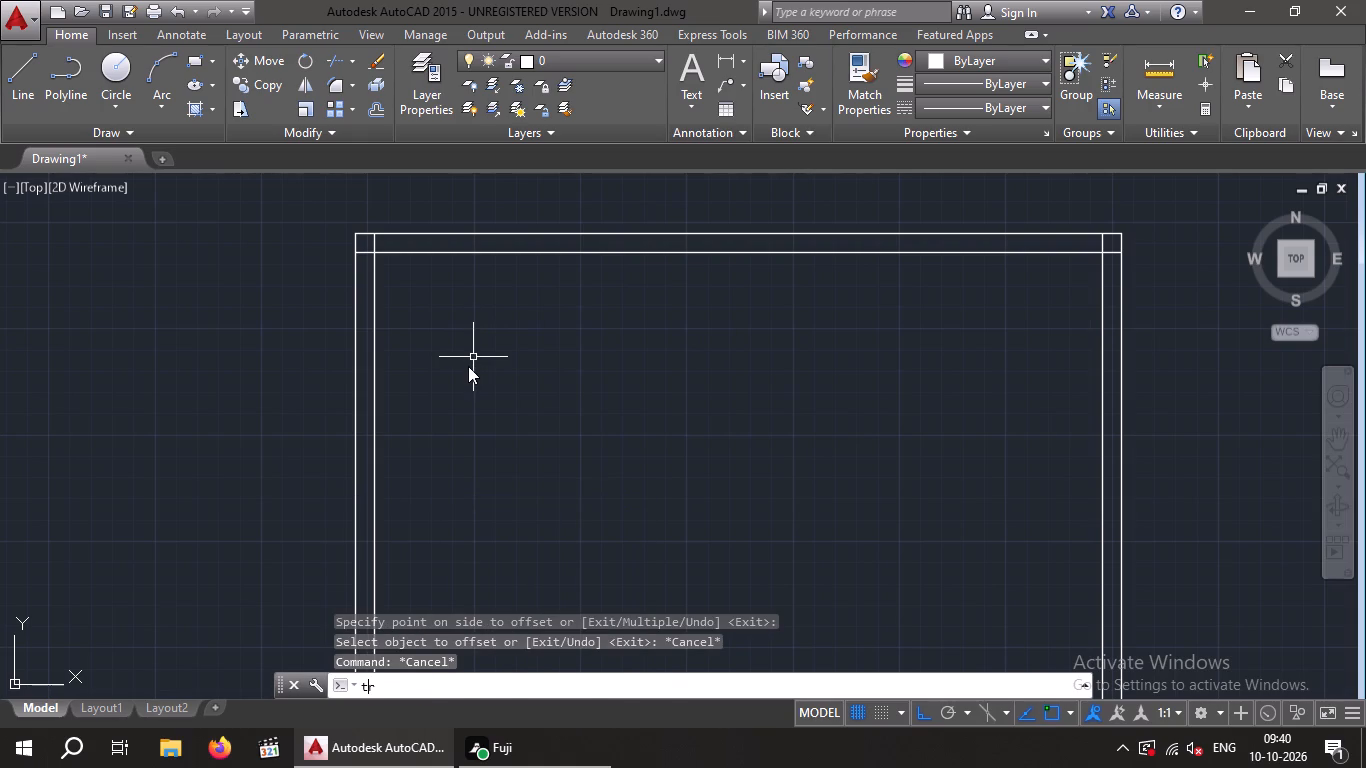
key("space")
key("space")
scroll(379, 248, "up", 2)
scroll(379, 248, "down", 1)
scroll(379, 248, "up", 1)
left_click(384, 240)
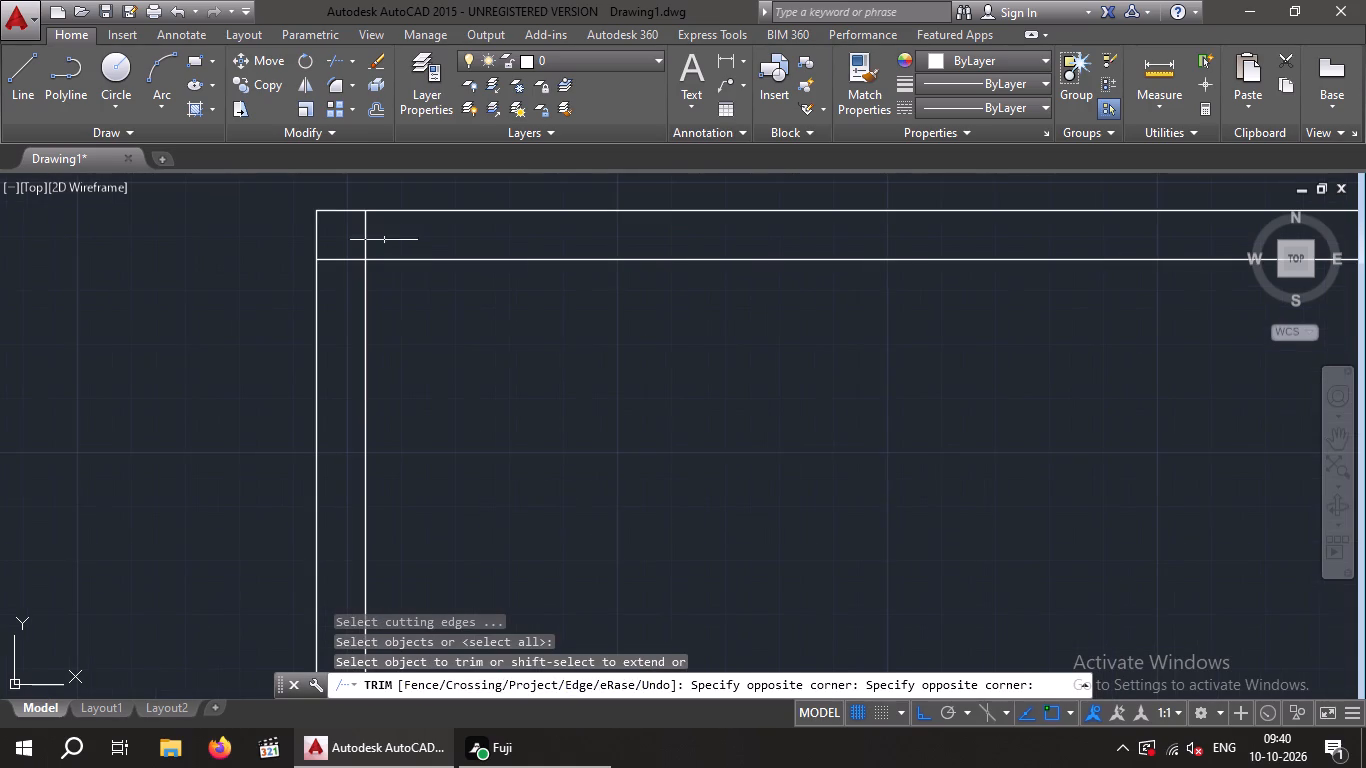
left_click(353, 239)
left_click(346, 252)
left_click(330, 272)
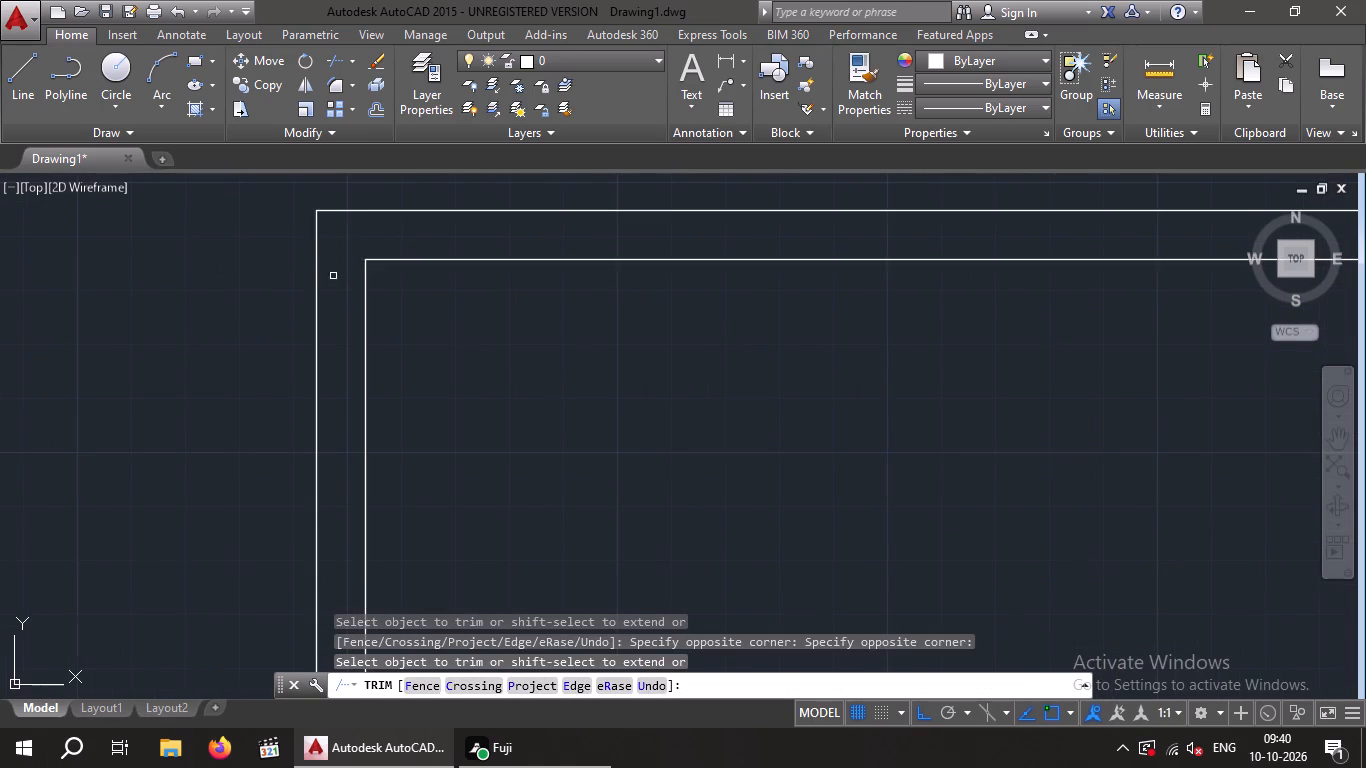
Trim the overlapping ends of the inner wall lines at the outline's top-right corner.
scroll(337, 281, "down", 1)
scroll(845, 305, "down", 4)
middle_click_drag(845, 304, 458, 279)
scroll(458, 279, "up", 1)
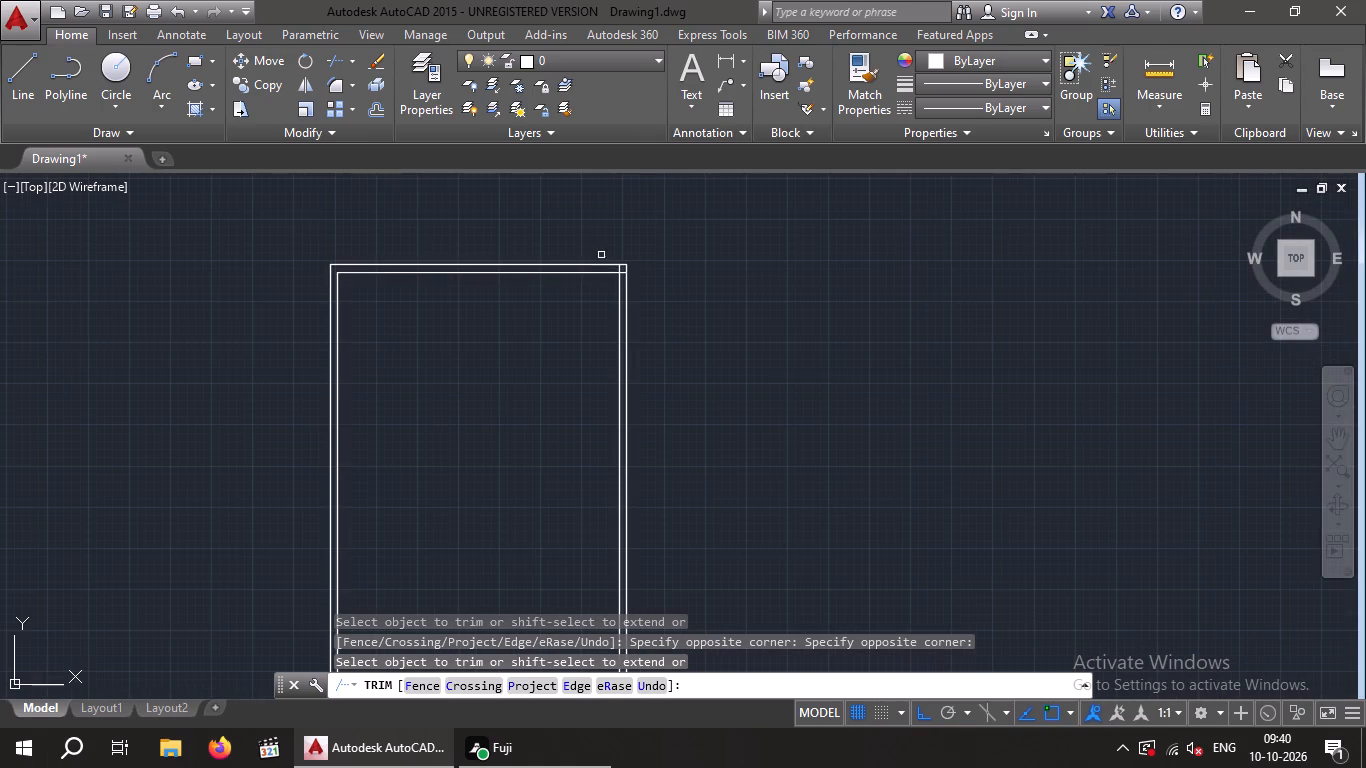
scroll(622, 276, "up", 5)
left_click(514, 195)
left_click(610, 204)
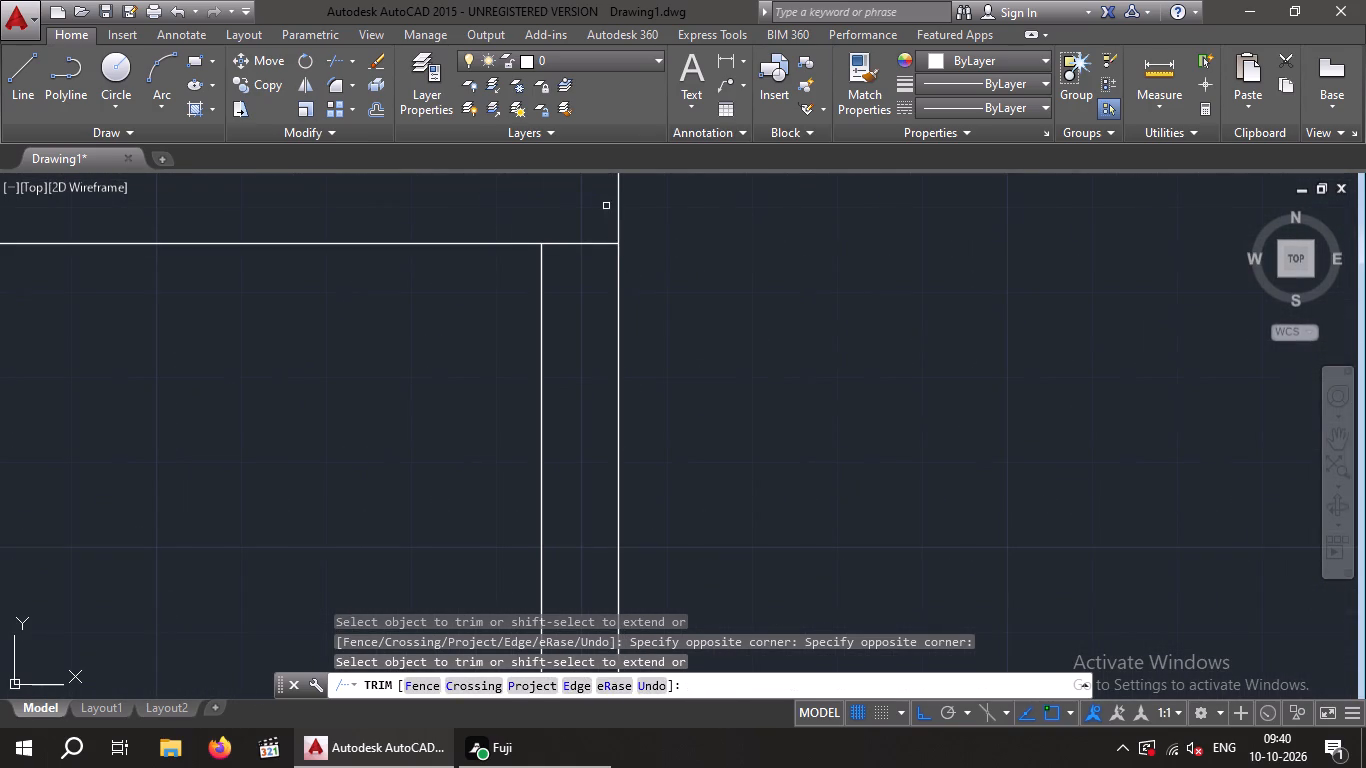
left_click(589, 222)
left_click(596, 280)
Trim the overlapping ends of the inner wall lines at the outline's bottom-left corner.
scroll(591, 286, "down", 5)
middle_click_drag(551, 387, 567, 341)
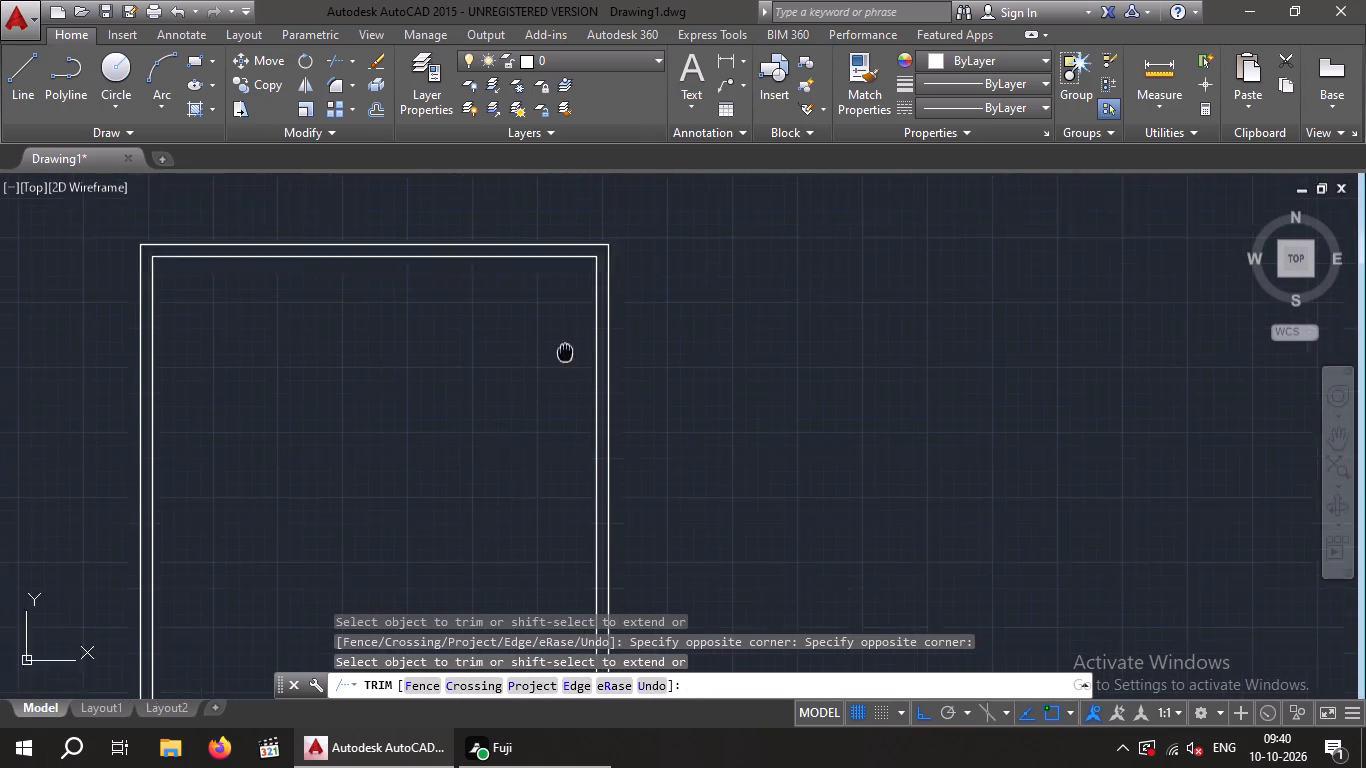
middle_click_drag(567, 341, 609, 168)
scroll(574, 278, "down", 2)
scroll(565, 295, "up", 1)
scroll(330, 575, "up", 4)
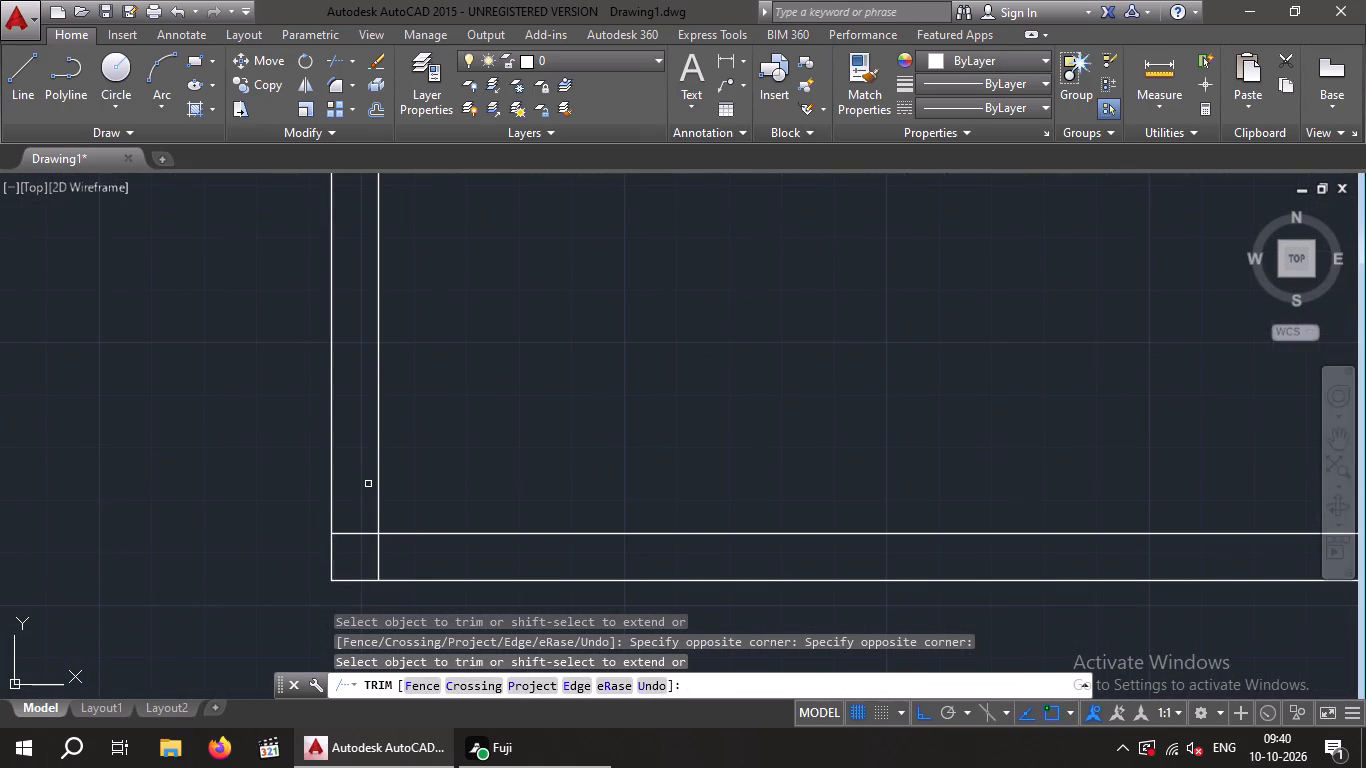
left_click(348, 510)
left_click(370, 562)
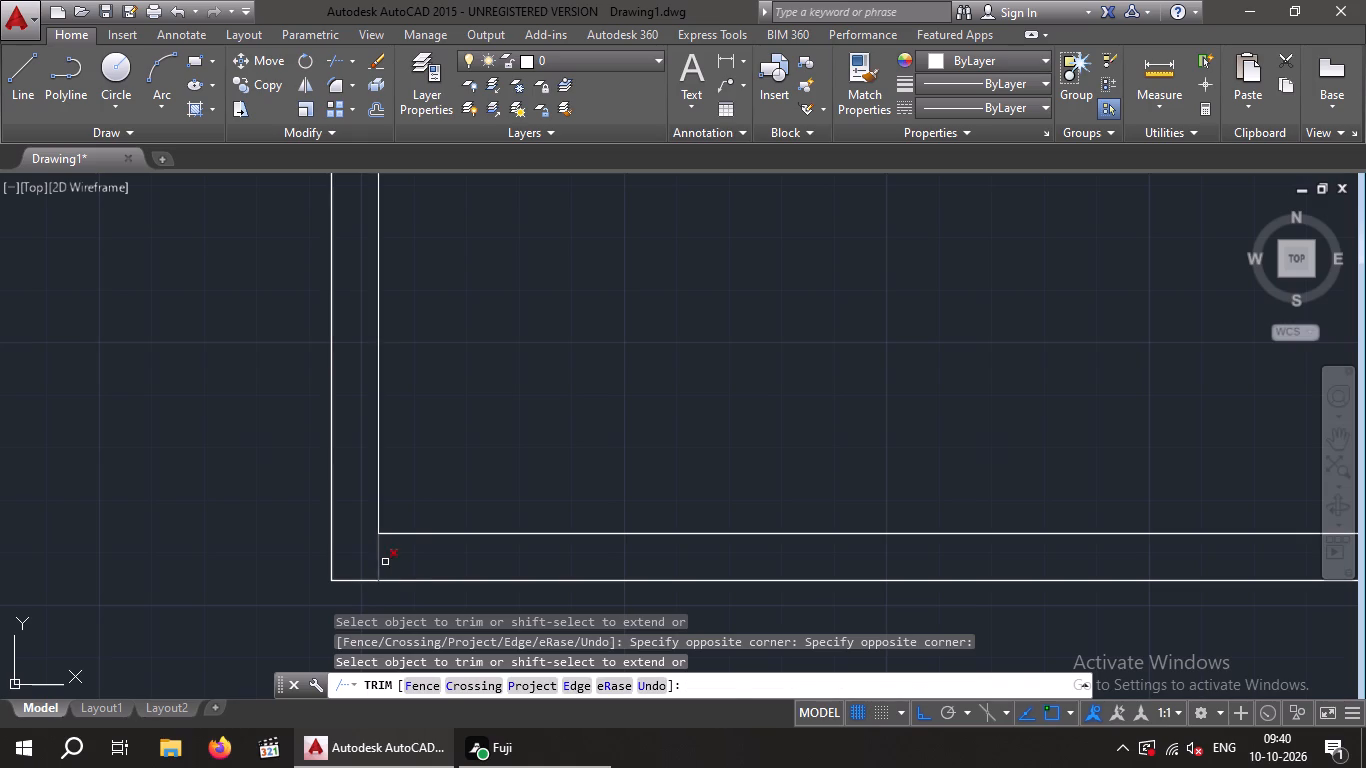
left_click(342, 560)
left_click(415, 561)
Trim the overlapping ends of the inner wall lines at the outline's bottom-right corner.
scroll(506, 542, "down", 3)
middle_click_drag(582, 535, 34, 553)
scroll(357, 567, "up", 4)
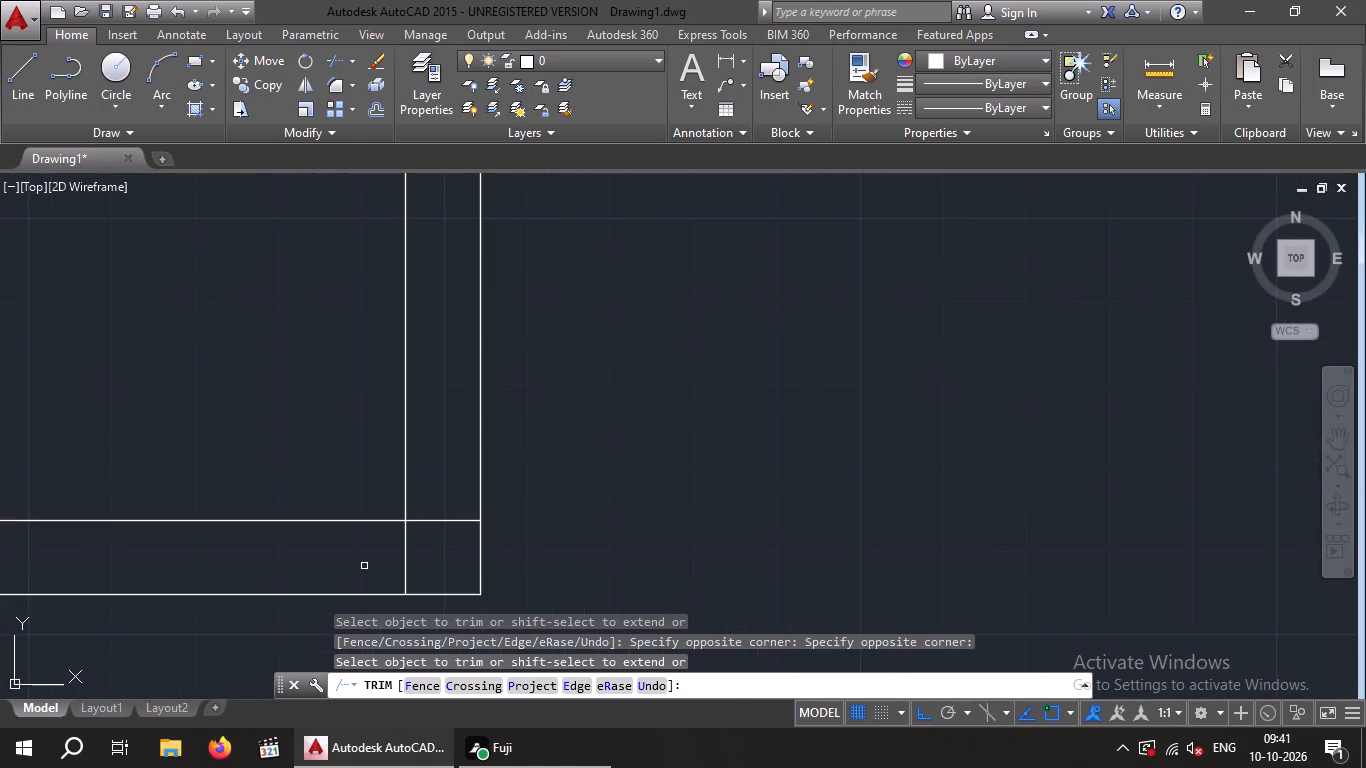
left_click(364, 566)
left_click(444, 559)
left_click_drag(434, 468, 439, 479)
left_click(460, 553)
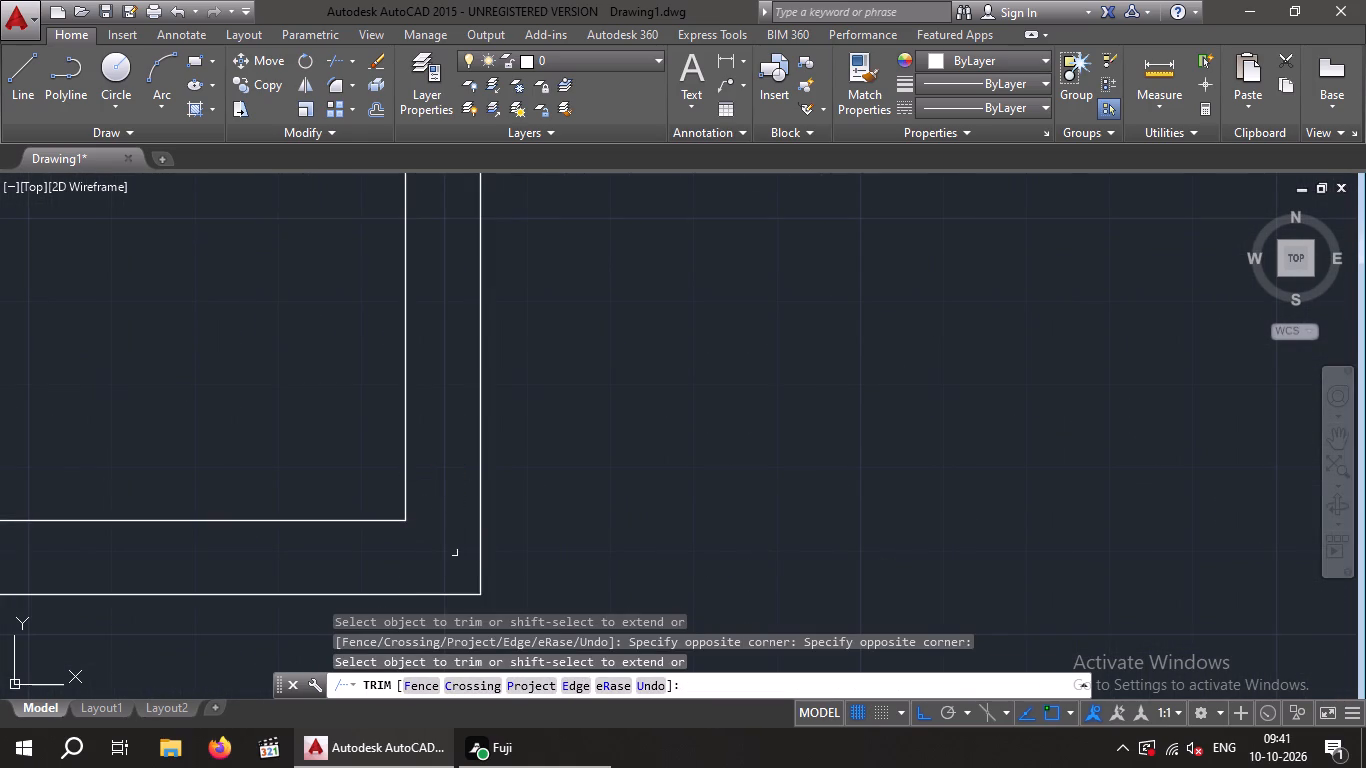
Look over the whole building outline with its trimmed inner wall corners.
scroll(452, 555, "down", 4)
scroll(438, 555, "up", 1)
scroll(438, 555, "down", 1)
middle_click_drag(344, 442, 1015, 471)
scroll(344, 442, "down", 1)
middle_click_drag(886, 493, 732, 546)
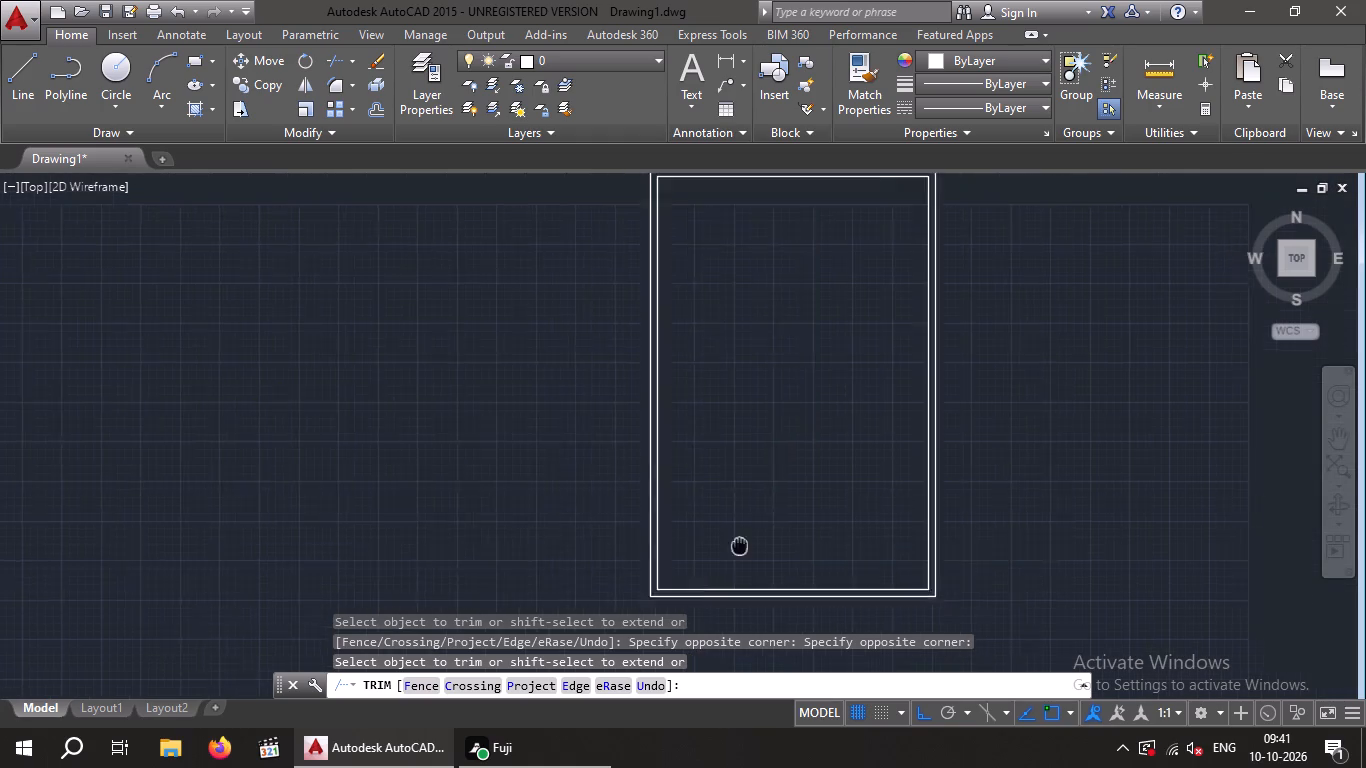
middle_click_drag(732, 546, 500, 602)
middle_click_drag(536, 449, 511, 394)
middle_click_drag(512, 404, 488, 422)
scroll(500, 412, "down", 1)
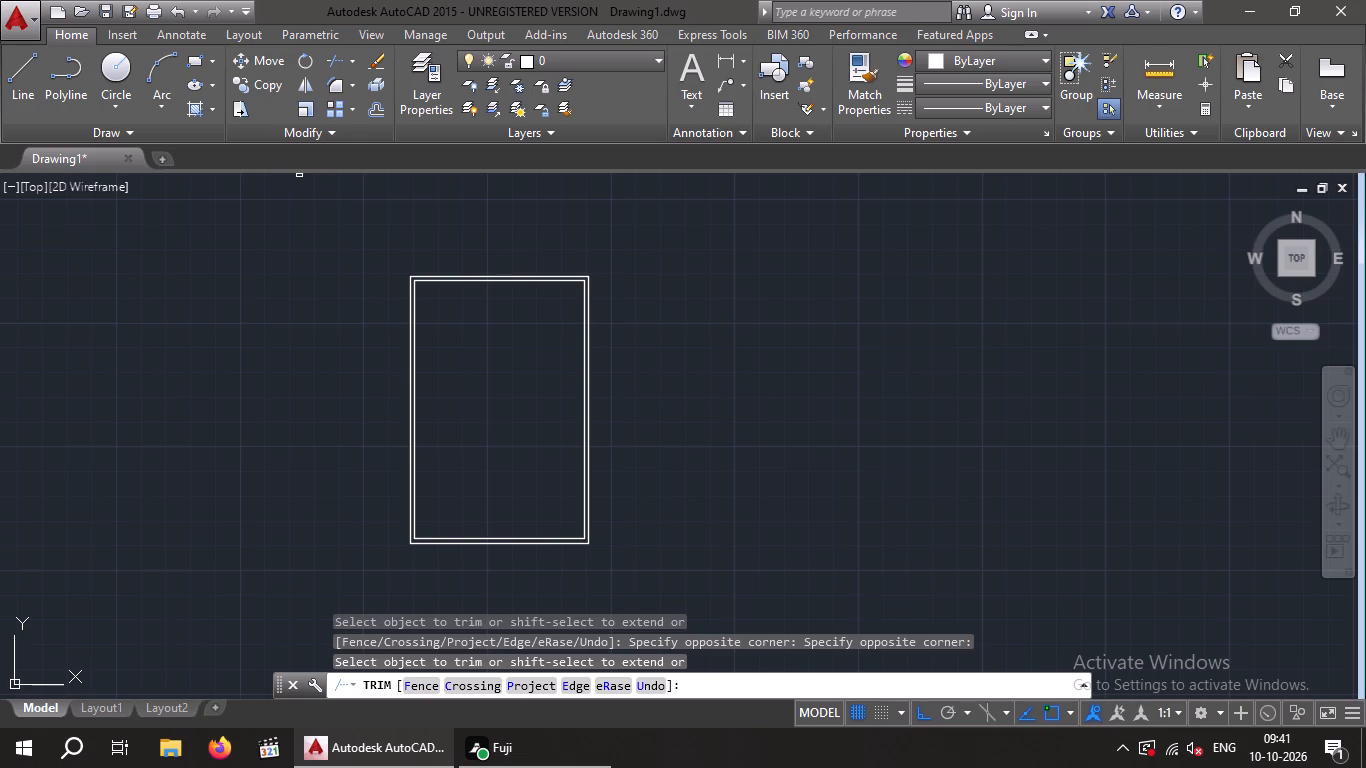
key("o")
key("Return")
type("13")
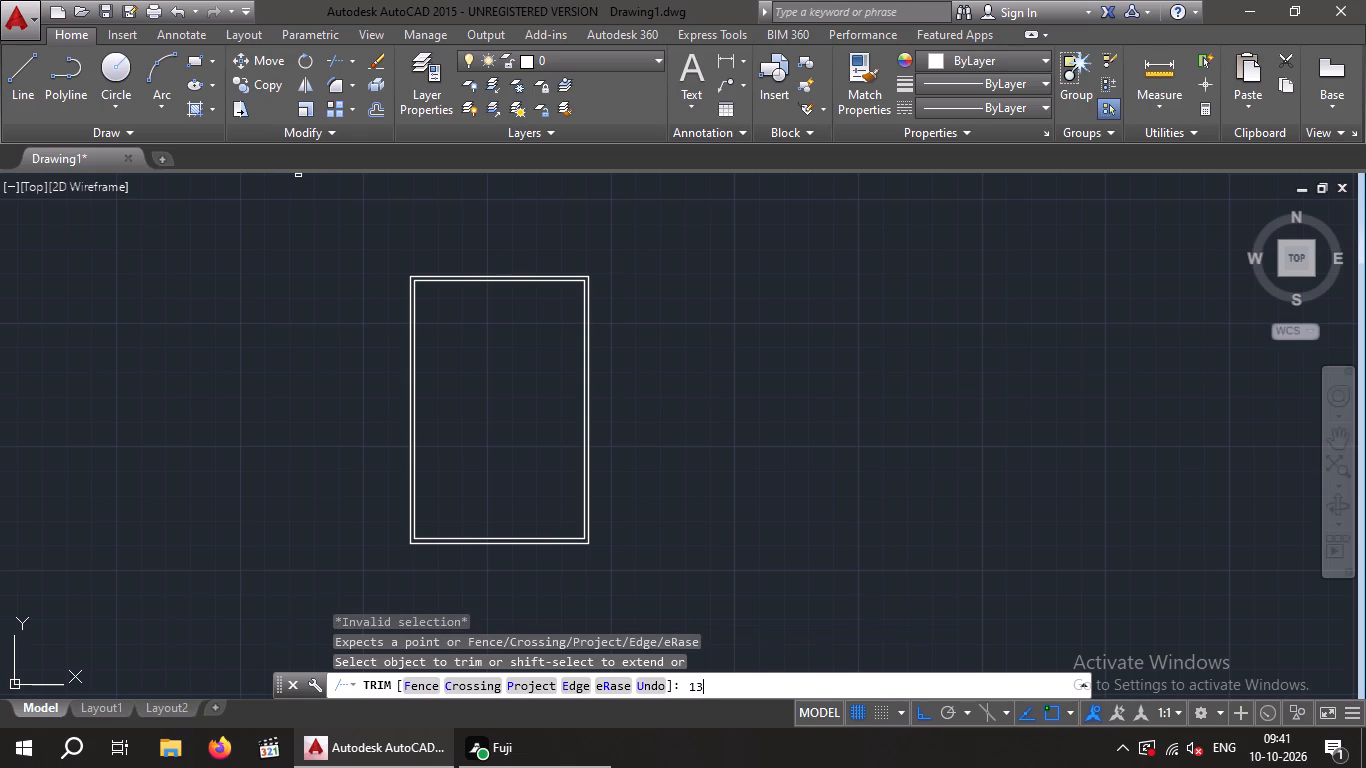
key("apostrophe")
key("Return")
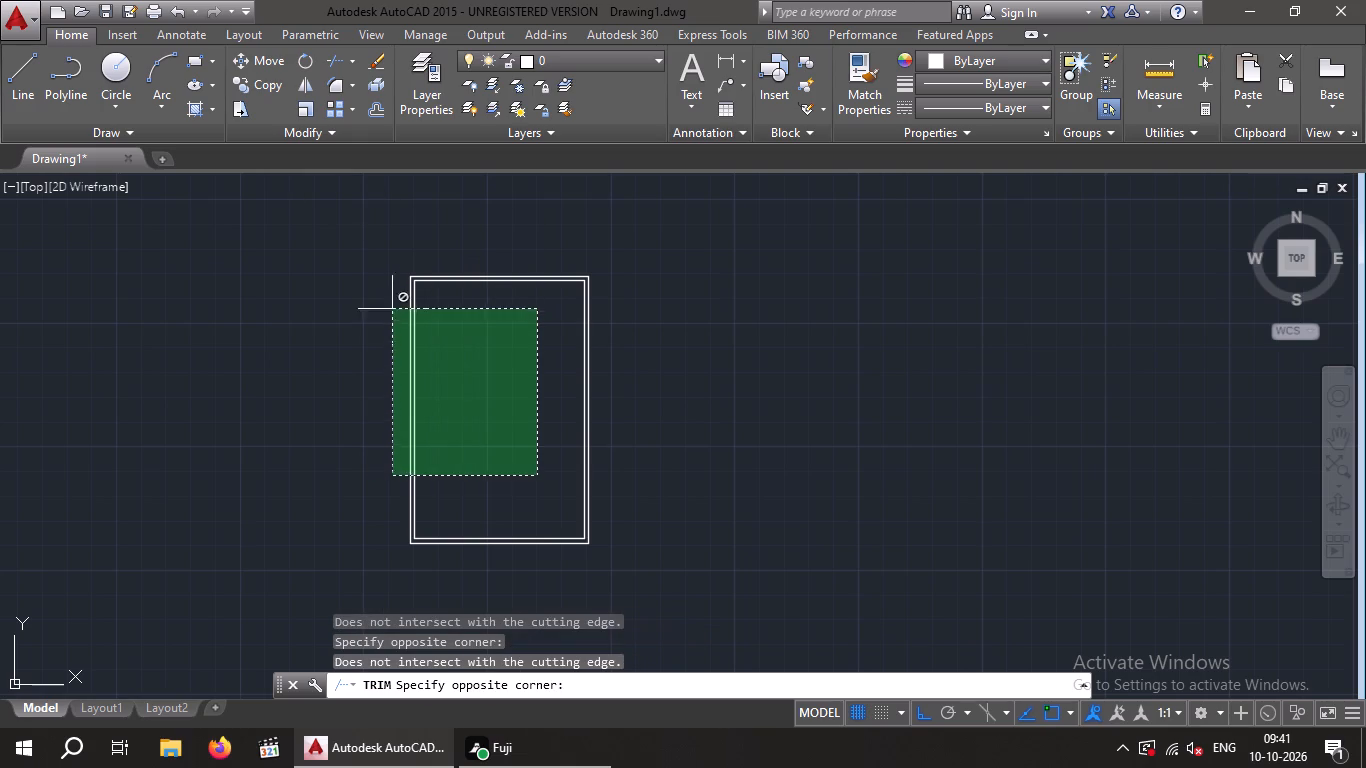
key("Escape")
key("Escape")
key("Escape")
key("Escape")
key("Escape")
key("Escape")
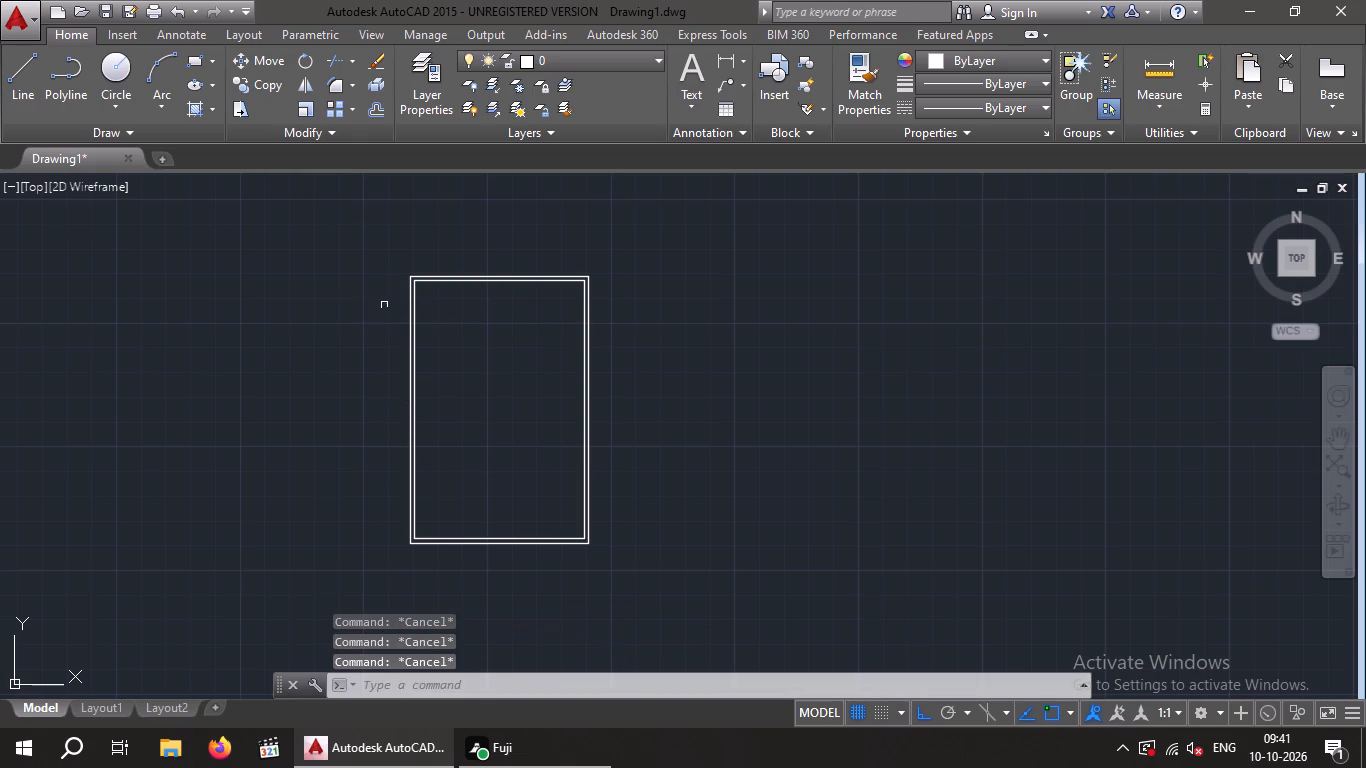
Offset the inner line of the building's left wall 13' toward the interior to place the vertical partition line.
key("o")
key("Return")
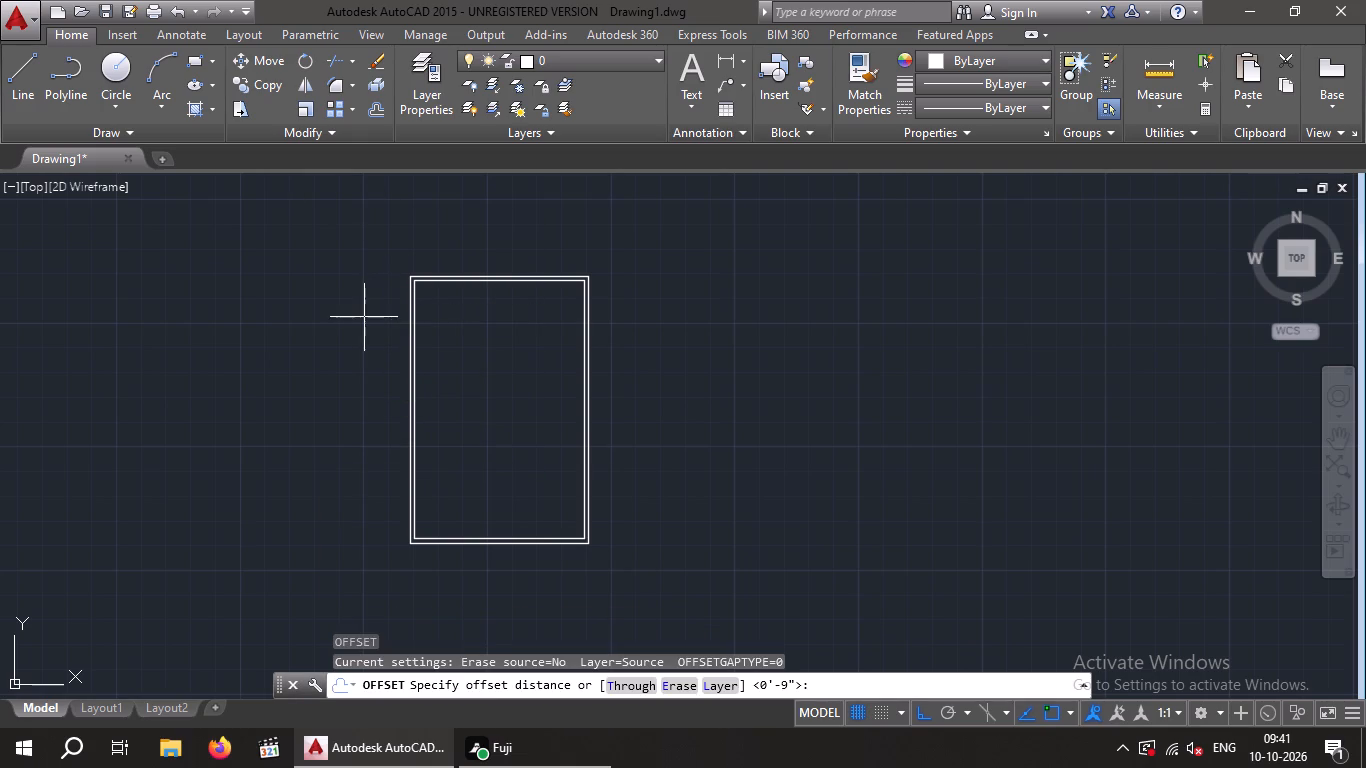
key("1")
key("3")
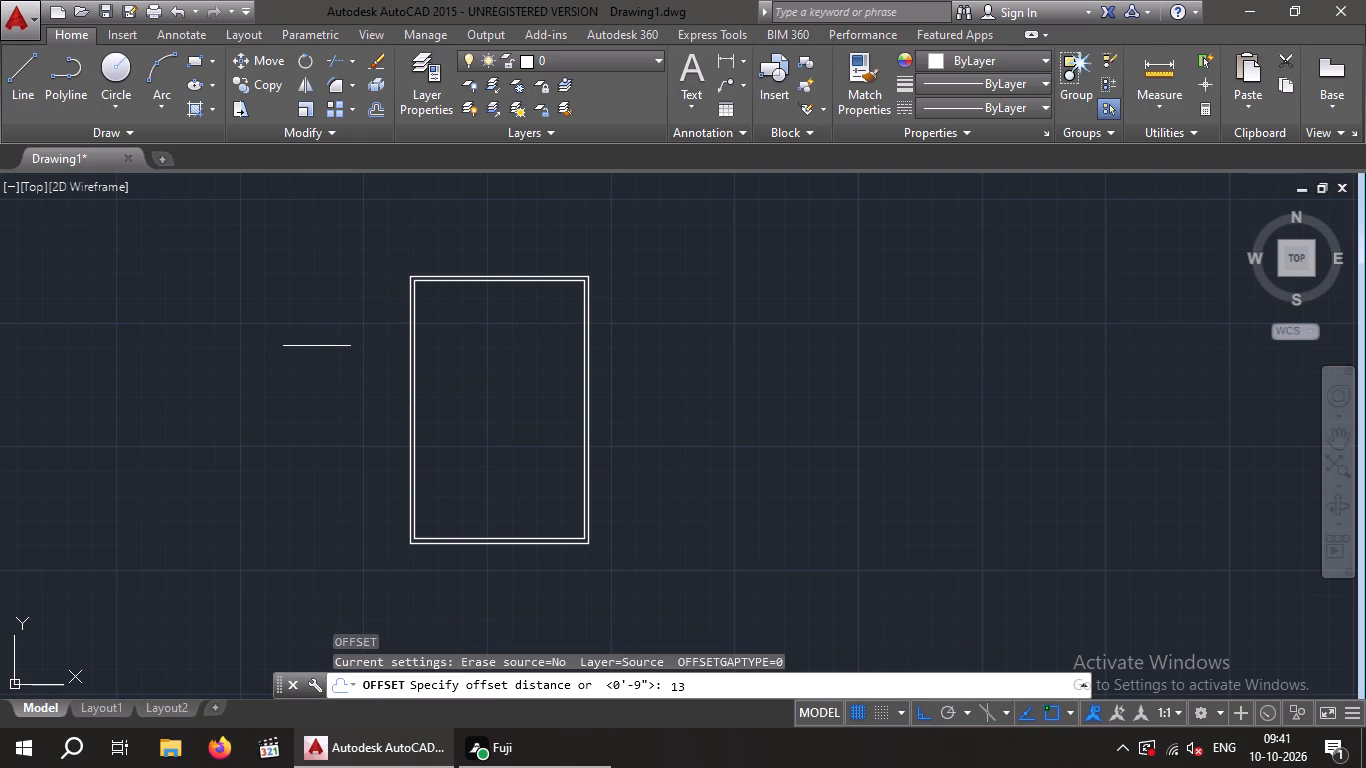
key("apostrophe")
key("Return")
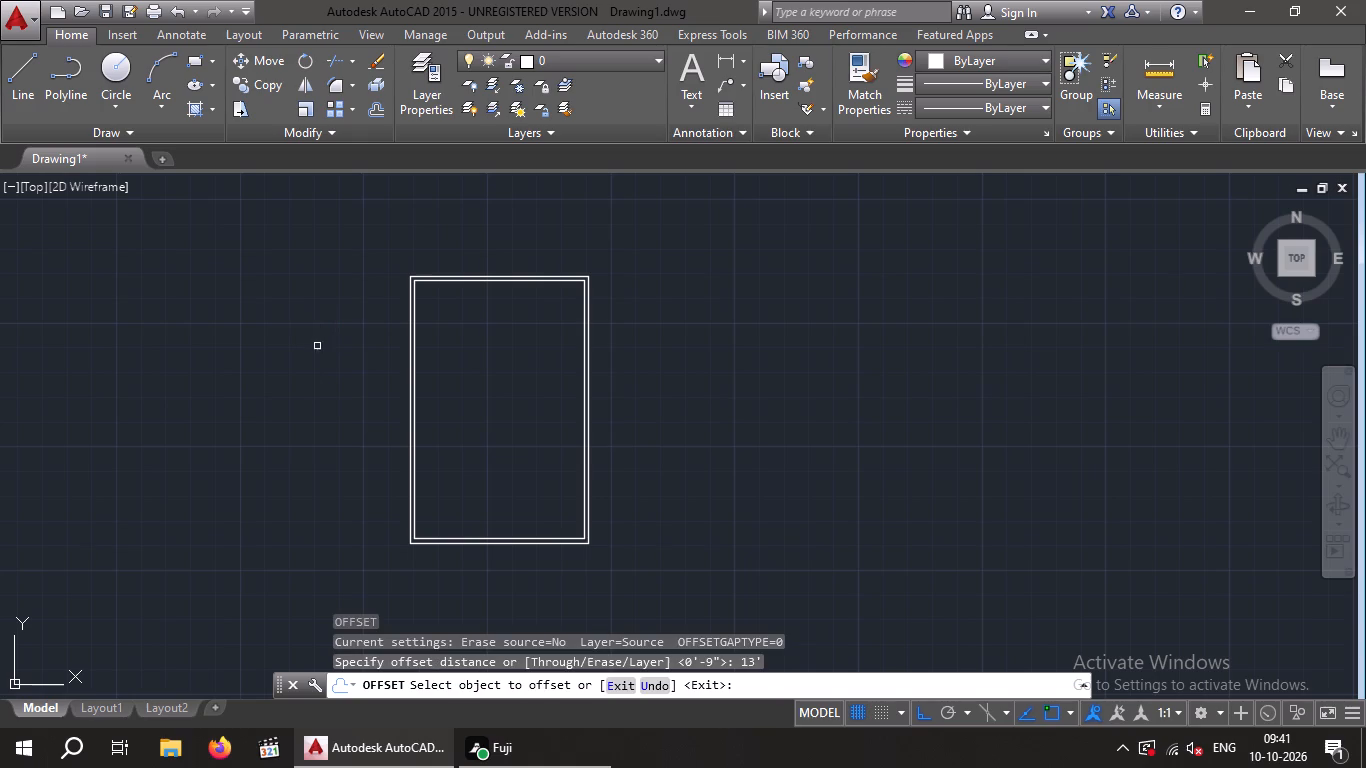
scroll(421, 373, "up", 3)
left_click(386, 380)
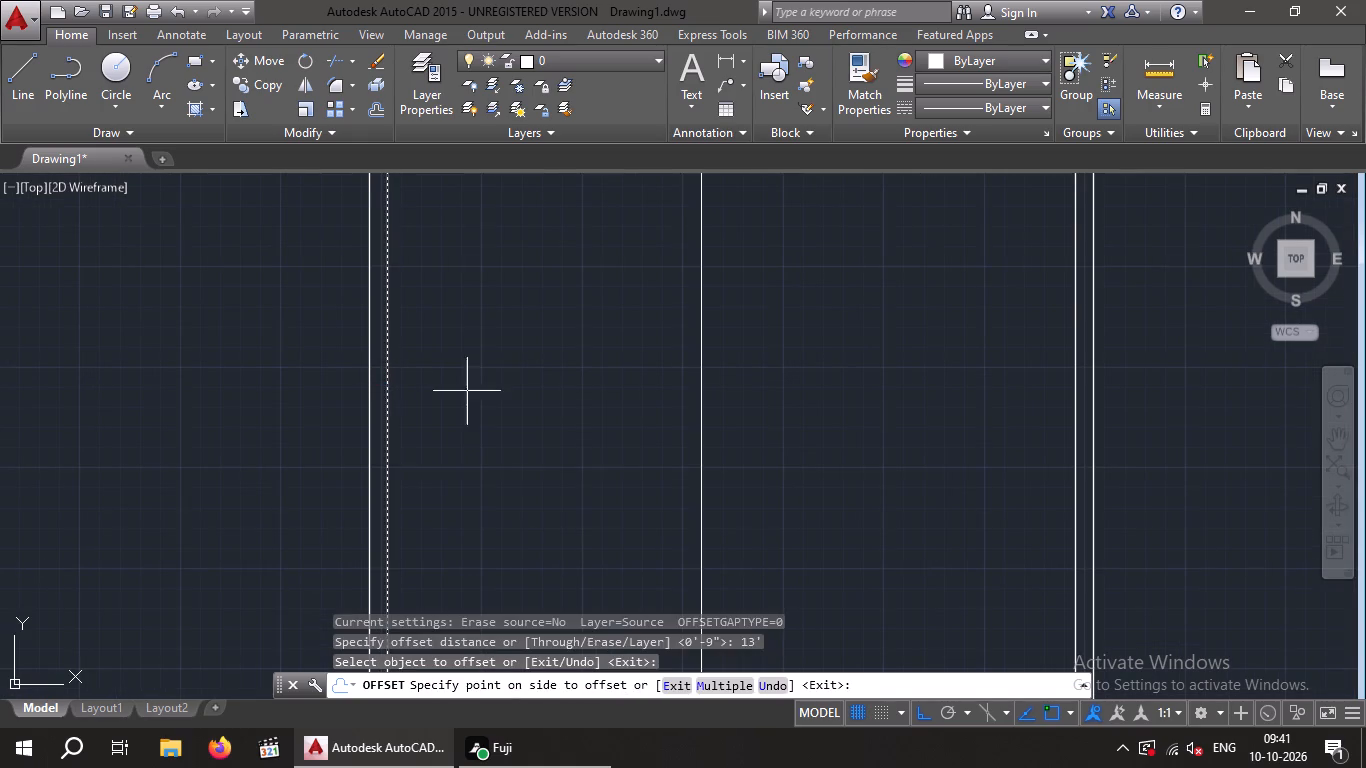
left_click(568, 386)
scroll(574, 387, "down", 5)
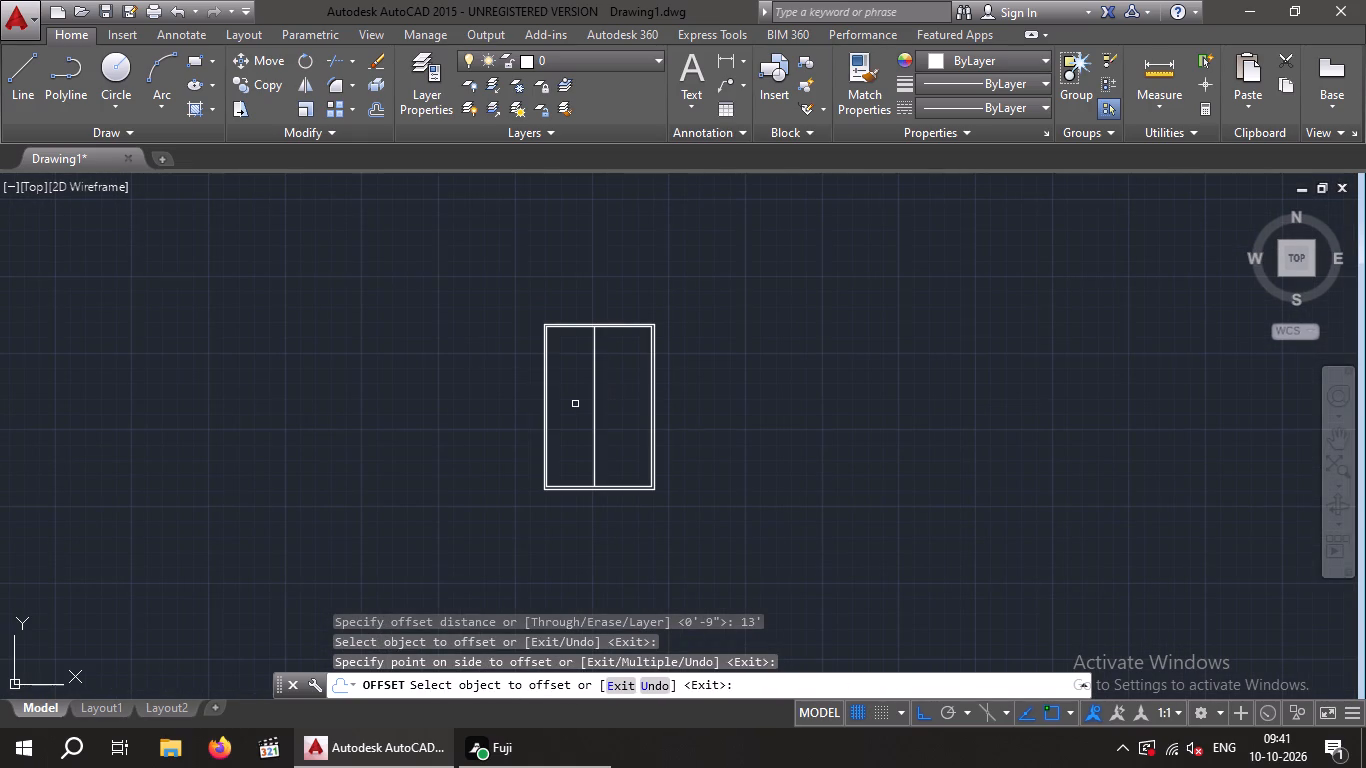
key("Escape")
key("Escape")
Offset the new vertical partition line 6" toward the right wall to give the partition its thickness.
key("o")
key("Return")
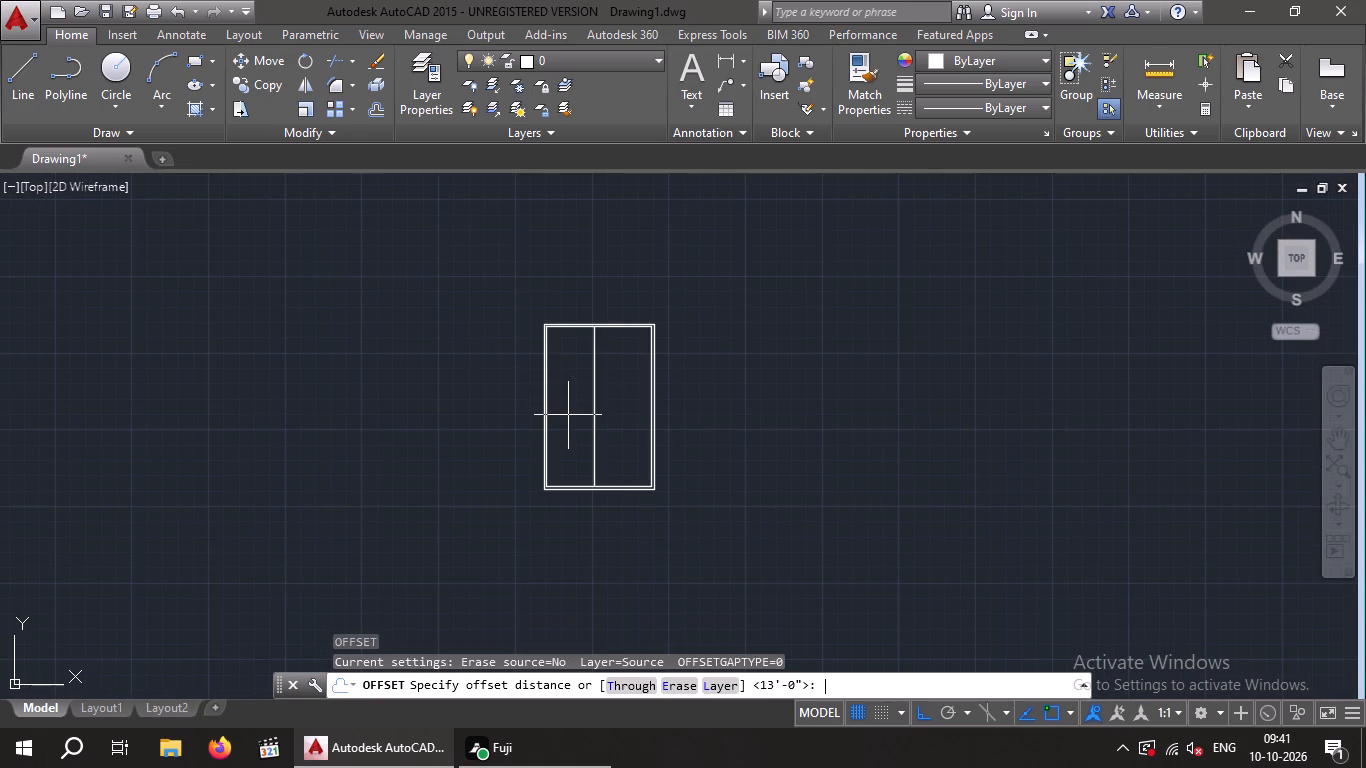
key("6")
key("shift+quotedbl")
key("Return")
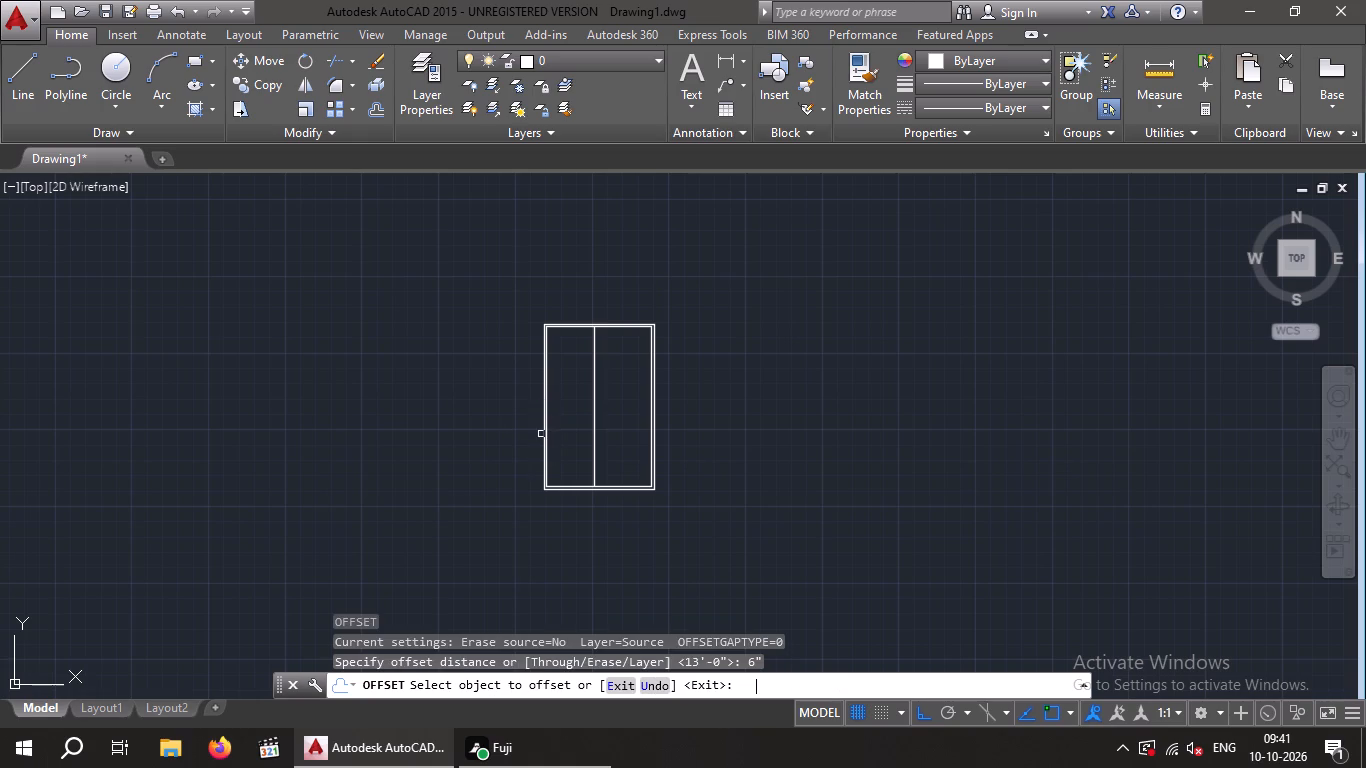
left_click_drag(593, 416, 606, 417)
left_click(646, 413)
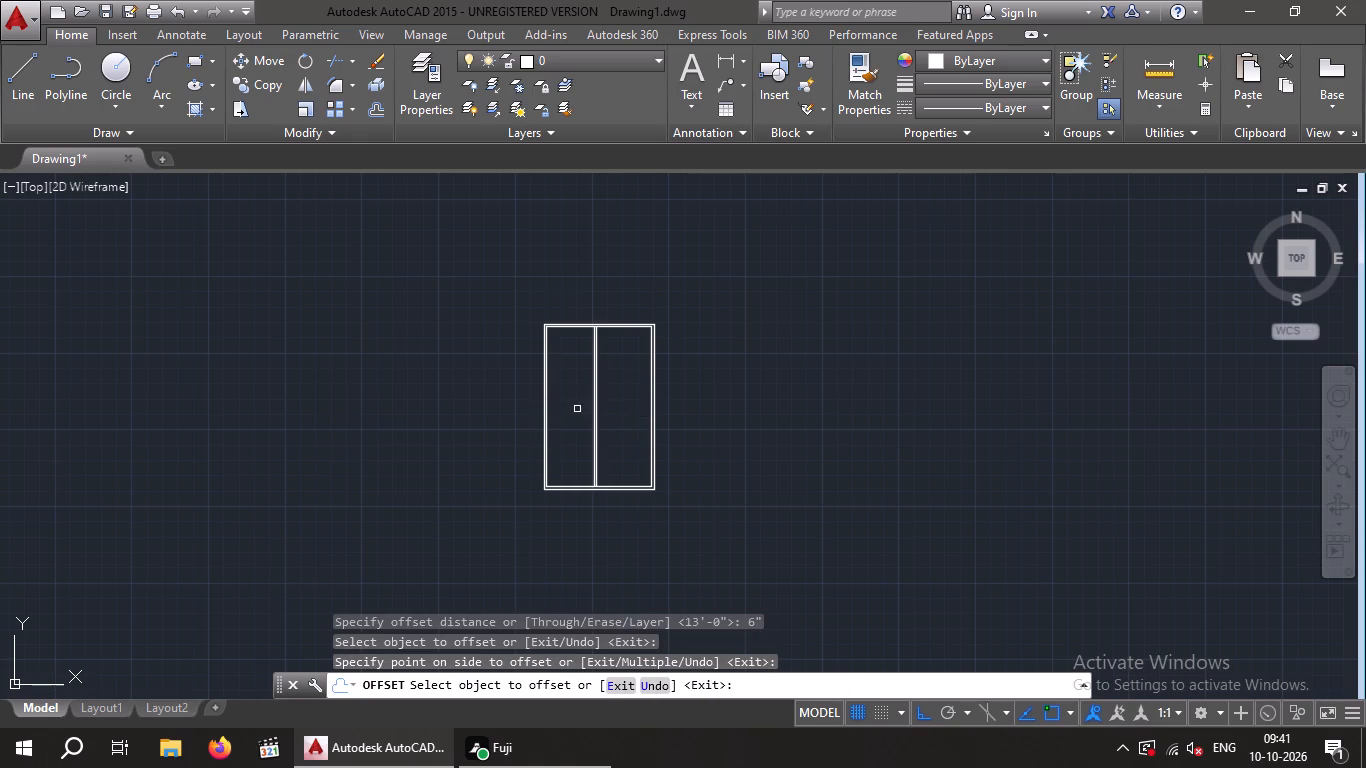
scroll(591, 399, "up", 2)
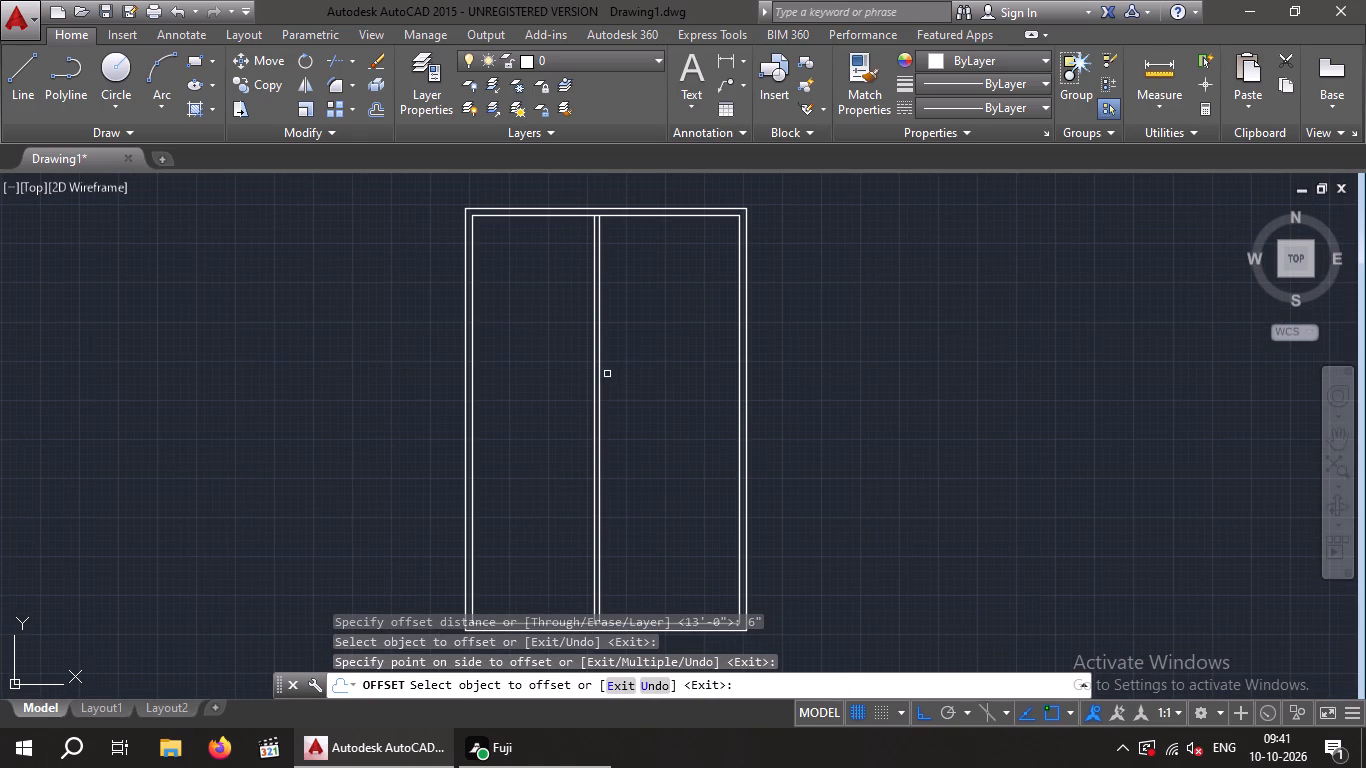
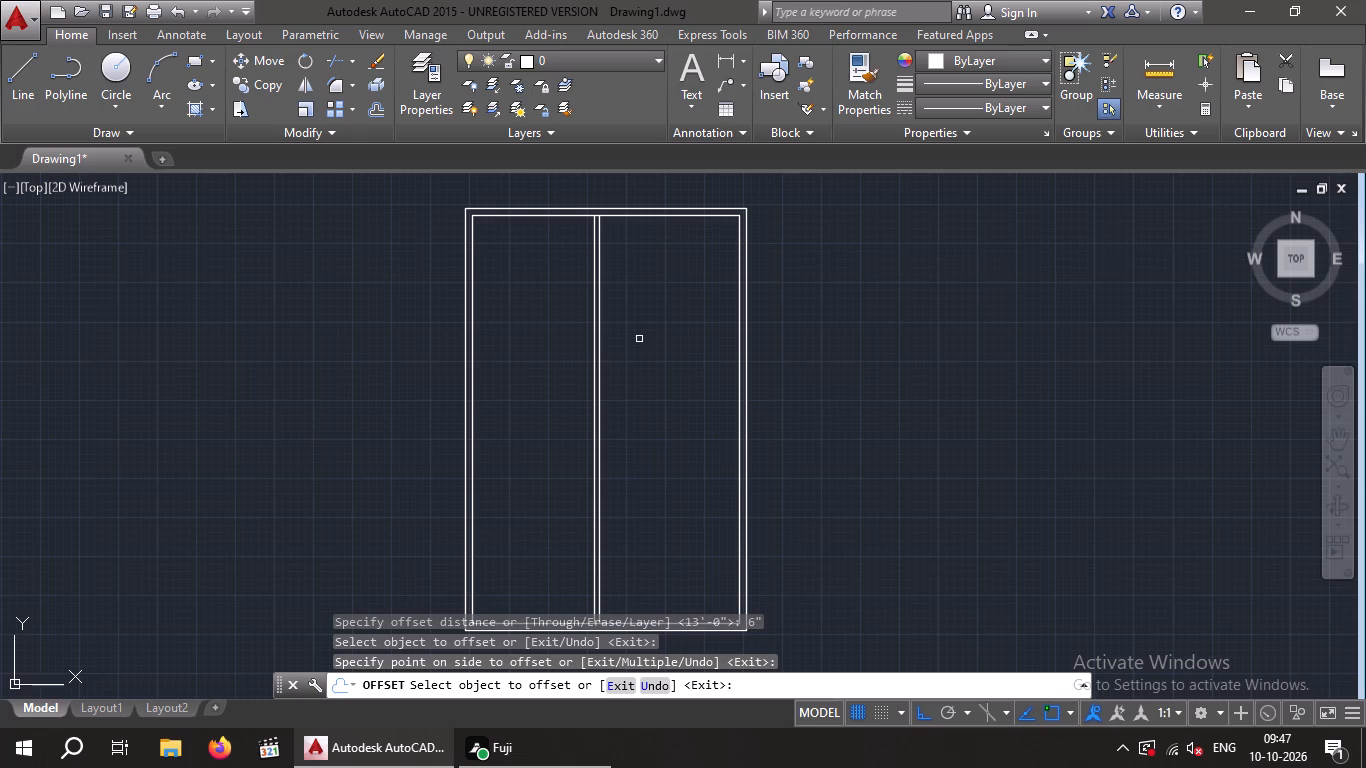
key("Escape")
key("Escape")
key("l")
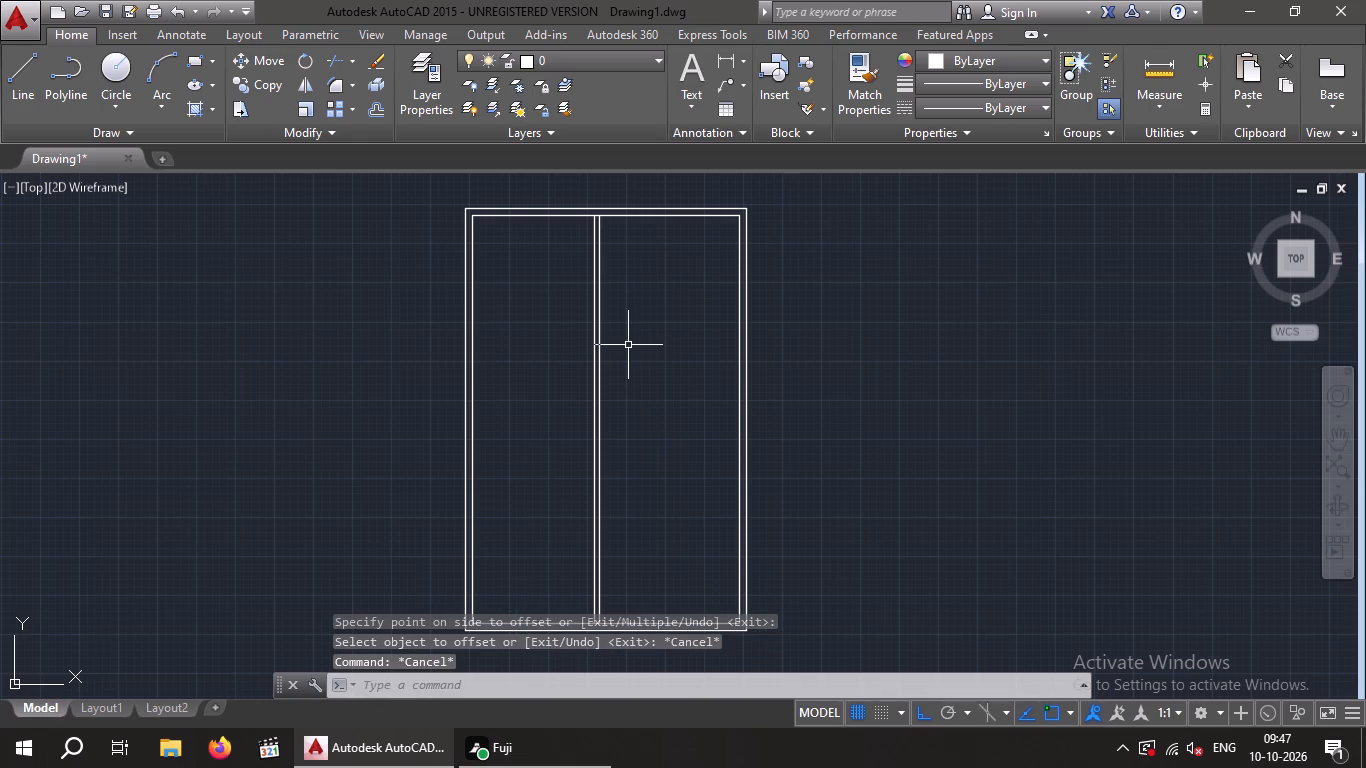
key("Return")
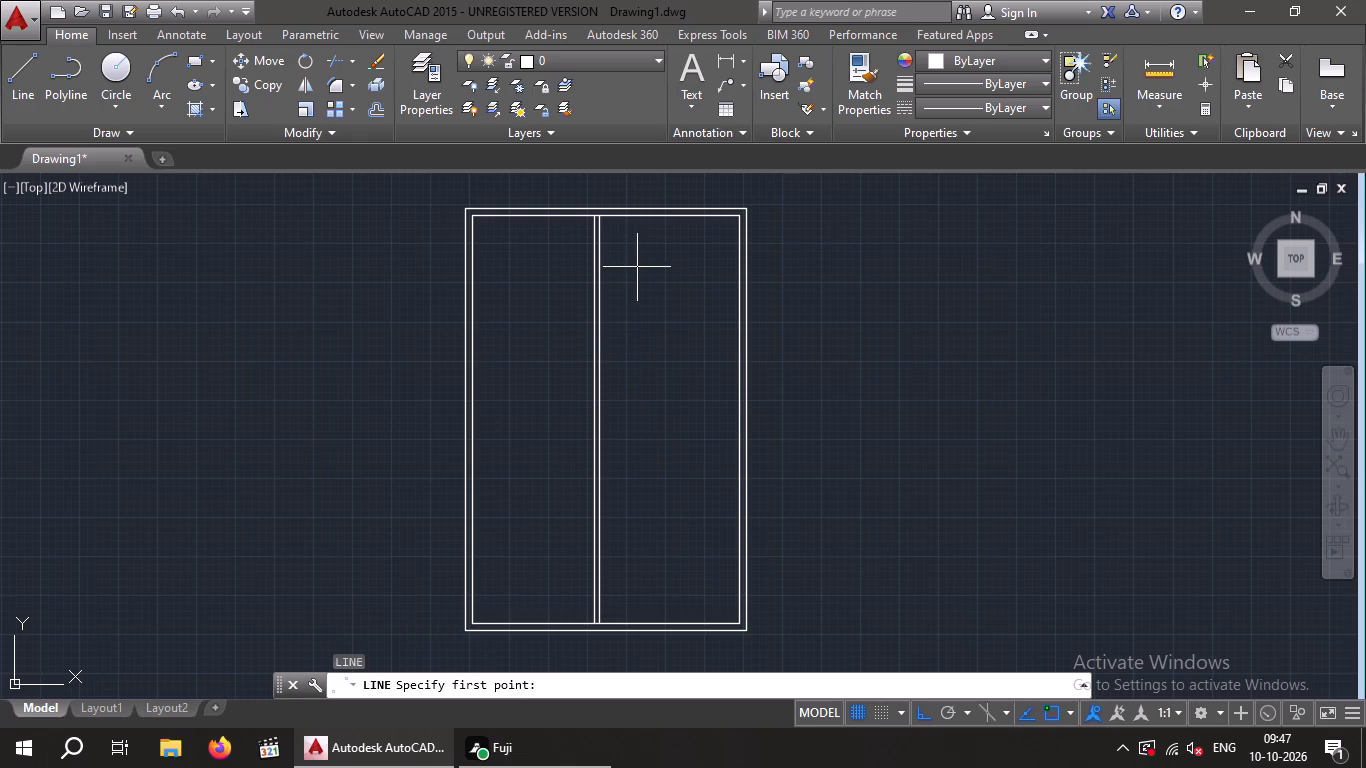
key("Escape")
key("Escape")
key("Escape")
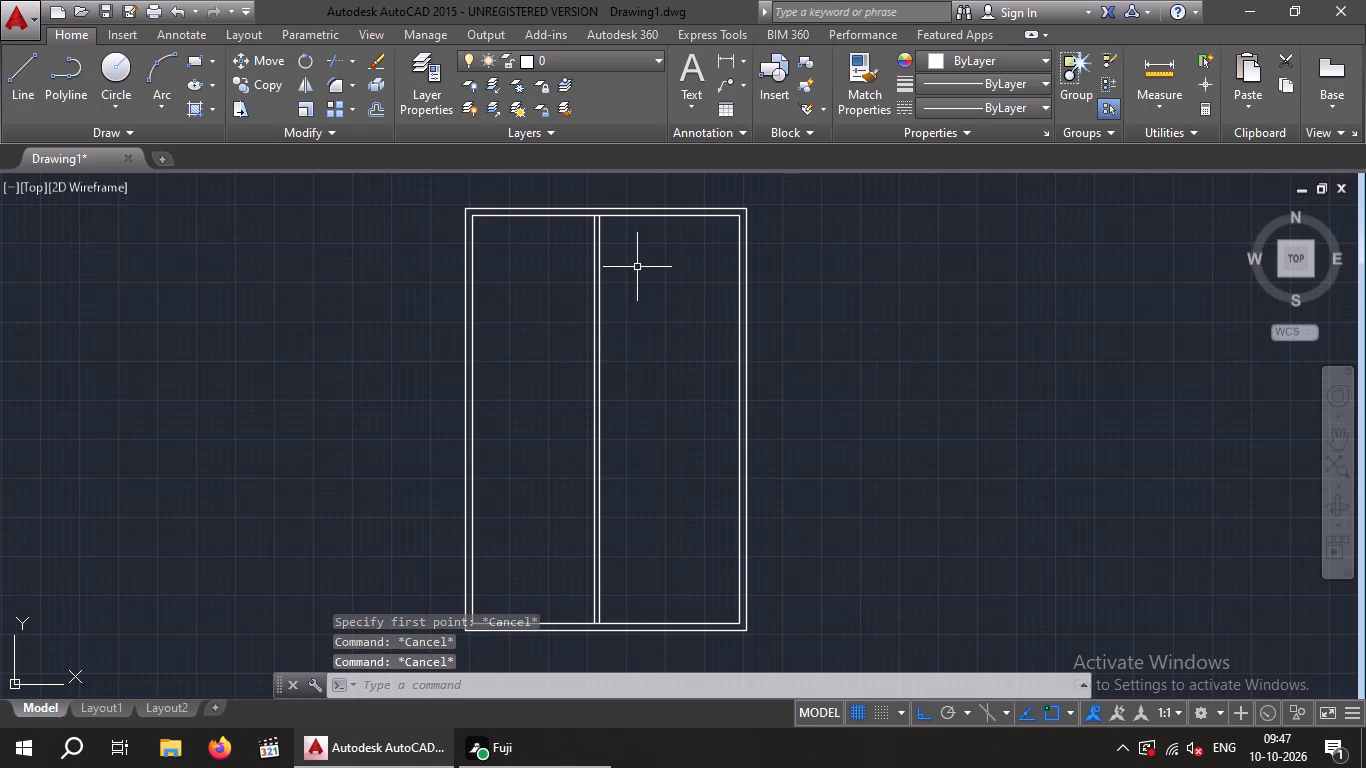
Offset the inner line of the building's top wall 12' toward the interior to place the first horizontal partition line.
key("o")
key("Return")
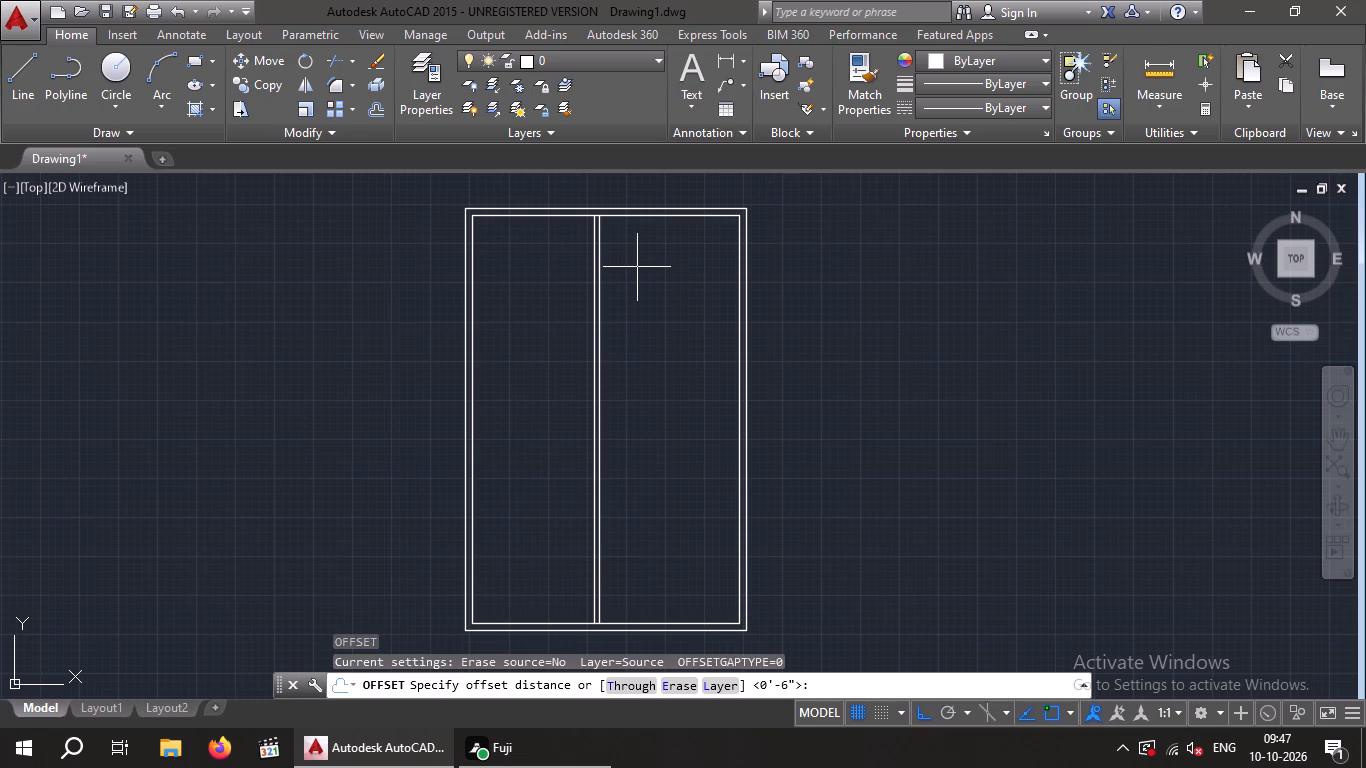
type("12'")
key("Return")
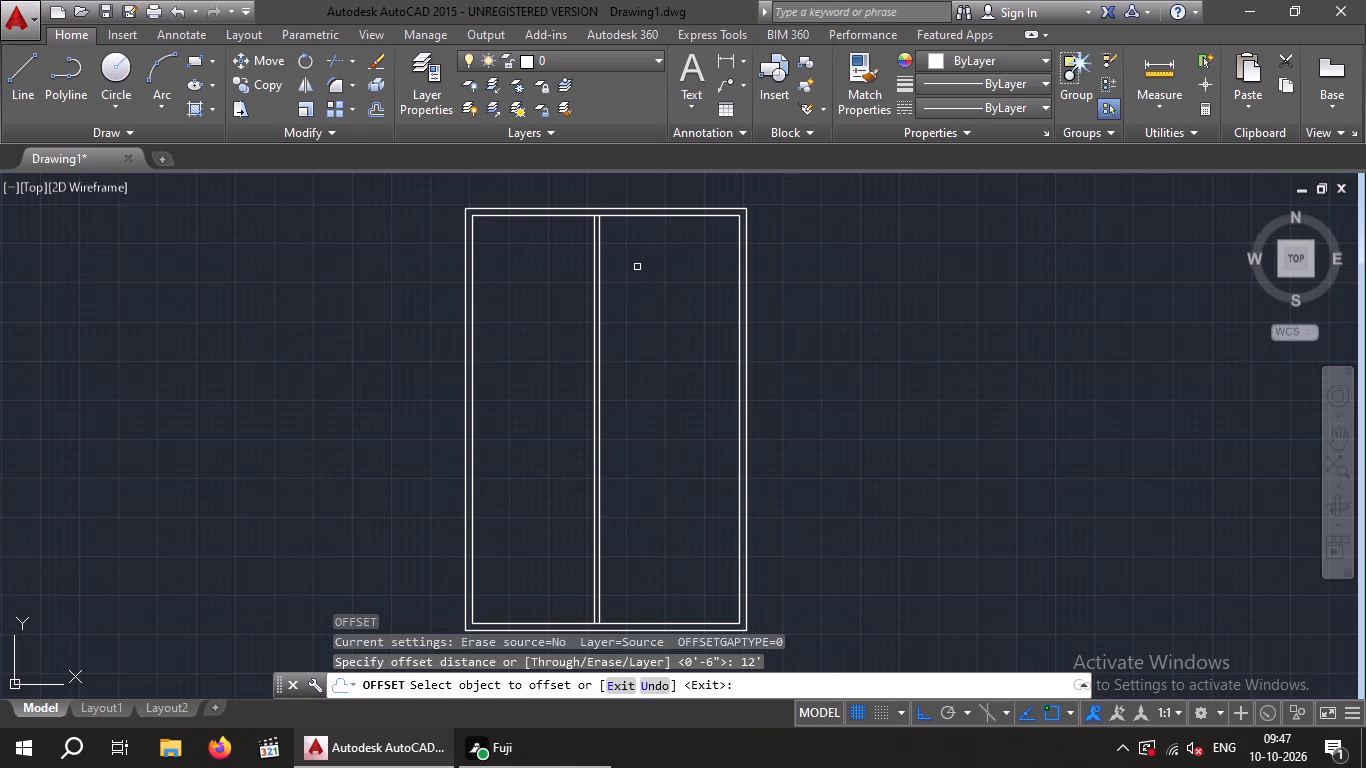
left_click(654, 216)
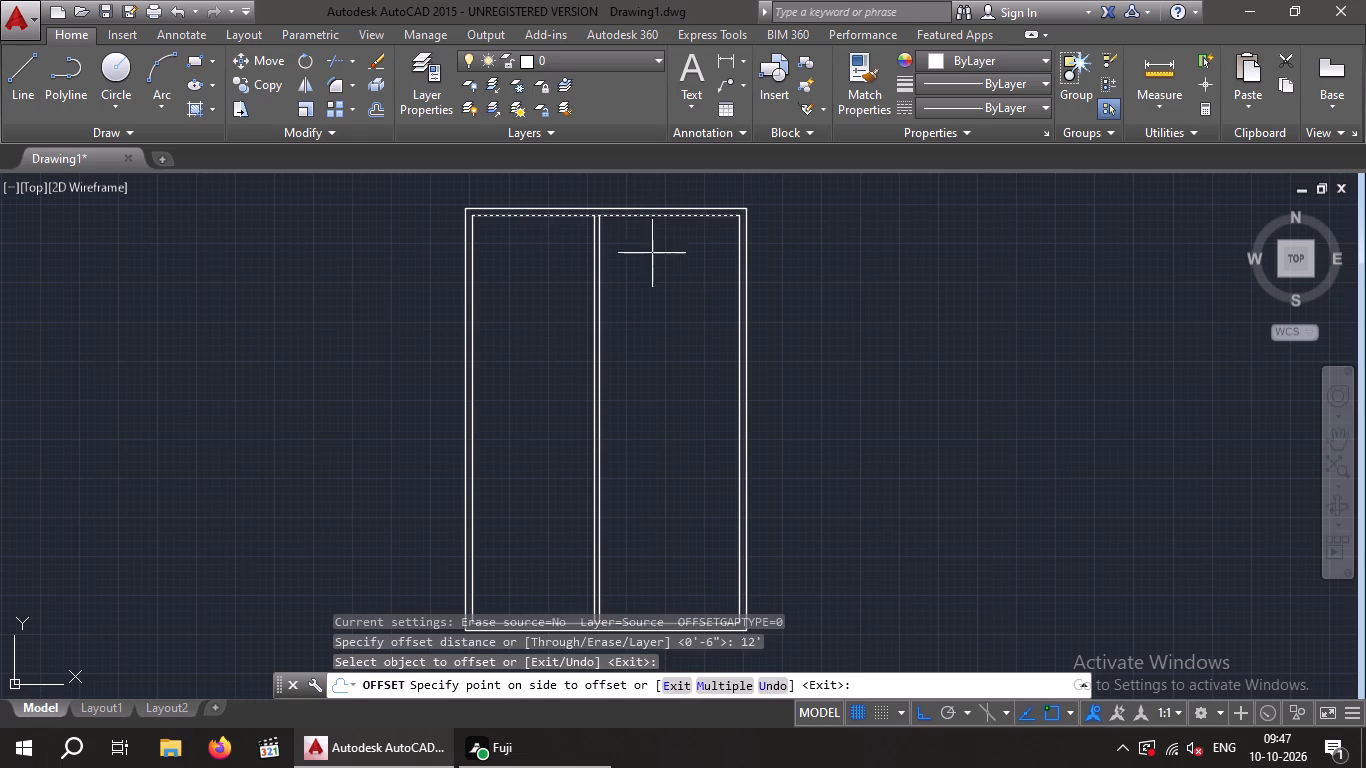
left_click(651, 285)
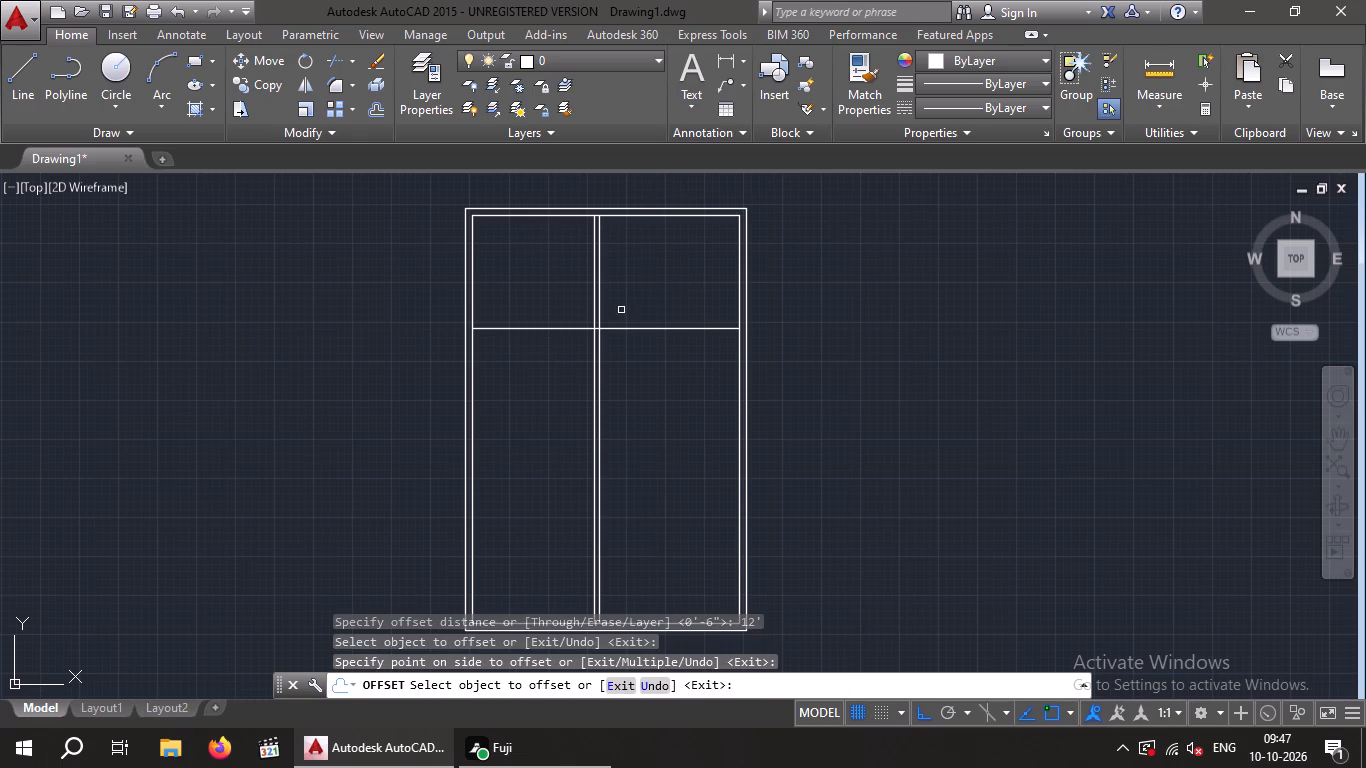
key("Escape")
key("Escape")
Offset the new horizontal partition line 6" downward to give the partition its thickness.
key("o")
key("Return")
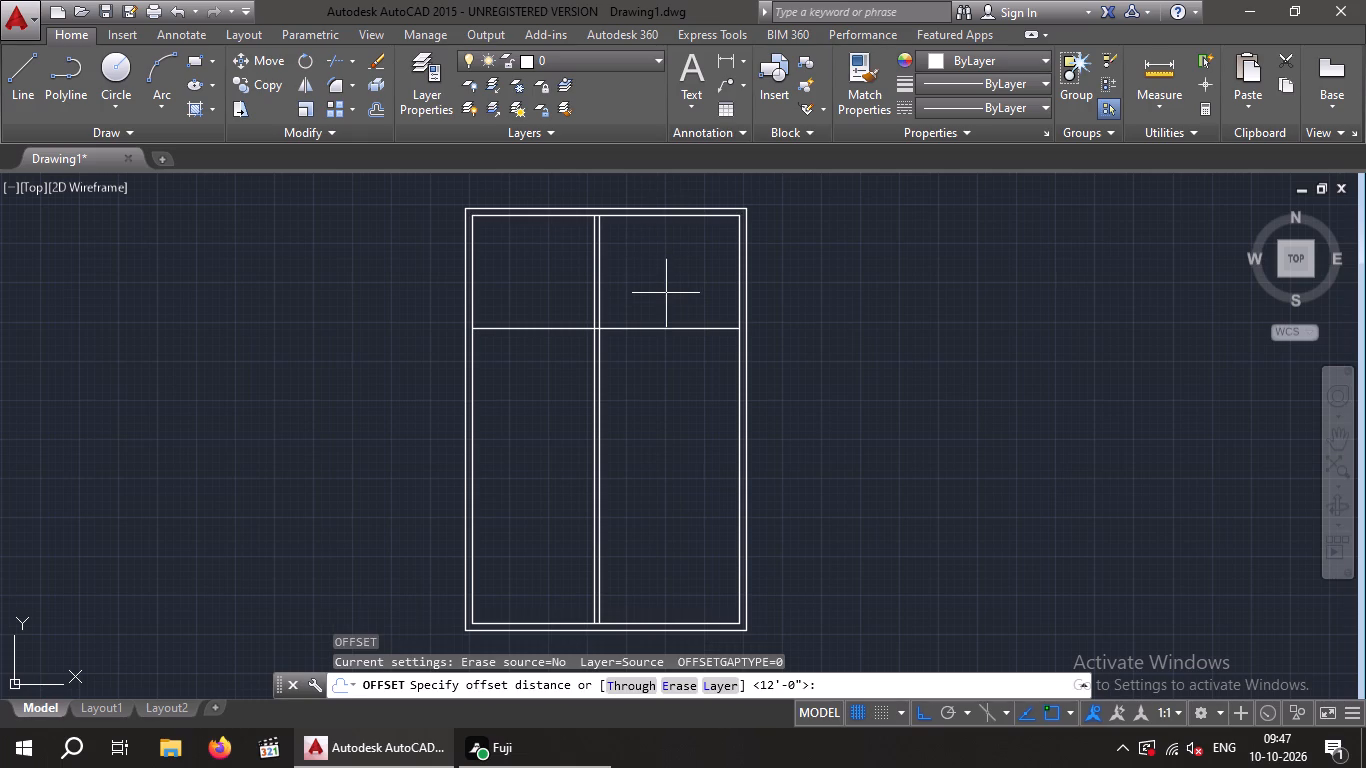
key("6")
key("shift+quotedbl")
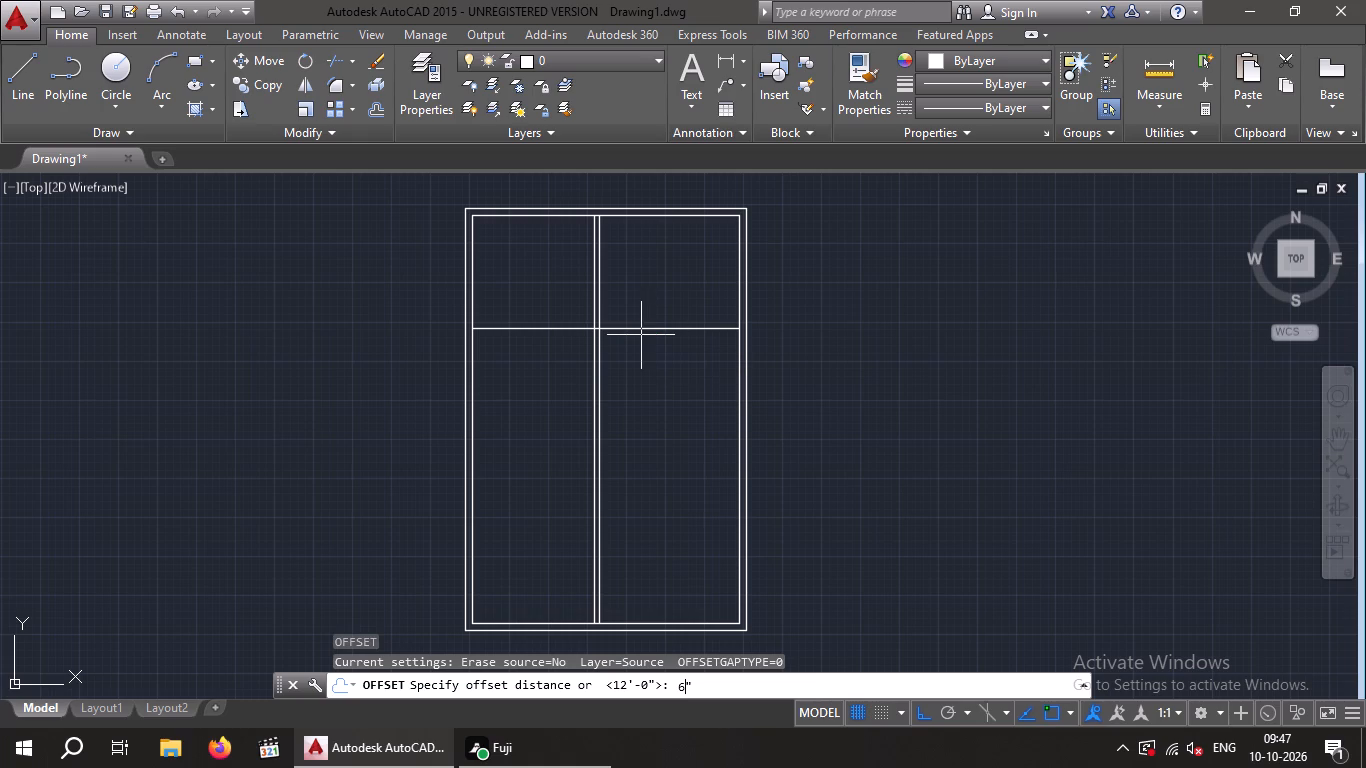
key("Return")
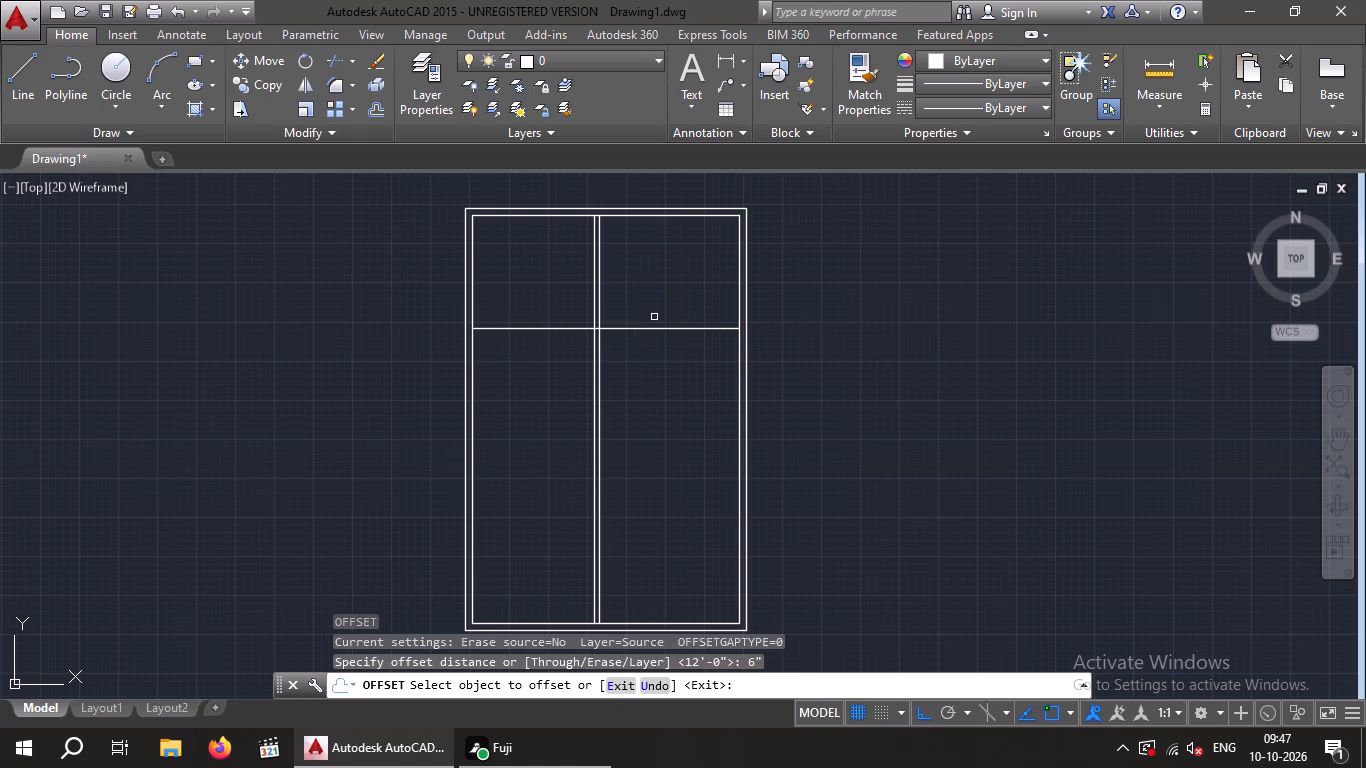
left_click_drag(653, 331, 651, 358)
left_click(651, 362)
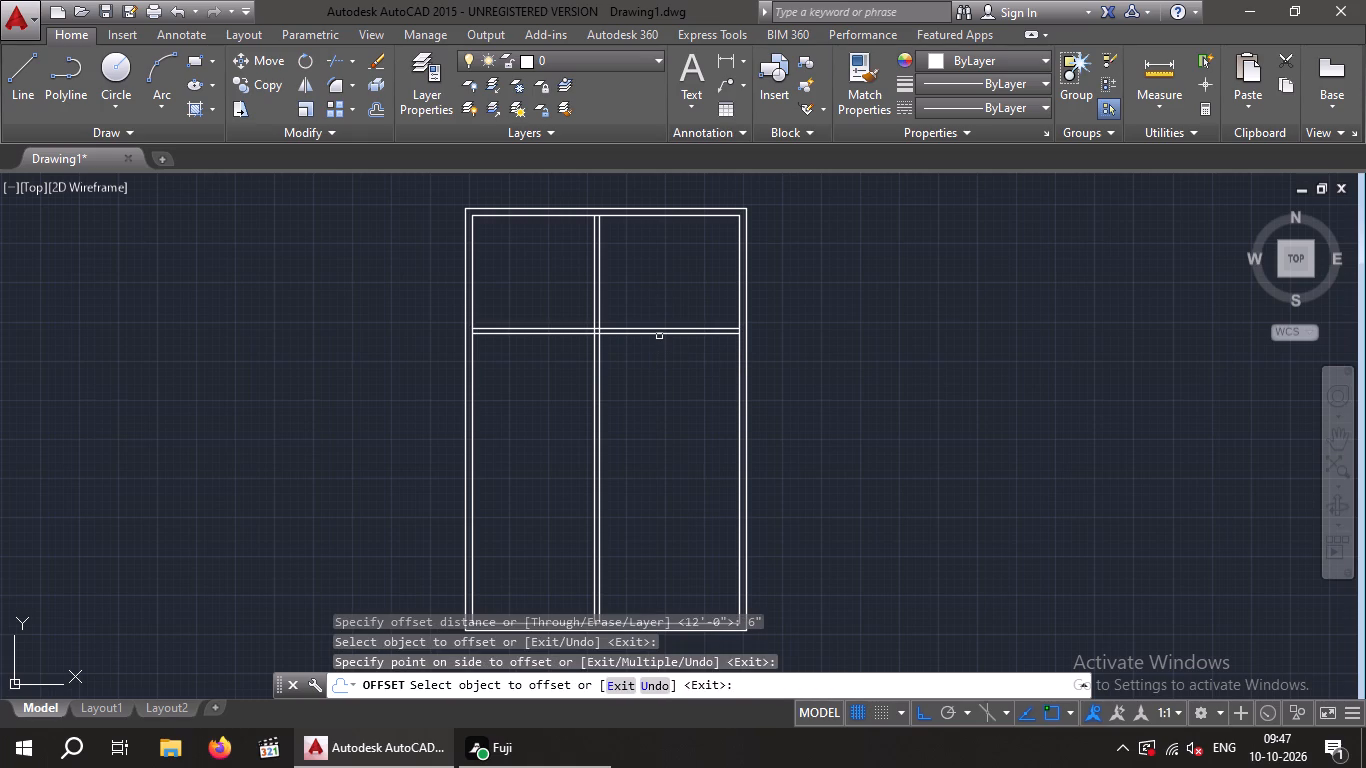
key("Escape")
key("Escape")
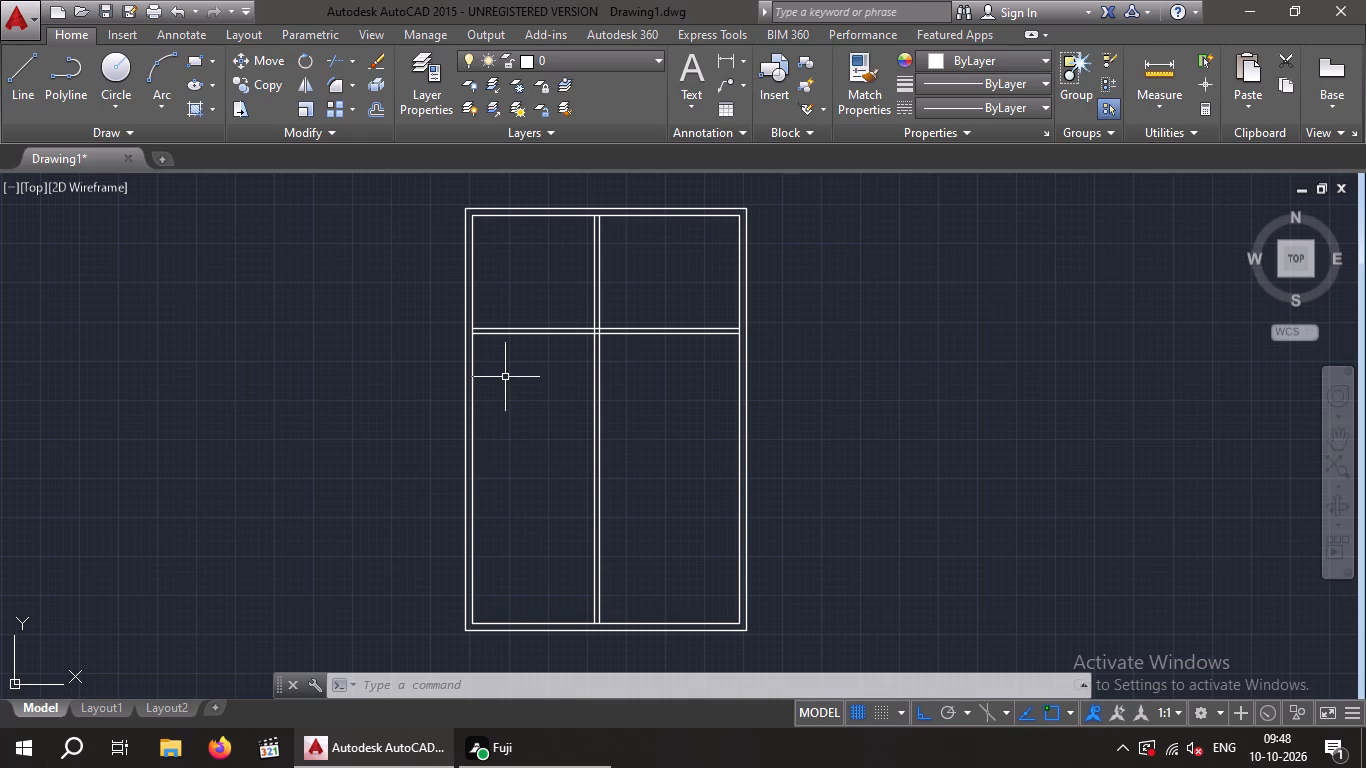
Offset the lower line of the first horizontal partition 8'3" downward to place the second horizontal partition line.
key("o")
key("Return")
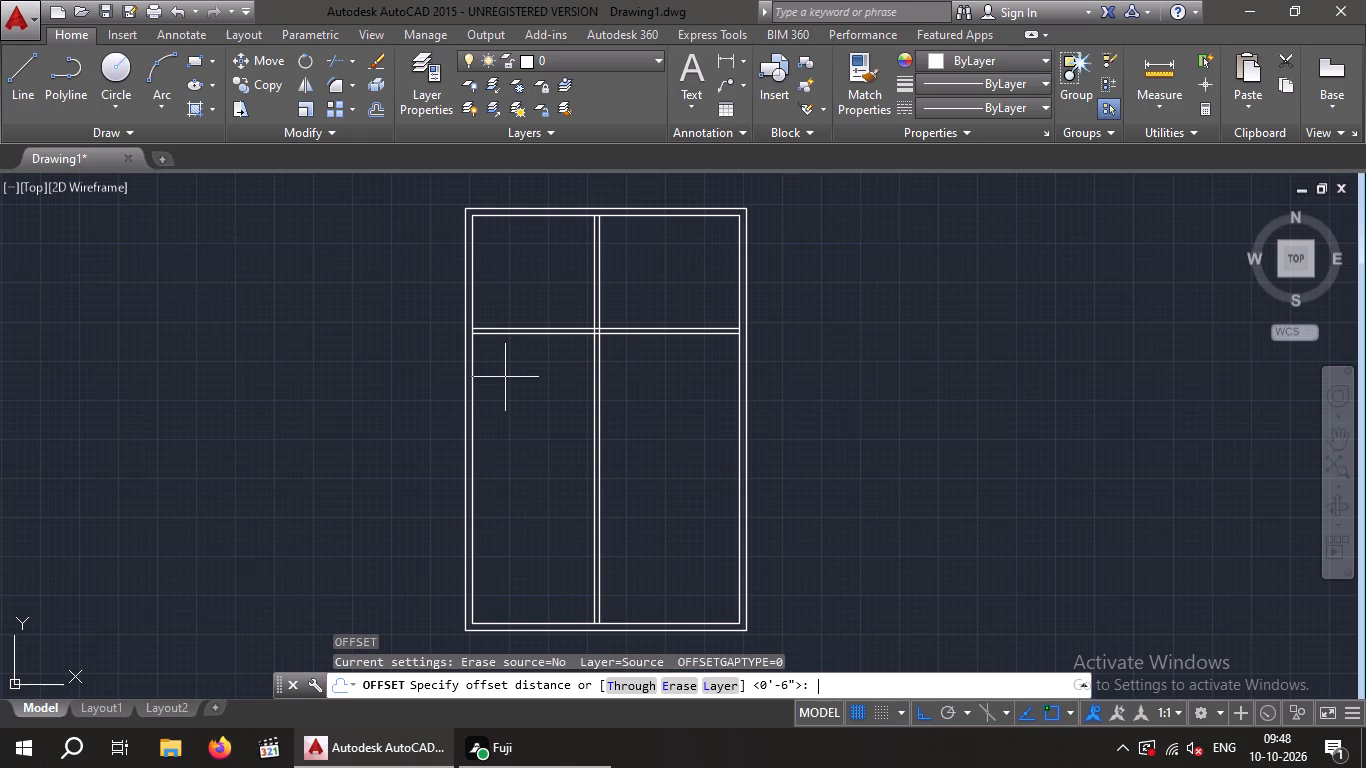
key("8")
type("'3")
key("shift+quotedbl")
key("Return")
scroll(543, 350, "up", 3)
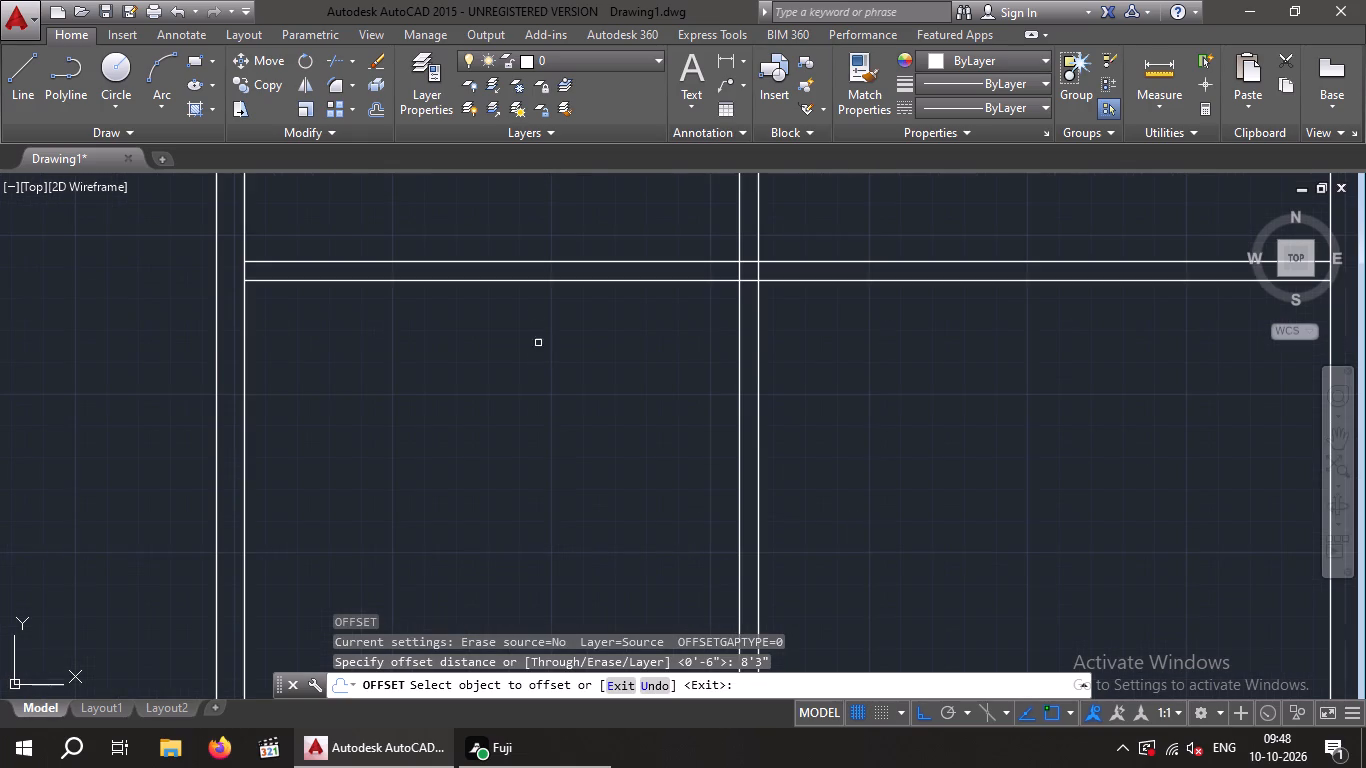
left_click_drag(537, 282, 537, 294)
scroll(540, 426, "down", 3)
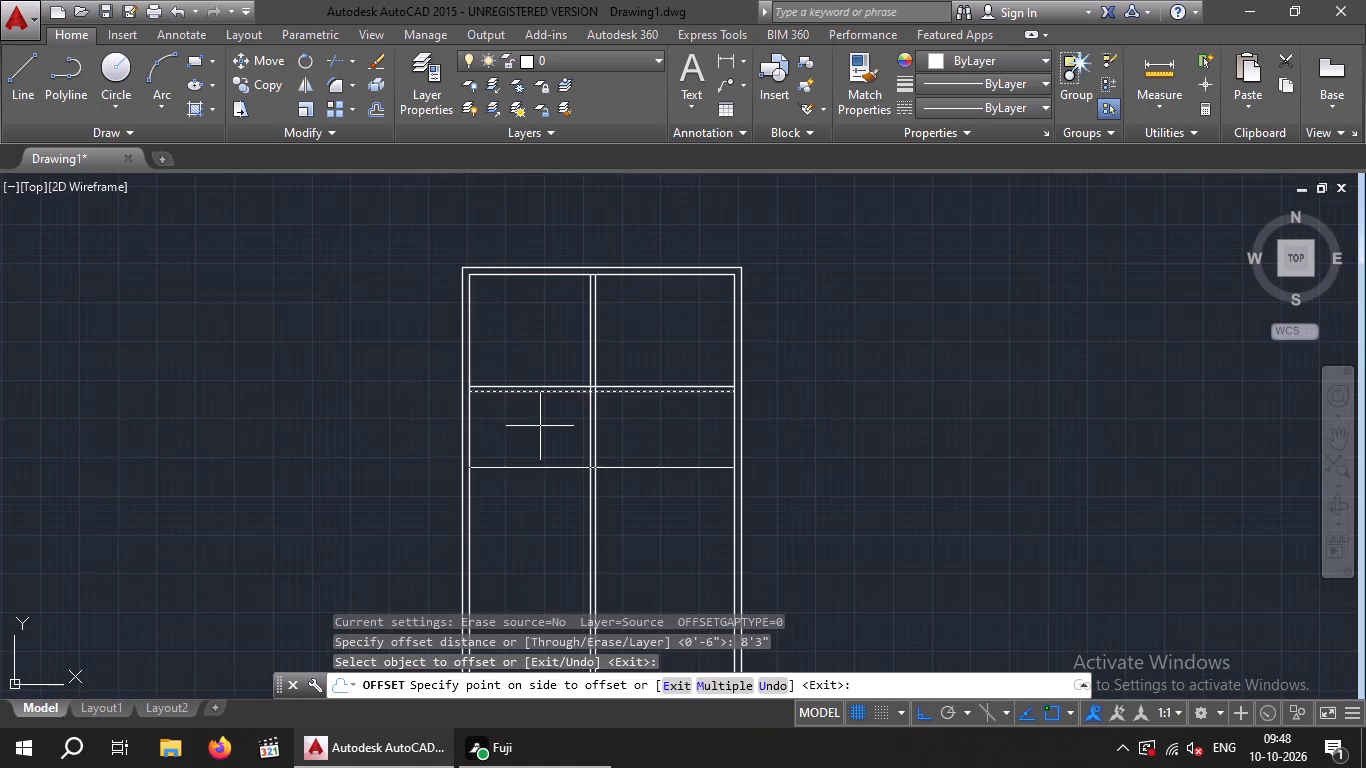
left_click(540, 425)
key("Escape")
Offset the second horizontal partition's line 6" downward to give that partition its thickness.
key("o")
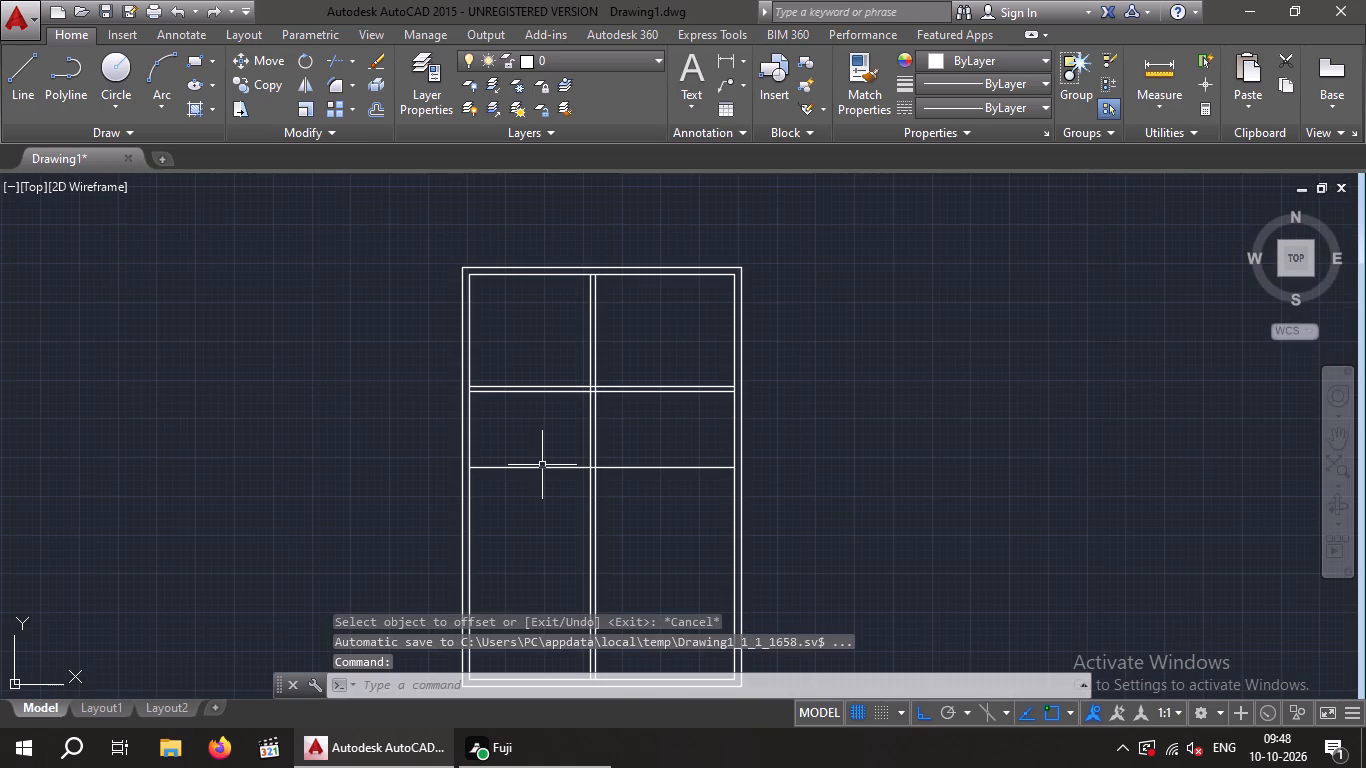
key("Return")
key("6")
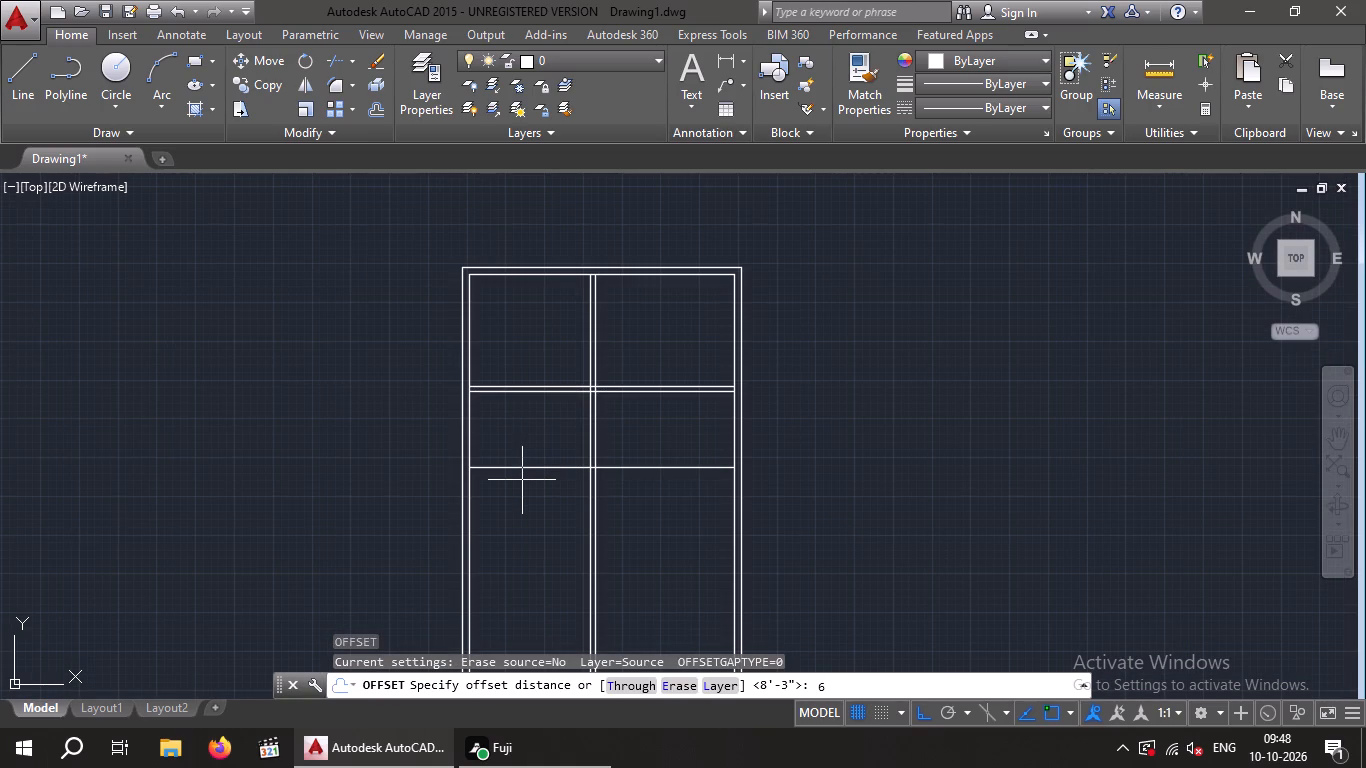
key("shift+quotedbl")
key("Return")
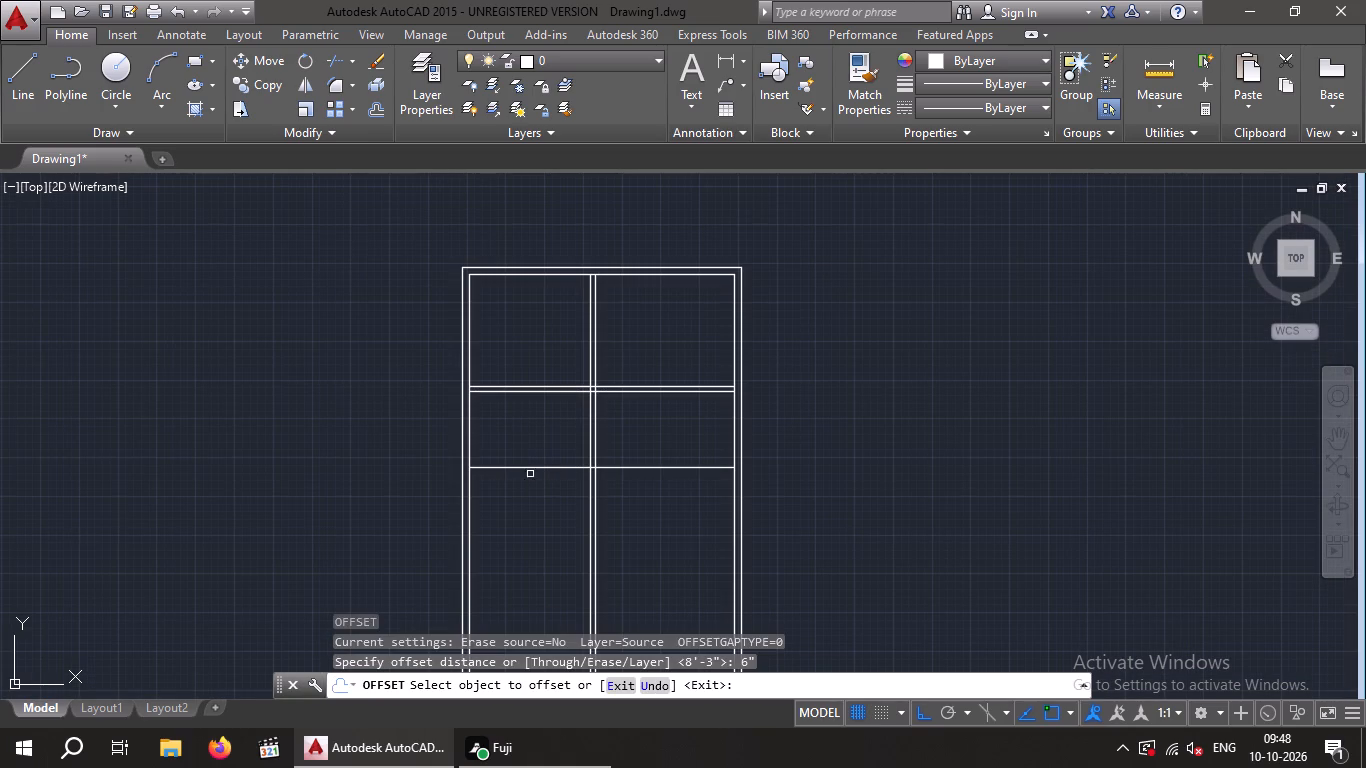
left_click(537, 469)
left_click(528, 489)
key("Escape")
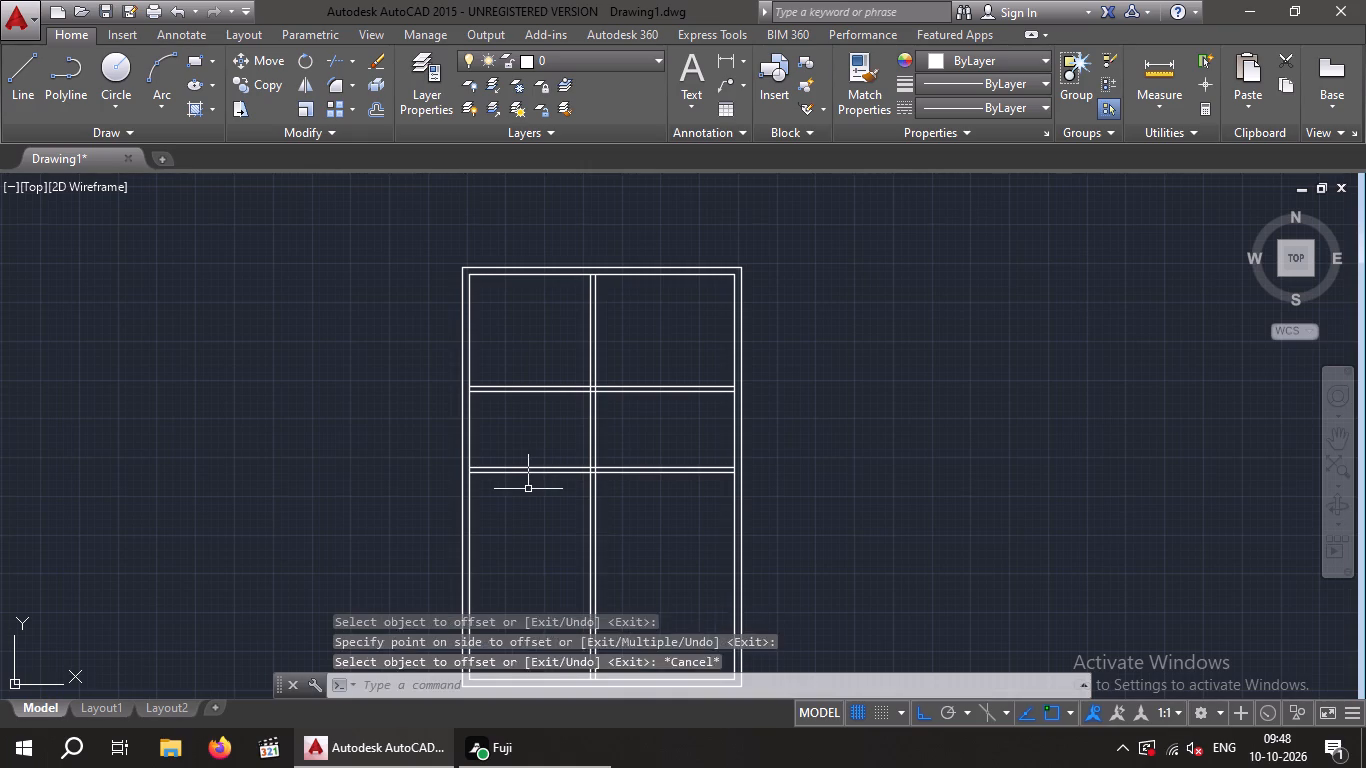
key("Escape")
key("Escape")
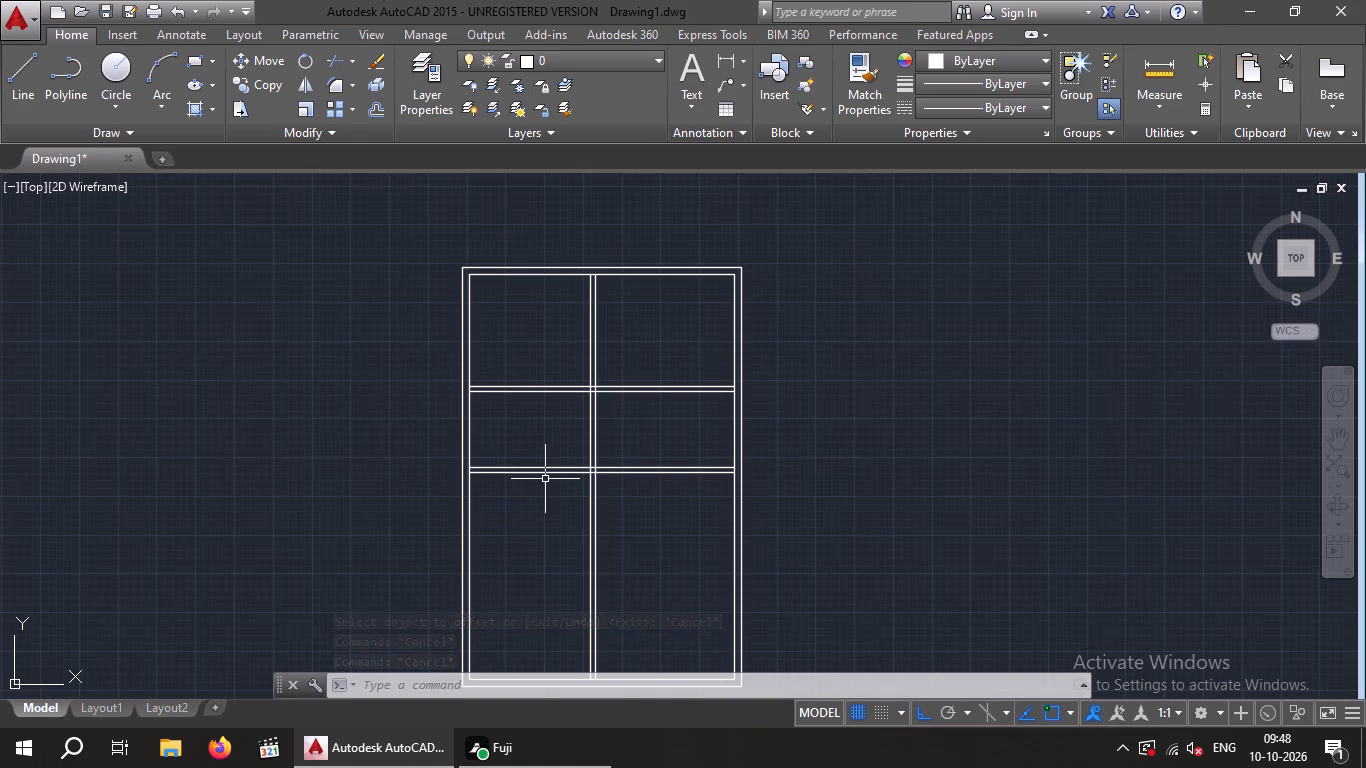
key("Escape")
key("Escape")
Offset the lower line of the second horizontal partition 11' downward to place the third horizontal partition line.
key("o")
key("Return")
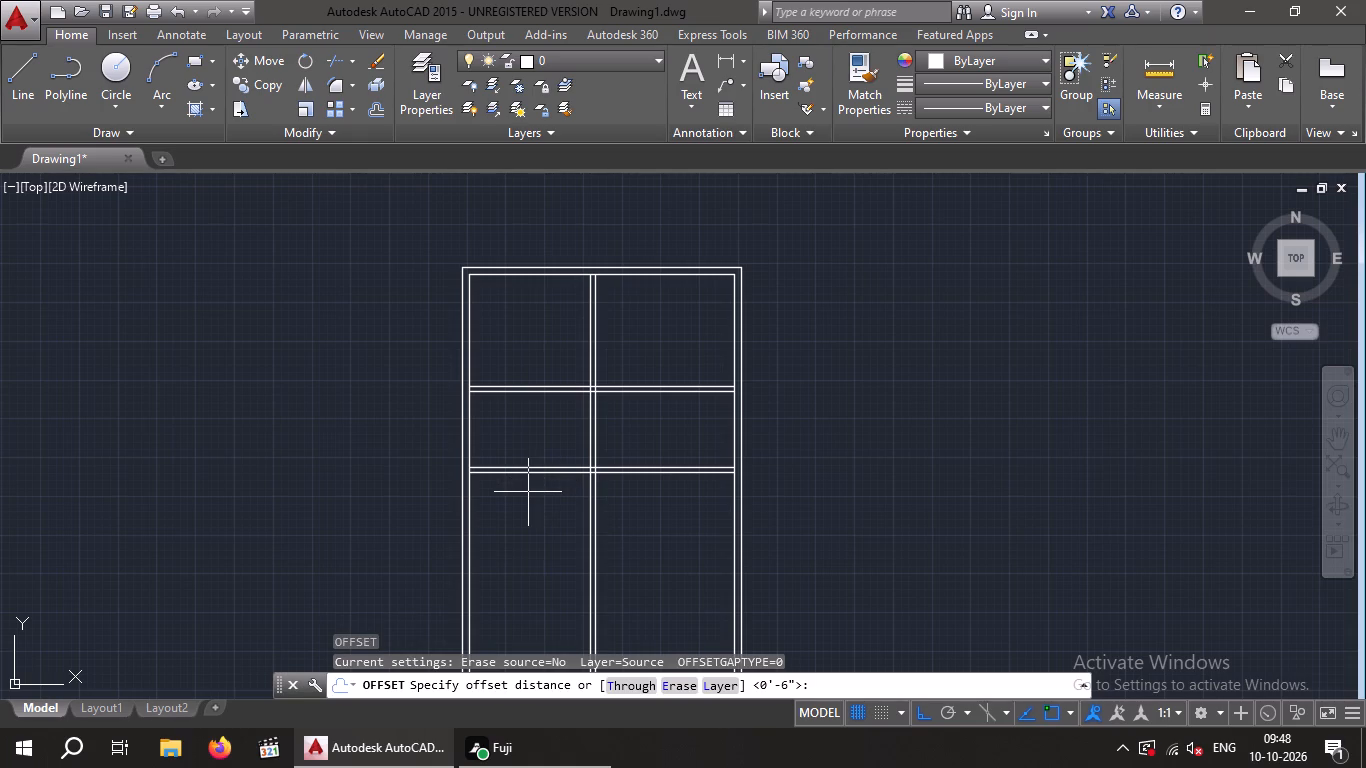
type("11'")
key("Return")
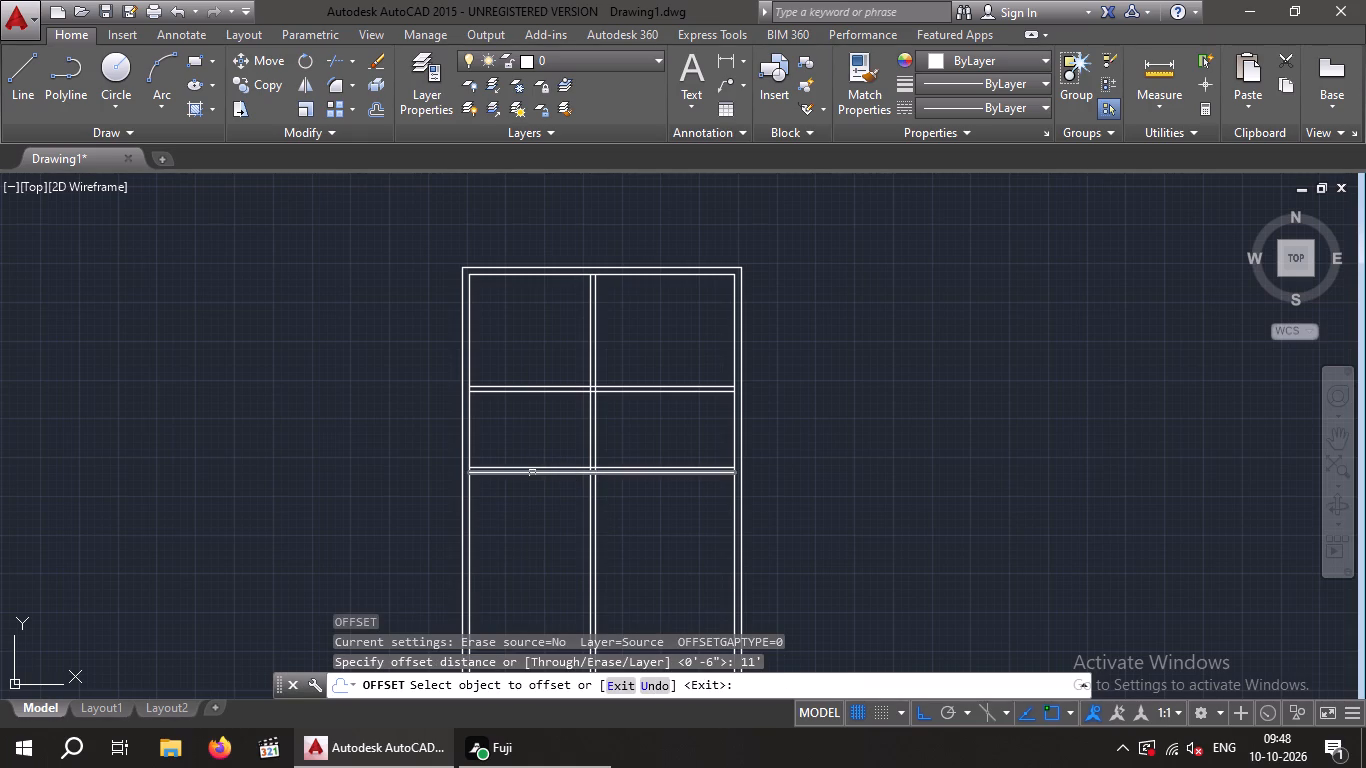
left_click(532, 473)
left_click(538, 493)
scroll(538, 494, "down", 3)
middle_click_drag(538, 494, 533, 388)
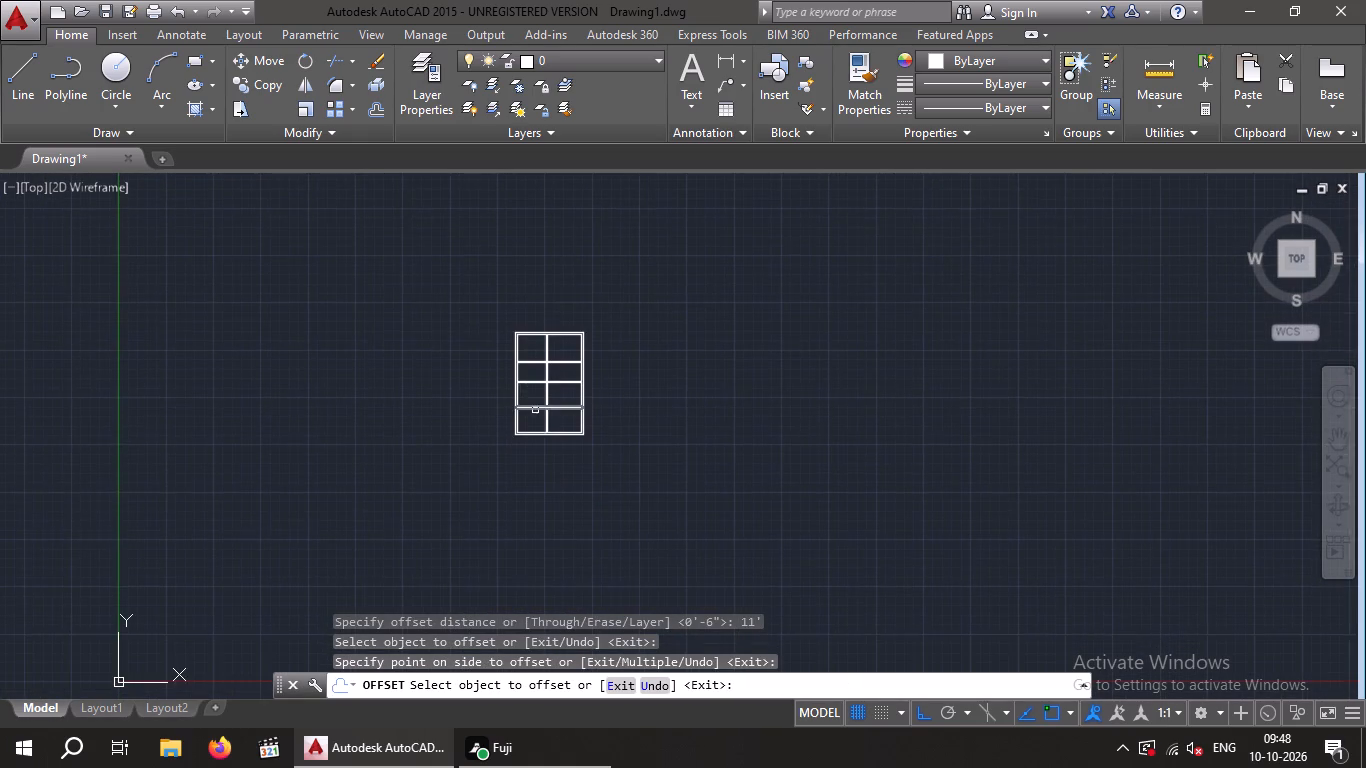
scroll(532, 412, "up", 4)
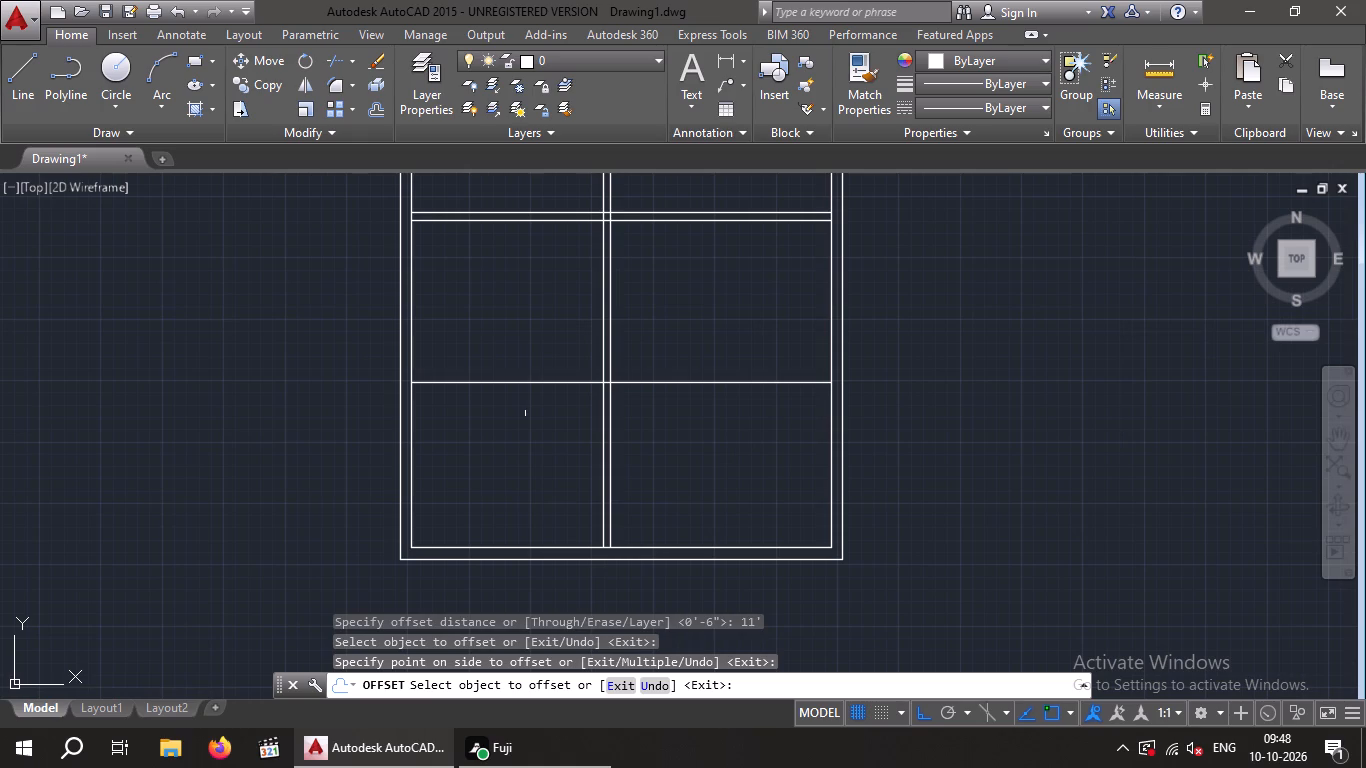
key("Escape")
Offset the third horizontal partition's line 6" downward to give that partition its thickness.
key("o")
key("Return")
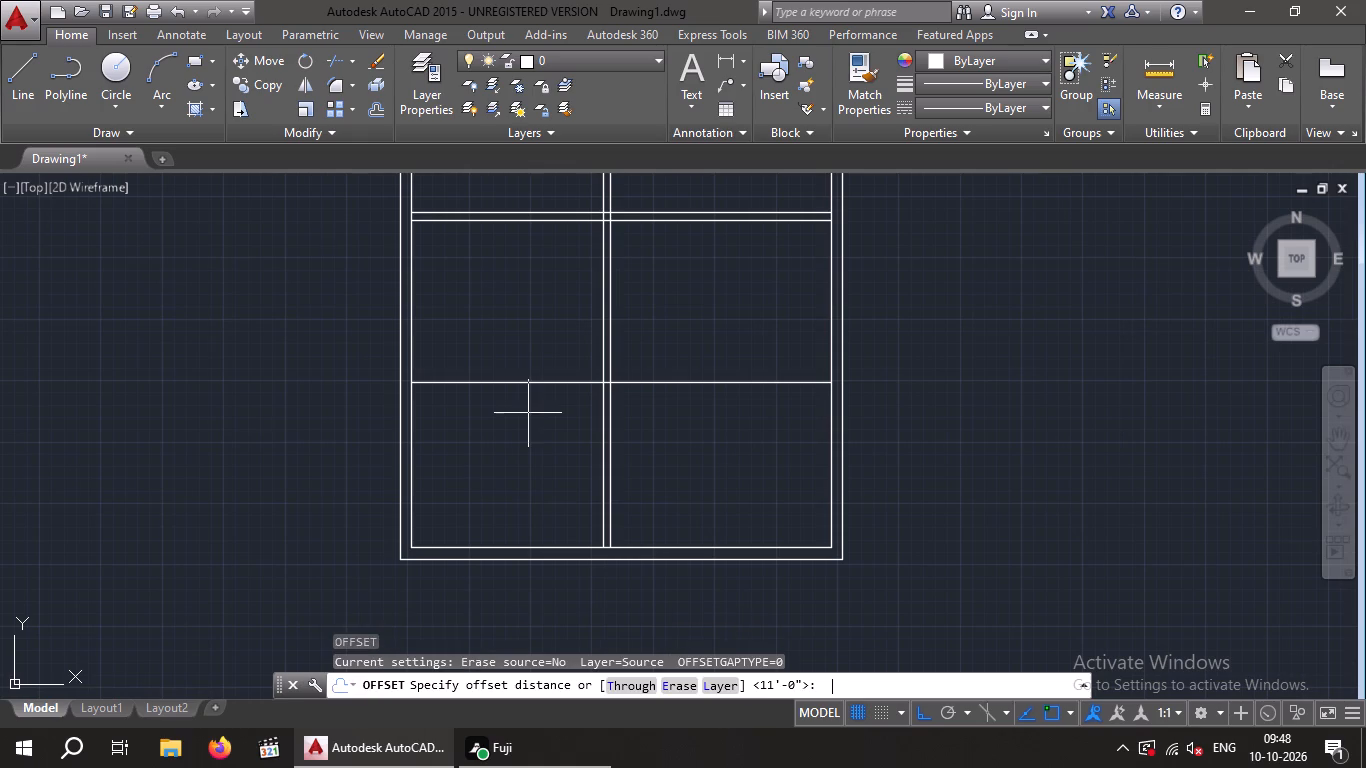
type("6\"")
key("Return")
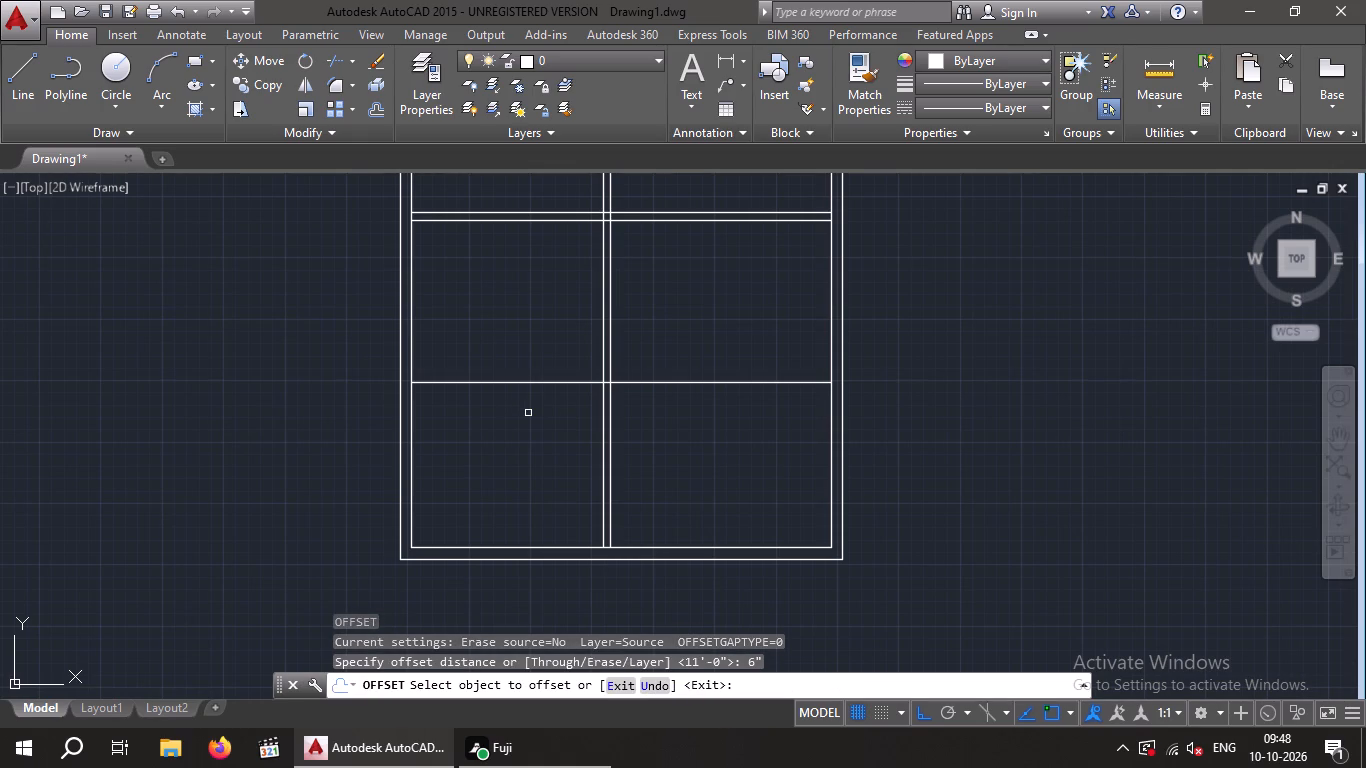
left_click_drag(526, 384, 529, 382)
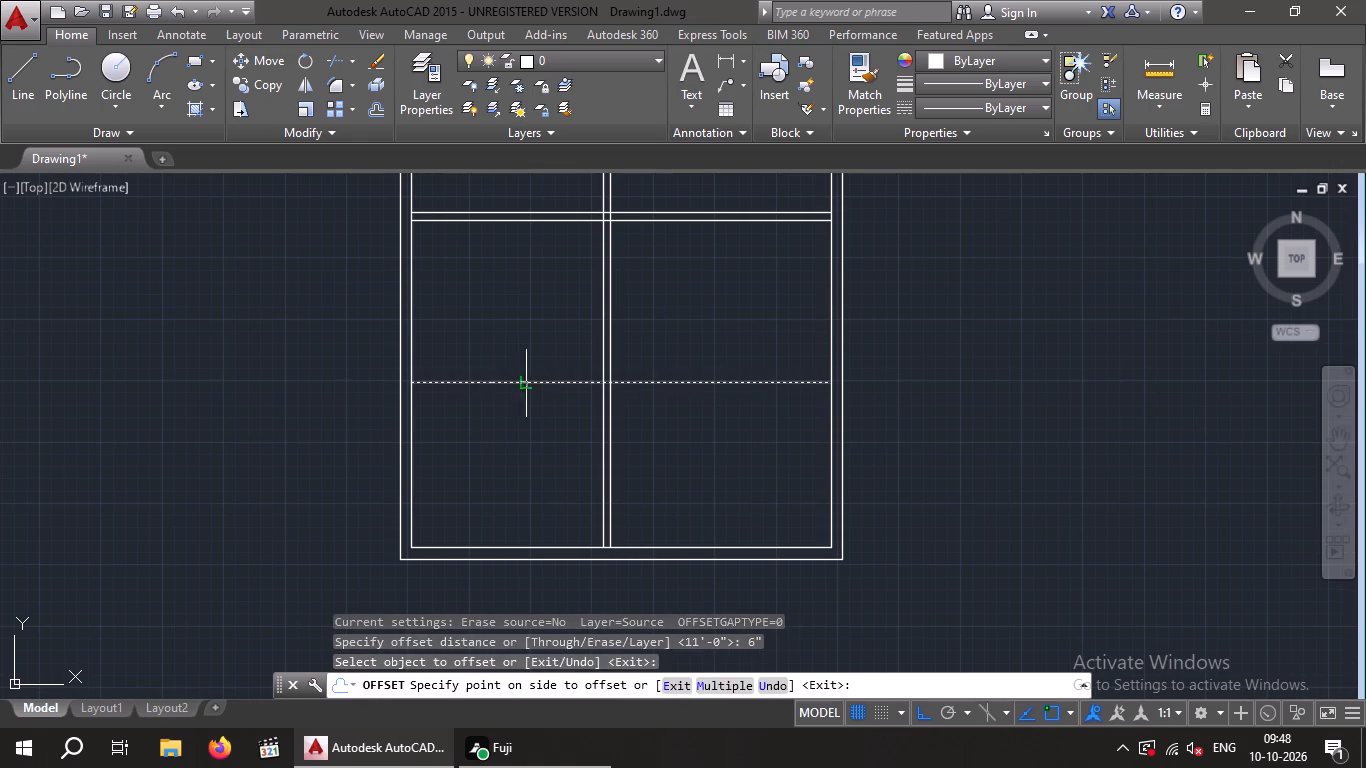
left_click_drag(529, 382, 542, 408)
left_click(545, 419)
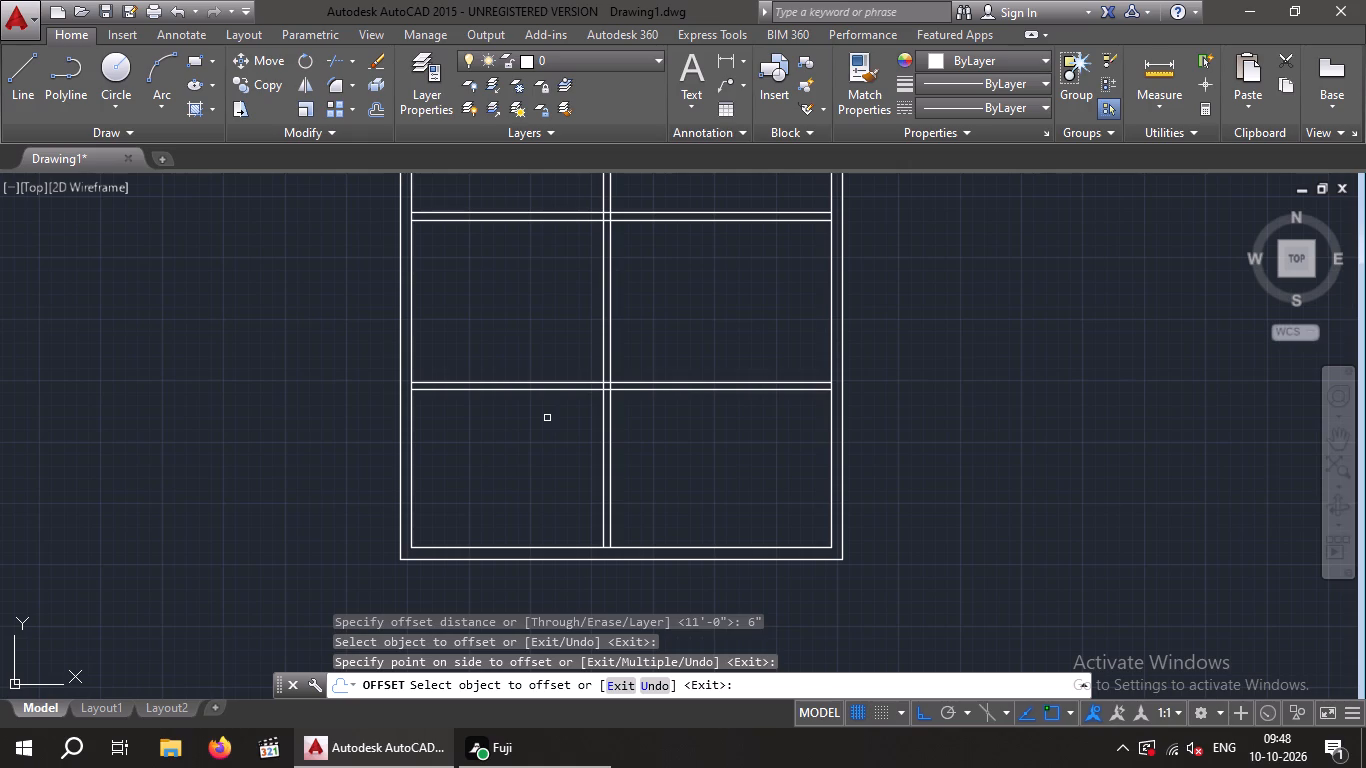
key("Escape")
key("Escape")
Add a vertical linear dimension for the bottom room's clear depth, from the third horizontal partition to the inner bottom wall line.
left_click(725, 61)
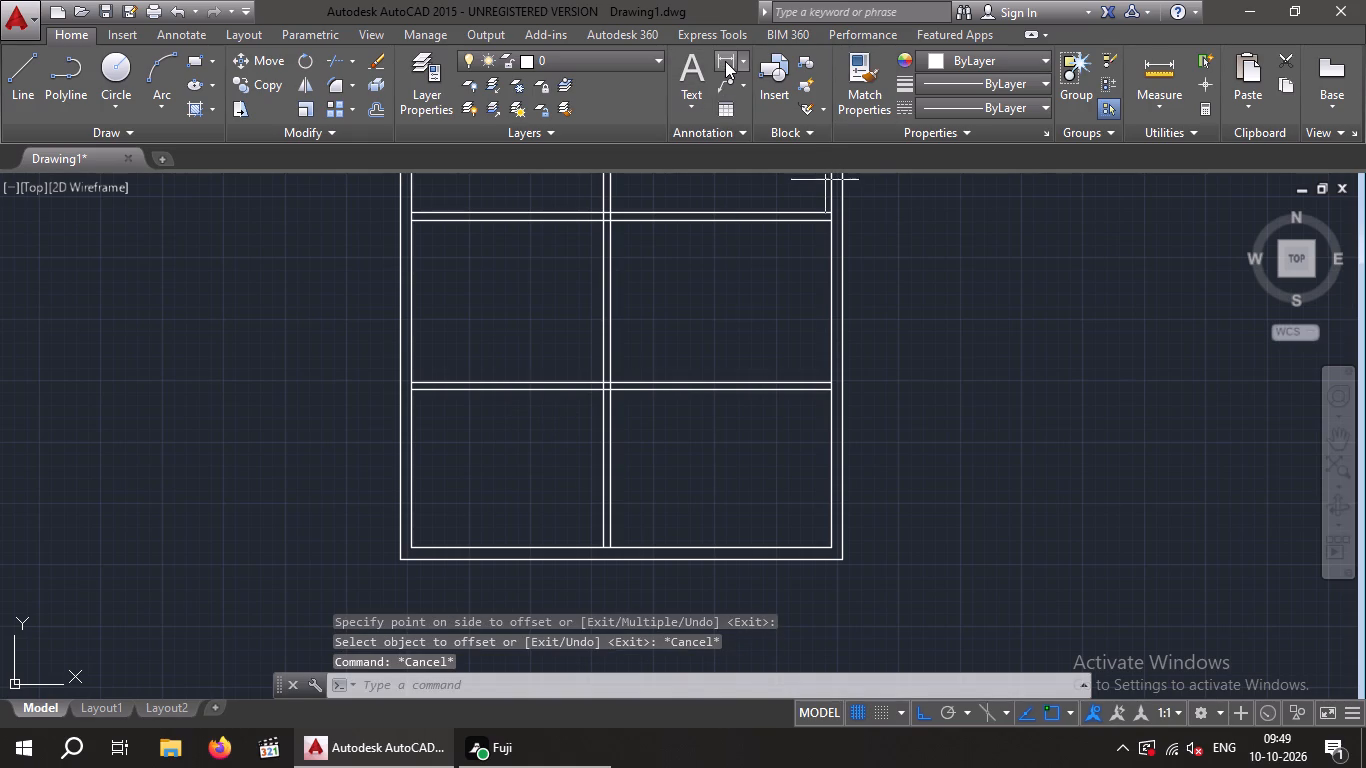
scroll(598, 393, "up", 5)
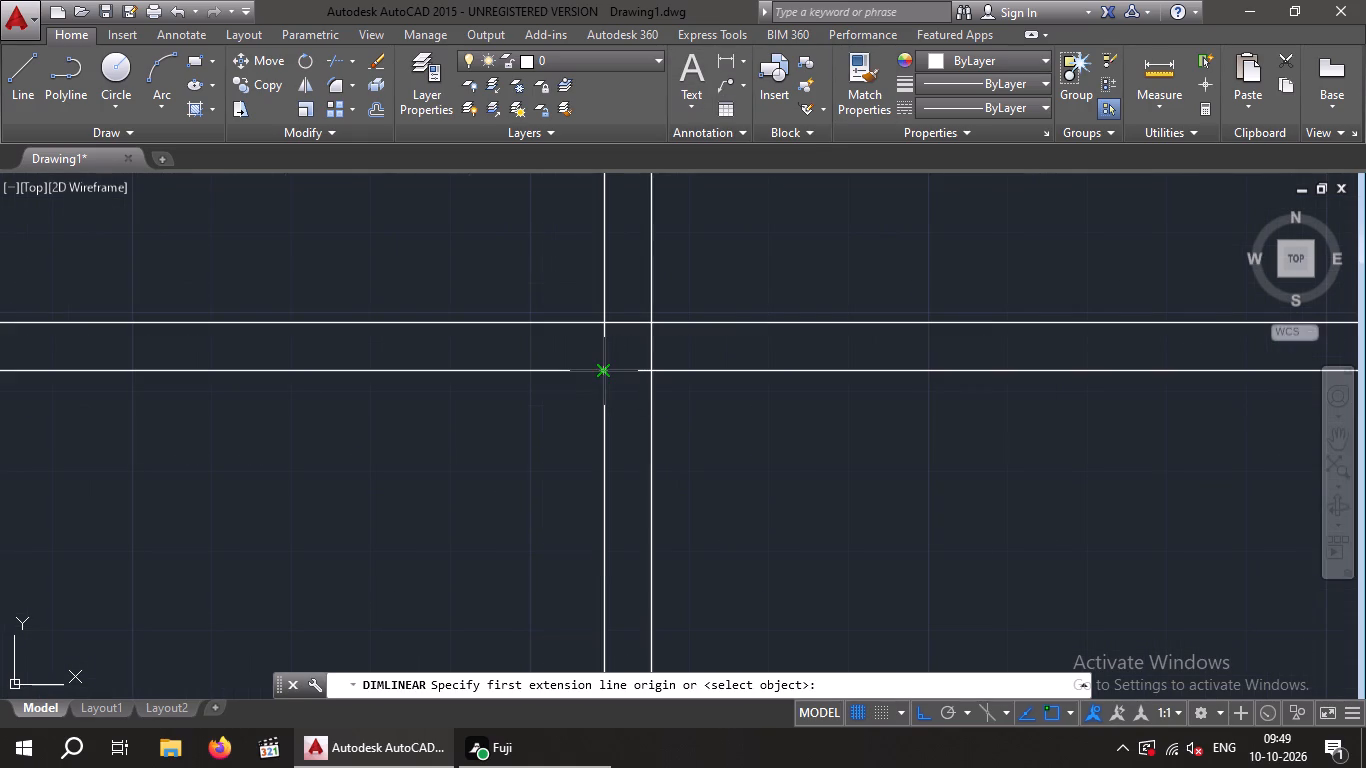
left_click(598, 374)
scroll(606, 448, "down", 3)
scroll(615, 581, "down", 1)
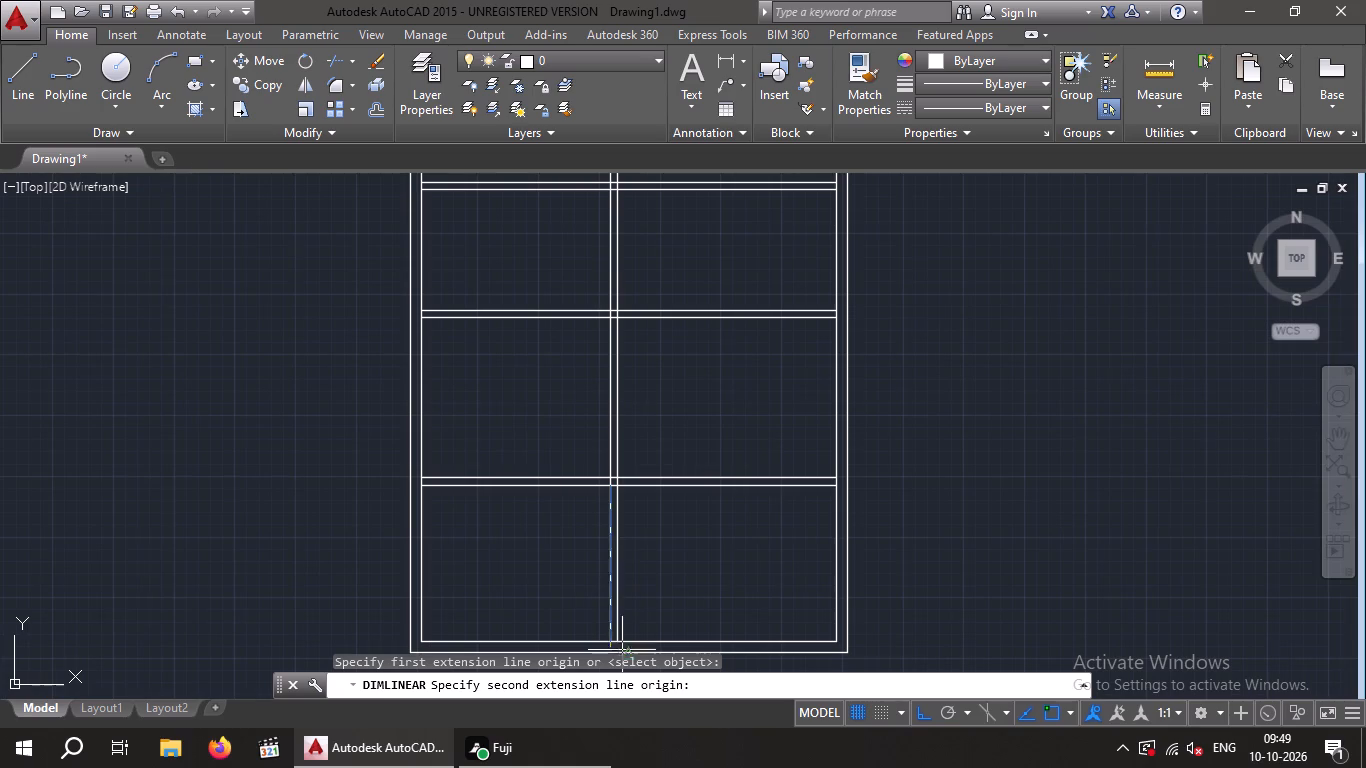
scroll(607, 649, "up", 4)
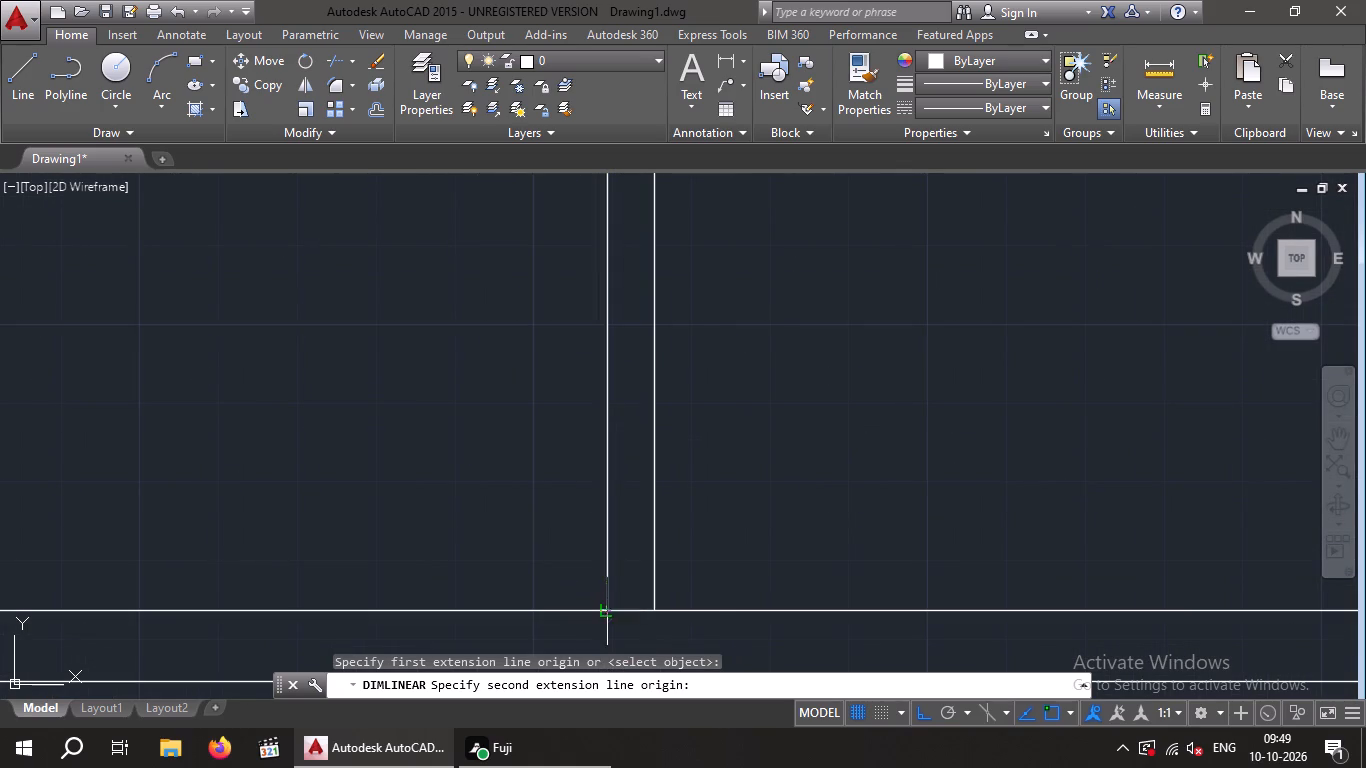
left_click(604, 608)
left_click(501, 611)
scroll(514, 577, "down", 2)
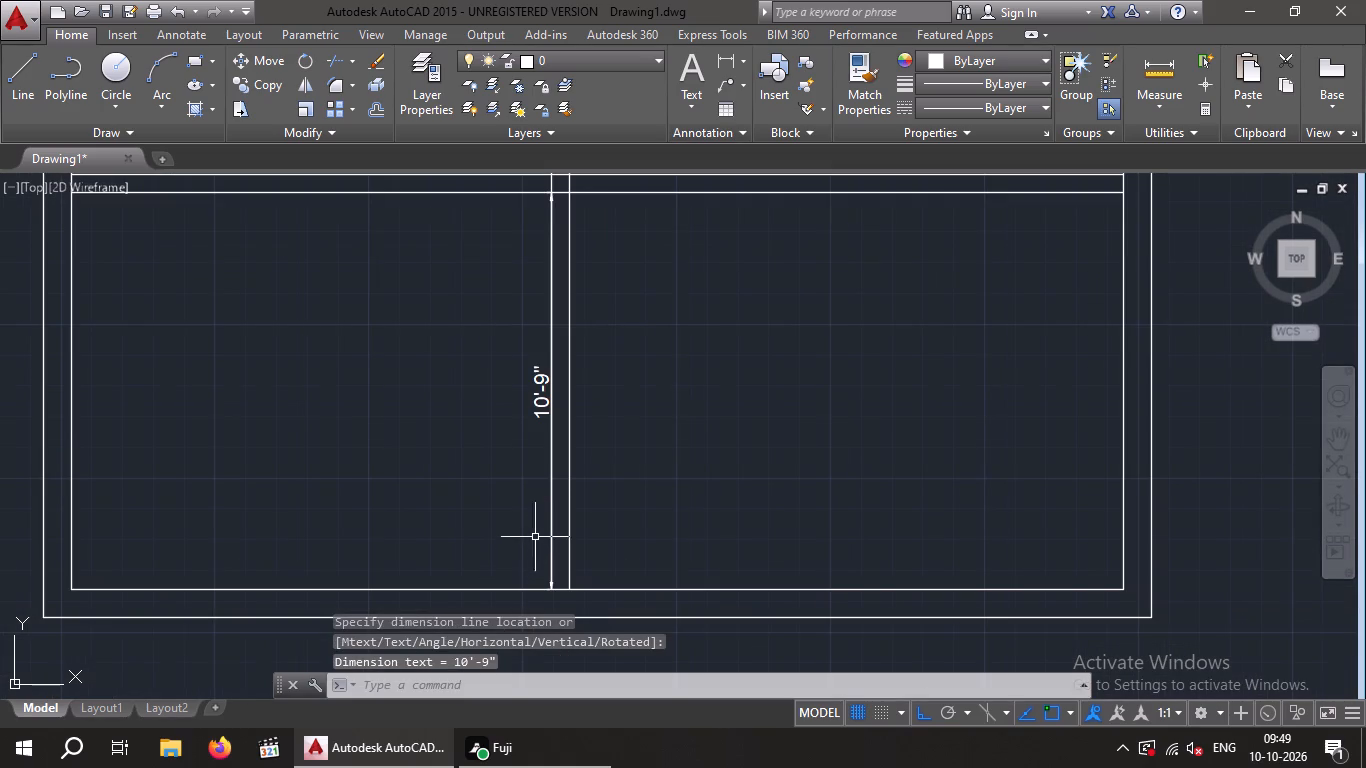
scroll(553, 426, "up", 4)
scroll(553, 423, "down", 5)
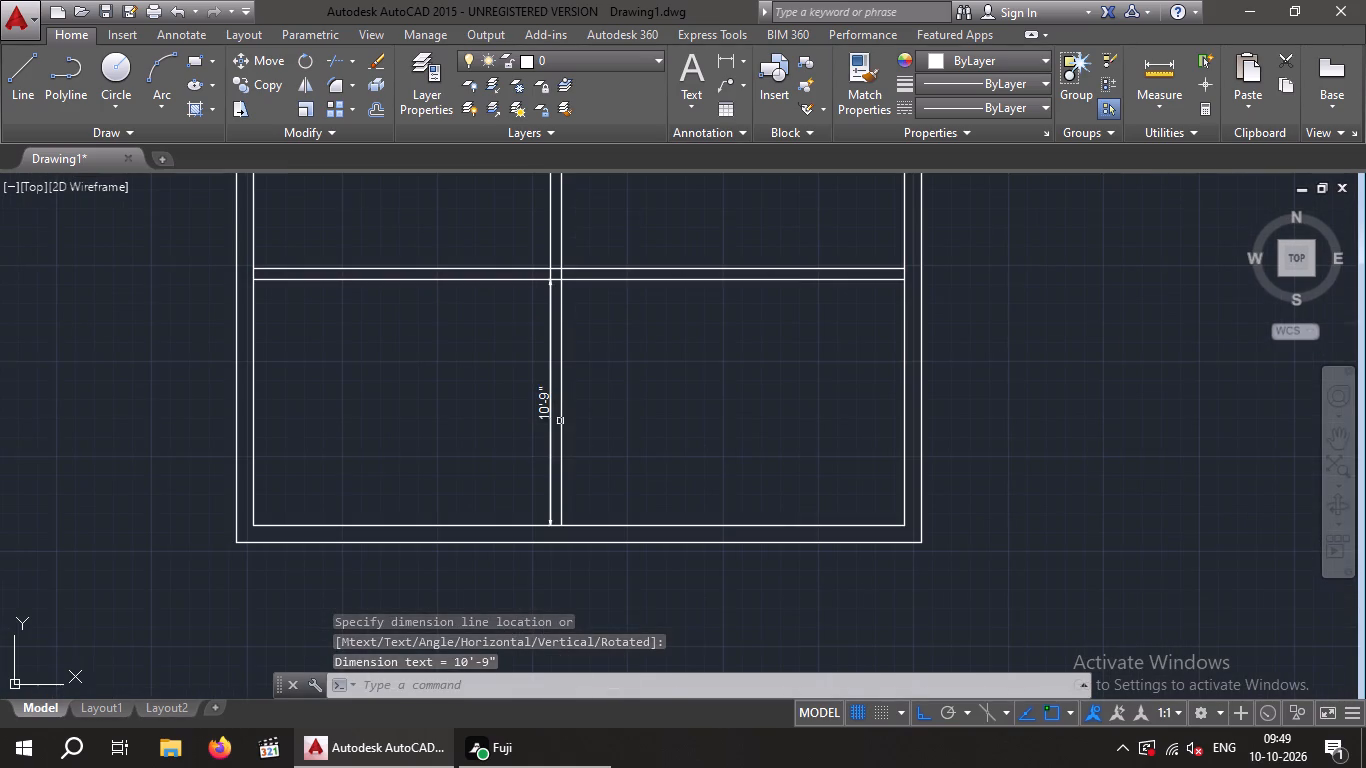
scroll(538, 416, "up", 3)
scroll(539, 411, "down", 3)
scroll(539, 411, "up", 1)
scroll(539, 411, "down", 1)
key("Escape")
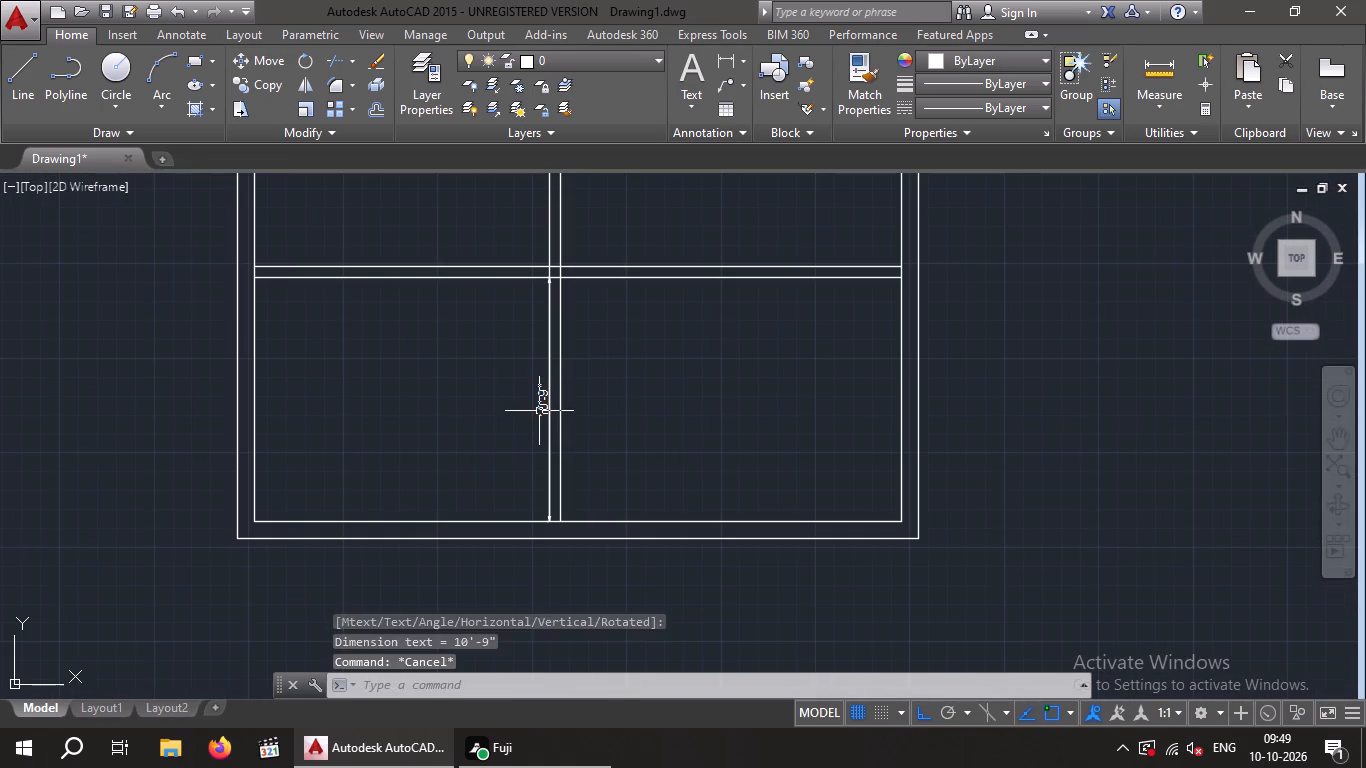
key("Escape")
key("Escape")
Check the clear depth between the second and third horizontal partitions with a linear dimension preview beside the vertical partition.
middle_click_drag(544, 367, 501, 585)
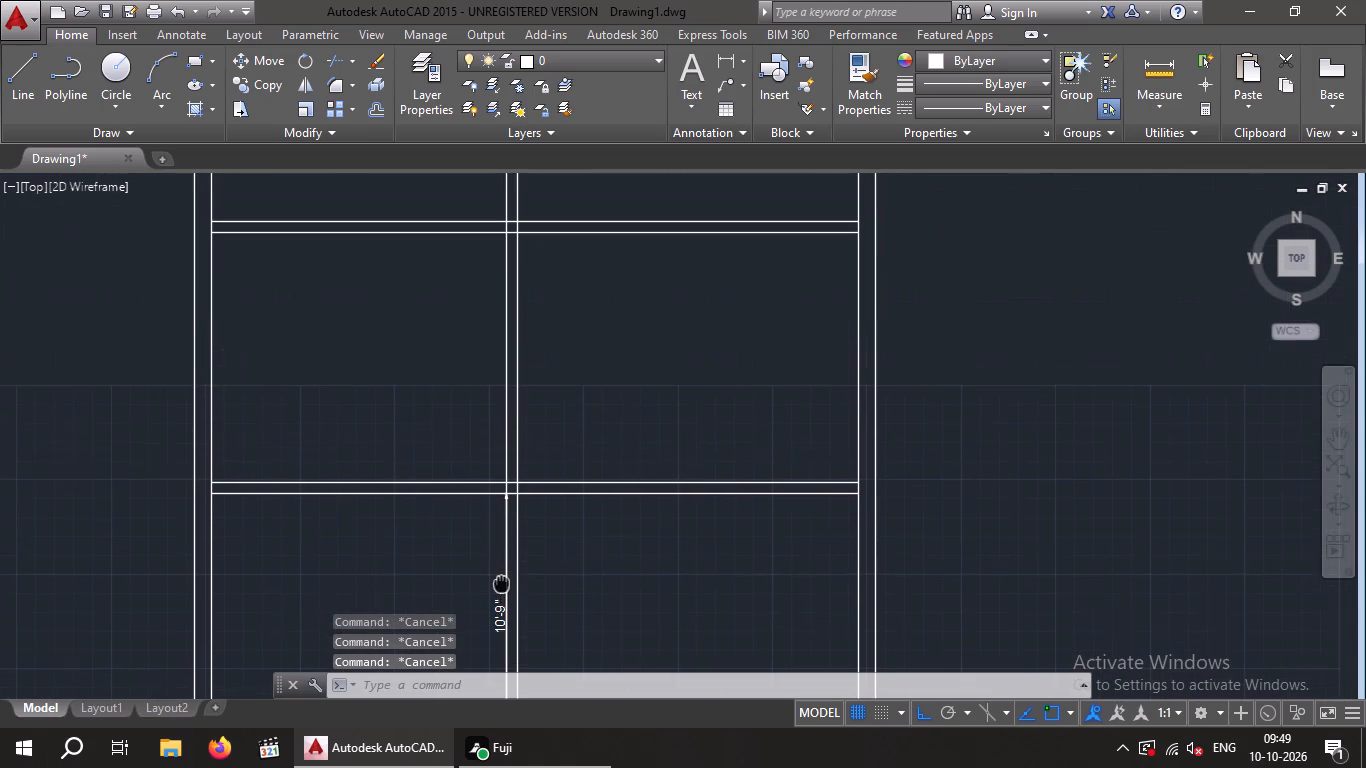
middle_click_drag(501, 585, 501, 586)
left_click(725, 57)
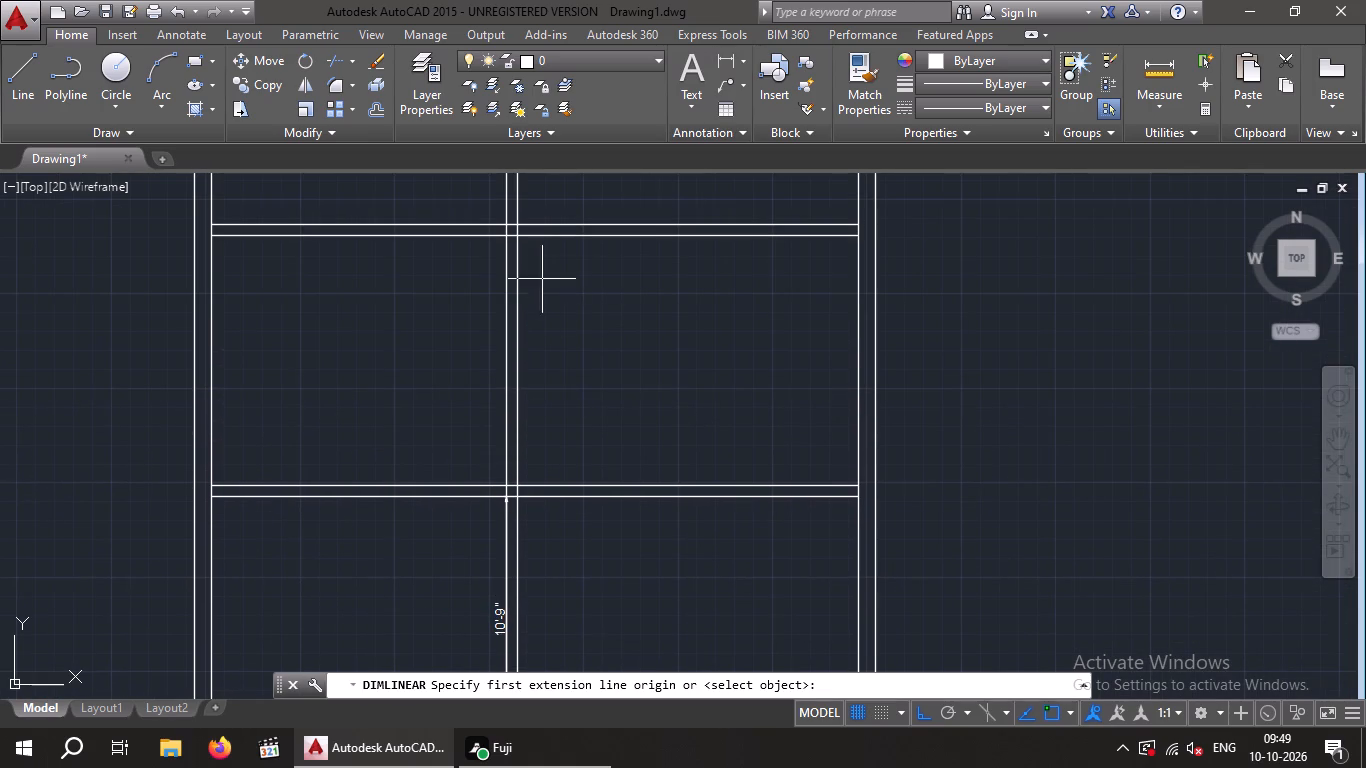
scroll(511, 247, "up", 3)
left_click(480, 208)
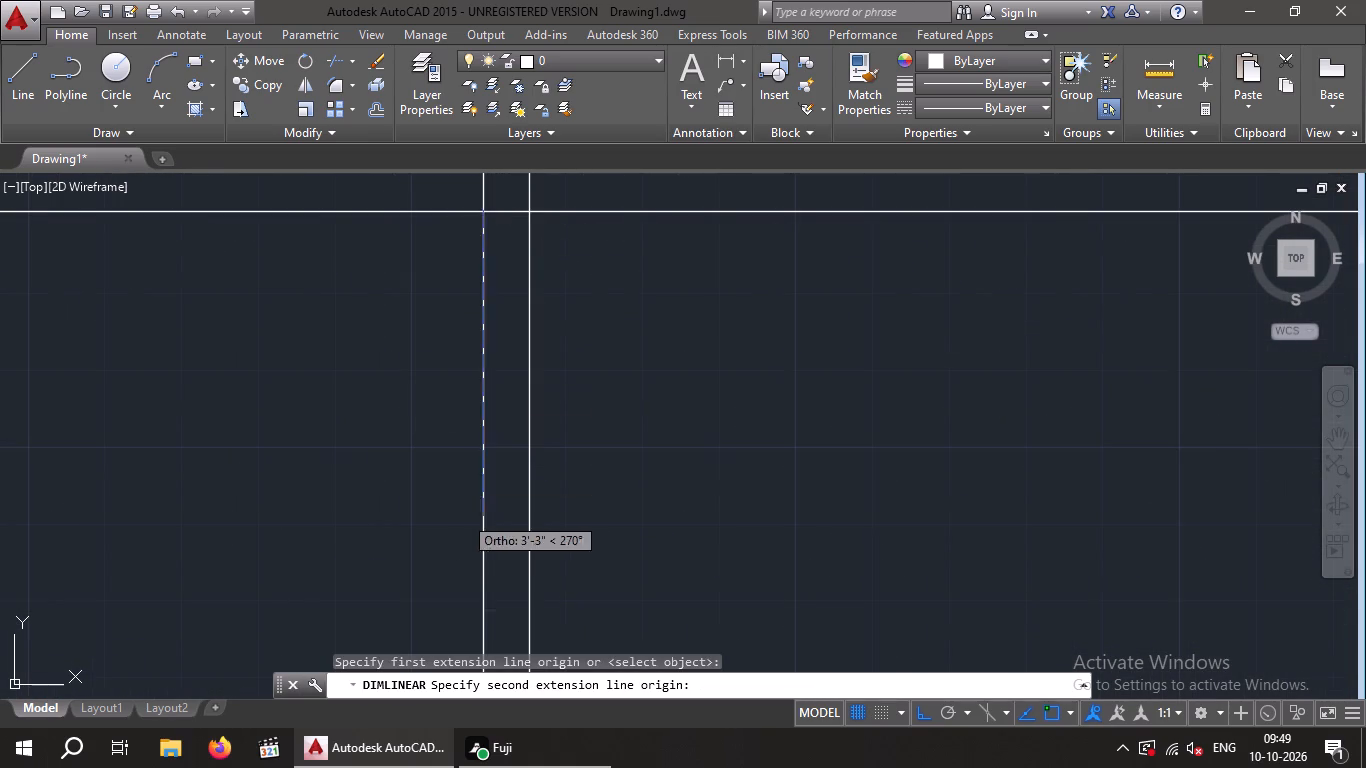
scroll(451, 558, "down", 2)
middle_click_drag(462, 572, 458, 378)
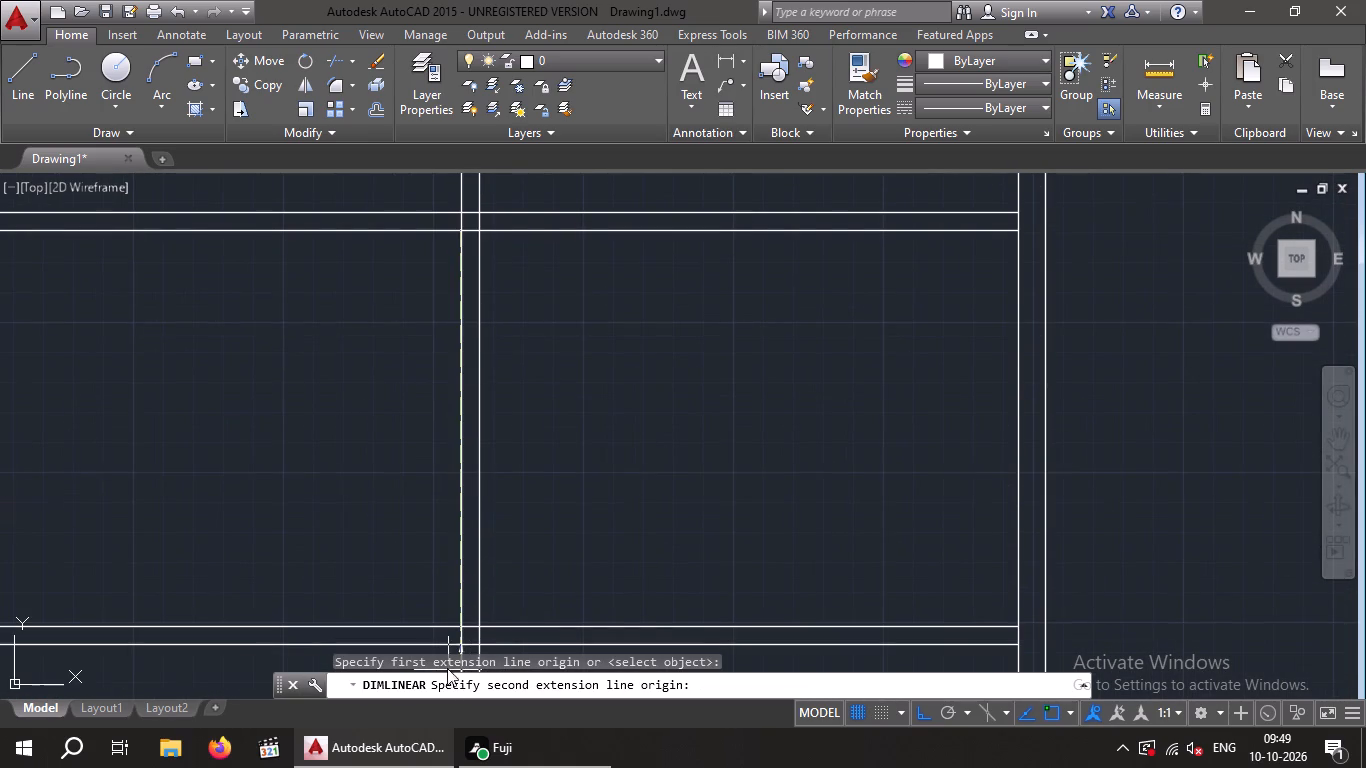
left_click_drag(463, 620, 440, 621)
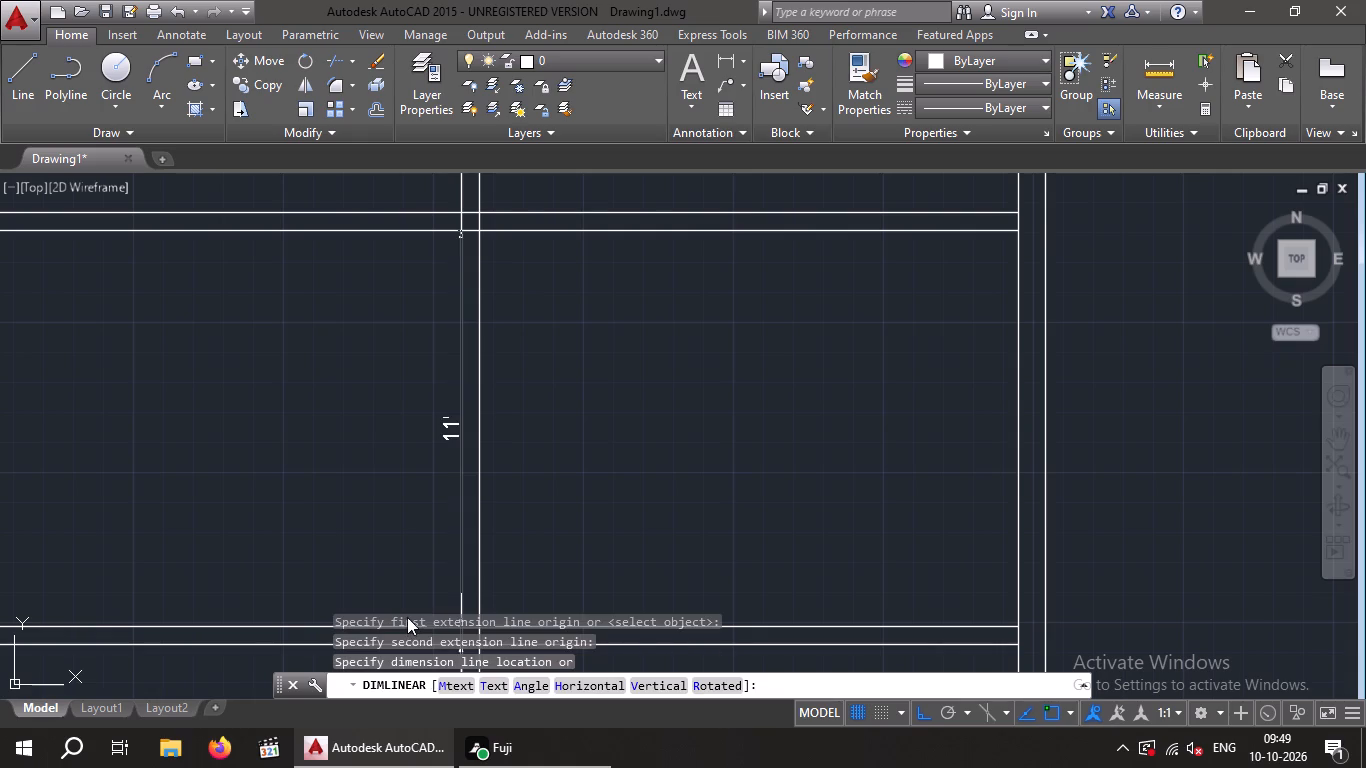
key("Escape")
Check the clear depth between the first and second horizontal partitions with a linear dimension preview beside the vertical partition.
scroll(533, 561, "down", 4)
scroll(484, 594, "up", 3)
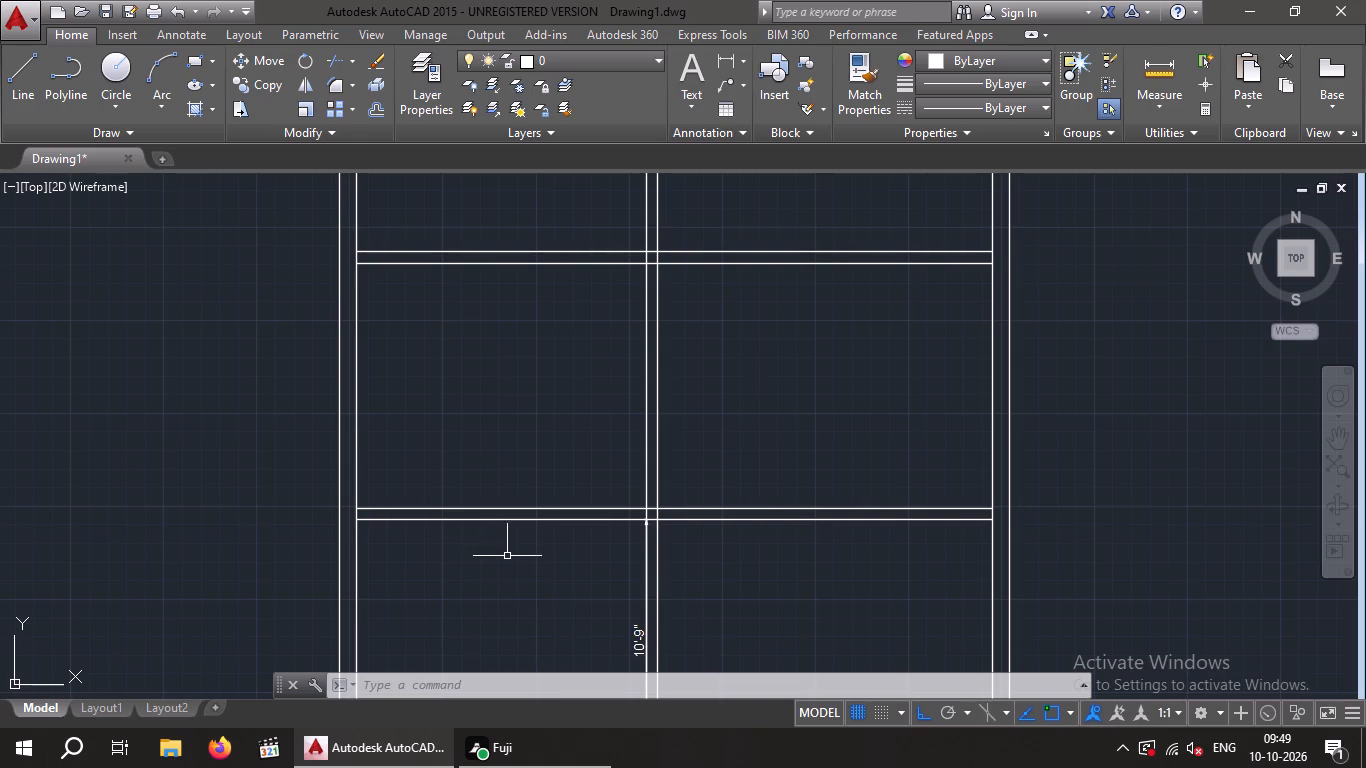
scroll(580, 439, "down", 4)
scroll(598, 342, "down", 1)
scroll(598, 342, "up", 1)
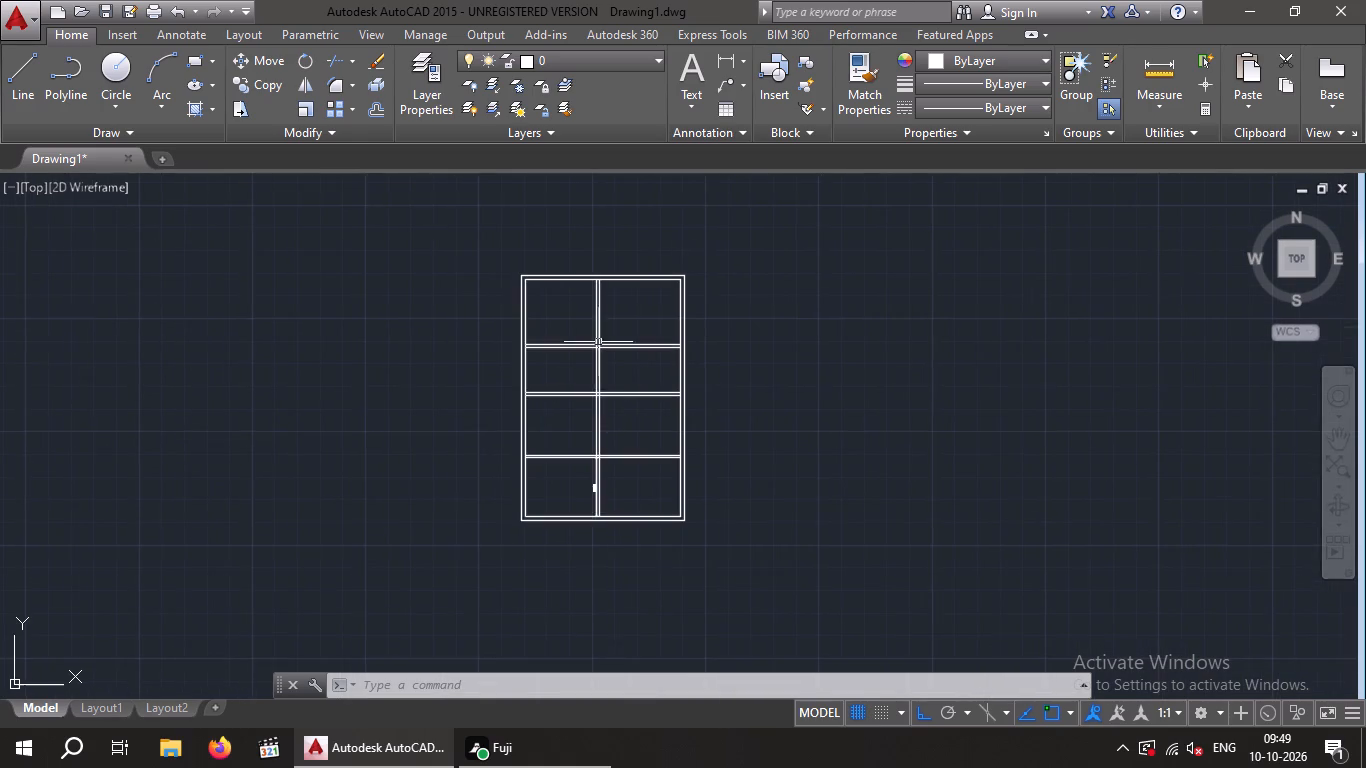
scroll(598, 342, "up", 3)
left_click(724, 66)
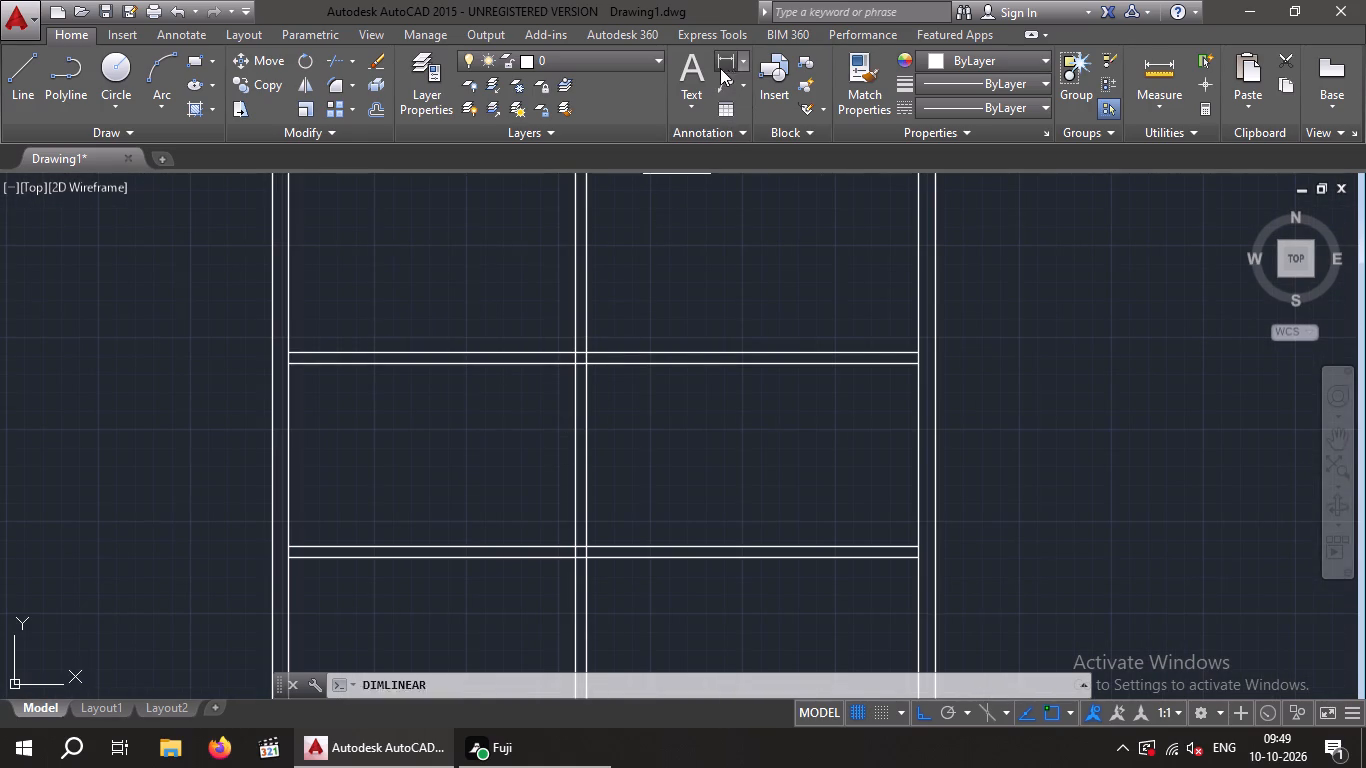
scroll(570, 362, "up", 3)
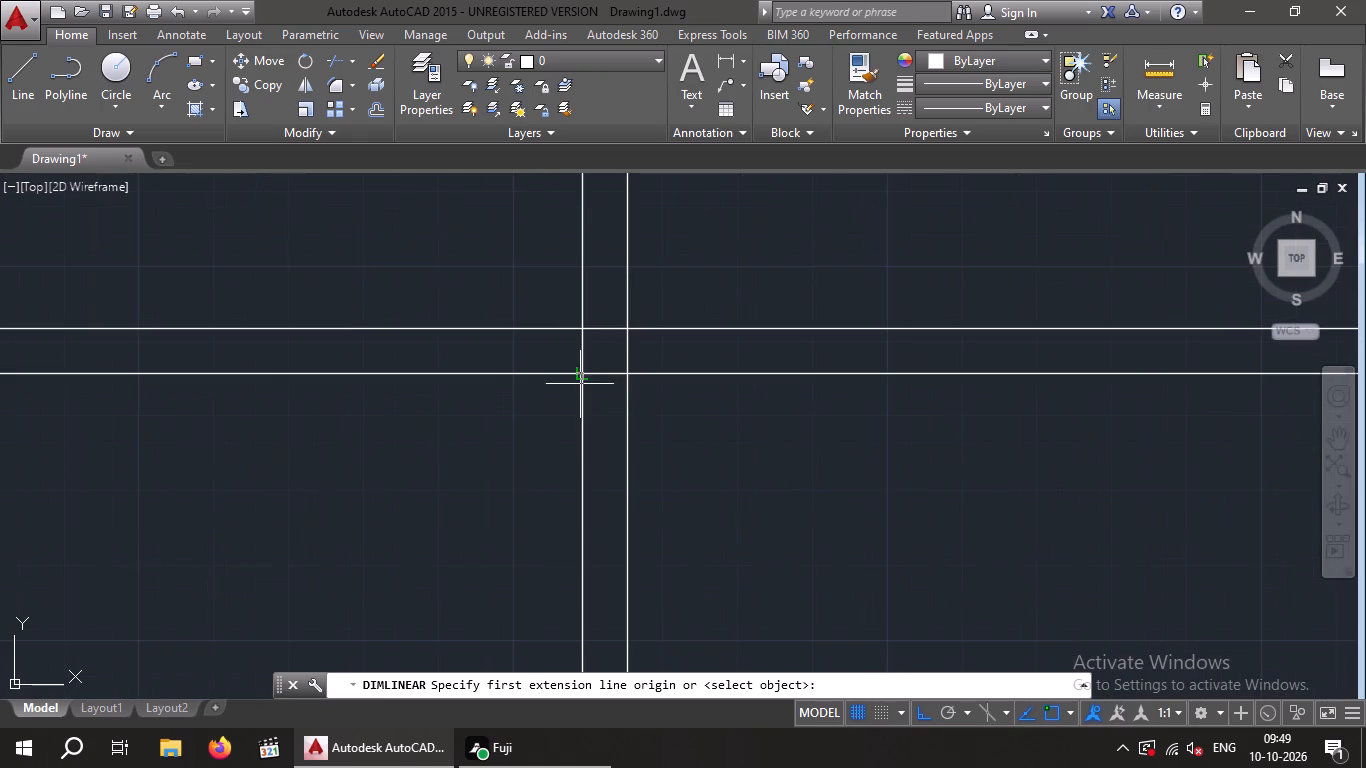
left_click(583, 373)
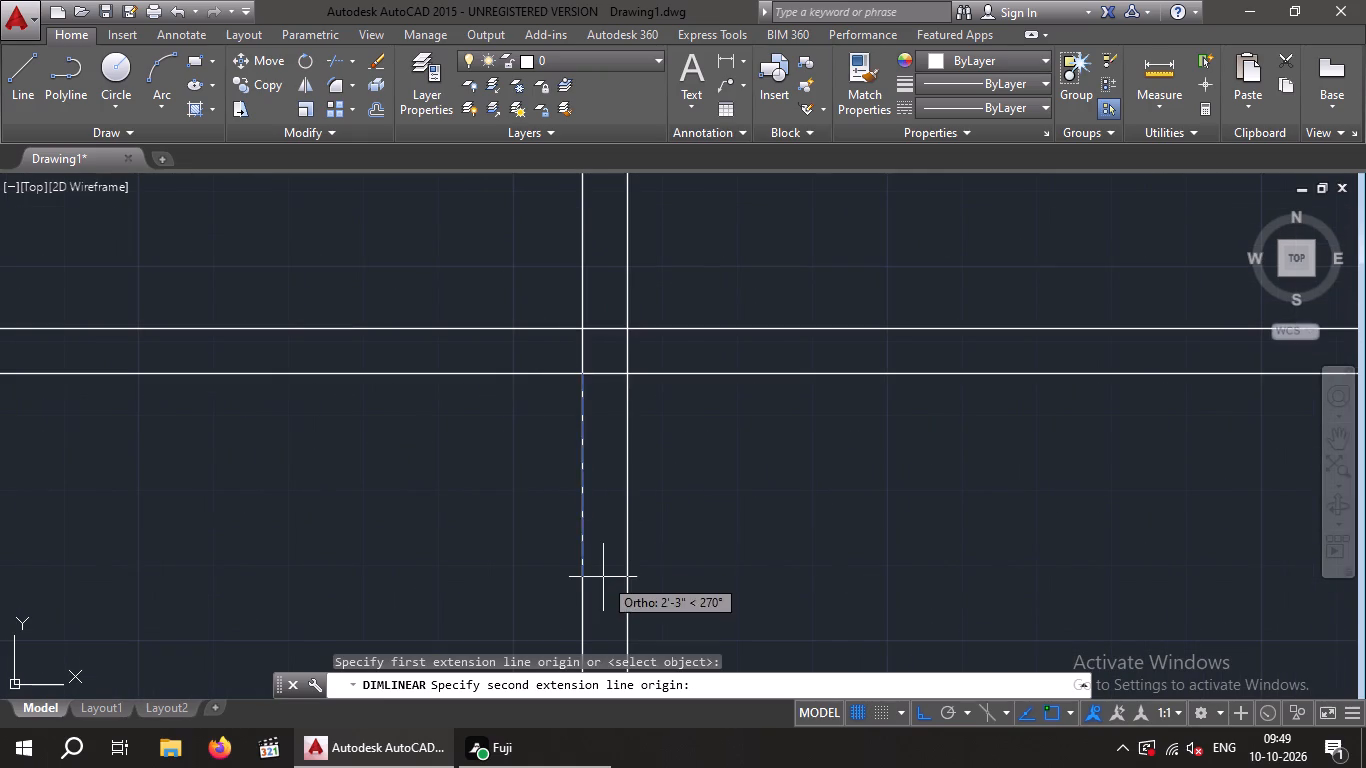
scroll(603, 574, "down", 2)
middle_click_drag(591, 521, 581, 317)
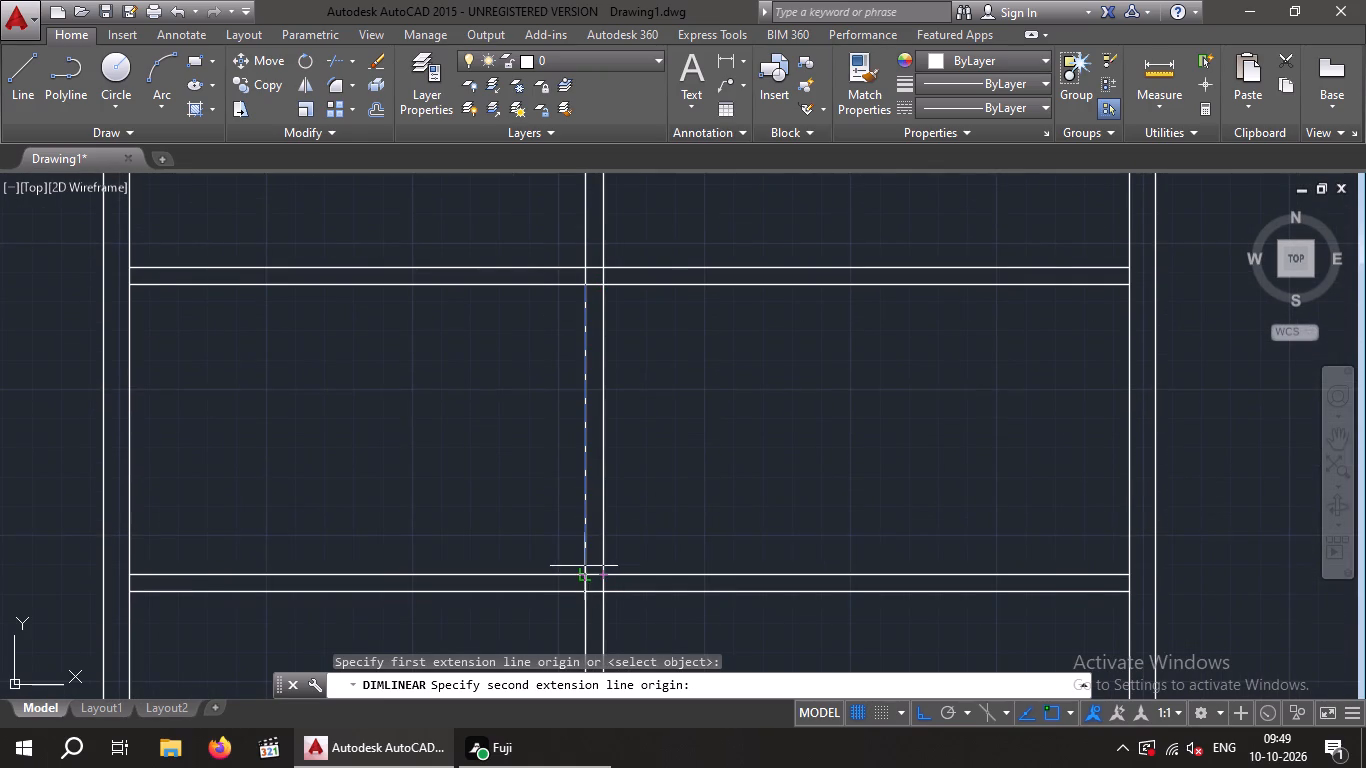
left_click(587, 567)
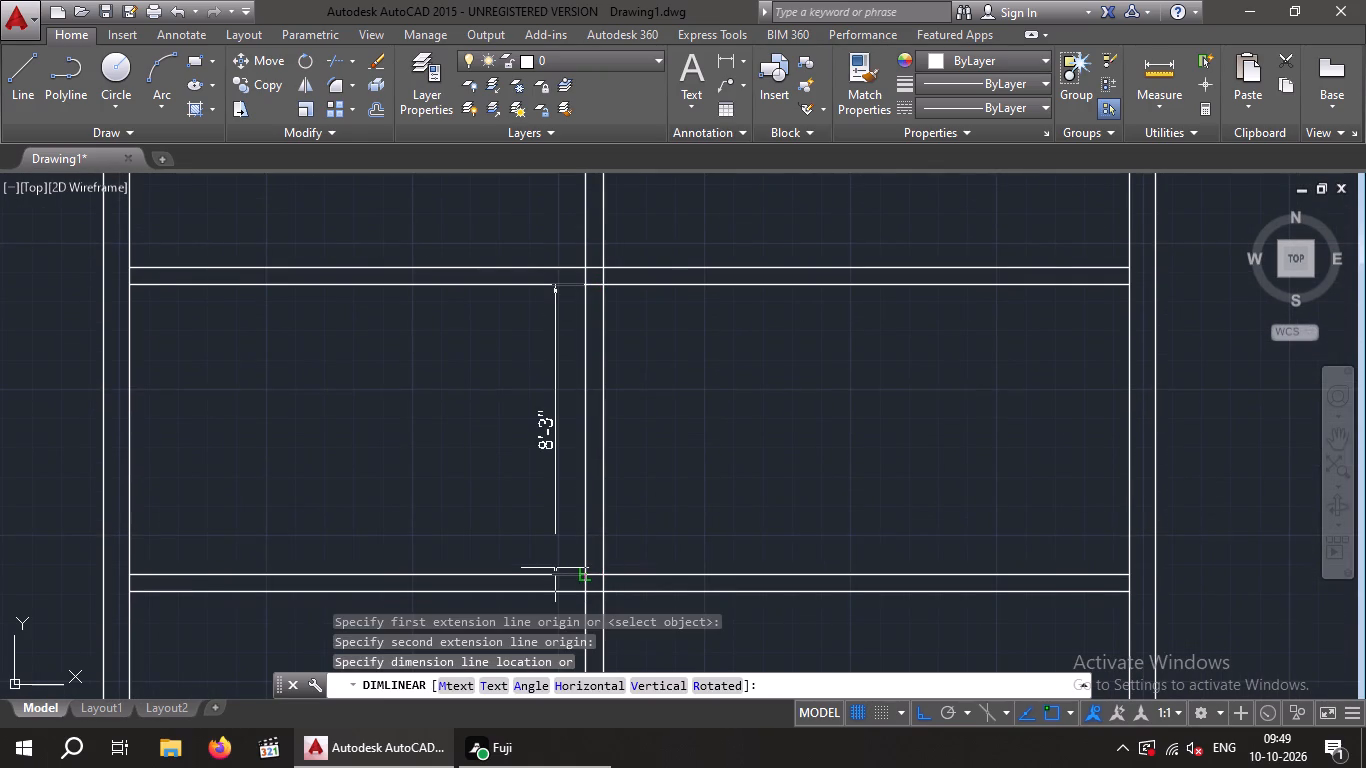
key("Escape")
key("Escape")
Check the top room's depth from the inner top wall line to the first horizontal partition with a linear dimension preview.
scroll(559, 510, "down", 1)
scroll(559, 510, "up", 1)
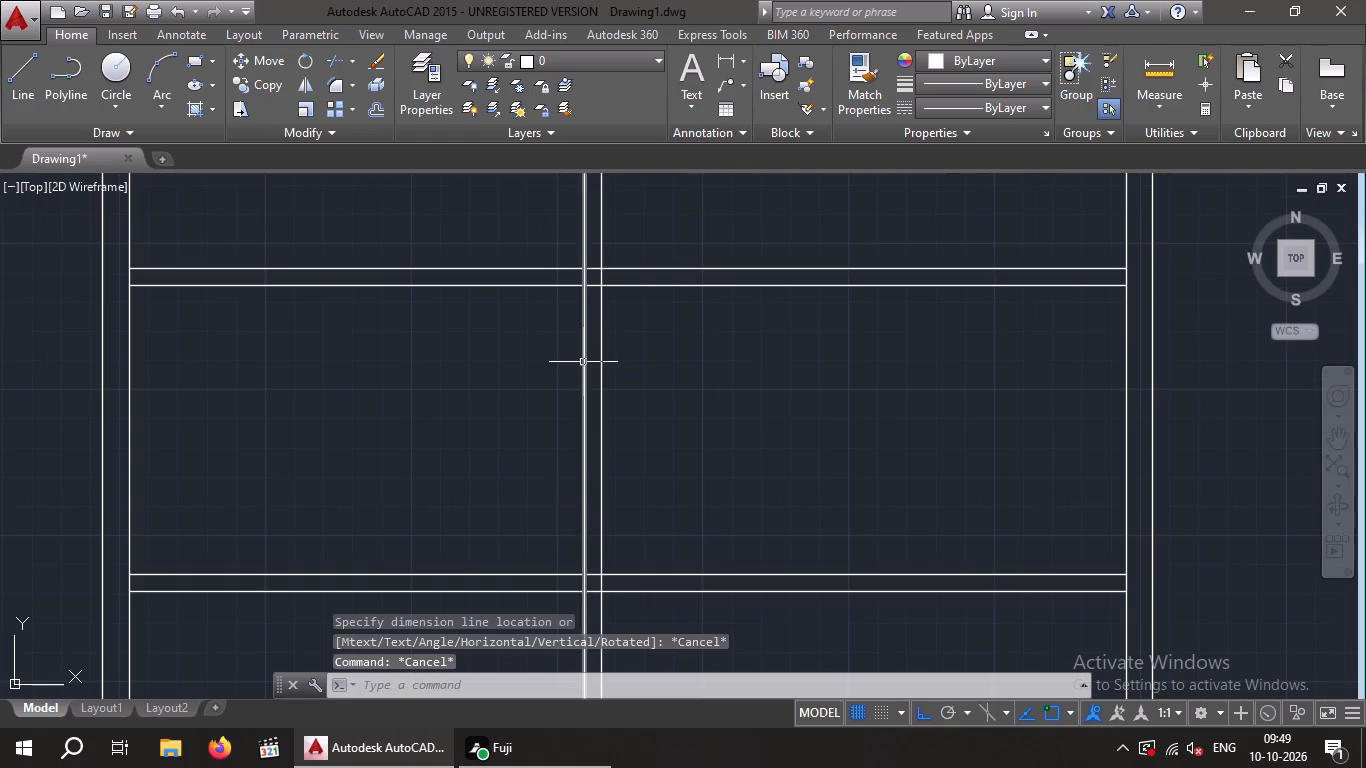
scroll(583, 361, "down", 1)
middle_click_drag(570, 395, 480, 767)
middle_click_drag(511, 617, 544, 455)
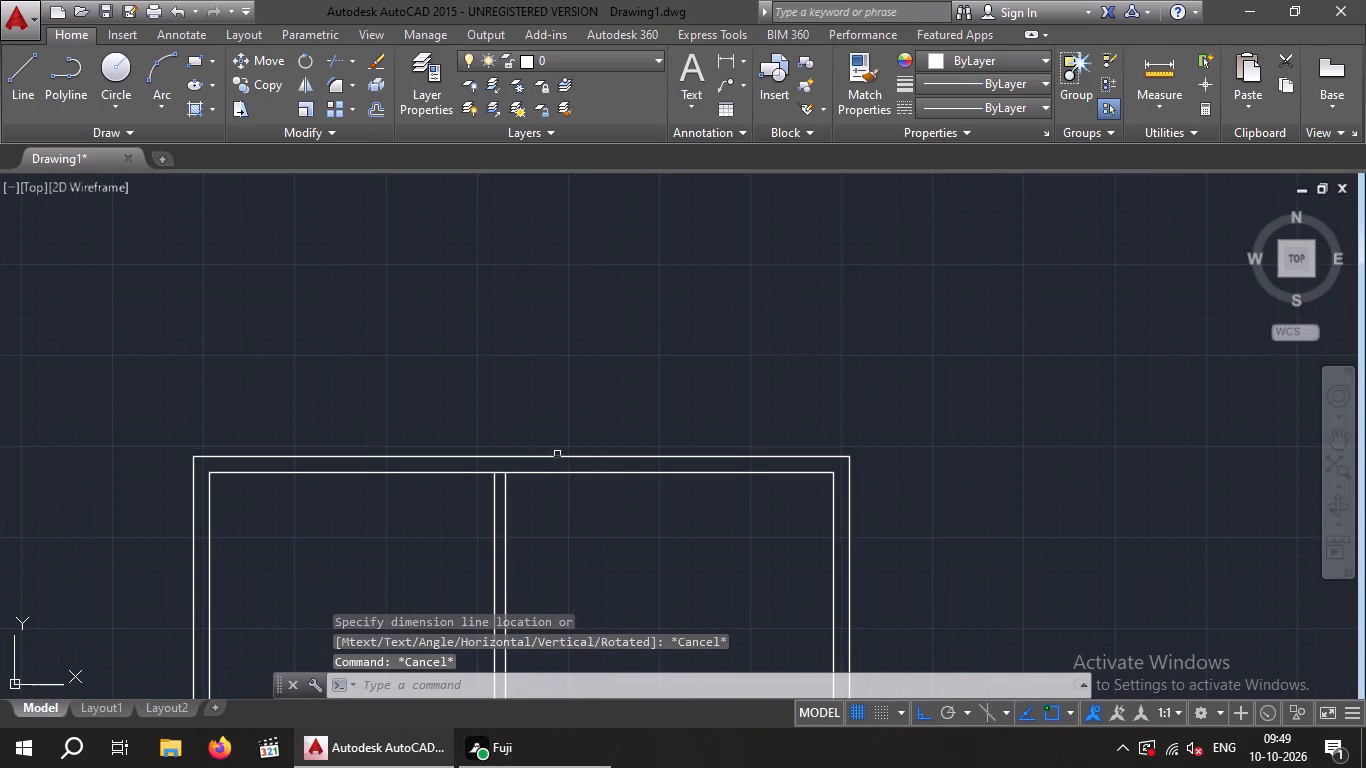
middle_click_drag(552, 510, 564, 401)
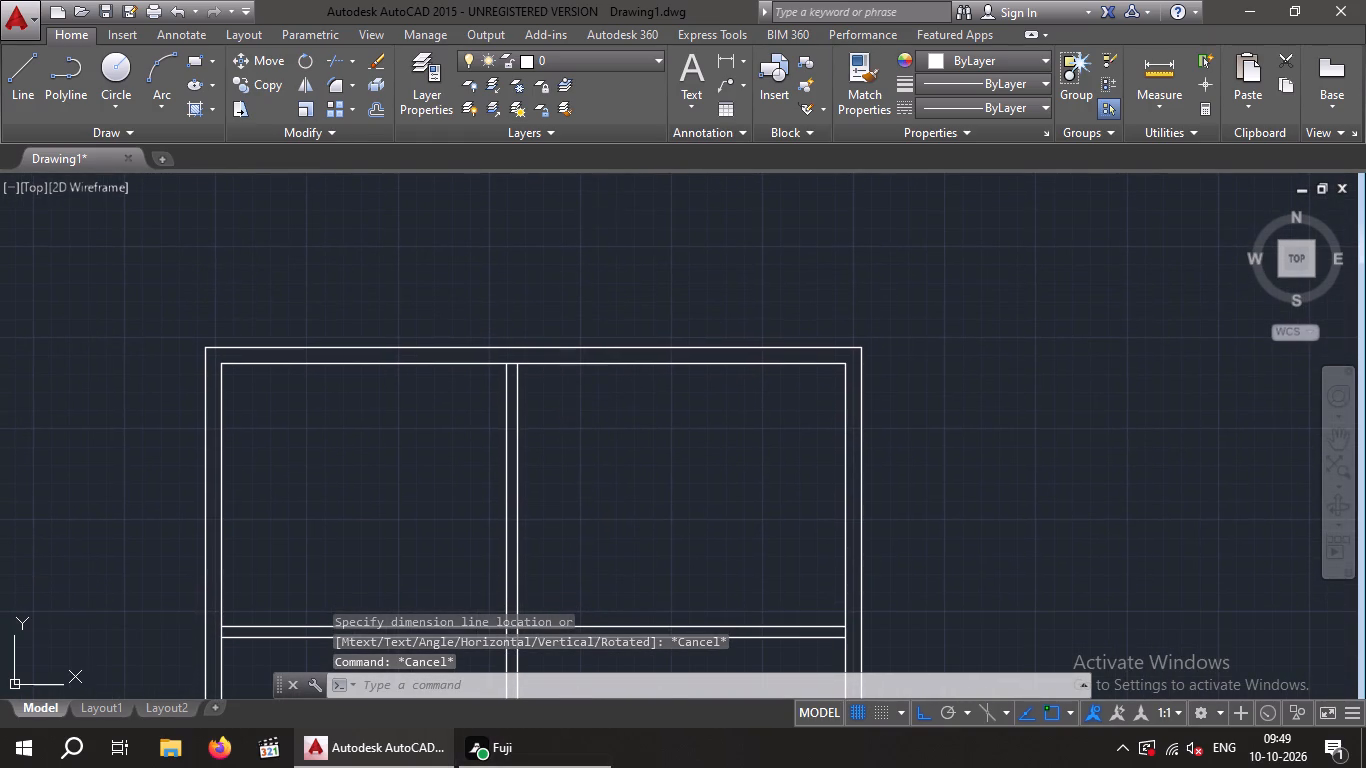
middle_click_drag(564, 421, 590, 267)
middle_click_drag(588, 291, 588, 369)
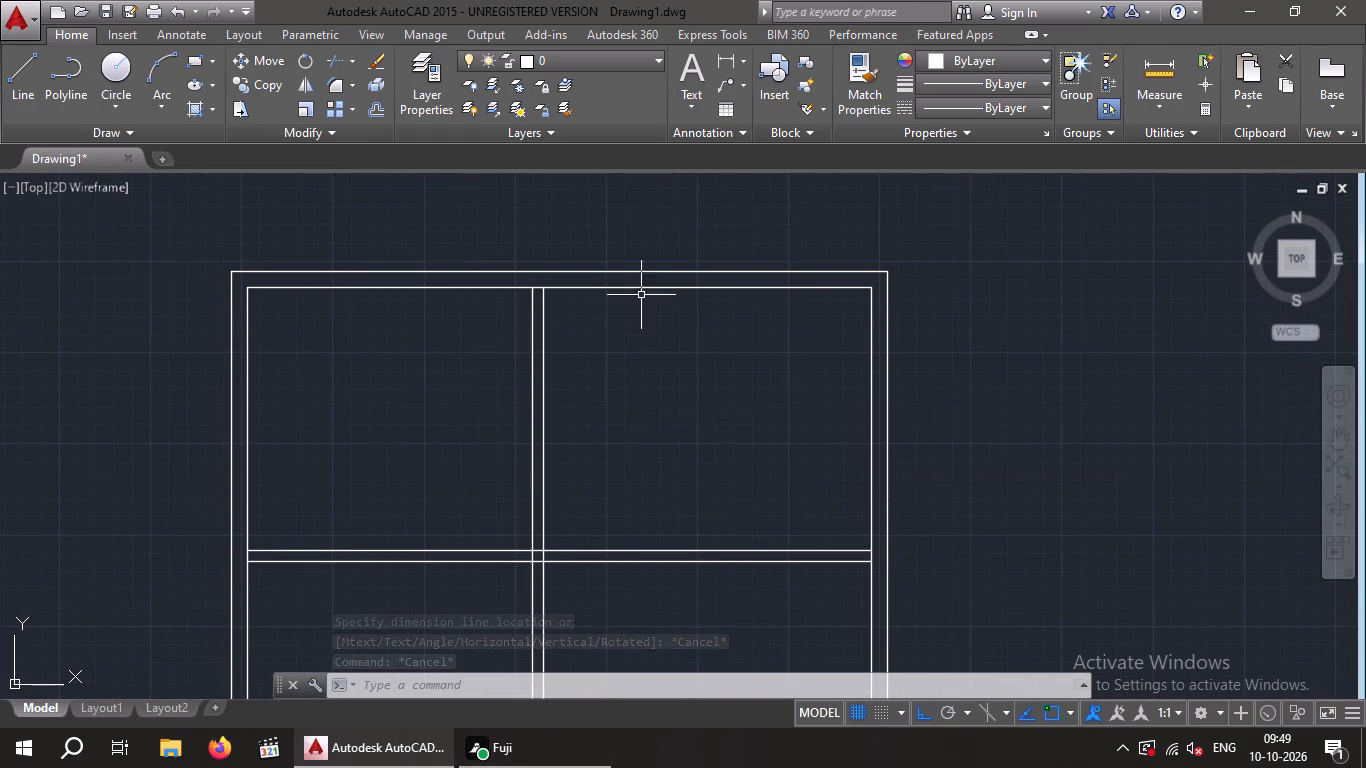
left_click(721, 55)
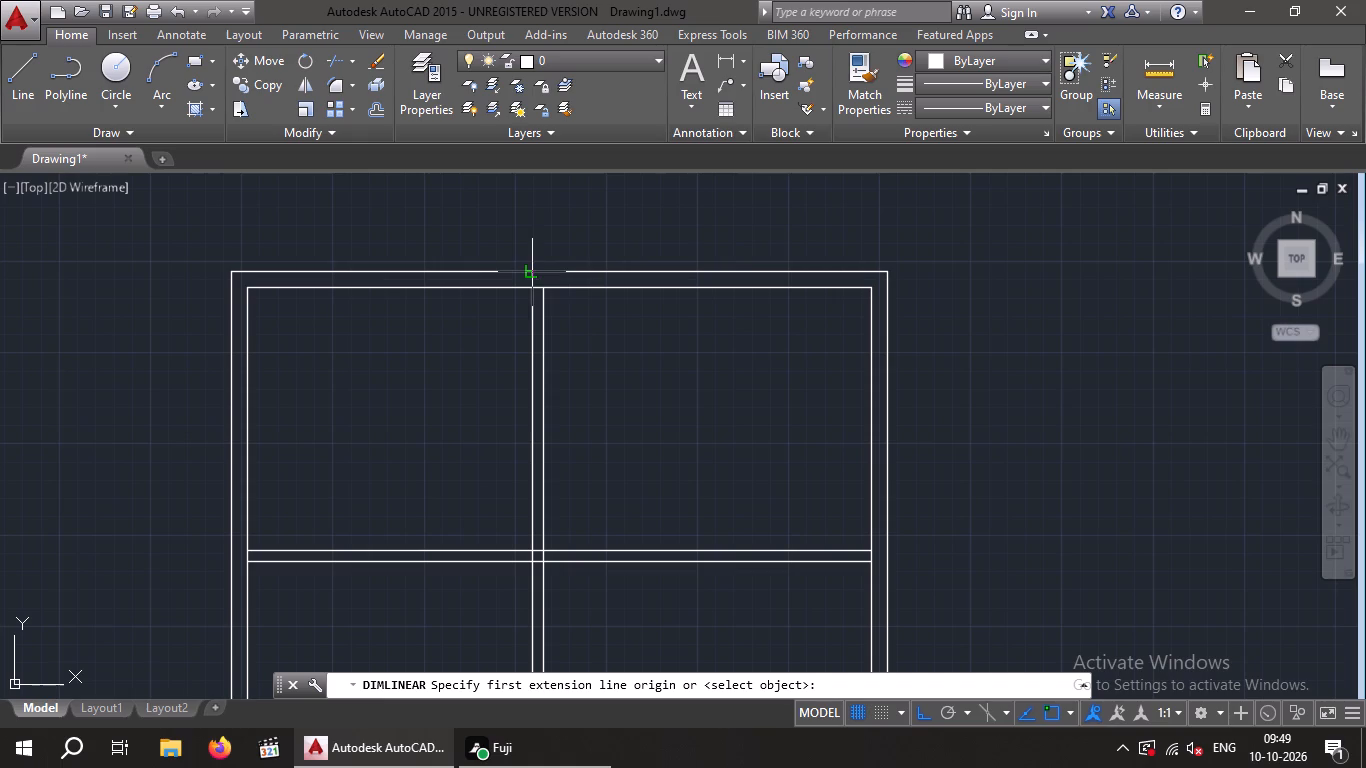
left_click(535, 292)
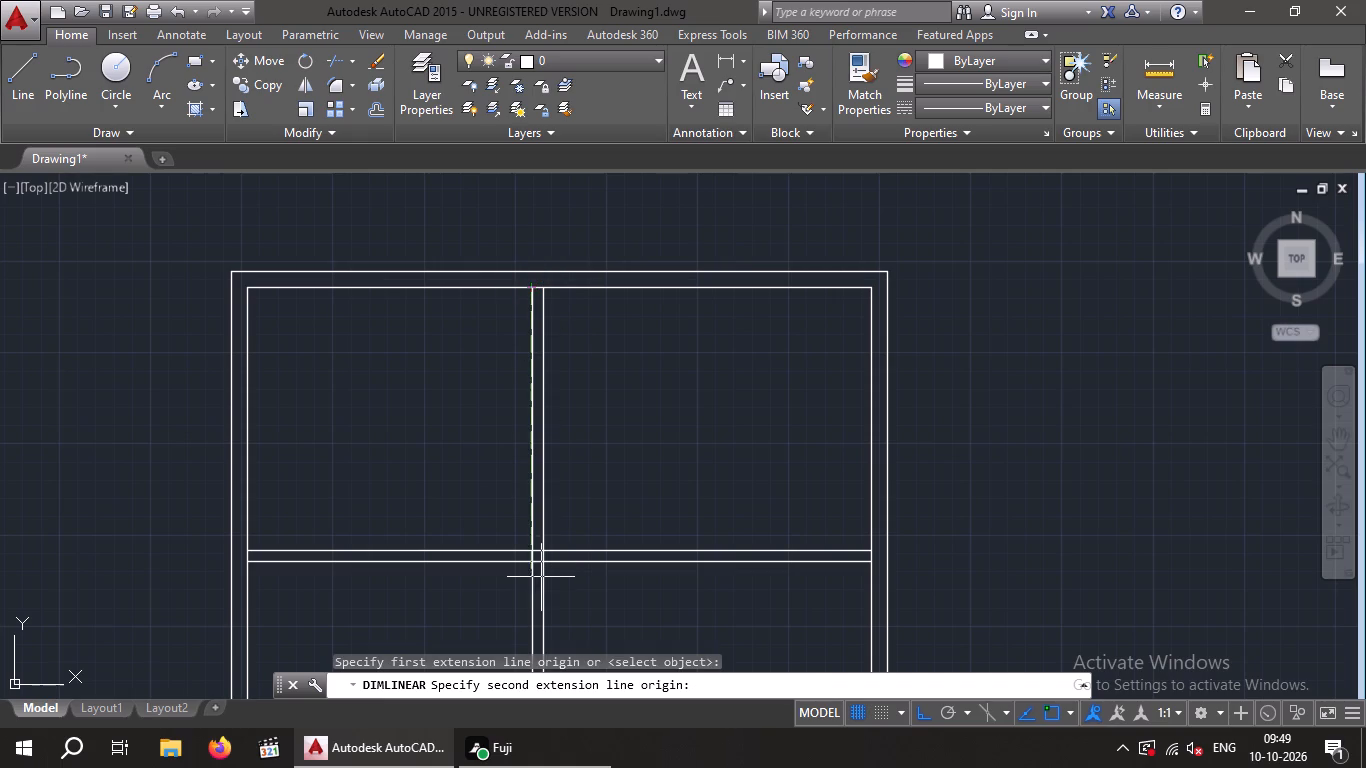
left_click(528, 554)
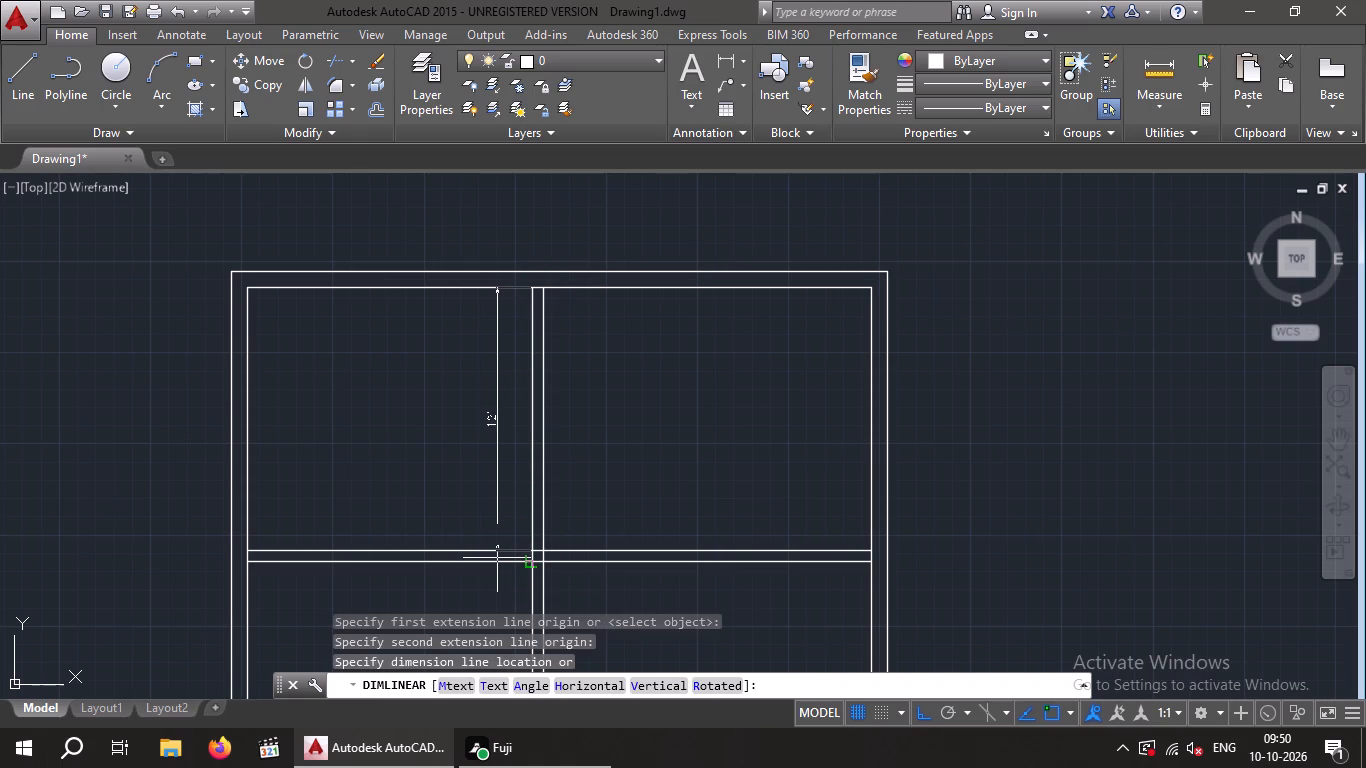
key("Escape")
key("Escape")
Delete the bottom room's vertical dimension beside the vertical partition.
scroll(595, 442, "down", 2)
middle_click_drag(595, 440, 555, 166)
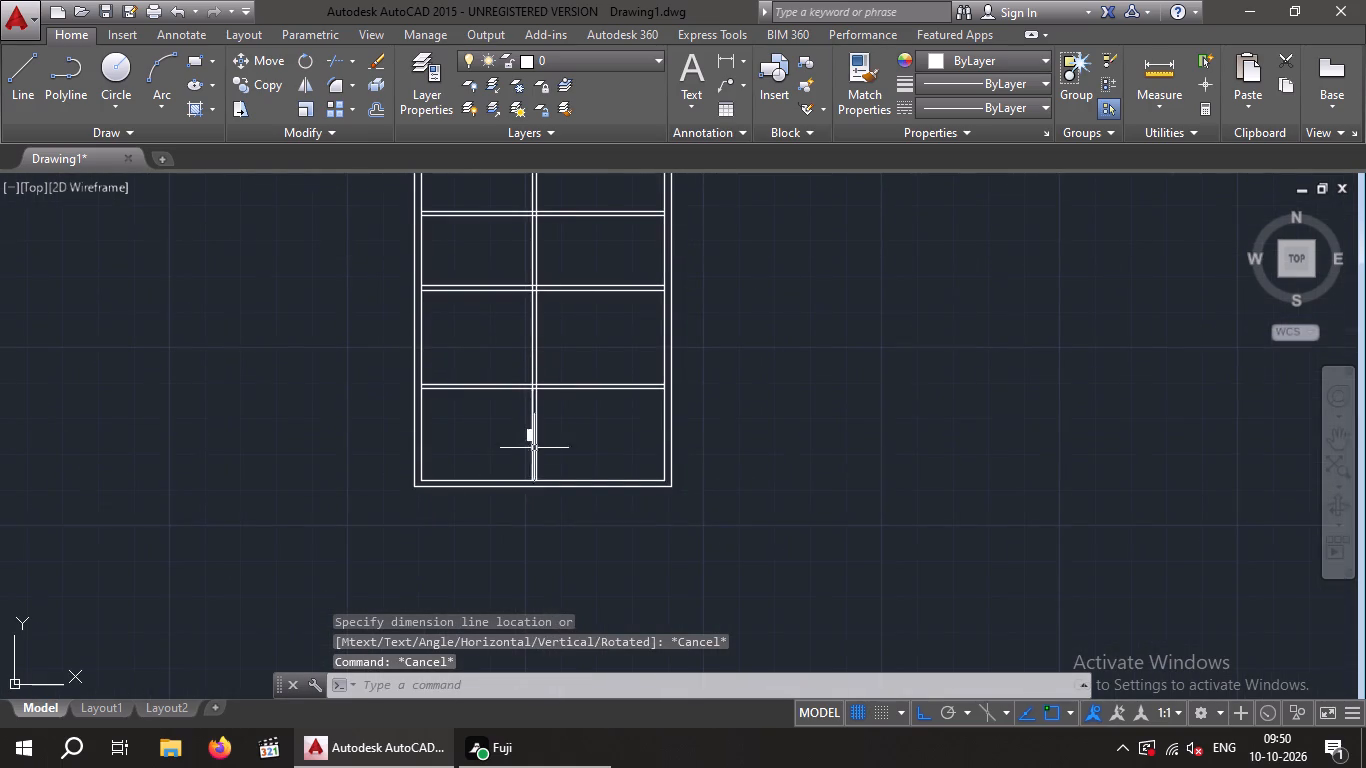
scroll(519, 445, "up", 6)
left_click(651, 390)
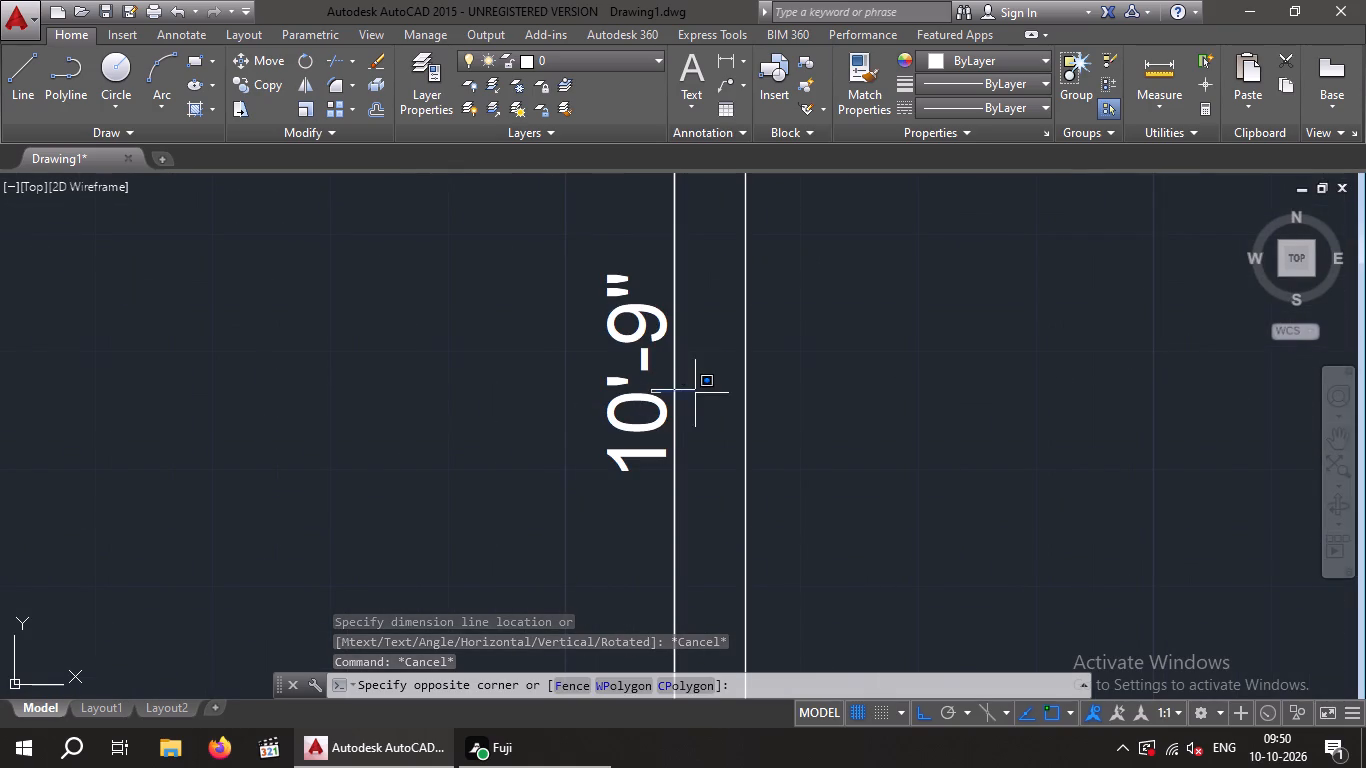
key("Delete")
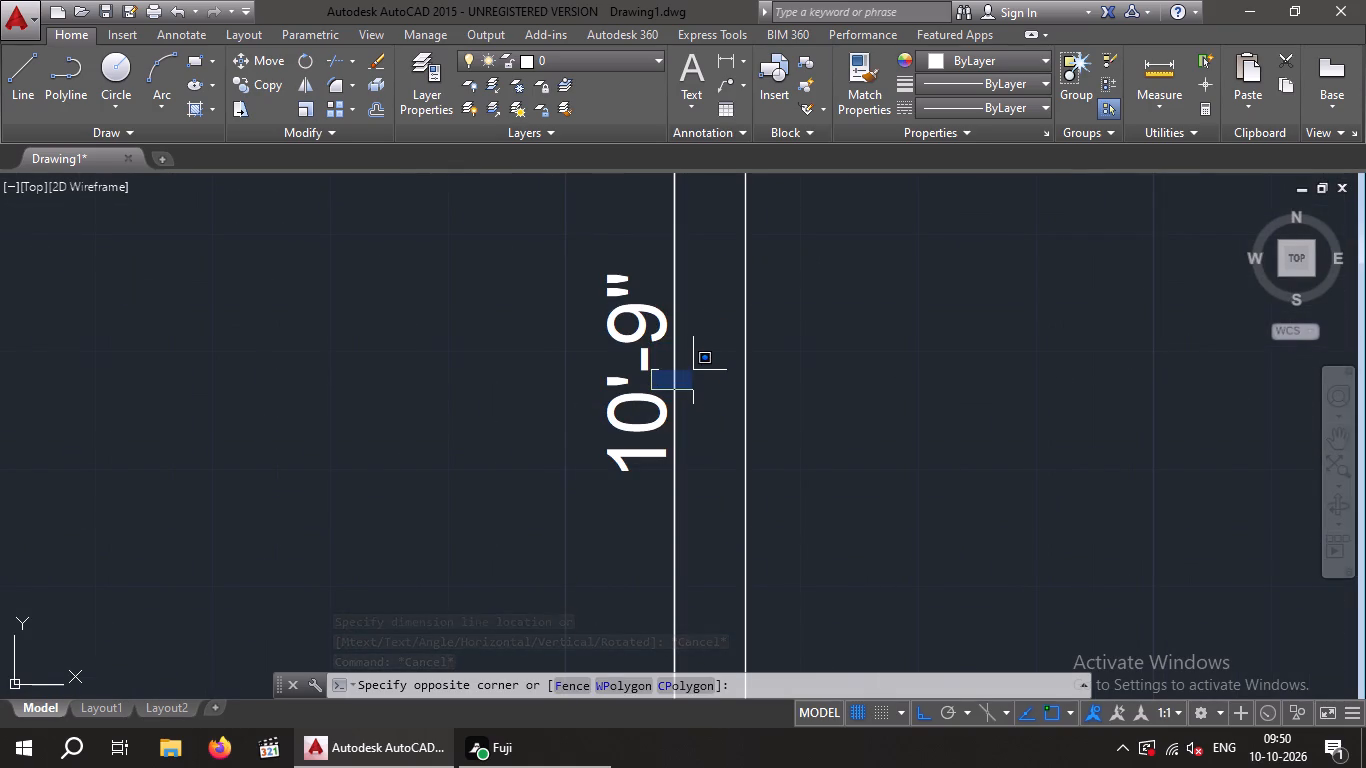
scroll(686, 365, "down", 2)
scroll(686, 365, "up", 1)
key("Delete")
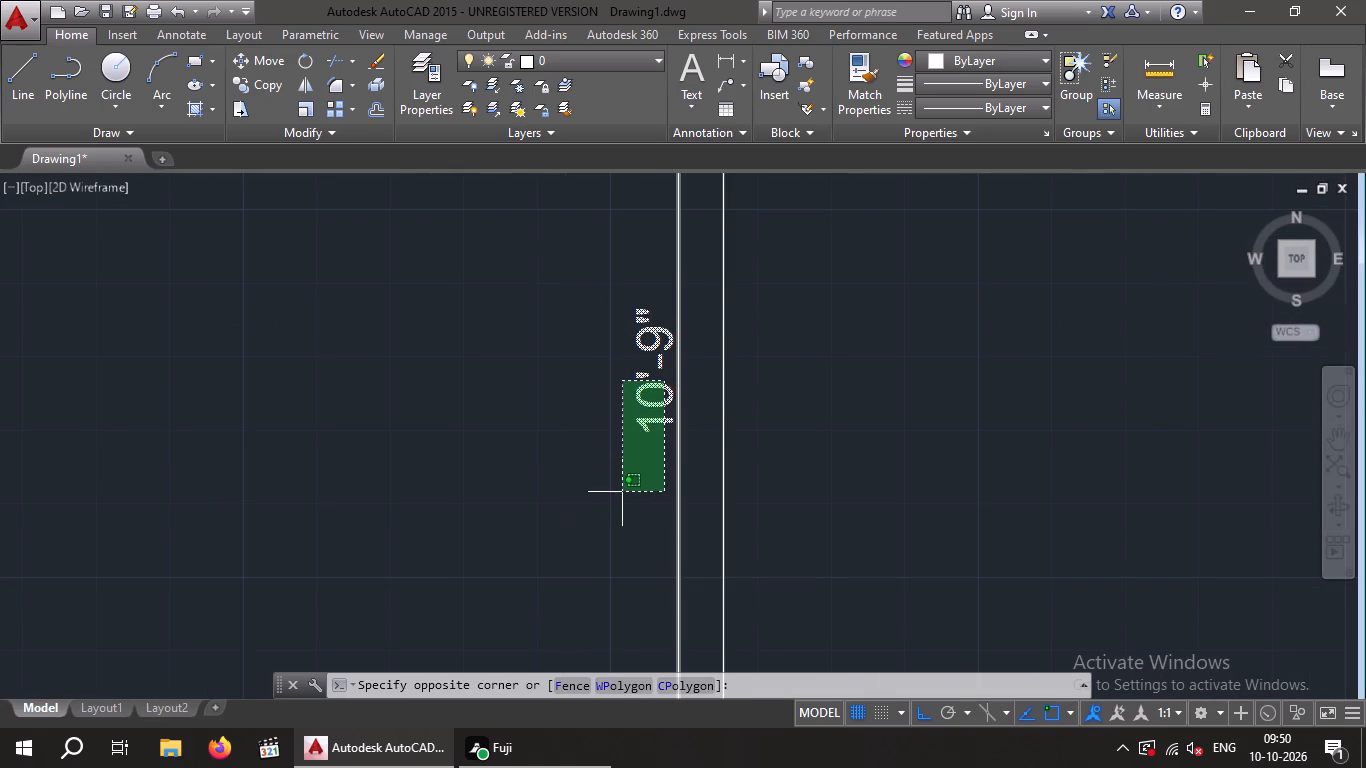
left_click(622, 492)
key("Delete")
Check the bottom room's clear depth between the third horizontal partition and the inner bottom wall line with a linear dimension preview.
scroll(624, 488, "down", 3)
scroll(624, 488, "up", 2)
scroll(624, 488, "down", 1)
middle_click_drag(610, 445, 572, 356)
scroll(572, 356, "up", 1)
left_click(720, 67)
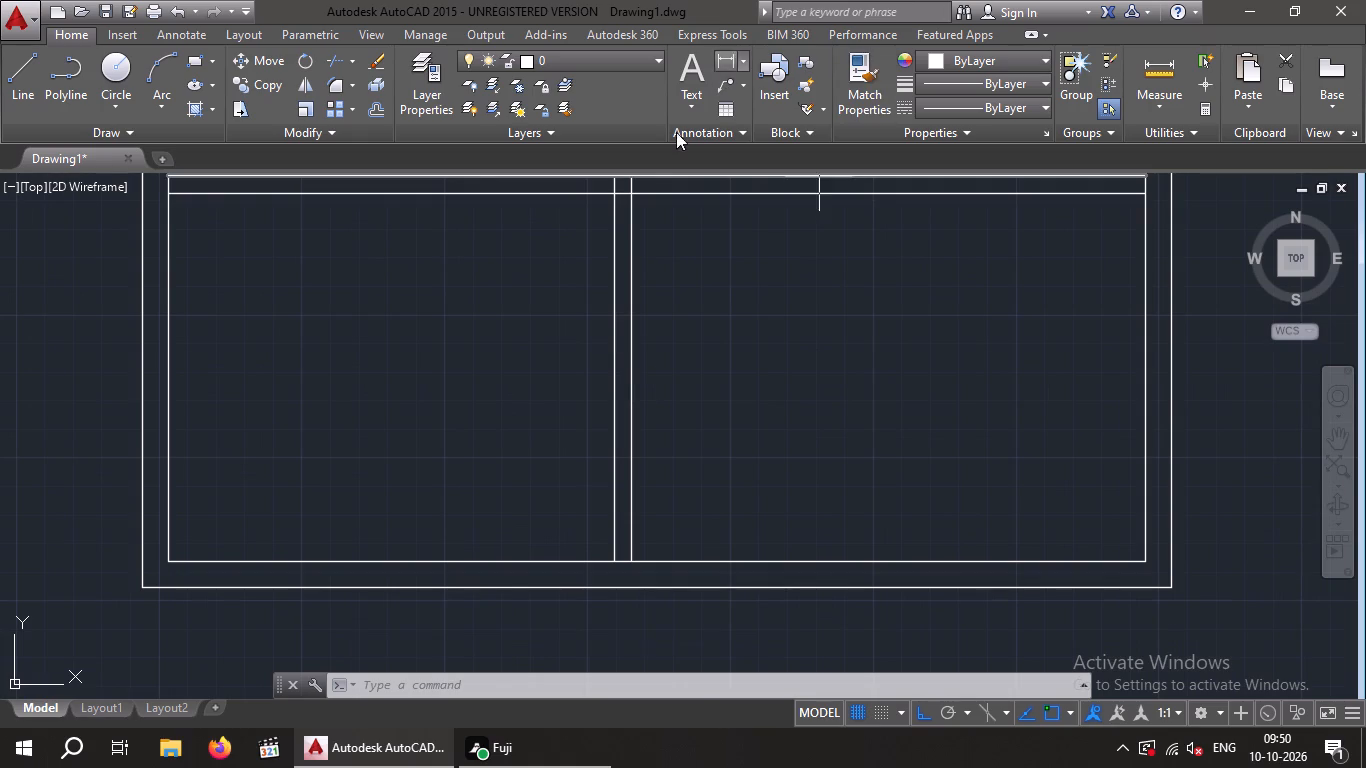
left_click(612, 191)
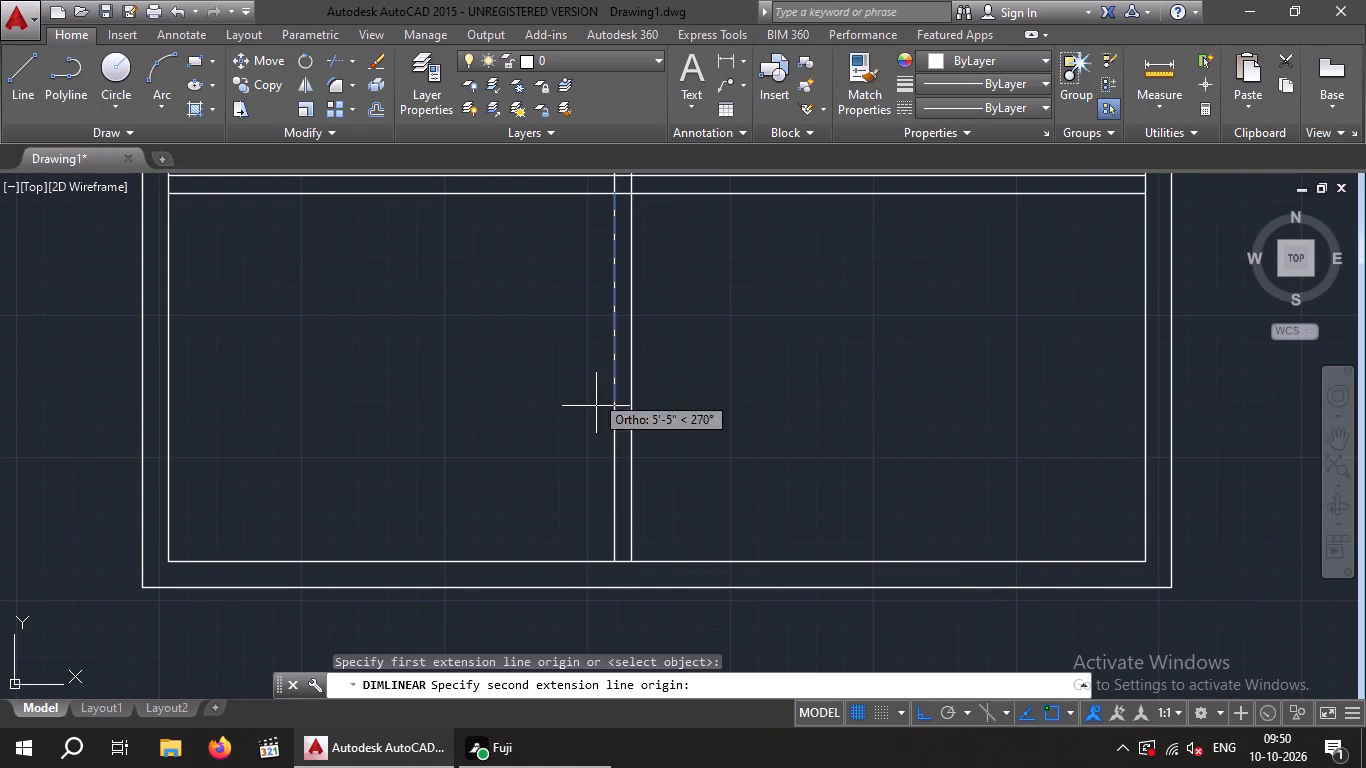
left_click(616, 560)
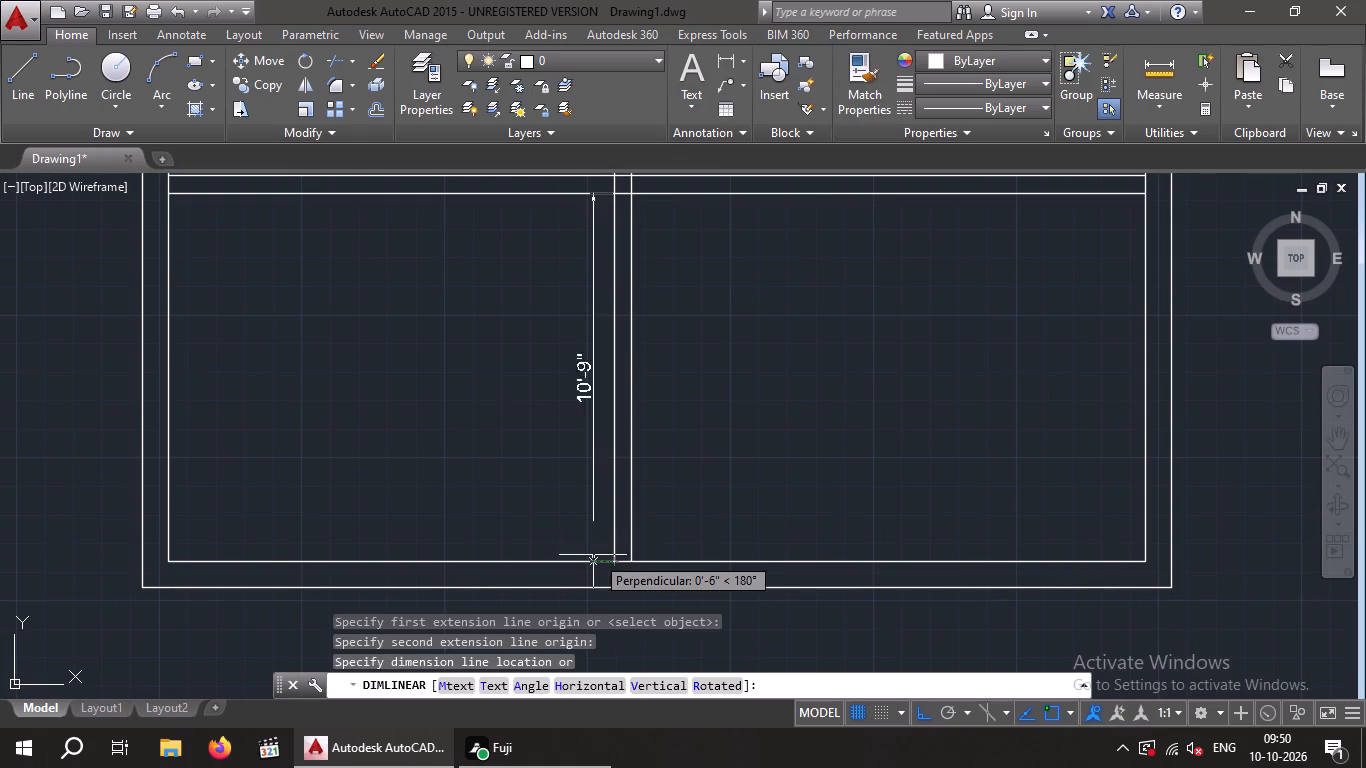
scroll(615, 565, "up", 5)
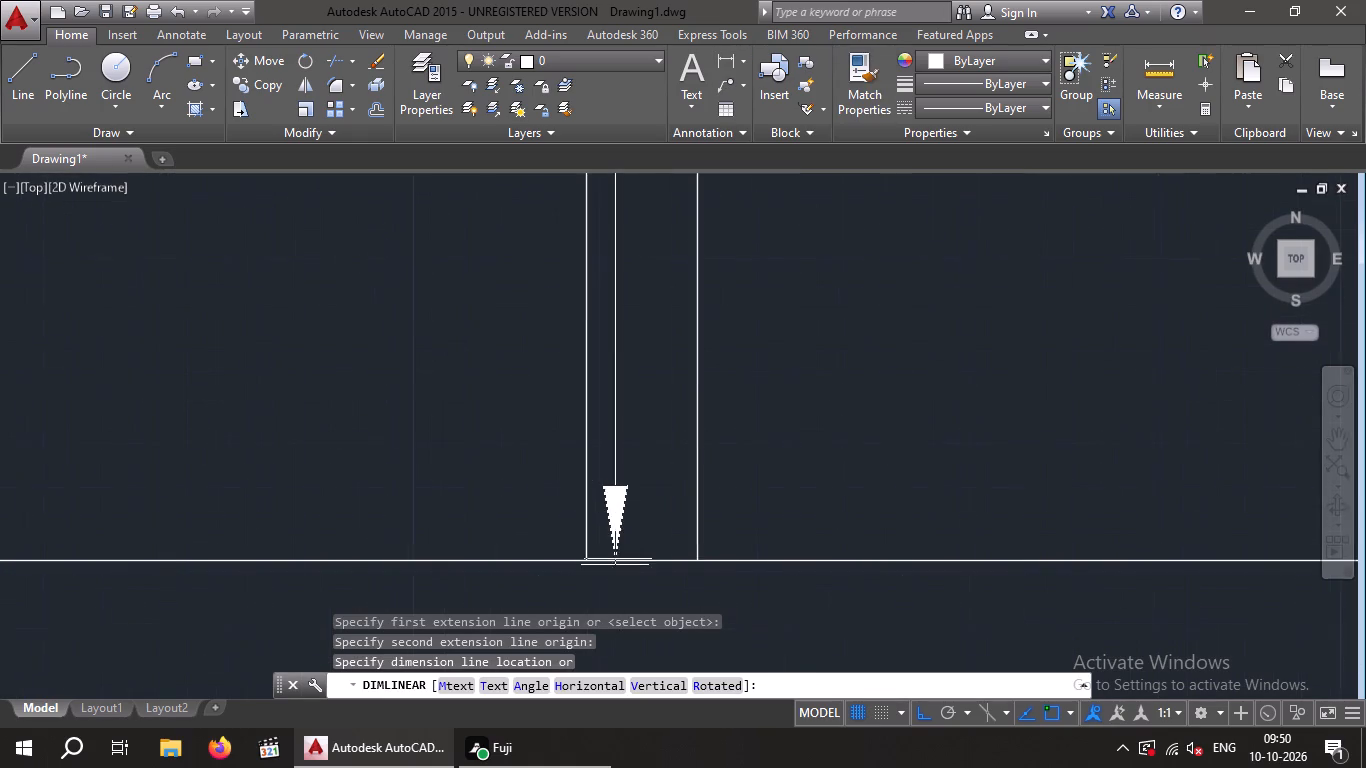
scroll(560, 562, "up", 7)
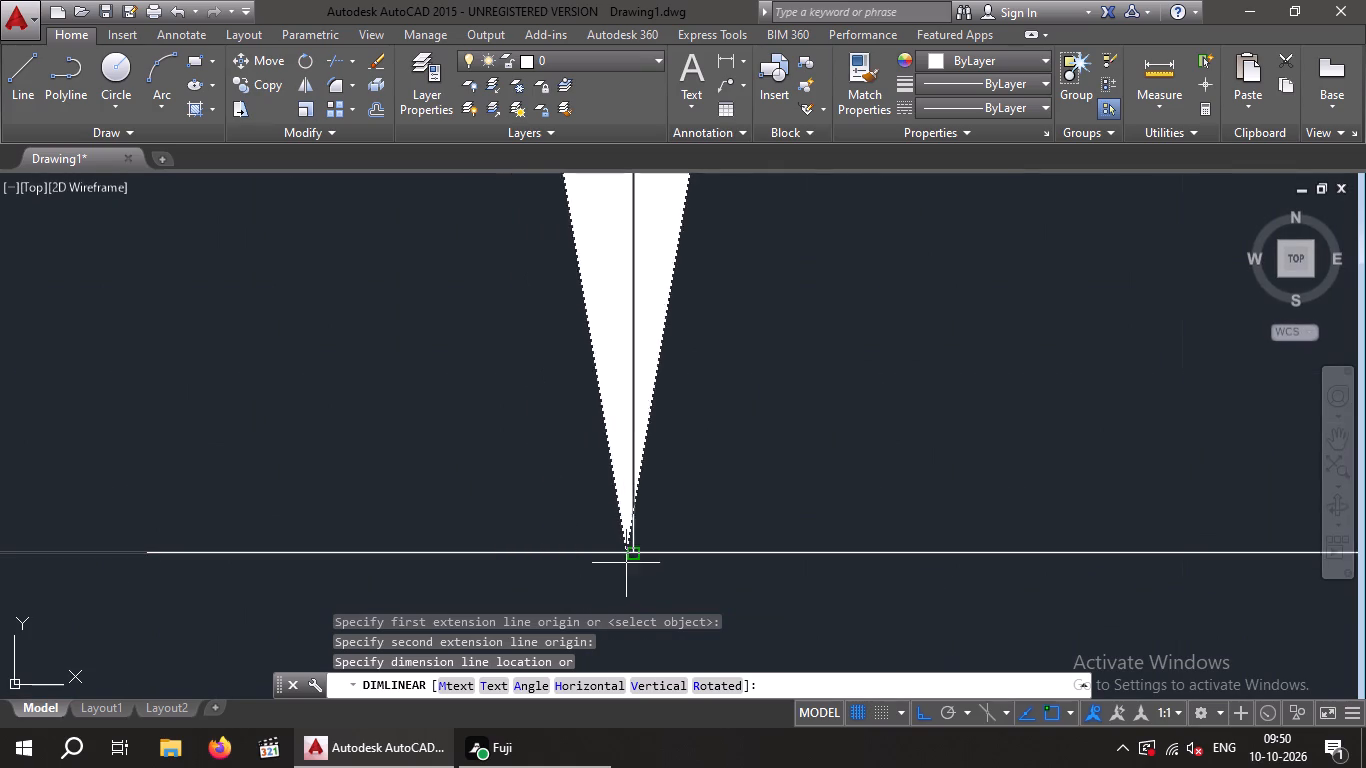
key("Escape")
key("Escape")
Examine the whole floor plan's partition layout from the bottom wall up to the top rooms.
scroll(537, 458, "down", 6)
scroll(536, 461, "up", 1)
scroll(536, 461, "down", 2)
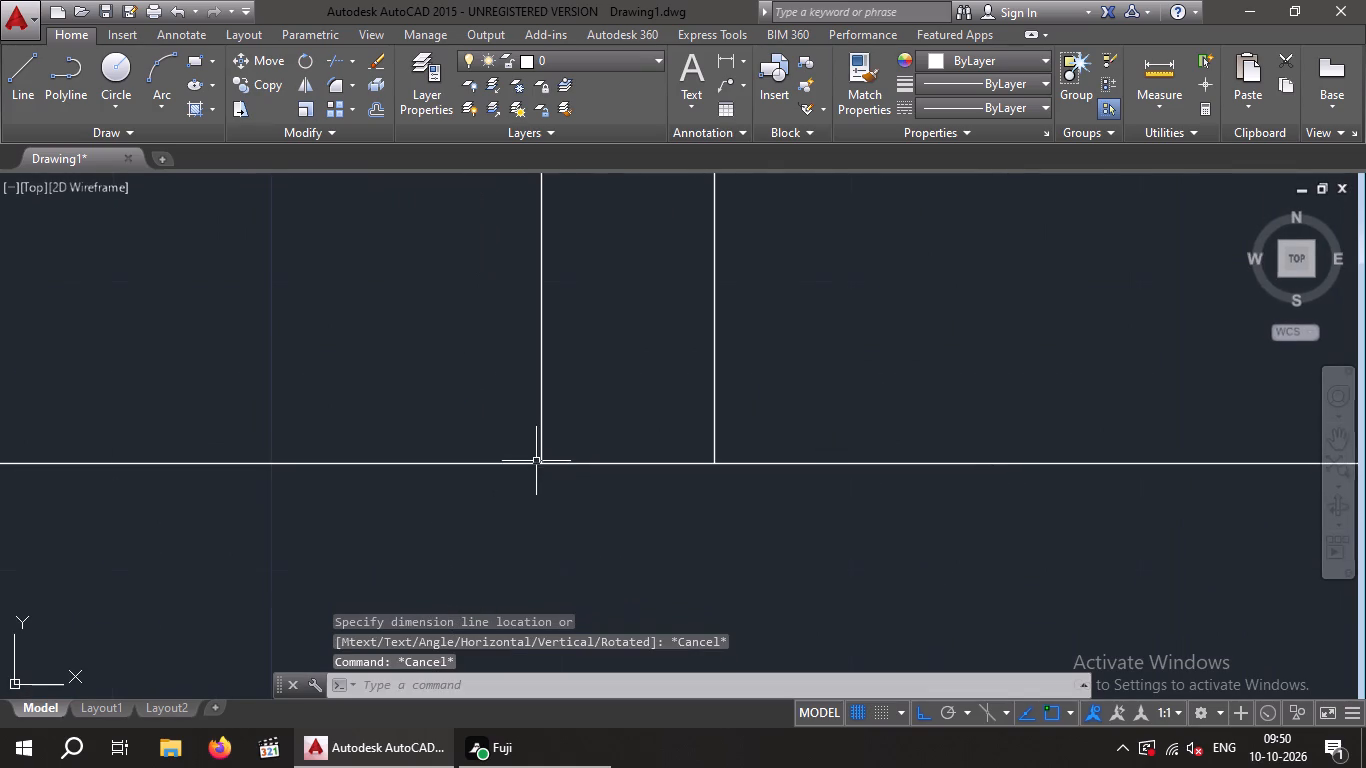
scroll(595, 375, "down", 1)
scroll(595, 377, "up", 2)
scroll(592, 382, "down", 1)
middle_click_drag(592, 382, 531, 602)
scroll(559, 536, "down", 1)
scroll(559, 536, "up", 2)
scroll(559, 536, "down", 4)
scroll(565, 533, "up", 2)
scroll(571, 510, "down", 4)
middle_click_drag(571, 510, 571, 524)
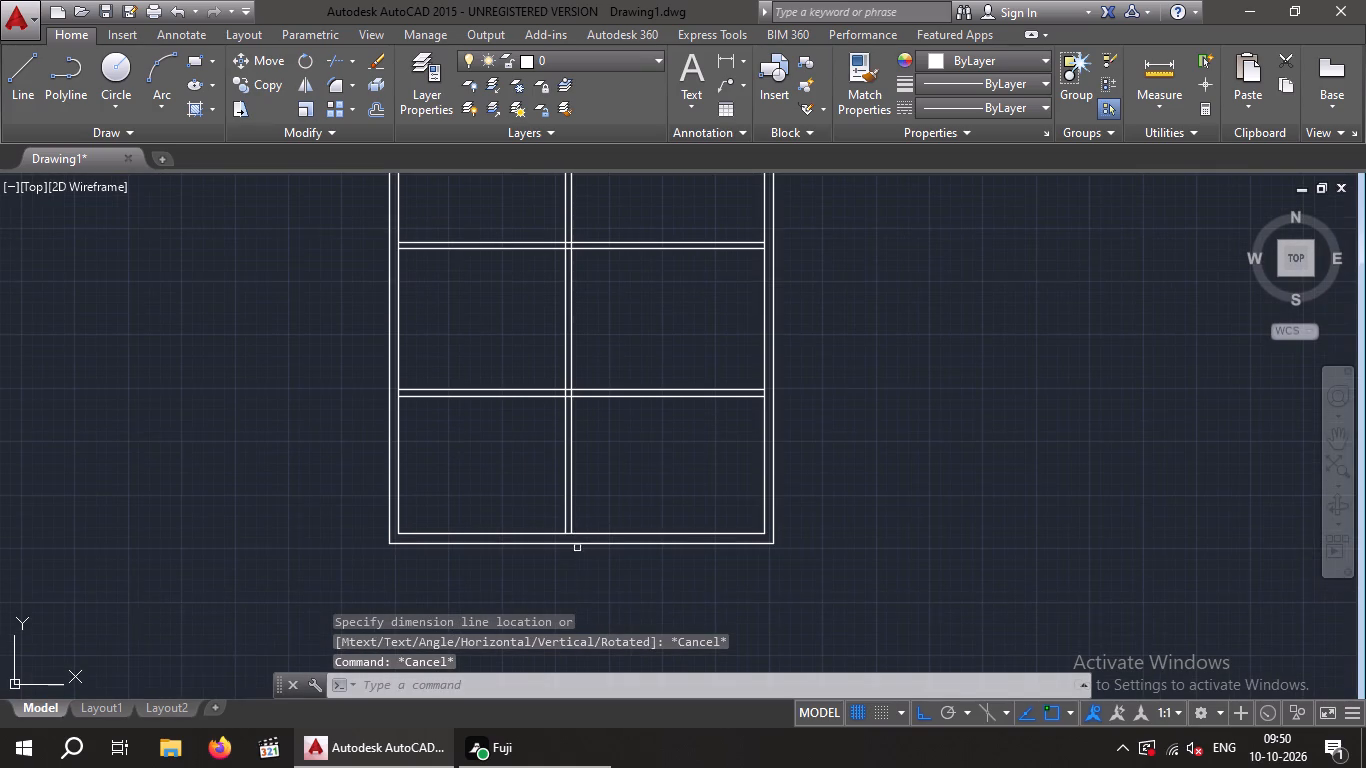
scroll(529, 349, "down", 1)
middle_click_drag(529, 349, 551, 499)
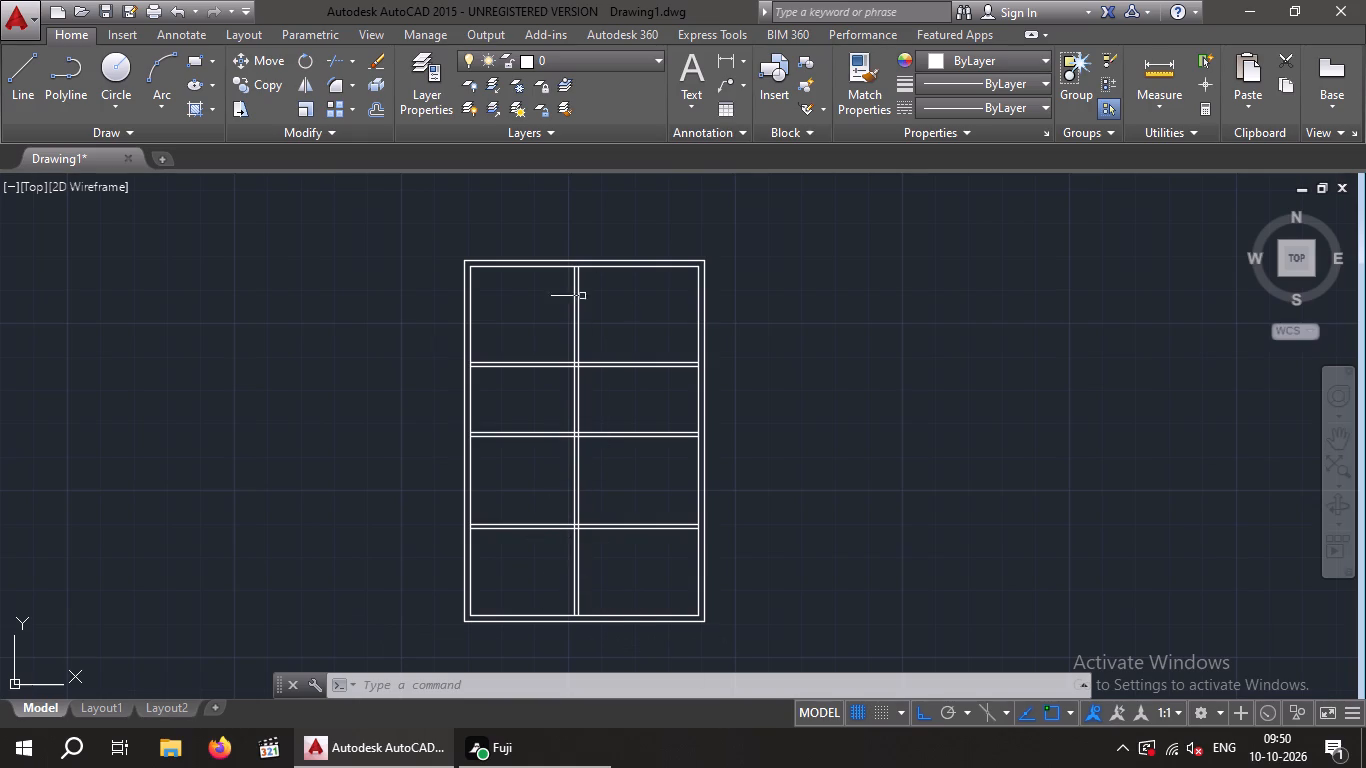
scroll(576, 309, "up", 2)
scroll(576, 309, "down", 2)
scroll(578, 328, "up", 2)
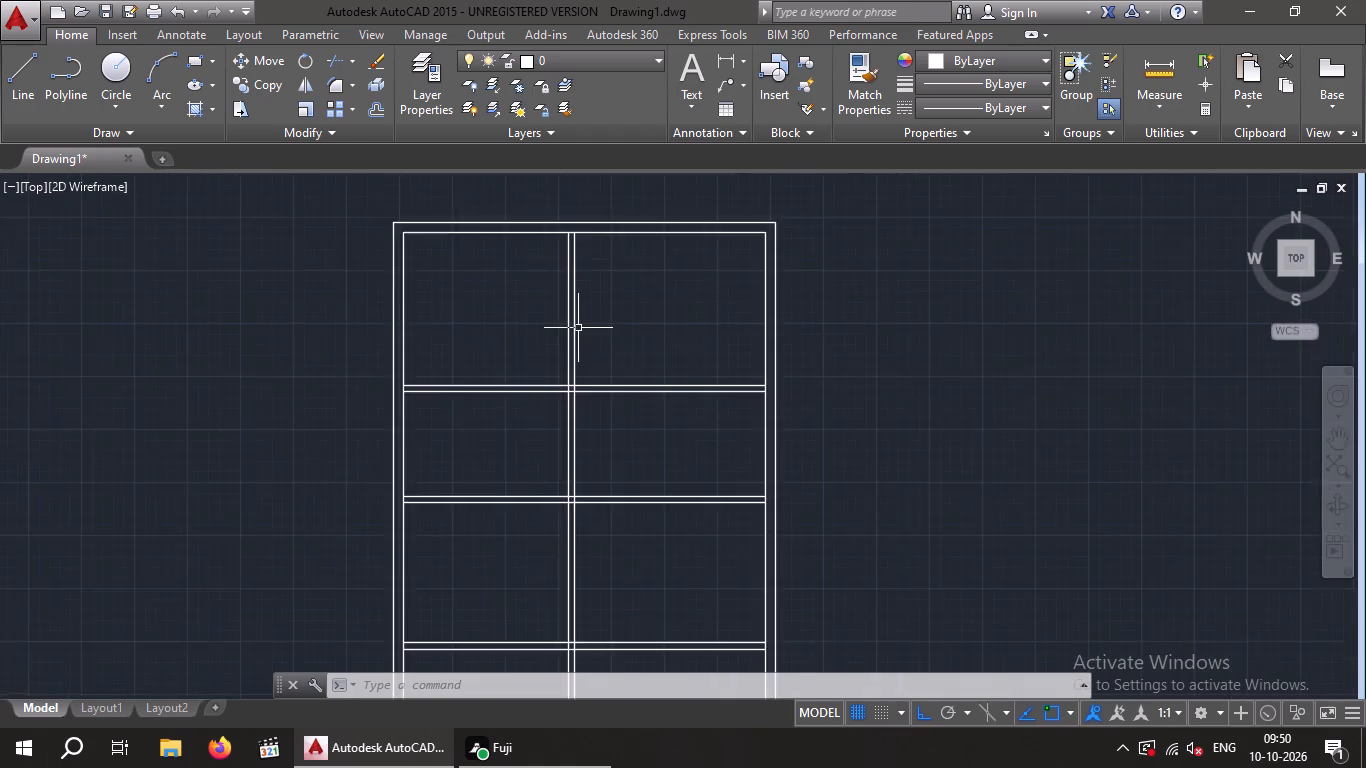
scroll(578, 331, "down", 1)
scroll(574, 334, "up", 2)
scroll(554, 343, "down", 2)
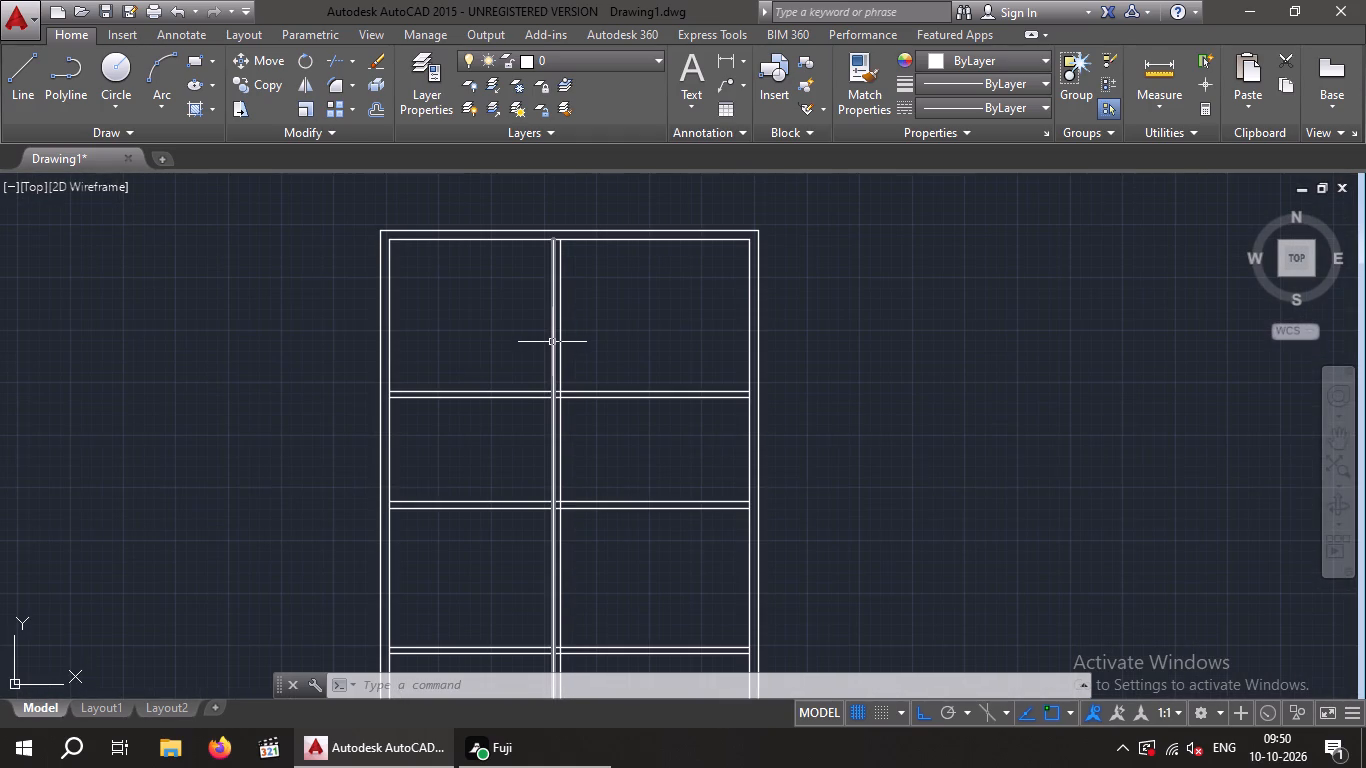
Offset the vertical partition's right-hand line 4'8" toward the right outer wall.
middle_click_drag(552, 341, 354, 352)
middle_click_drag(346, 366, 325, 435)
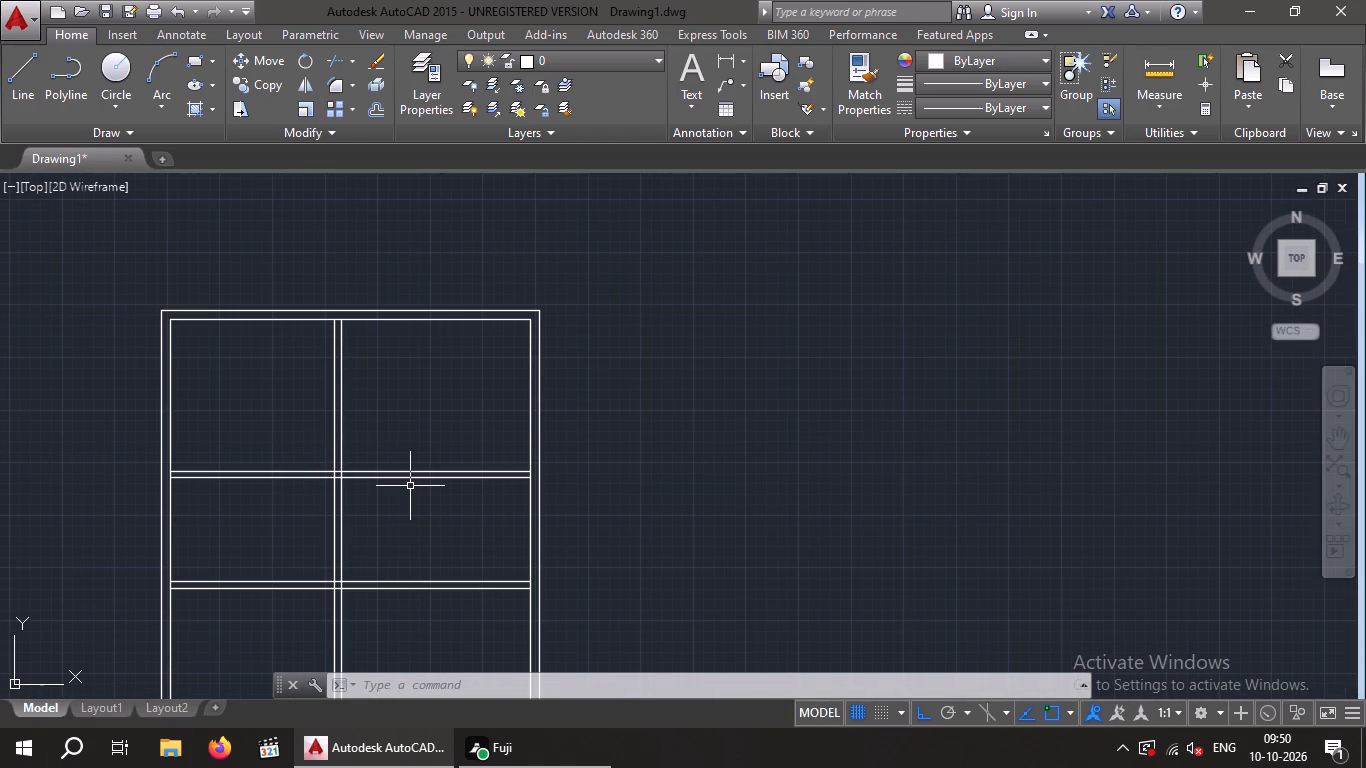
key("o")
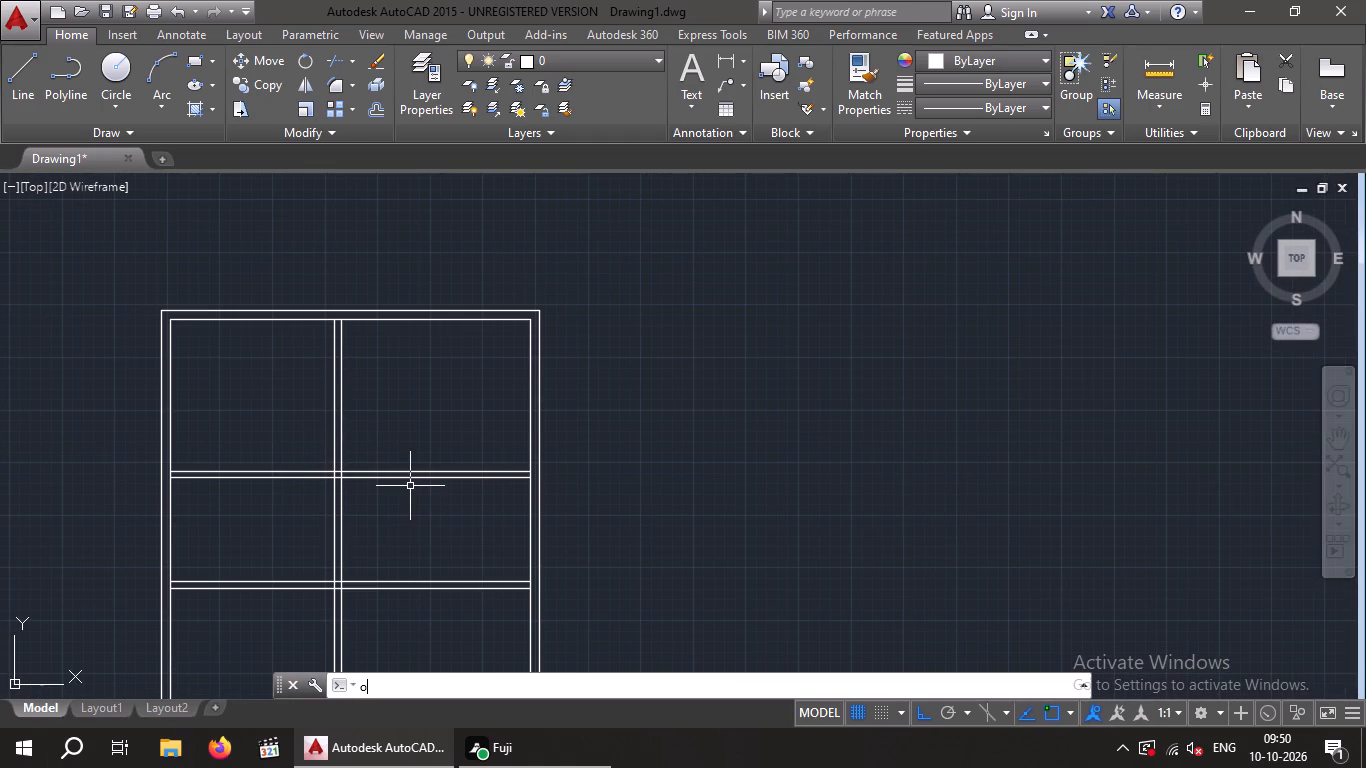
key("Return")
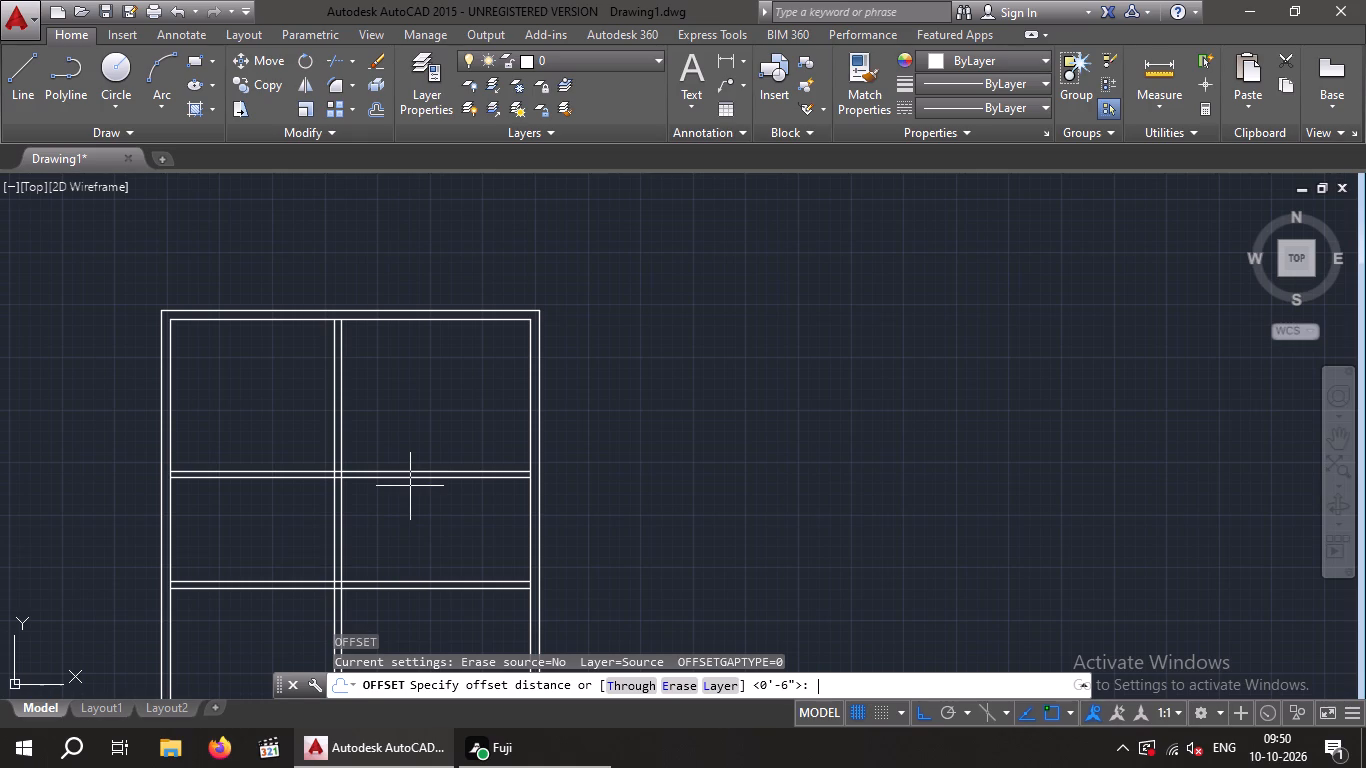
type("4'8")
key("shift+quotedbl")
key("Return")
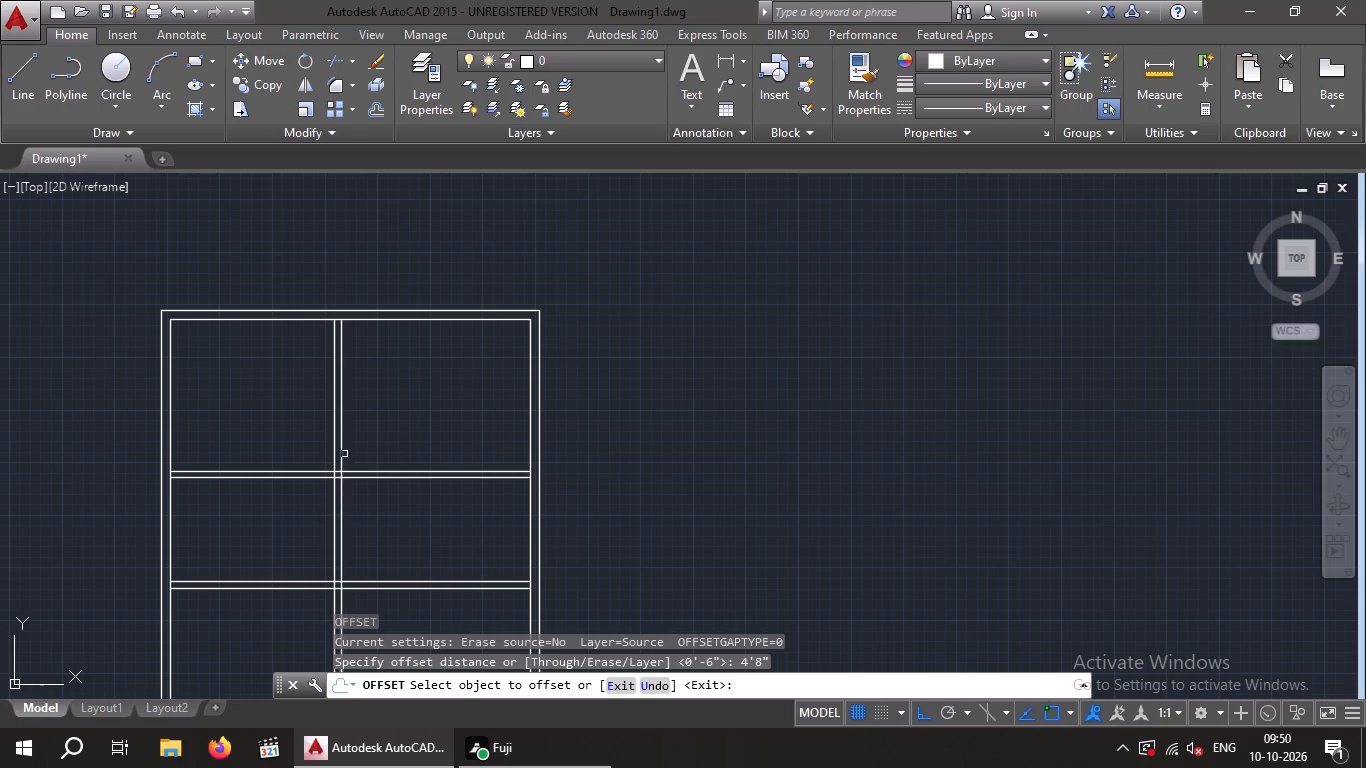
left_click(341, 454)
left_click(397, 457)
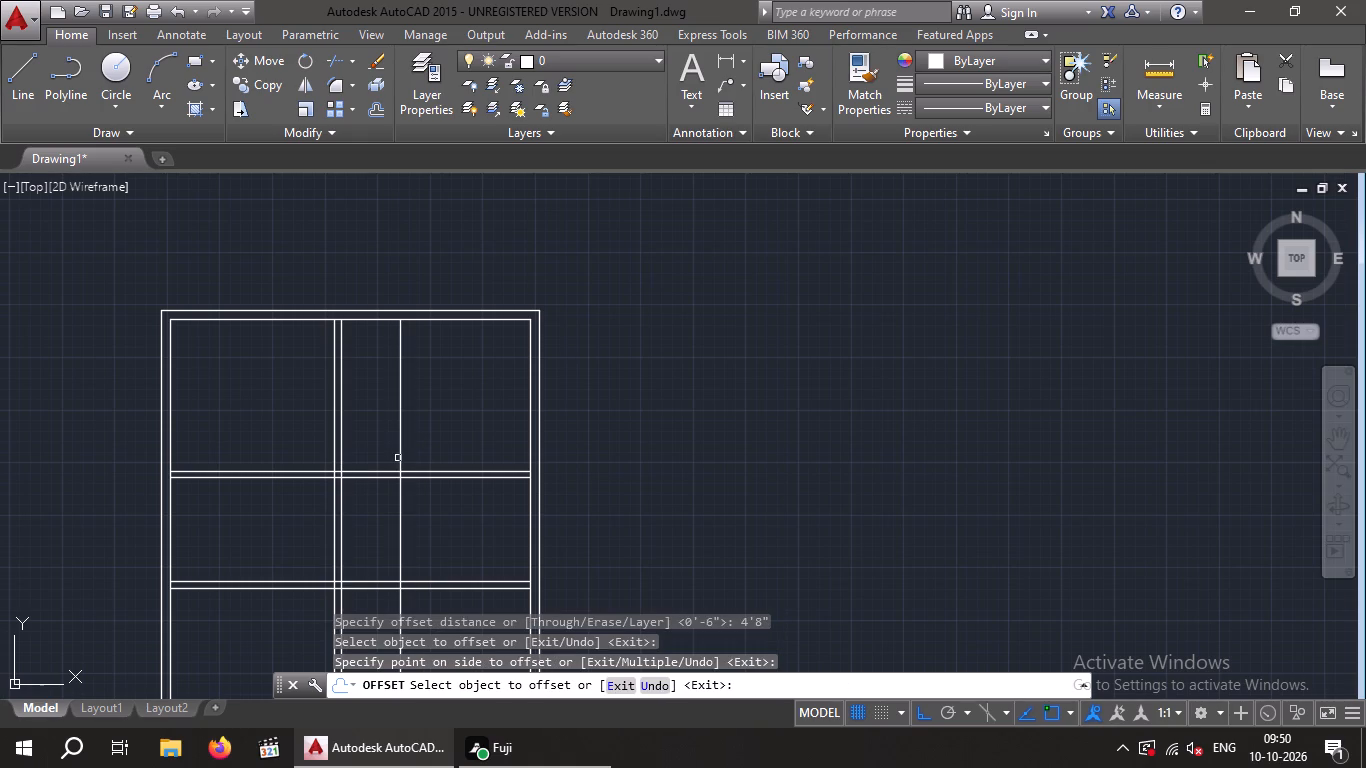
key("Escape")
key("Escape")
key("Escape")
Offset the new vertical line 6" to the right to form a second vertical partition.
key("o")
key("Return")
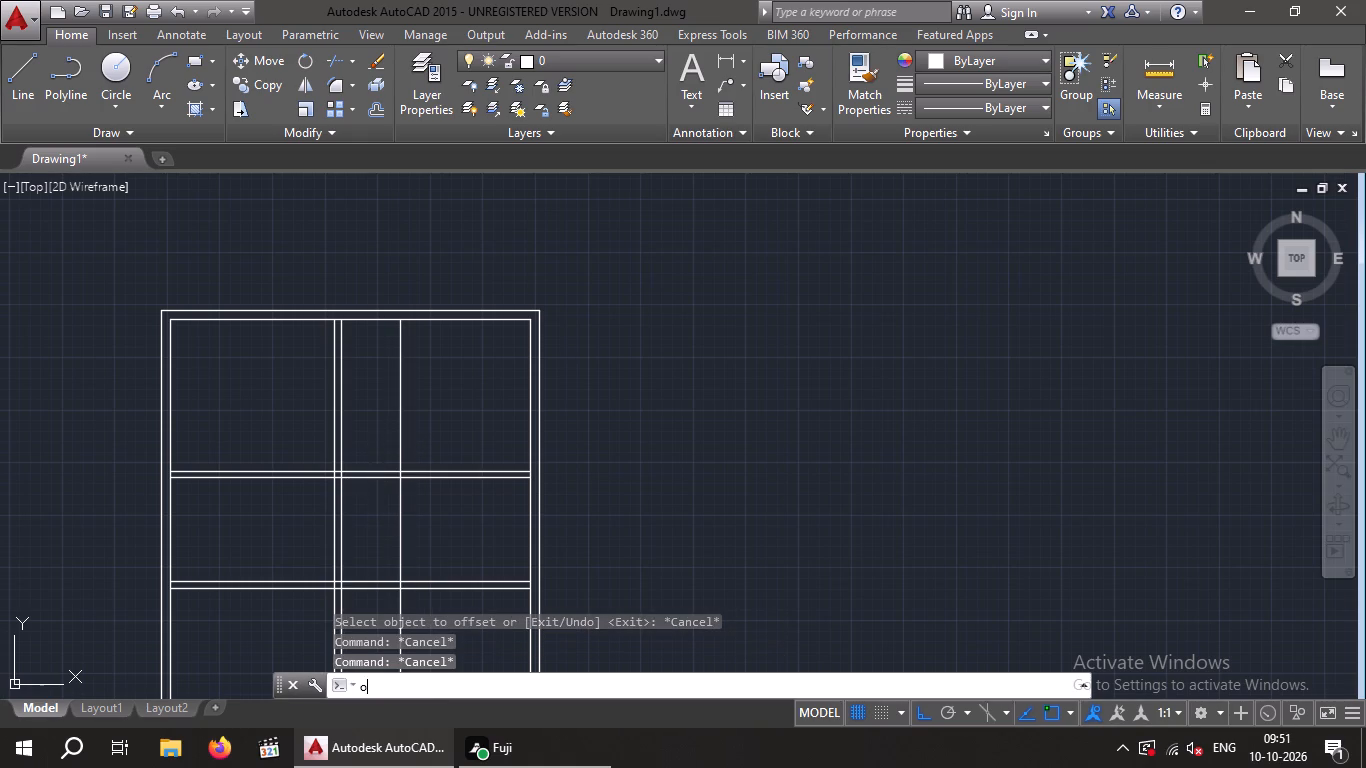
key("6")
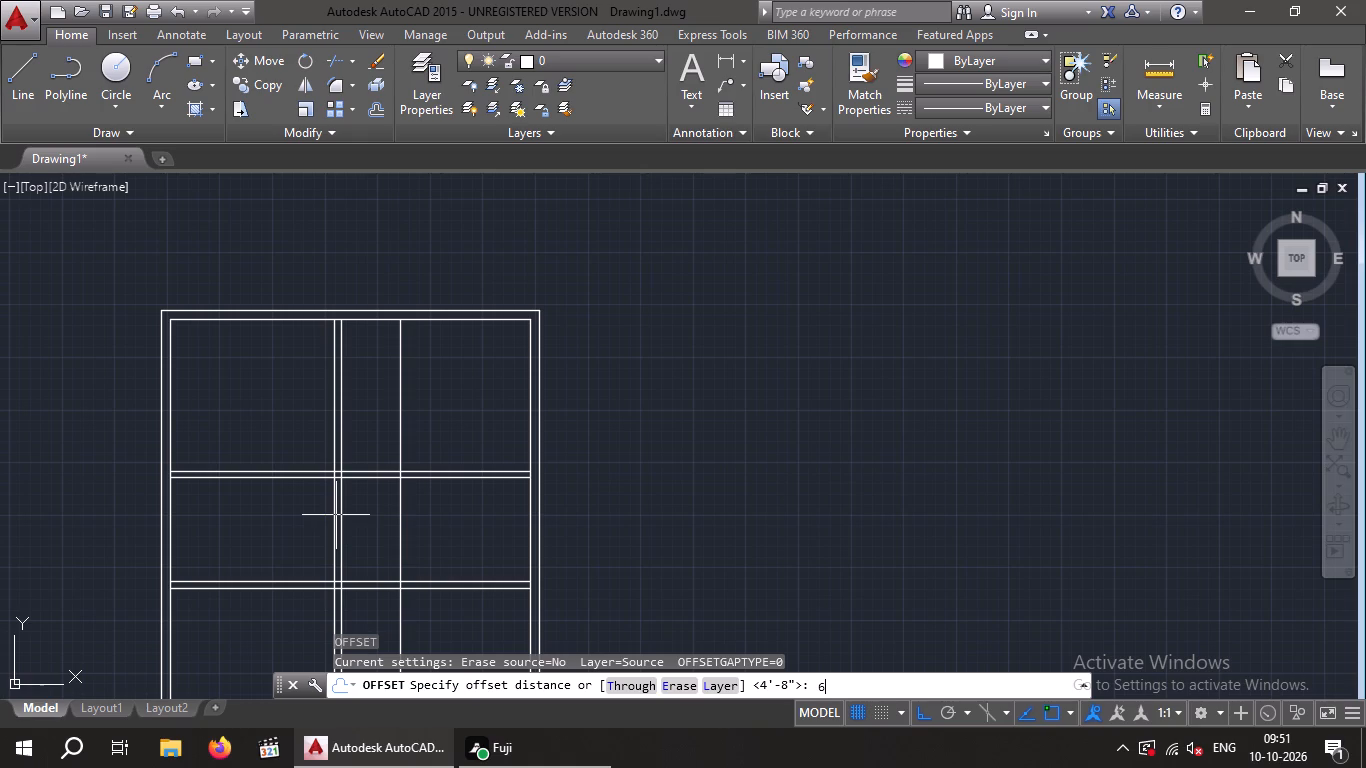
key("shift+quotedbl")
key("Return")
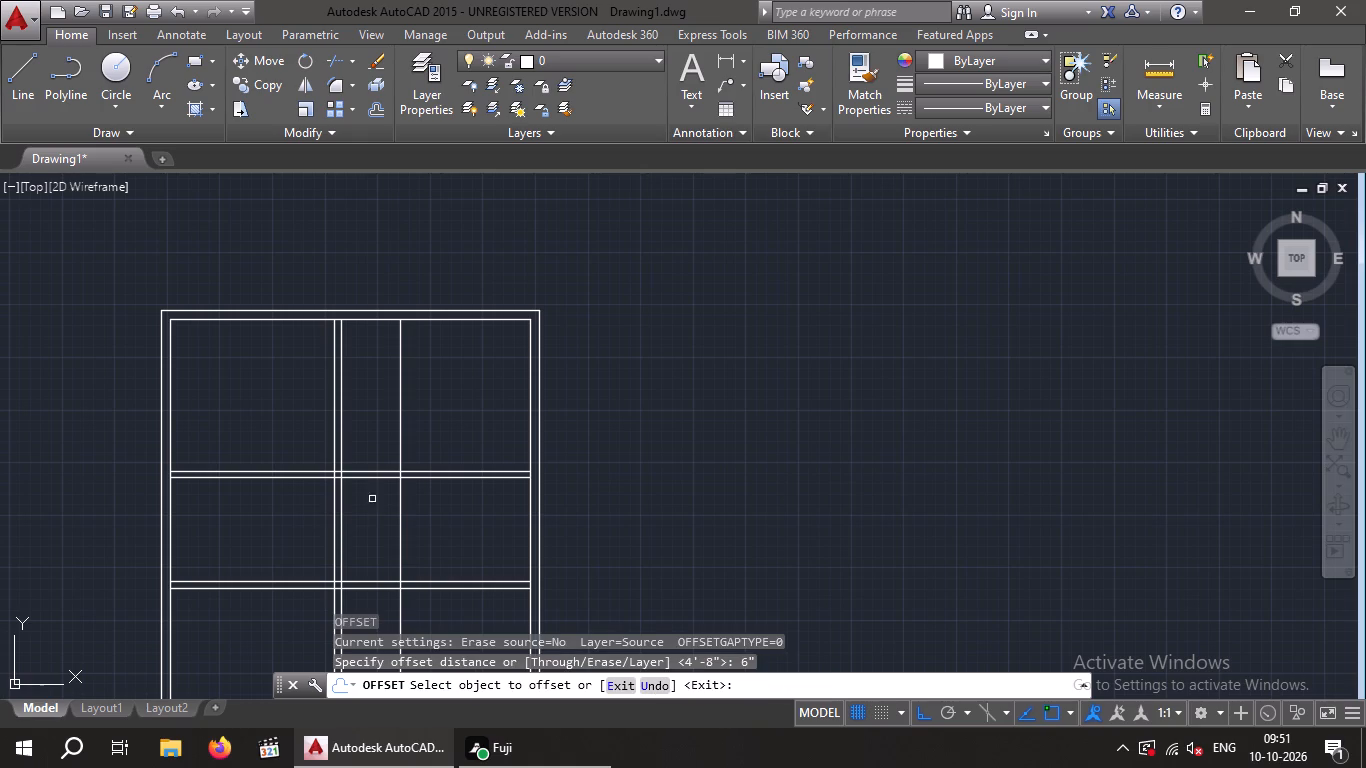
left_click_drag(399, 456, 411, 454)
left_click(435, 446)
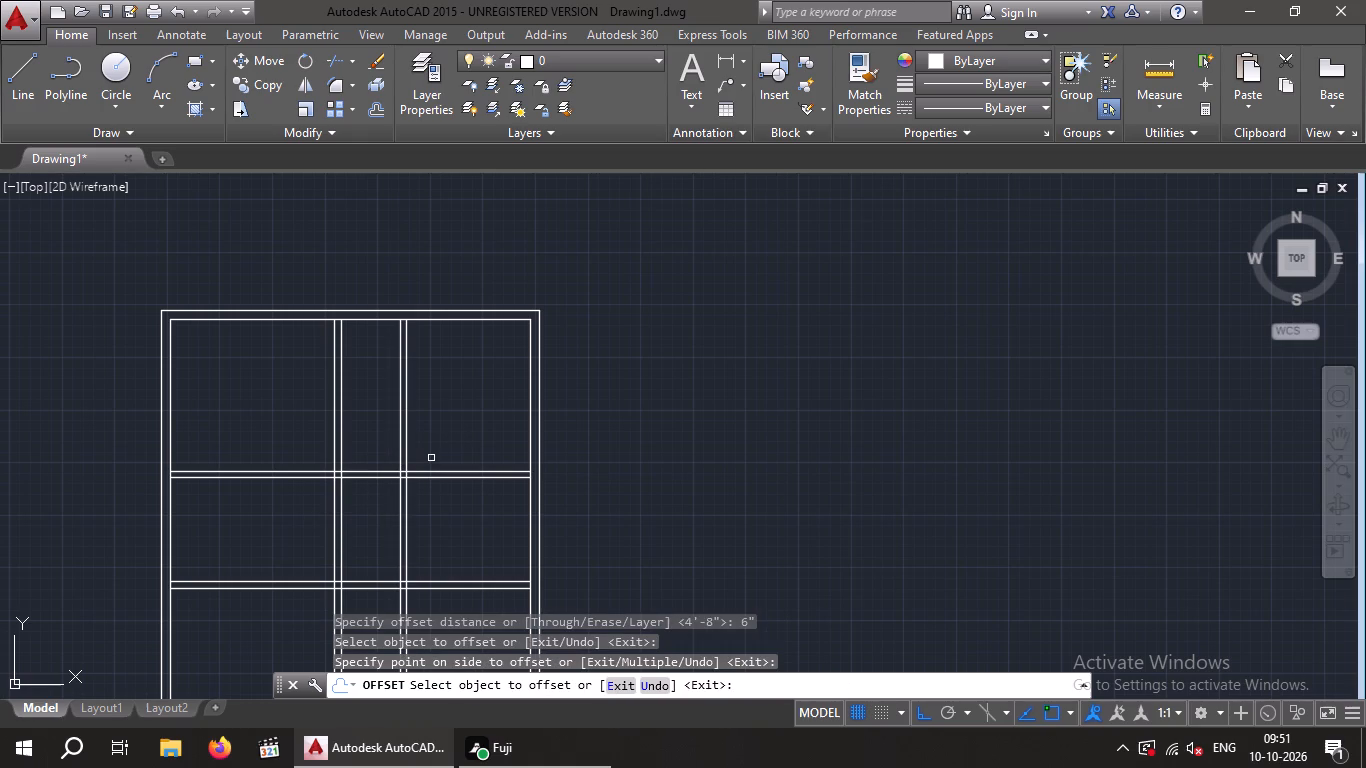
key("Escape")
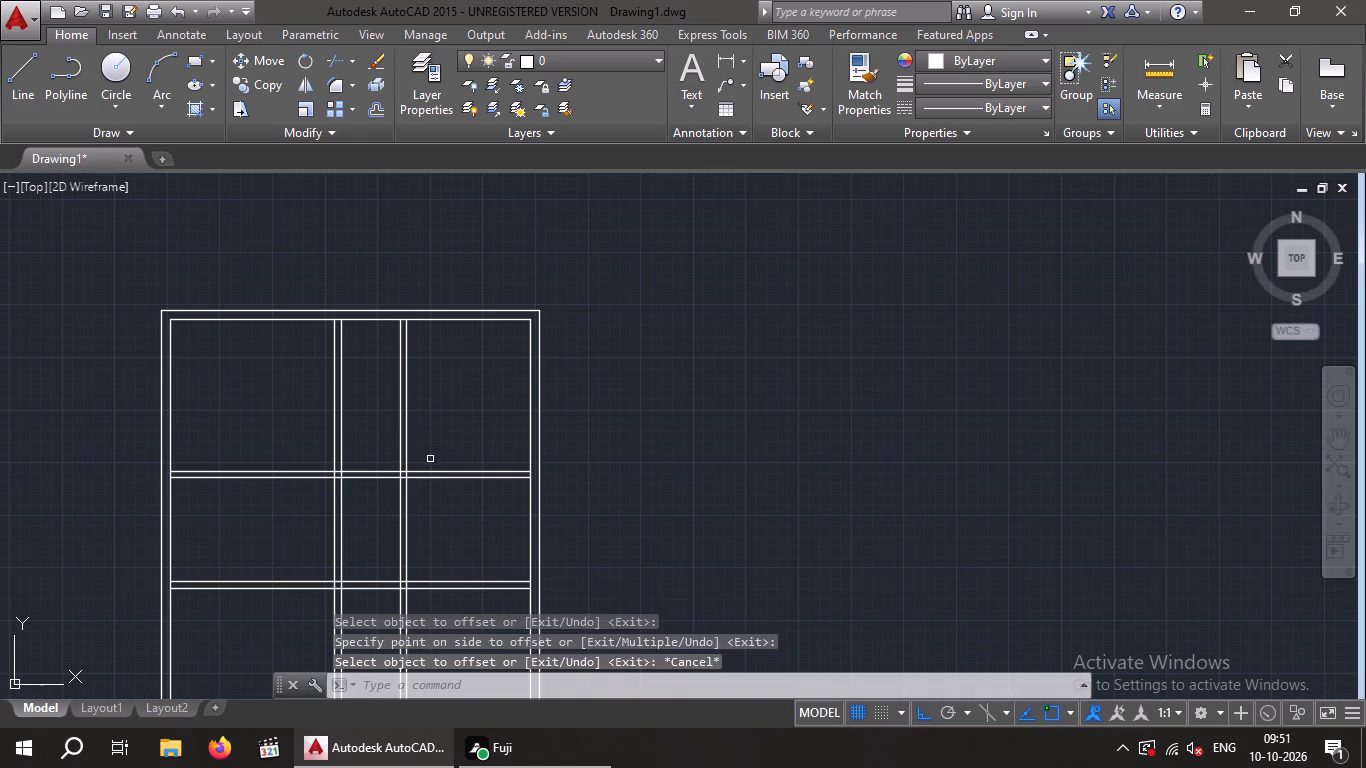
key("Escape")
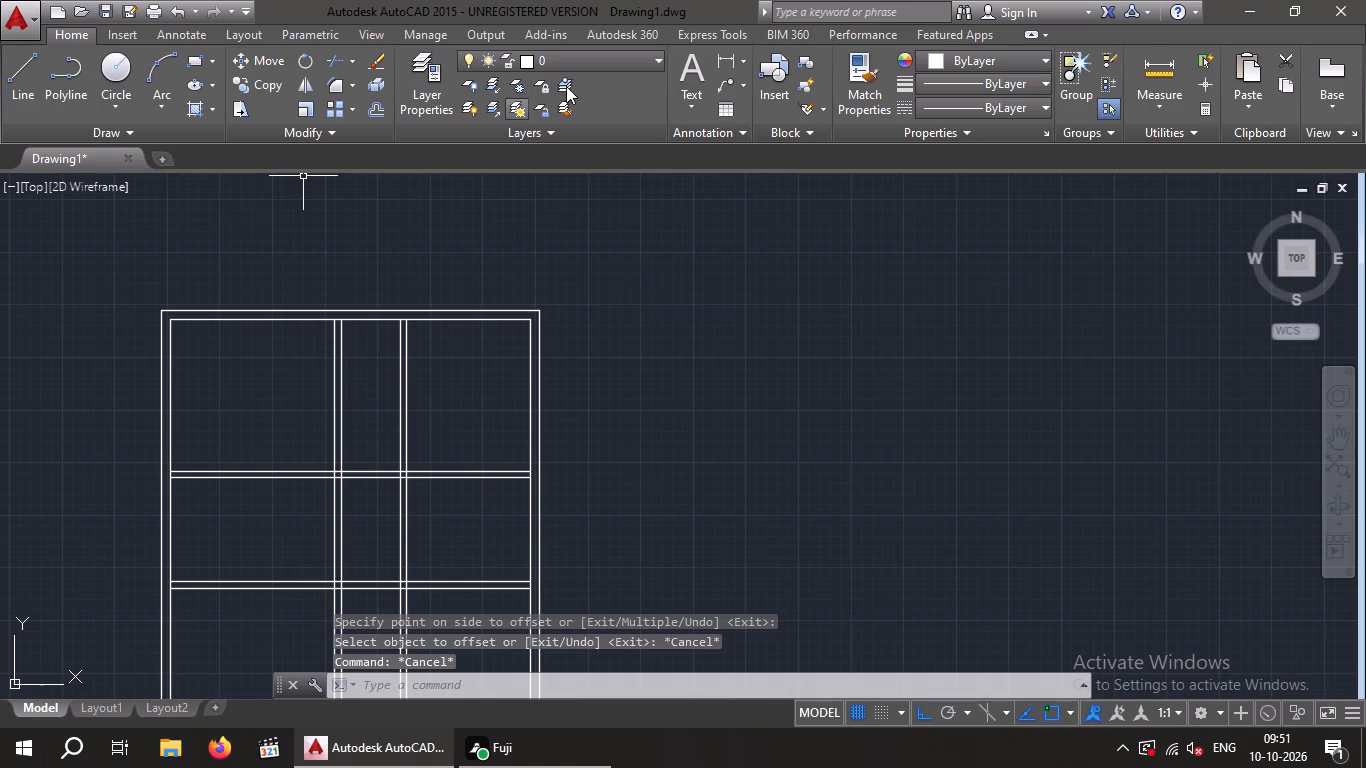
Add a linear dimension for the plan's overall outer width, placed above the top wall.
left_click(728, 62)
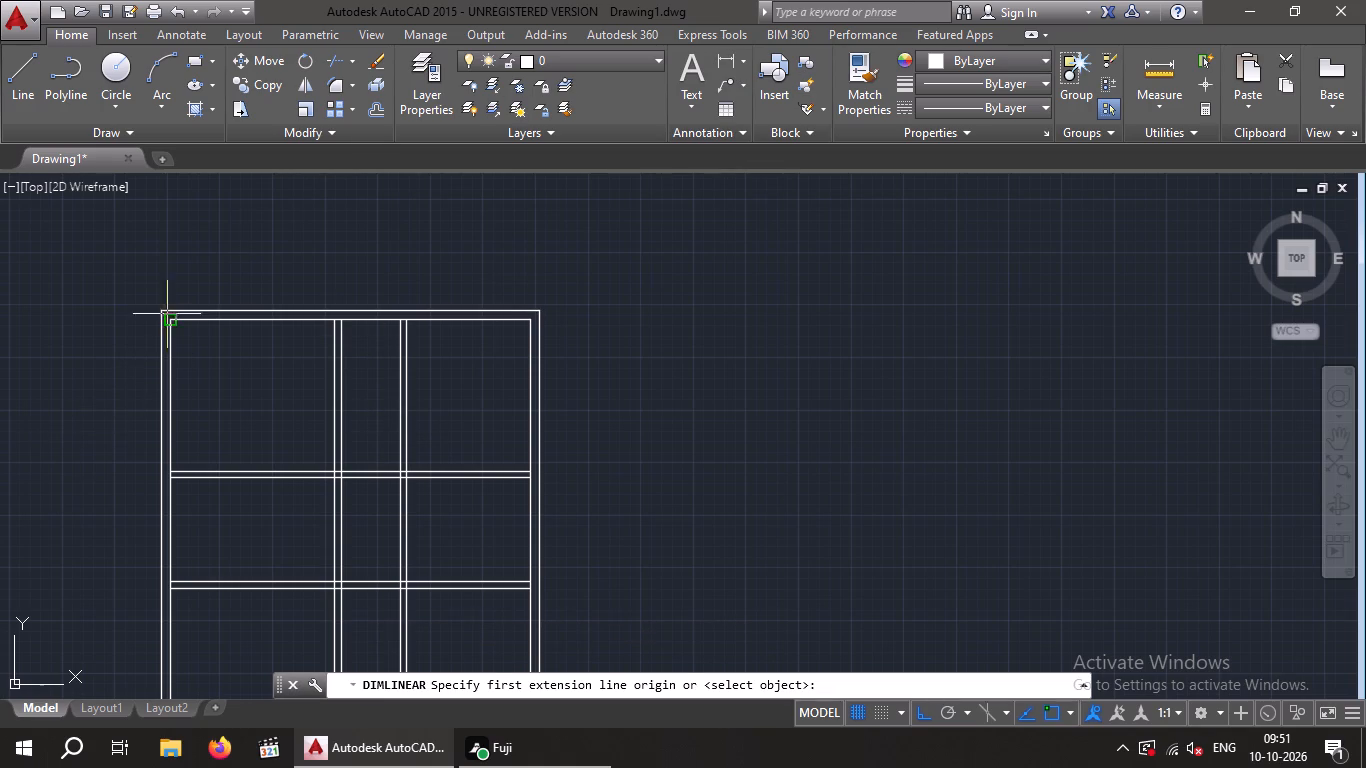
left_click(162, 308)
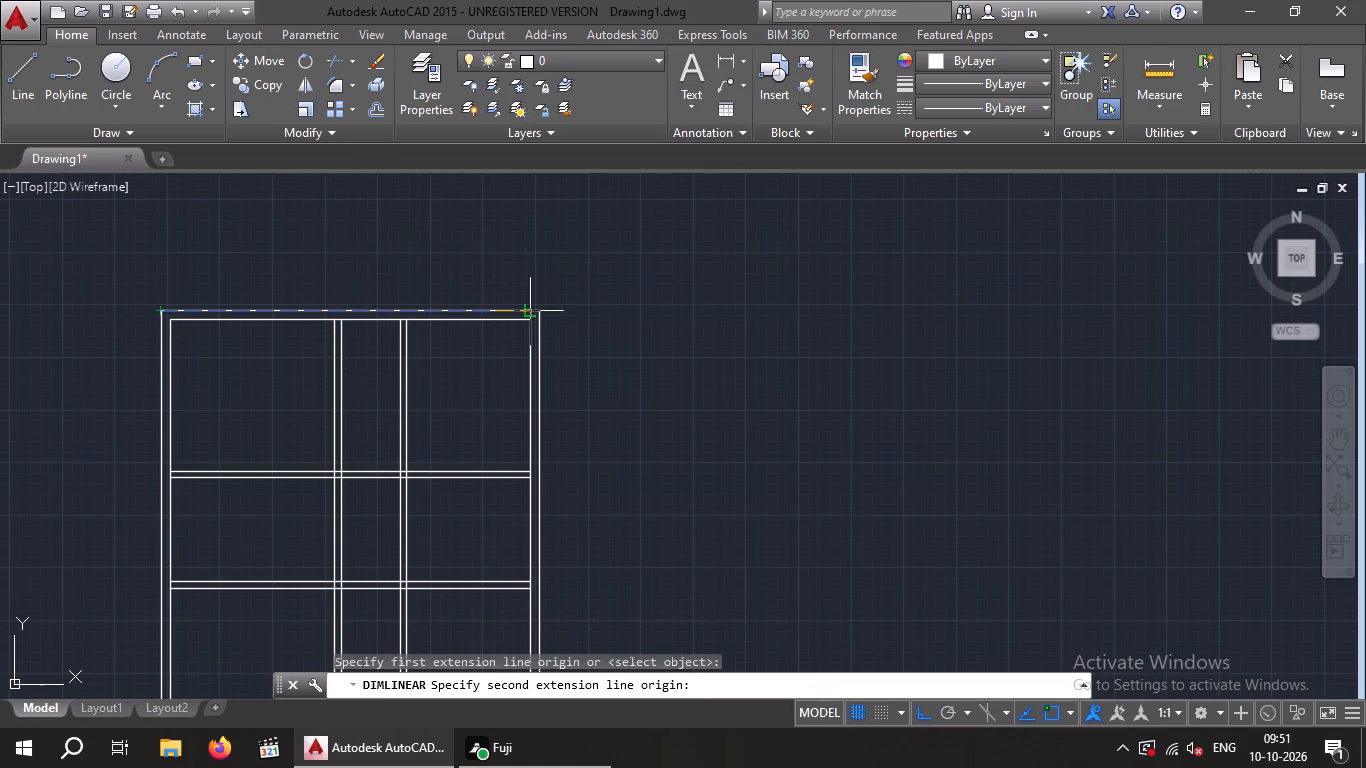
left_click(540, 311)
left_click(533, 269)
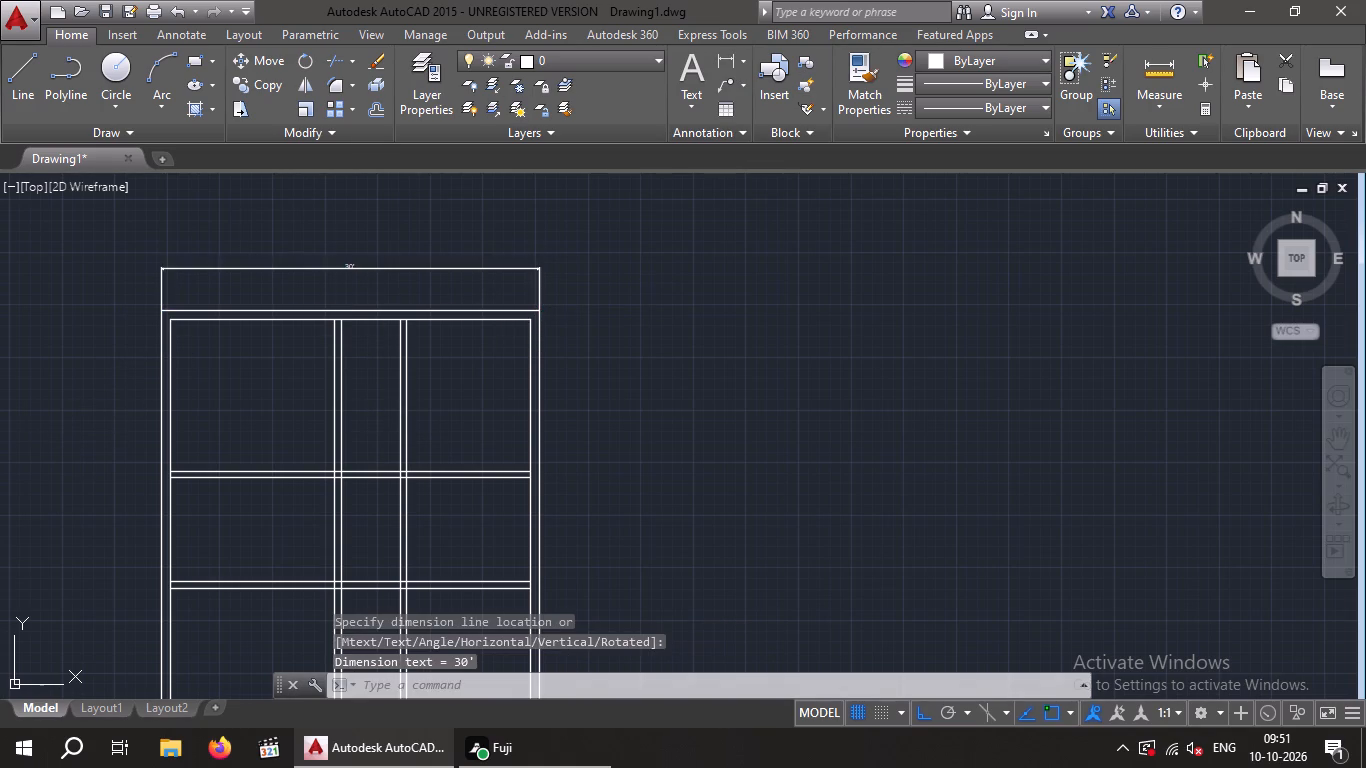
scroll(351, 268, "up", 1)
scroll(351, 268, "down", 1)
scroll(351, 268, "up", 3)
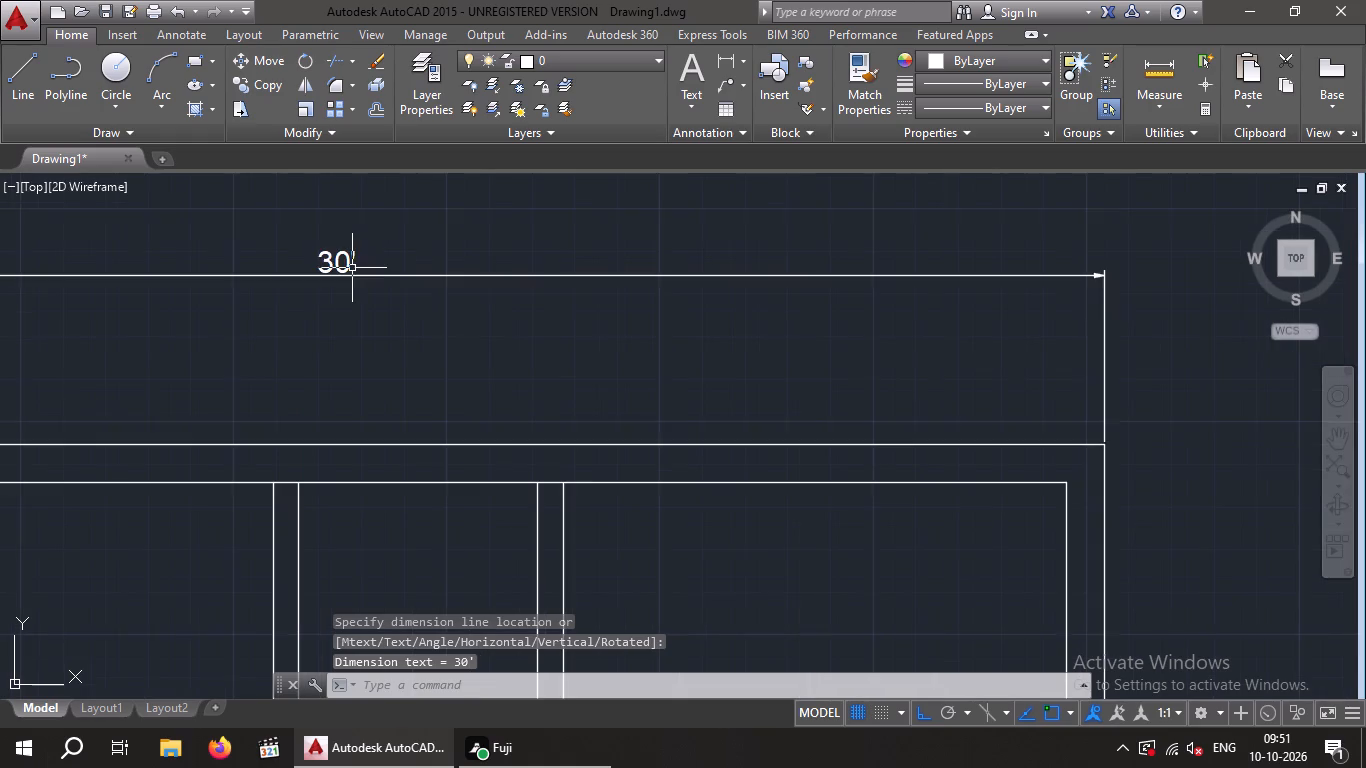
scroll(352, 268, "down", 2)
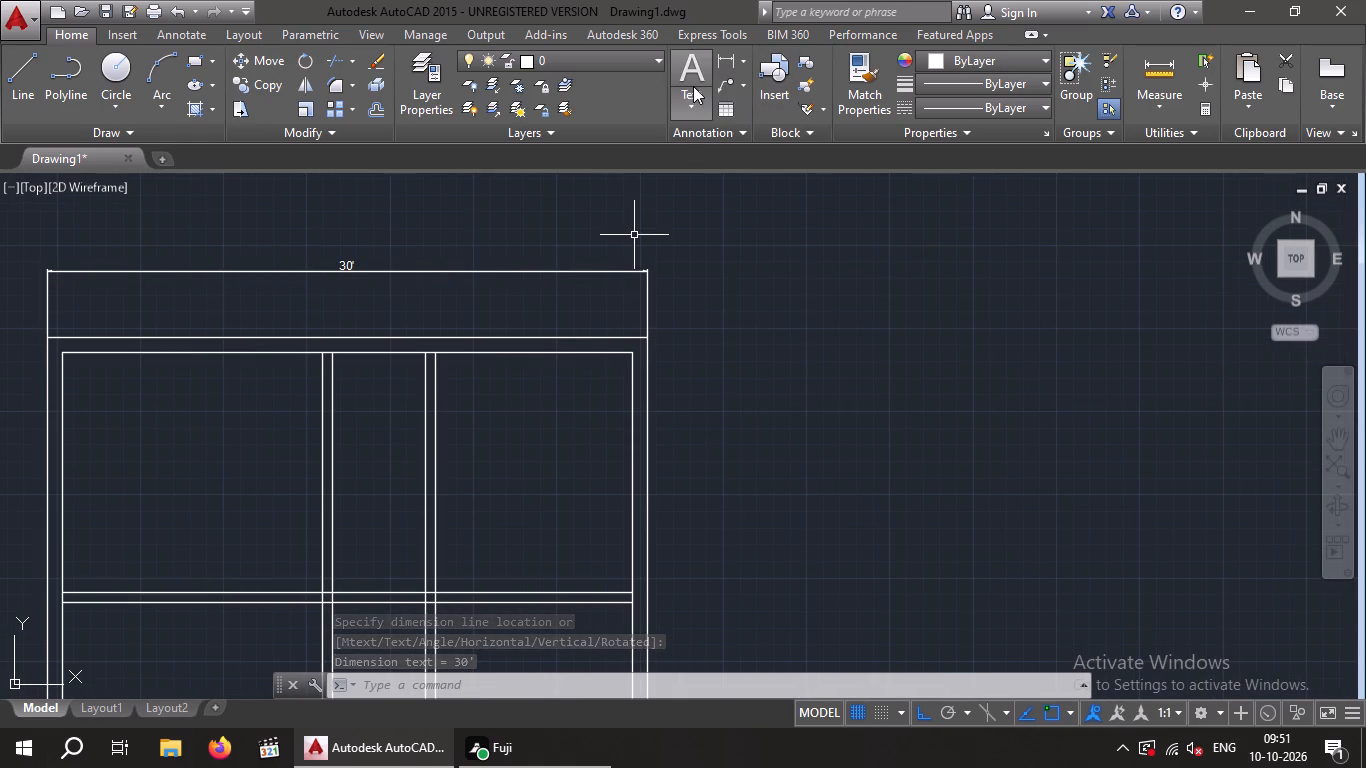
Check the top right room's width from the second vertical partition to the inner right wall line with a linear dimension preview.
left_click(719, 62)
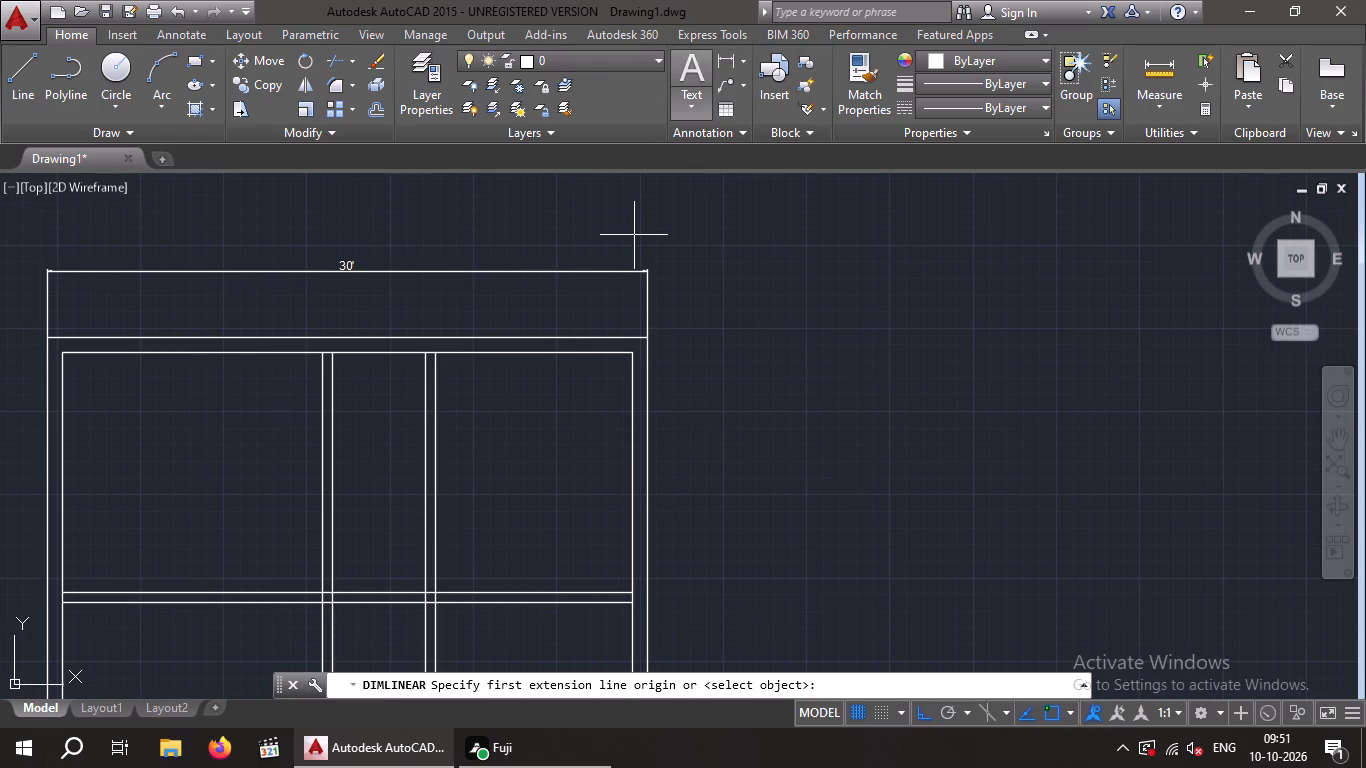
left_click(437, 353)
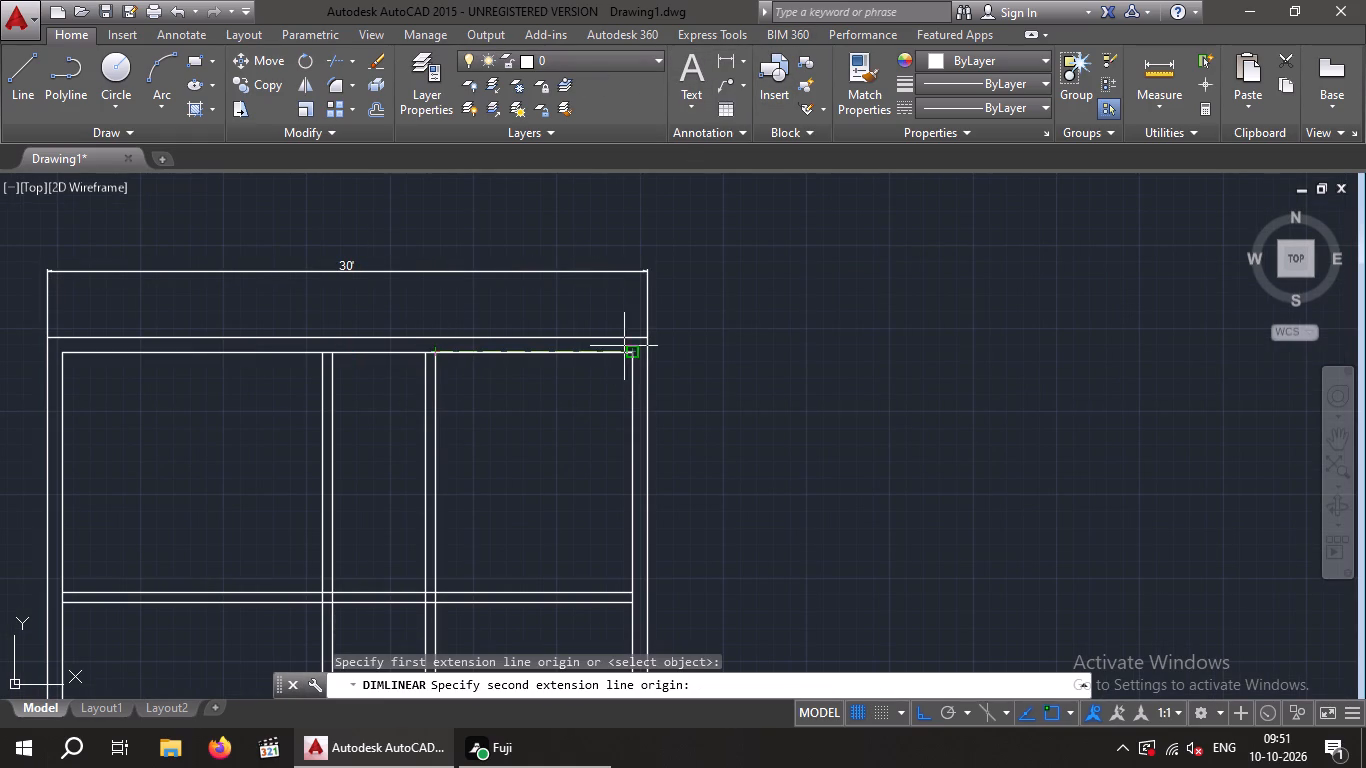
left_click(629, 351)
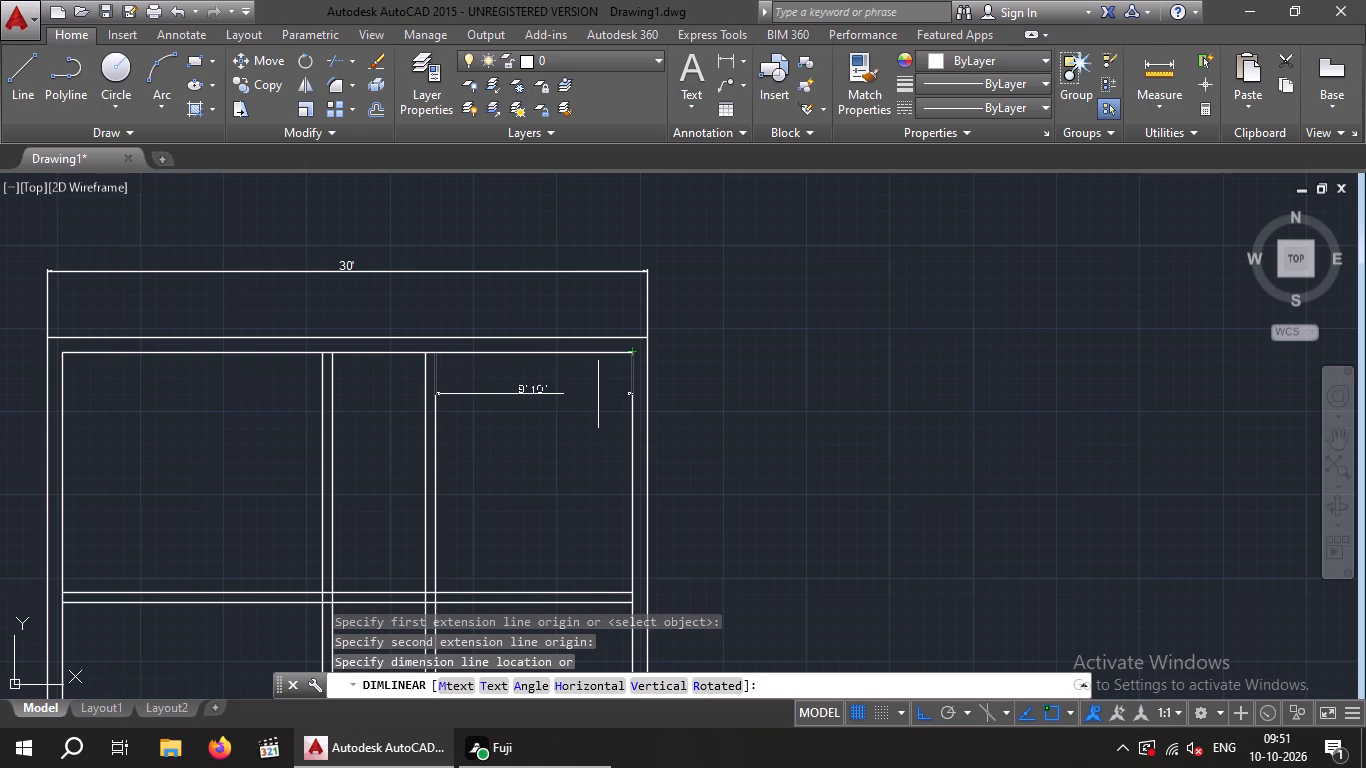
key("Escape")
key("Escape")
scroll(357, 397, "down", 2)
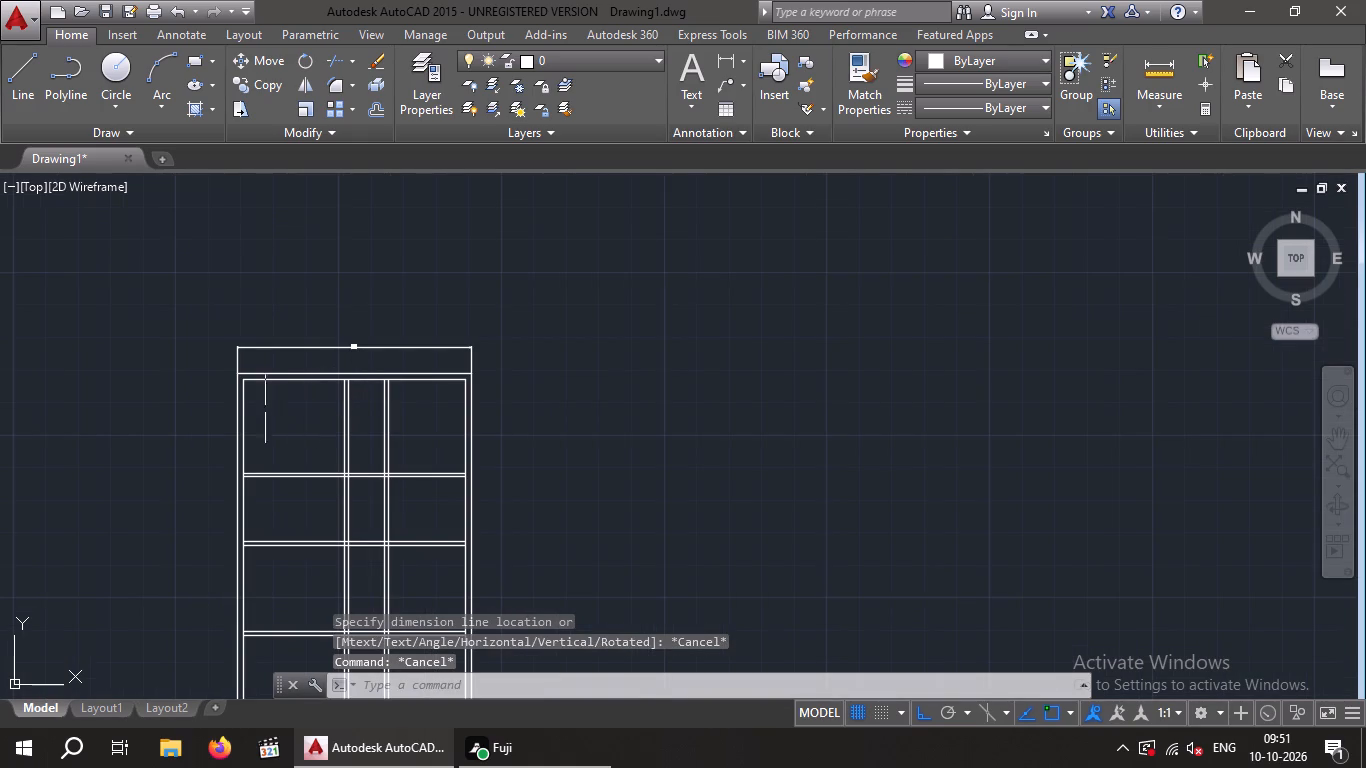
Check the top left room's width from the inner left wall line to the first vertical partition with a linear dimension preview.
left_click(716, 59)
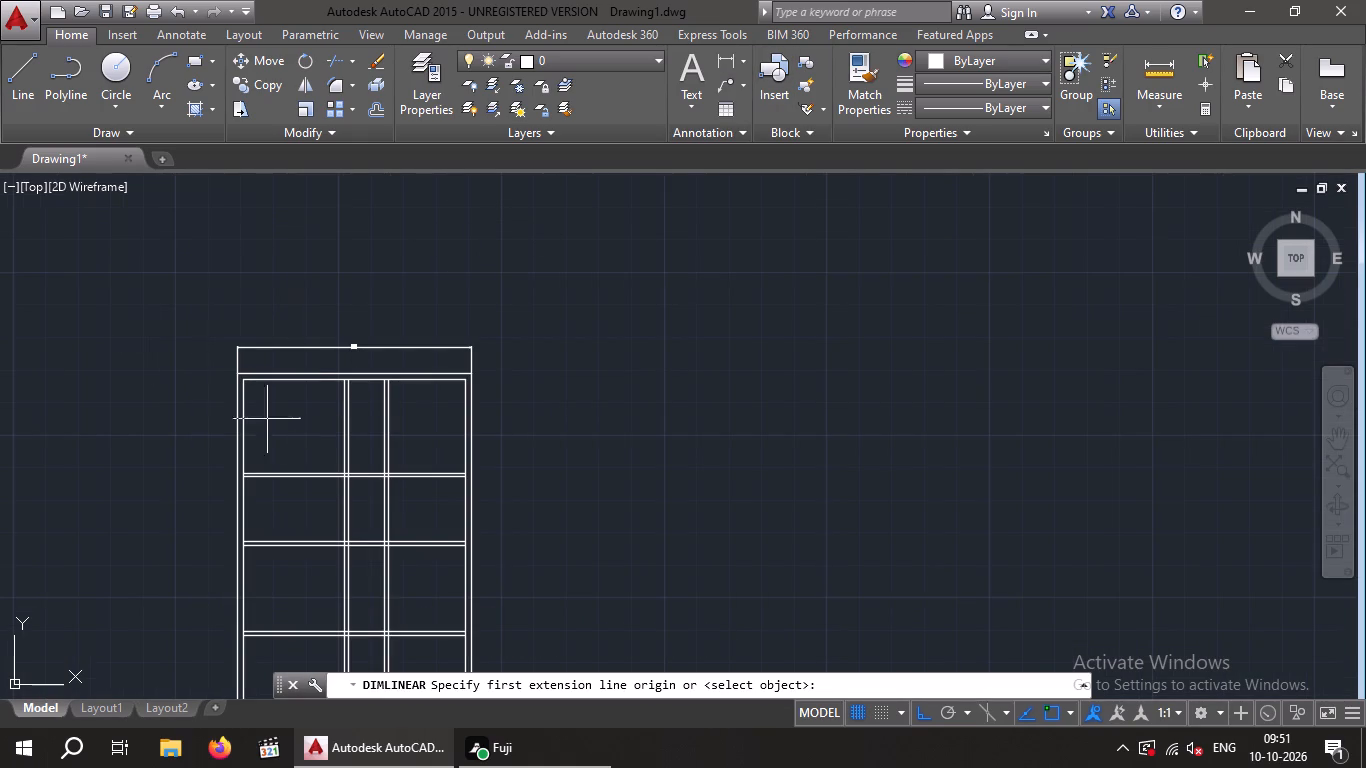
scroll(270, 373, "up", 2)
scroll(270, 373, "down", 1)
scroll(270, 373, "up", 2)
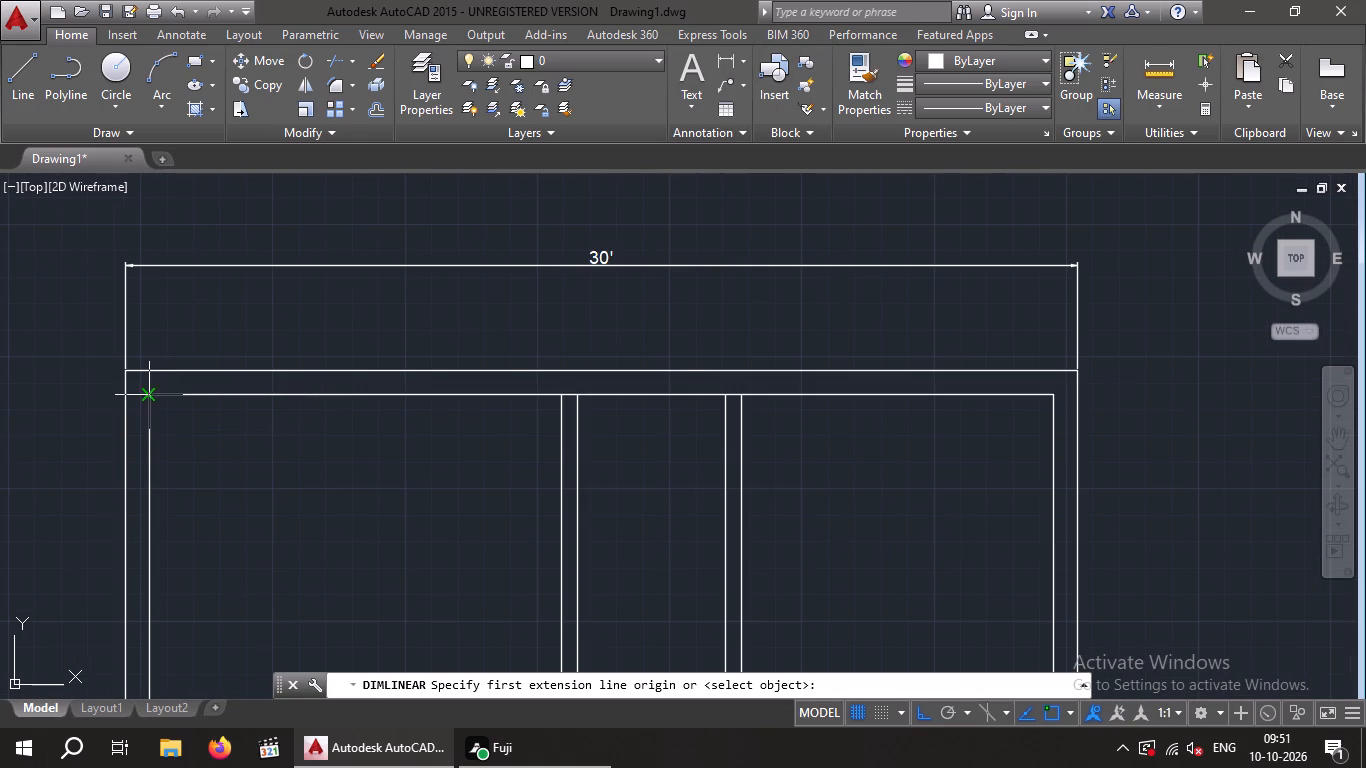
left_click(150, 394)
left_click(556, 395)
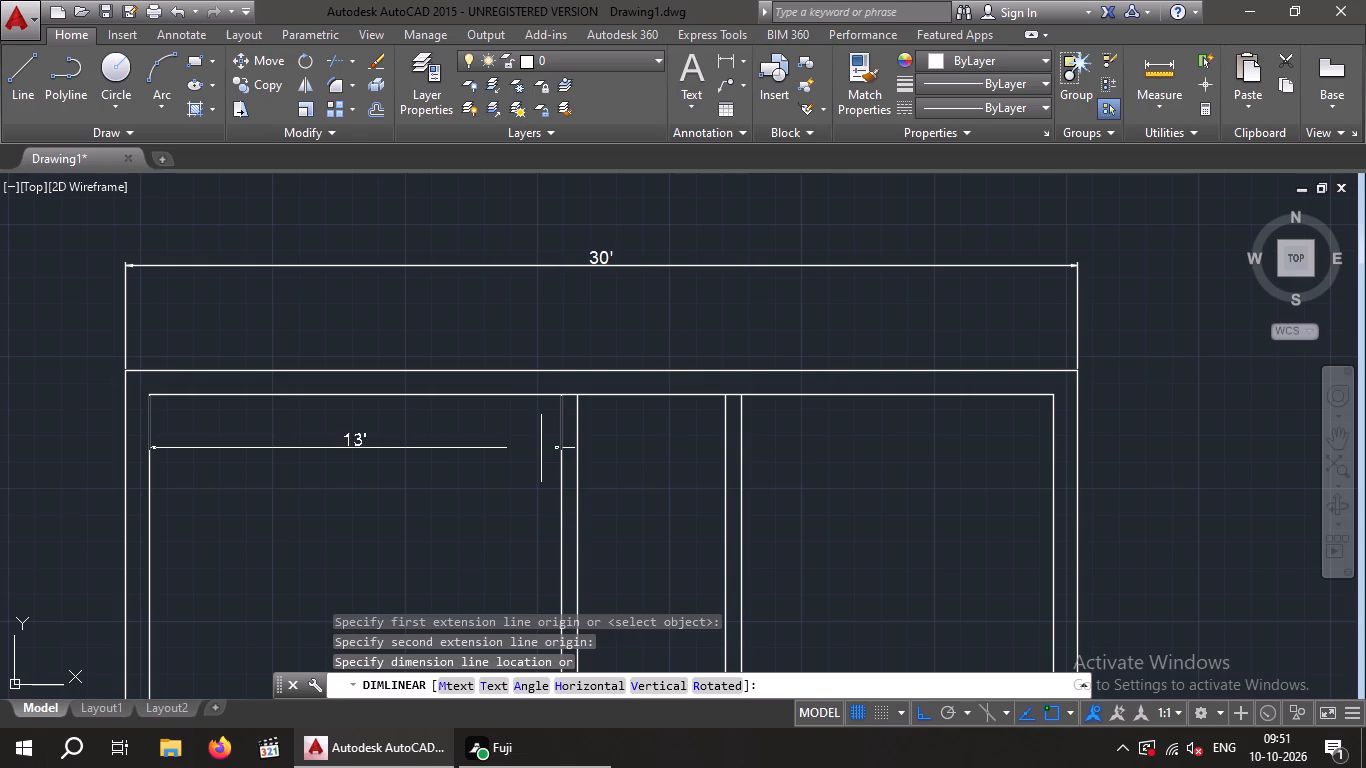
key("Escape")
key("Escape")
scroll(539, 447, "down", 2)
scroll(539, 447, "up", 2)
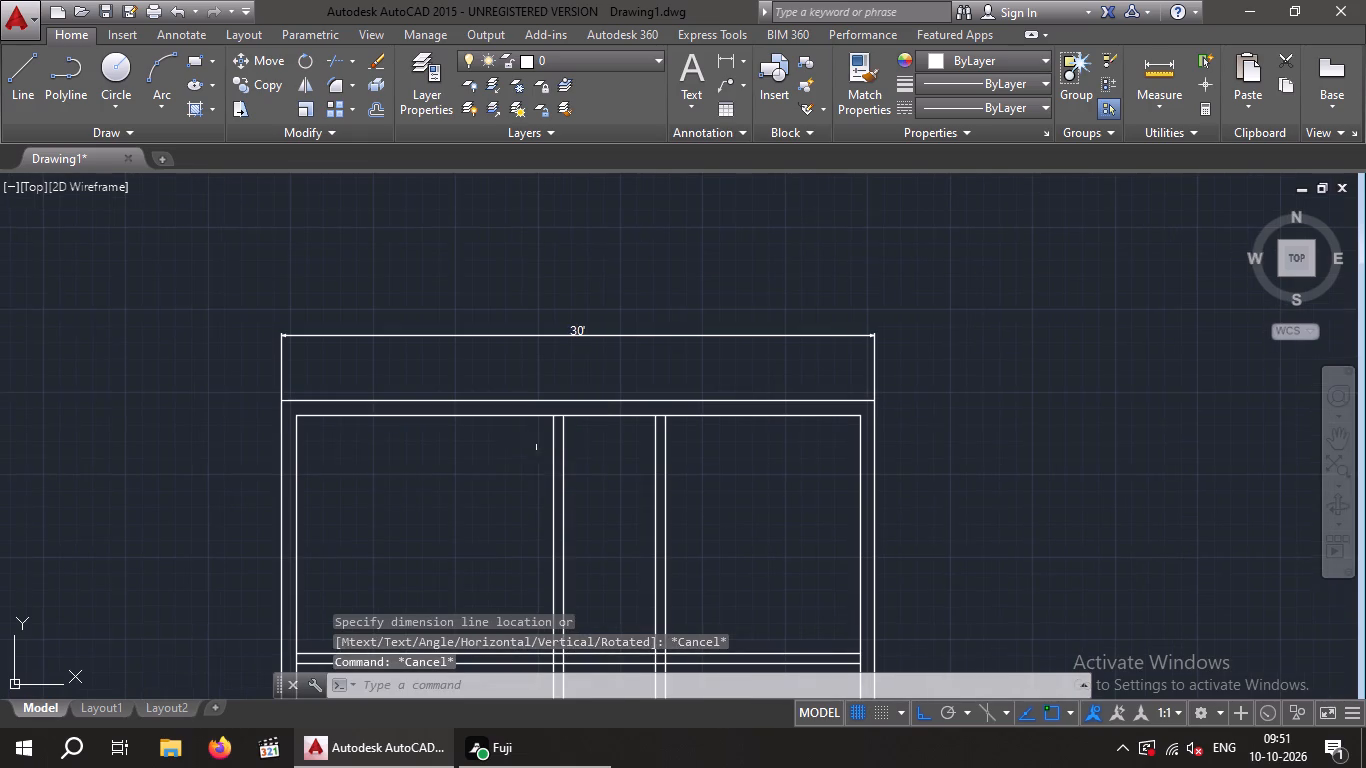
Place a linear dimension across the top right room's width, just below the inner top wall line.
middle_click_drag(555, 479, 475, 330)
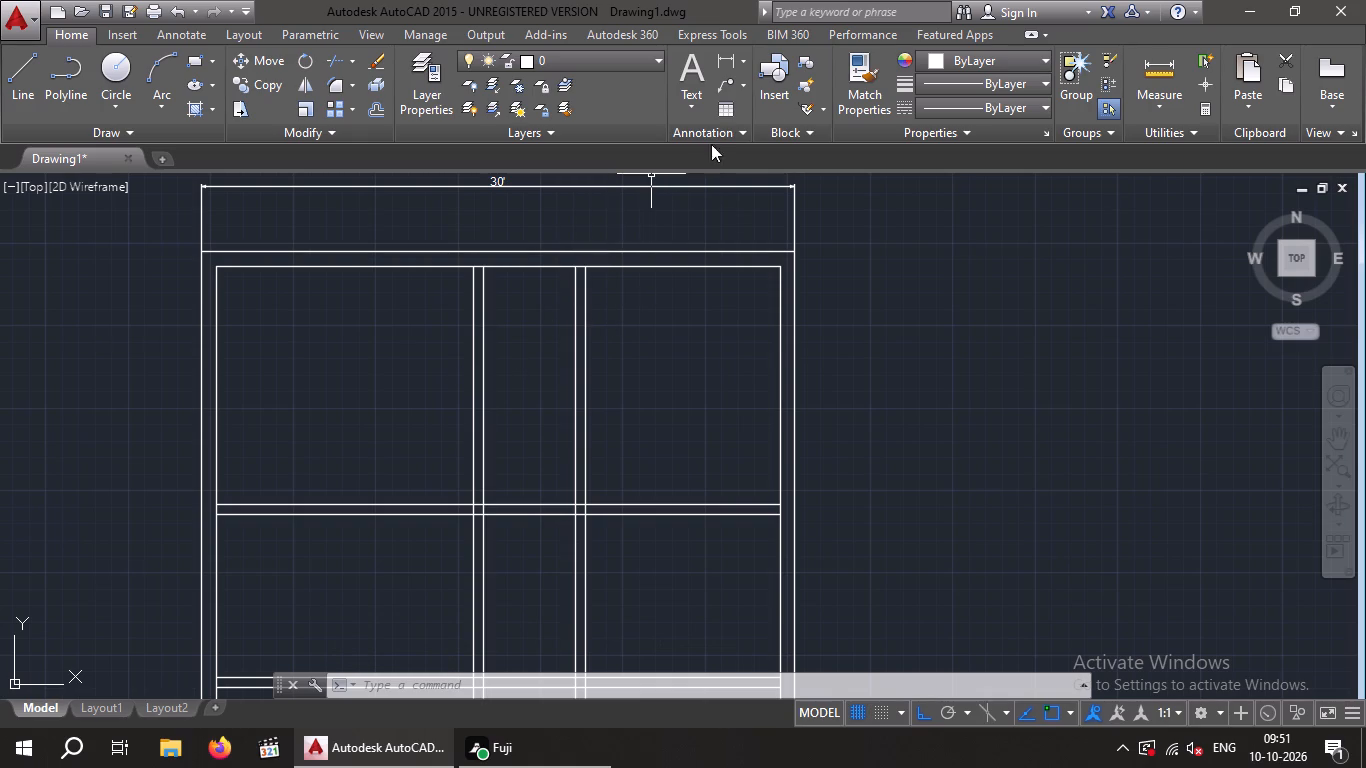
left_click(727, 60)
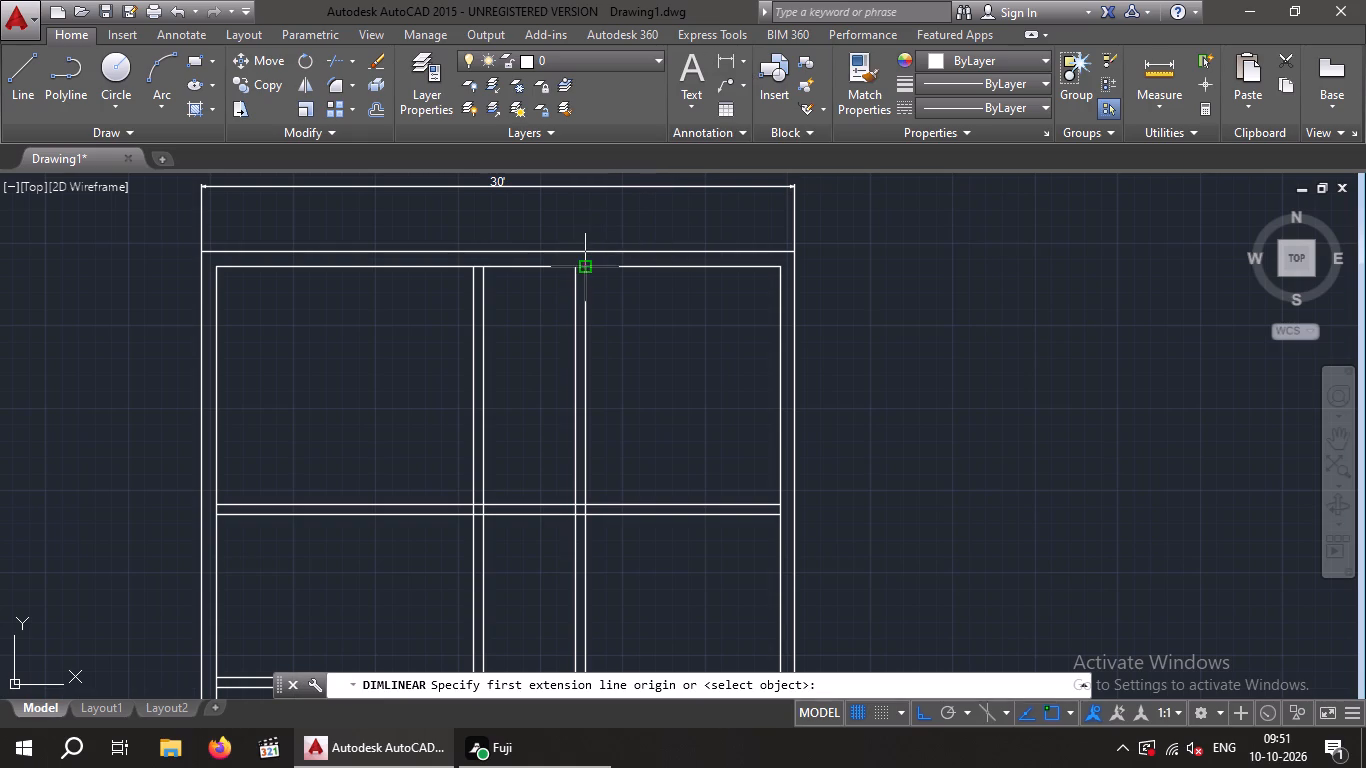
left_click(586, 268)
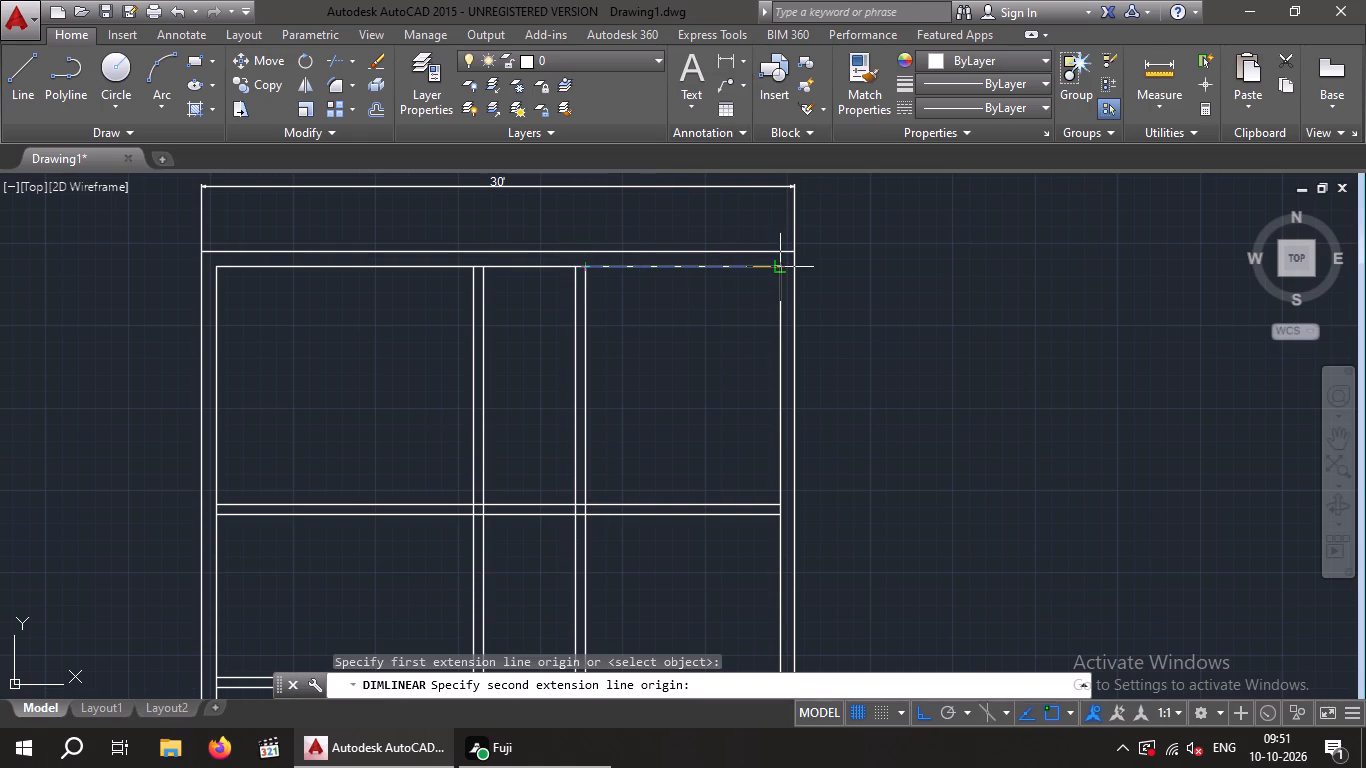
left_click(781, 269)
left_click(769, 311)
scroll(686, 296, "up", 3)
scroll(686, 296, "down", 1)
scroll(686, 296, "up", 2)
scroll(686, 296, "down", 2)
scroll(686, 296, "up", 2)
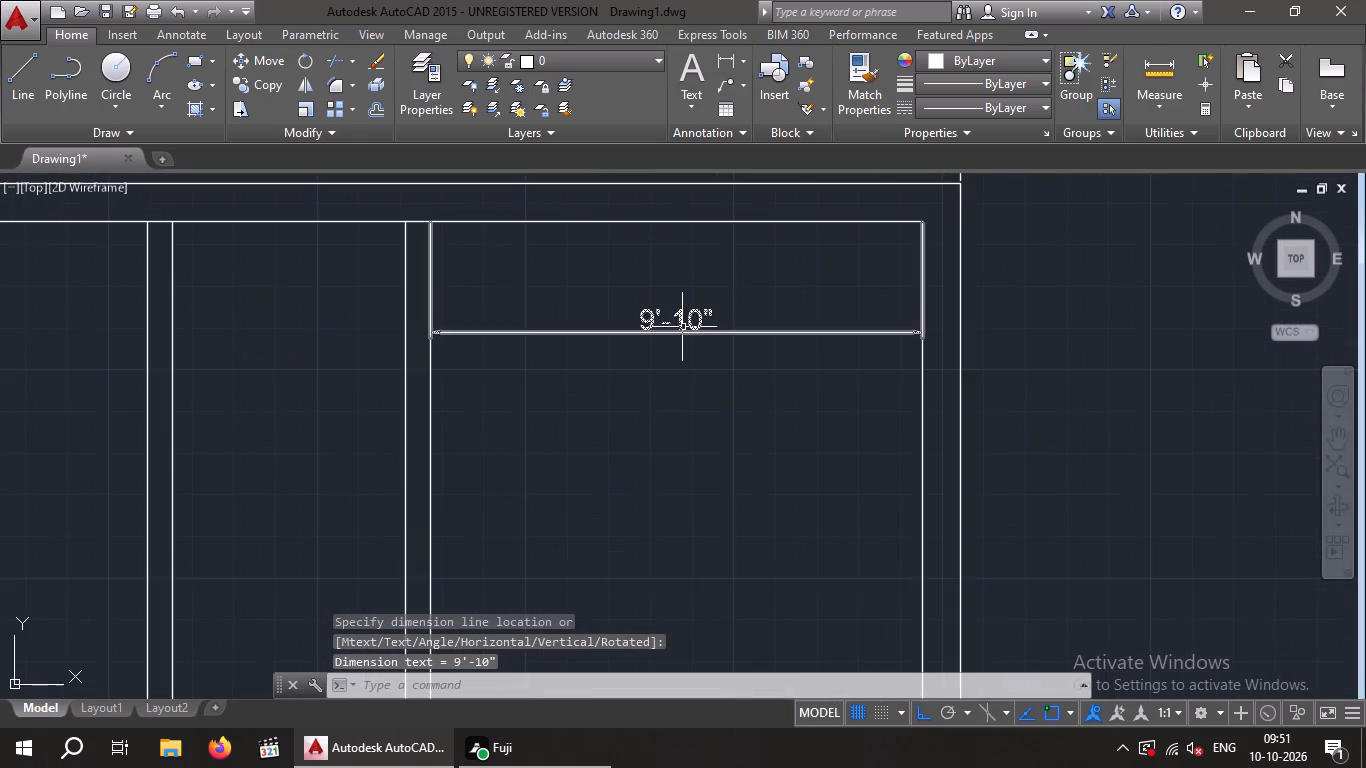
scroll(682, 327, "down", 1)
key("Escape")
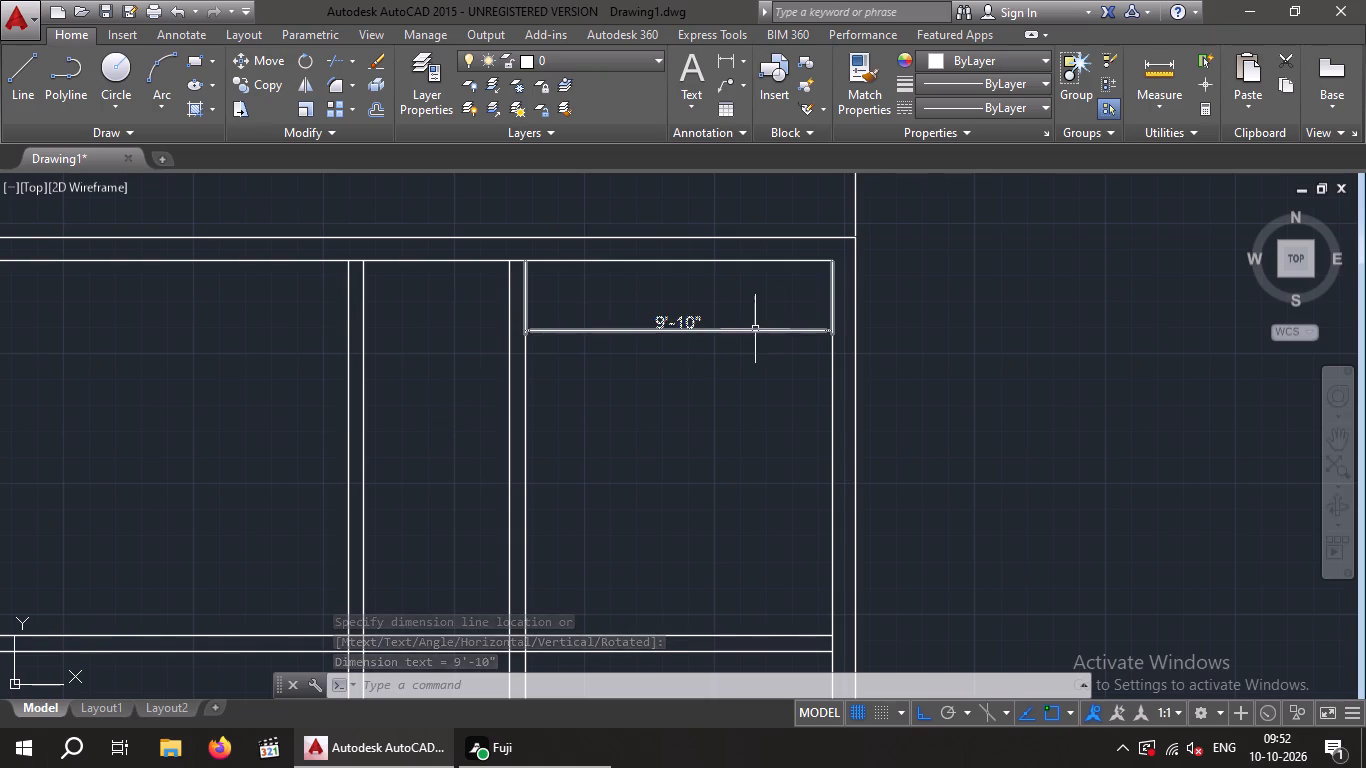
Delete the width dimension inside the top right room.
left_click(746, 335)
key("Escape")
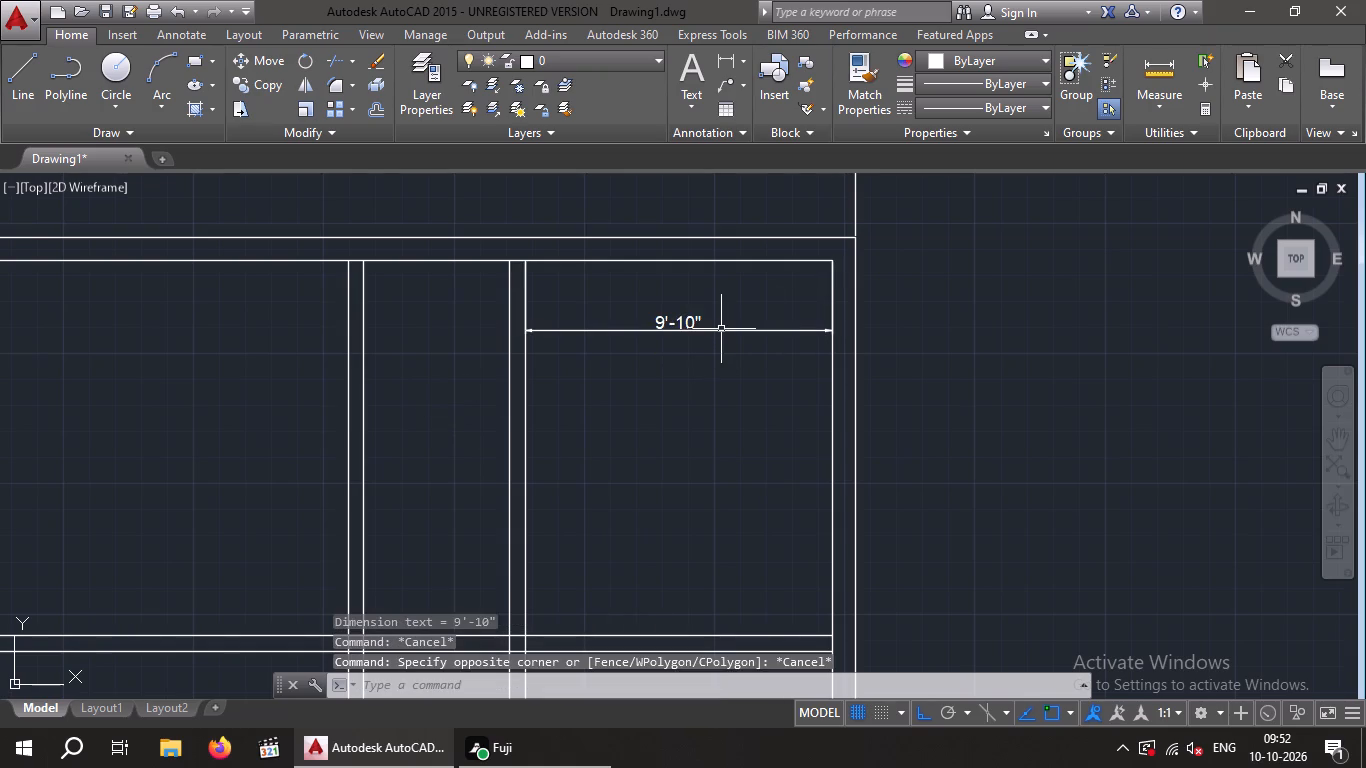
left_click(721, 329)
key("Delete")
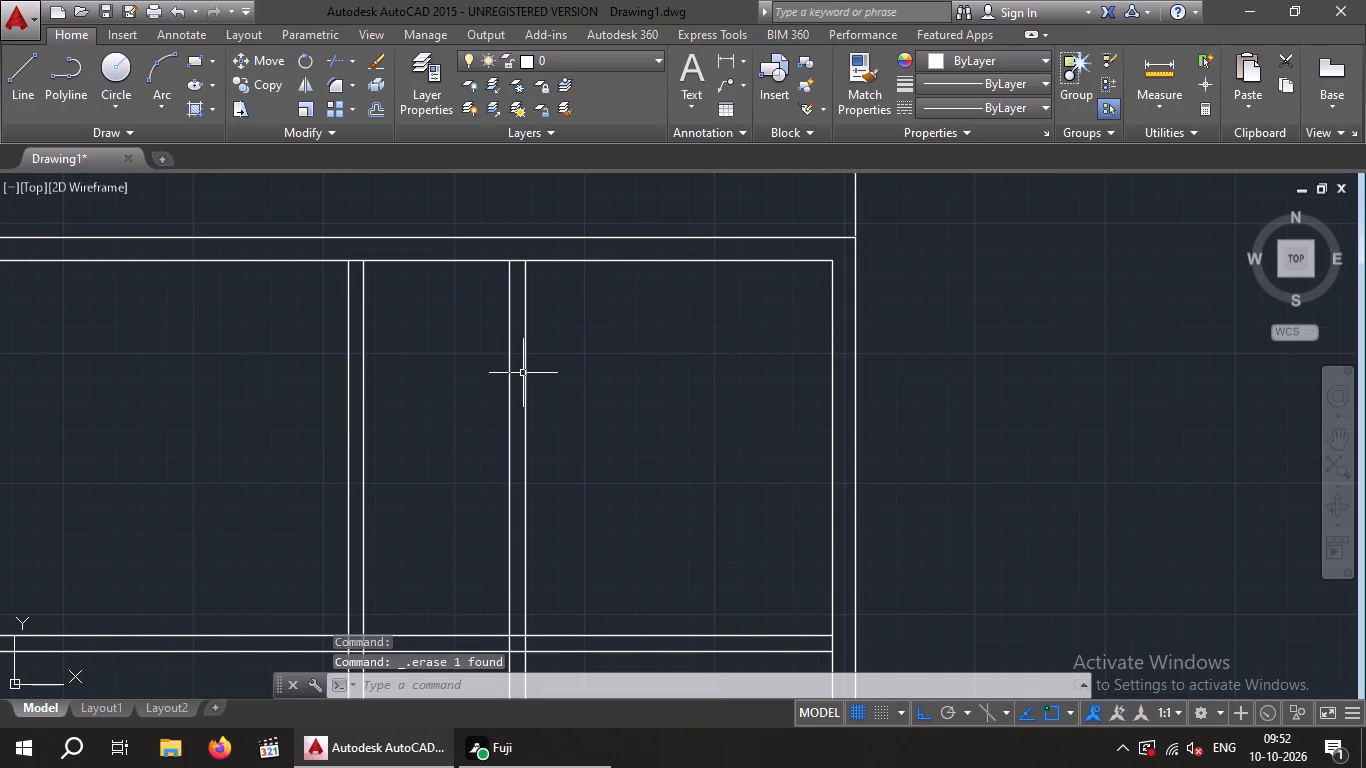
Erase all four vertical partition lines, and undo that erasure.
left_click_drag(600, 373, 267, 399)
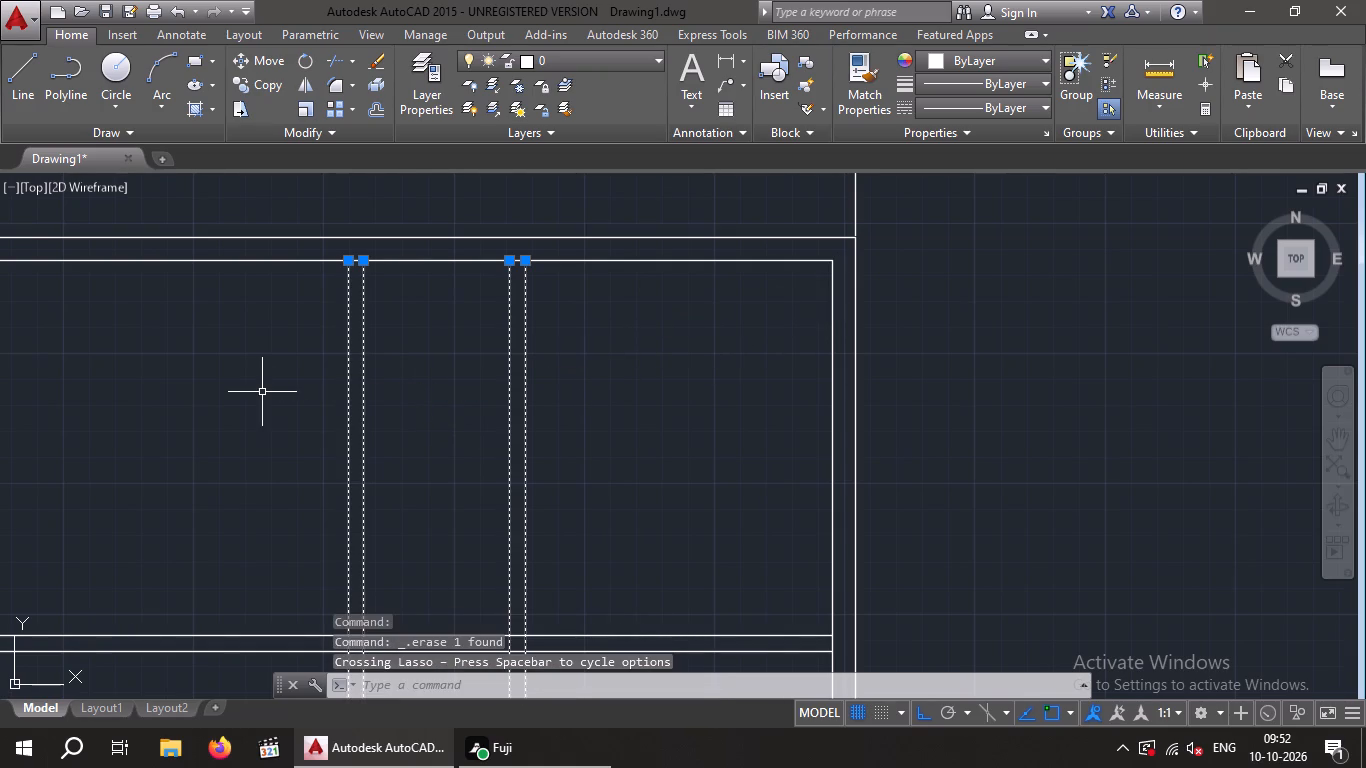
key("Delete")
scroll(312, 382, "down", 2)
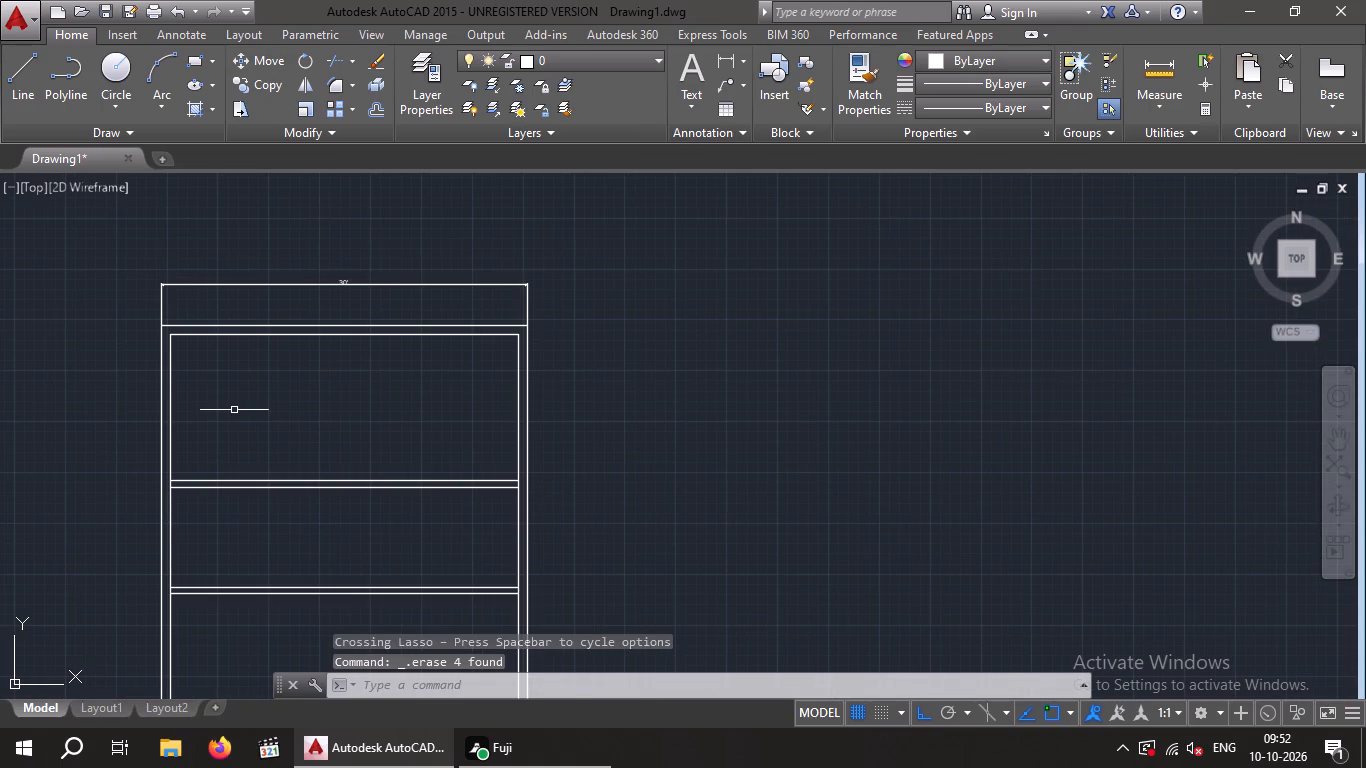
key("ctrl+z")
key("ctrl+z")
Erase three of the vertical partition lines, keeping only the leftmost one.
scroll(366, 405, "down", 3)
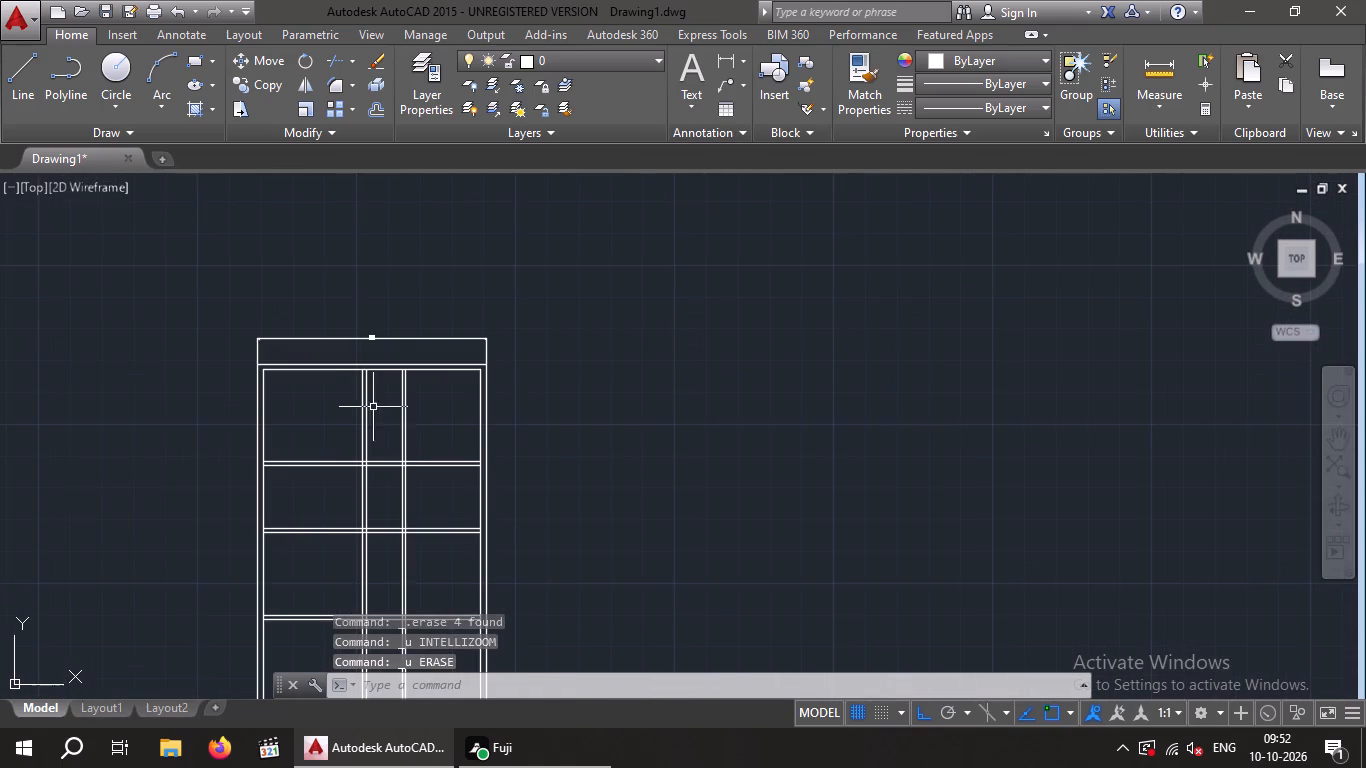
scroll(401, 424, "up", 1)
left_click_drag(425, 421, 348, 441)
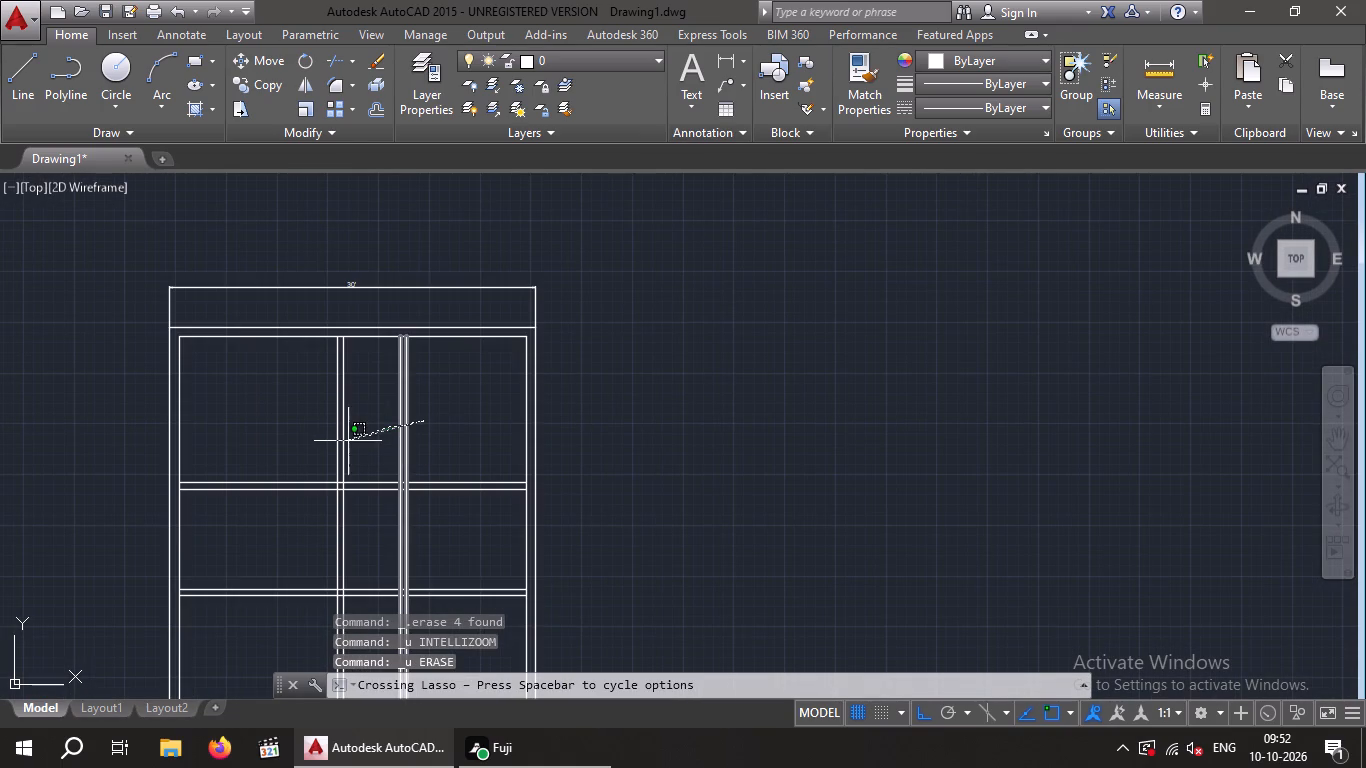
left_click_drag(348, 441, 341, 444)
key("Delete")
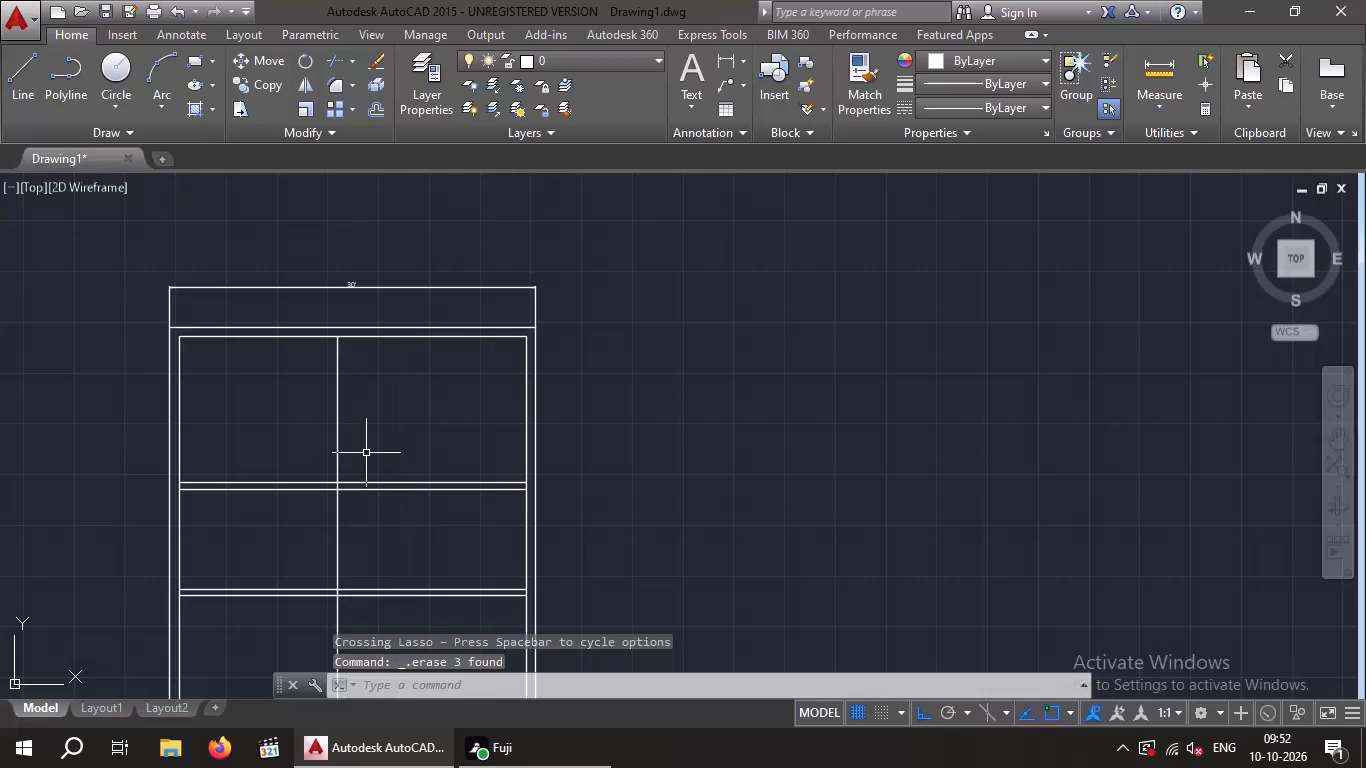
Offset the remaining vertical partition line 4" to the right to form the first vertical partition.
key("o")
key("Return")
key("4")
key("shift+quotedbl")
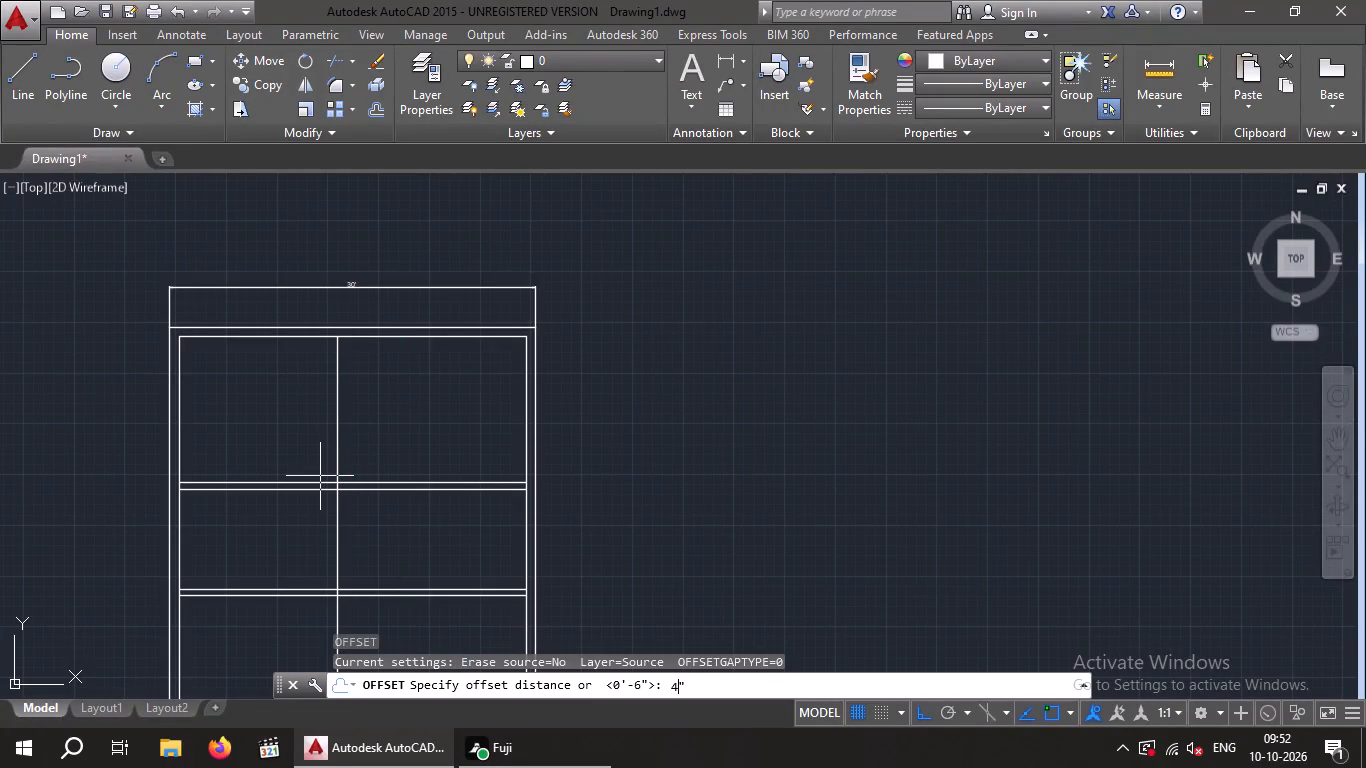
key("Return")
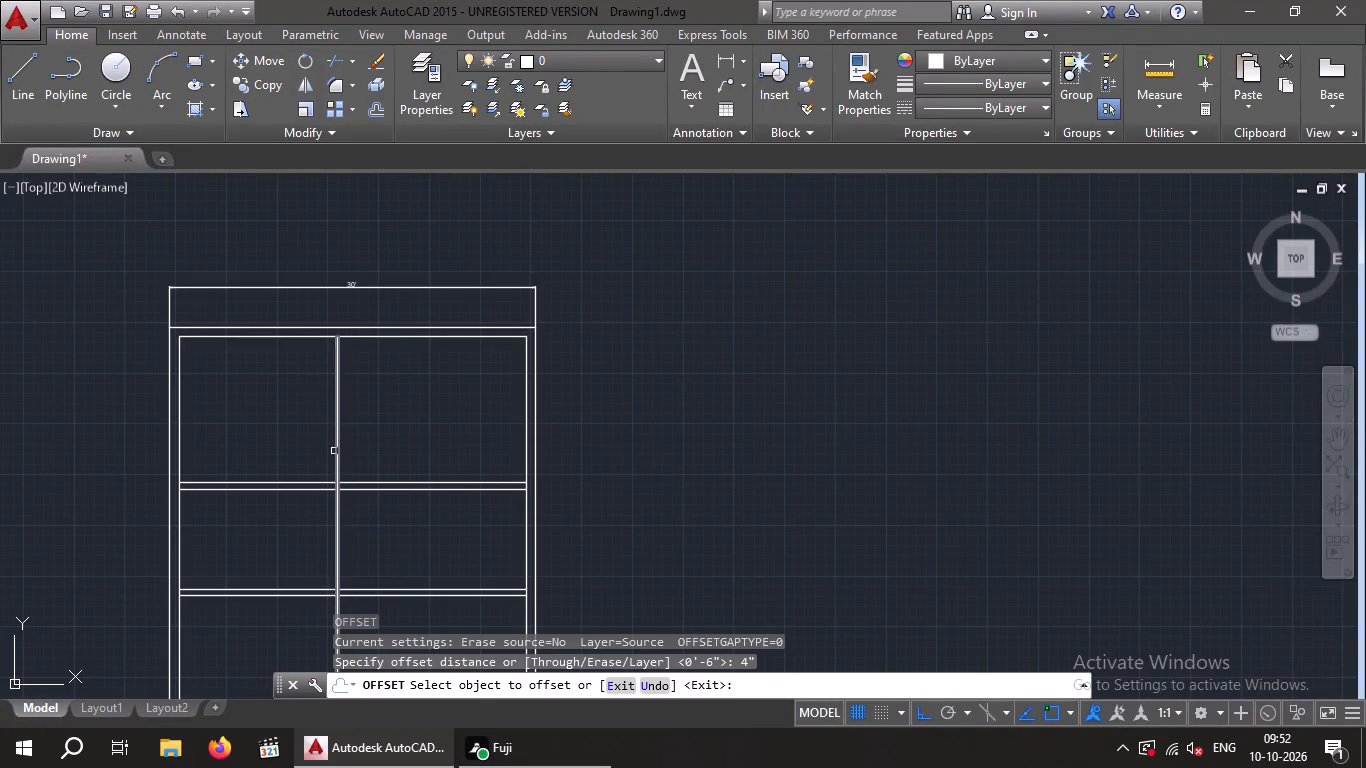
left_click(339, 453)
left_click(400, 452)
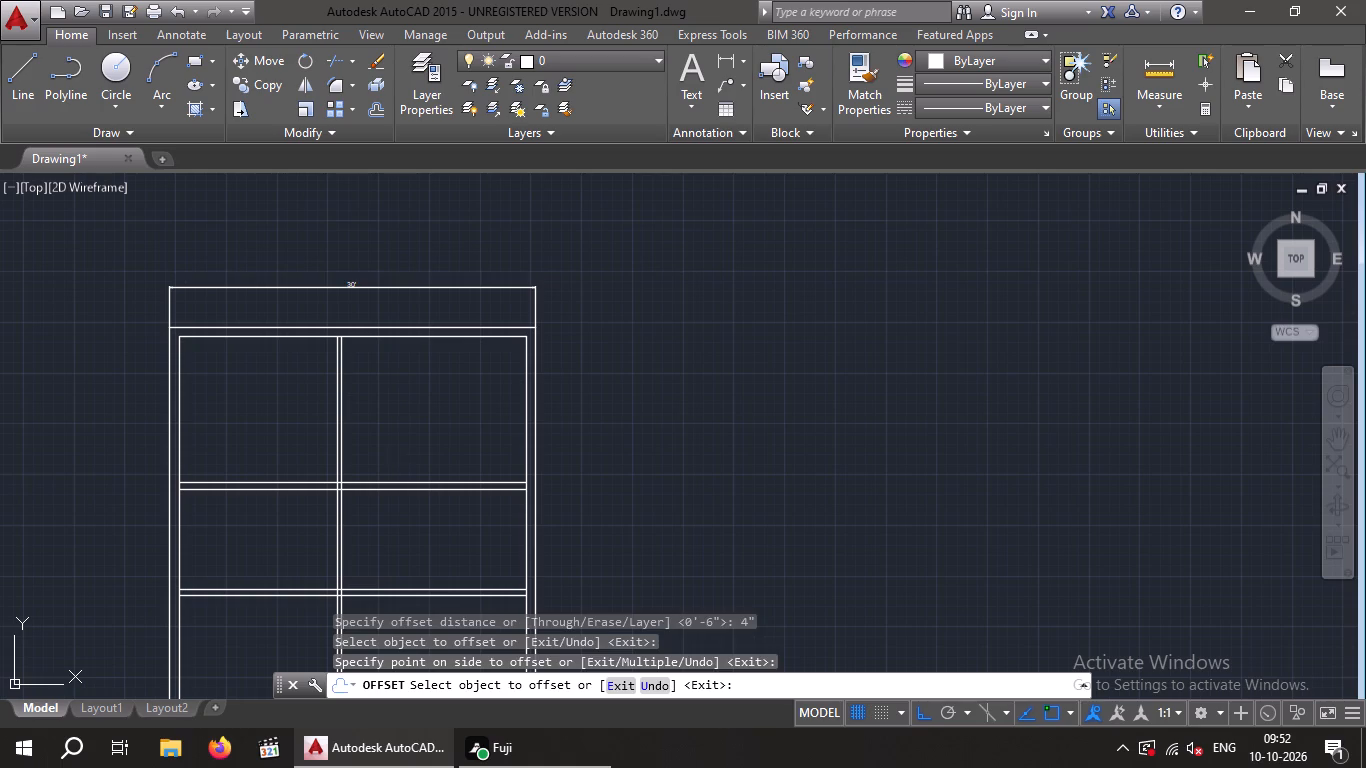
key("Escape")
key("Escape")
Offset the first vertical partition's right line 4'8" to the right.
key("o")
key("Return")
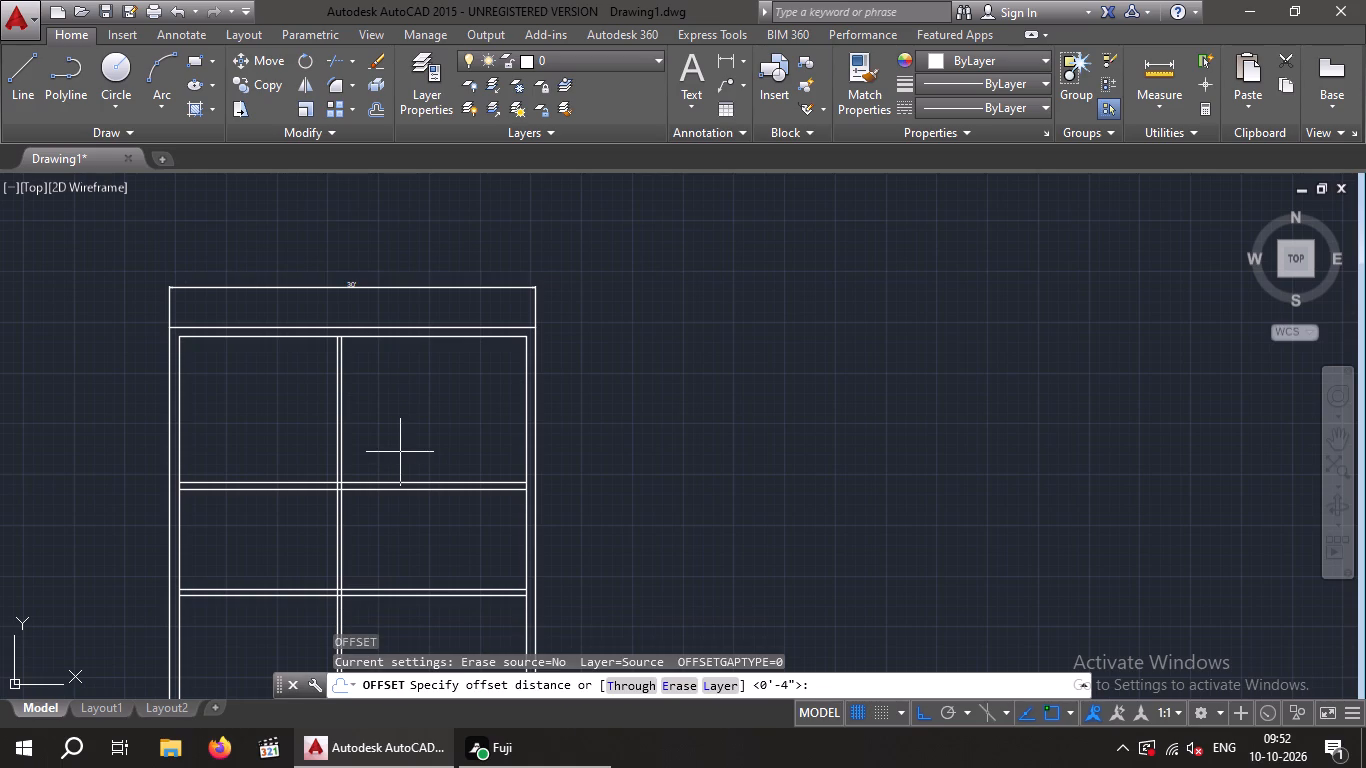
type("4'8\"")
key("Return")
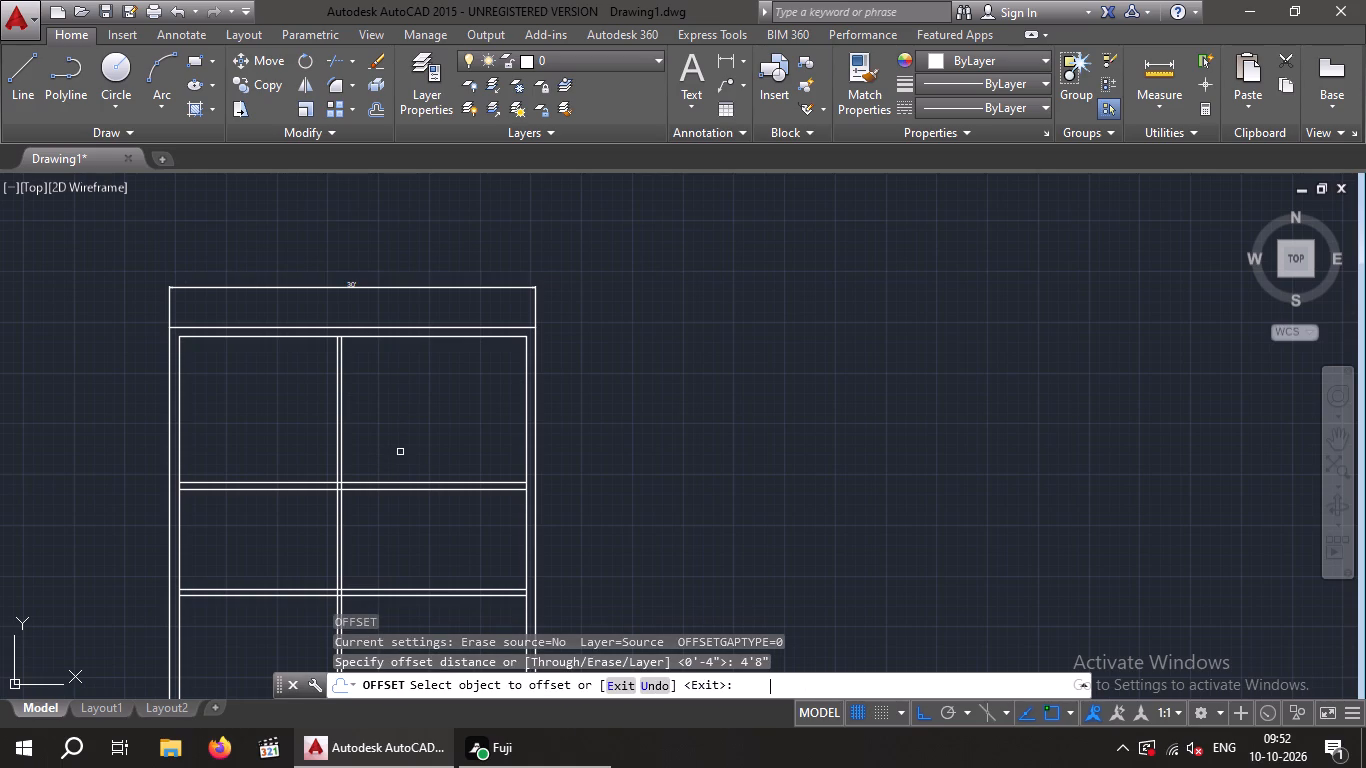
scroll(345, 428, "up", 1)
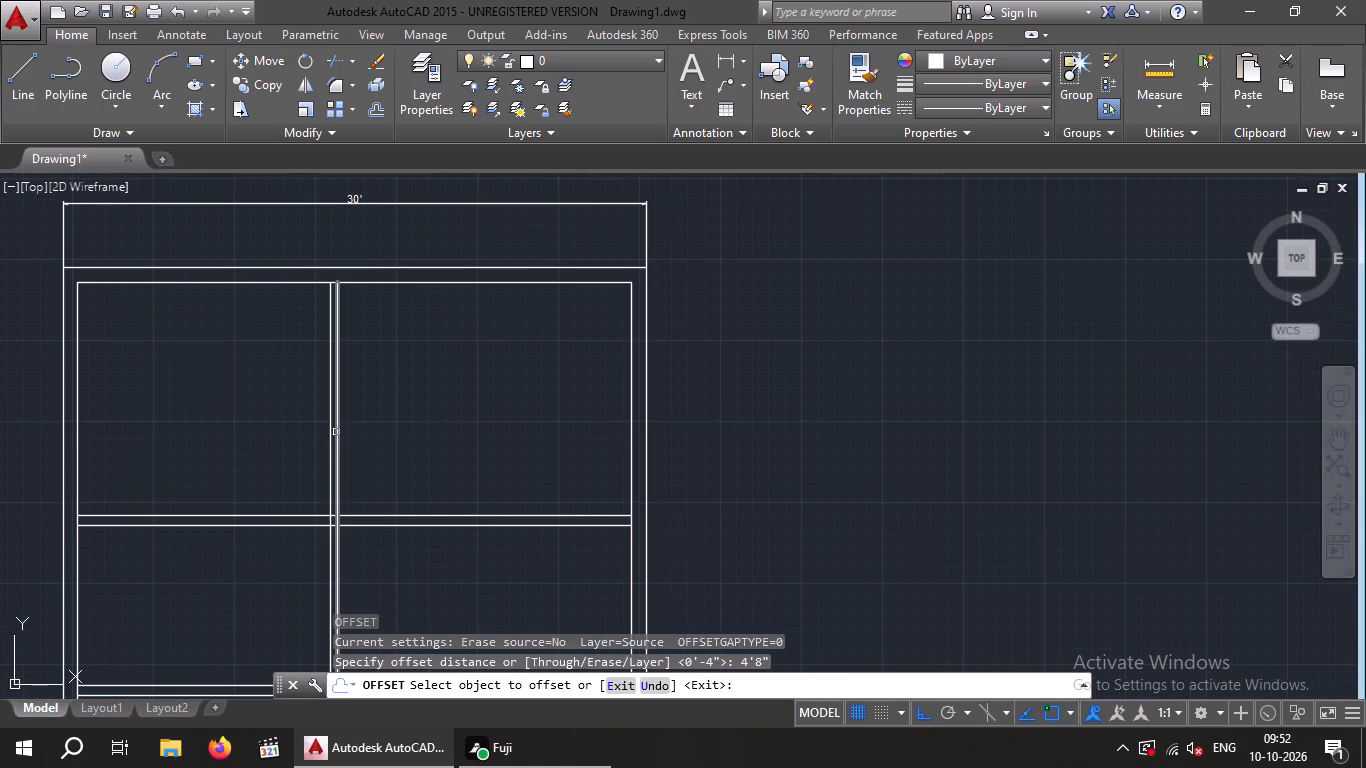
left_click(335, 434)
left_click(391, 435)
key("Escape")
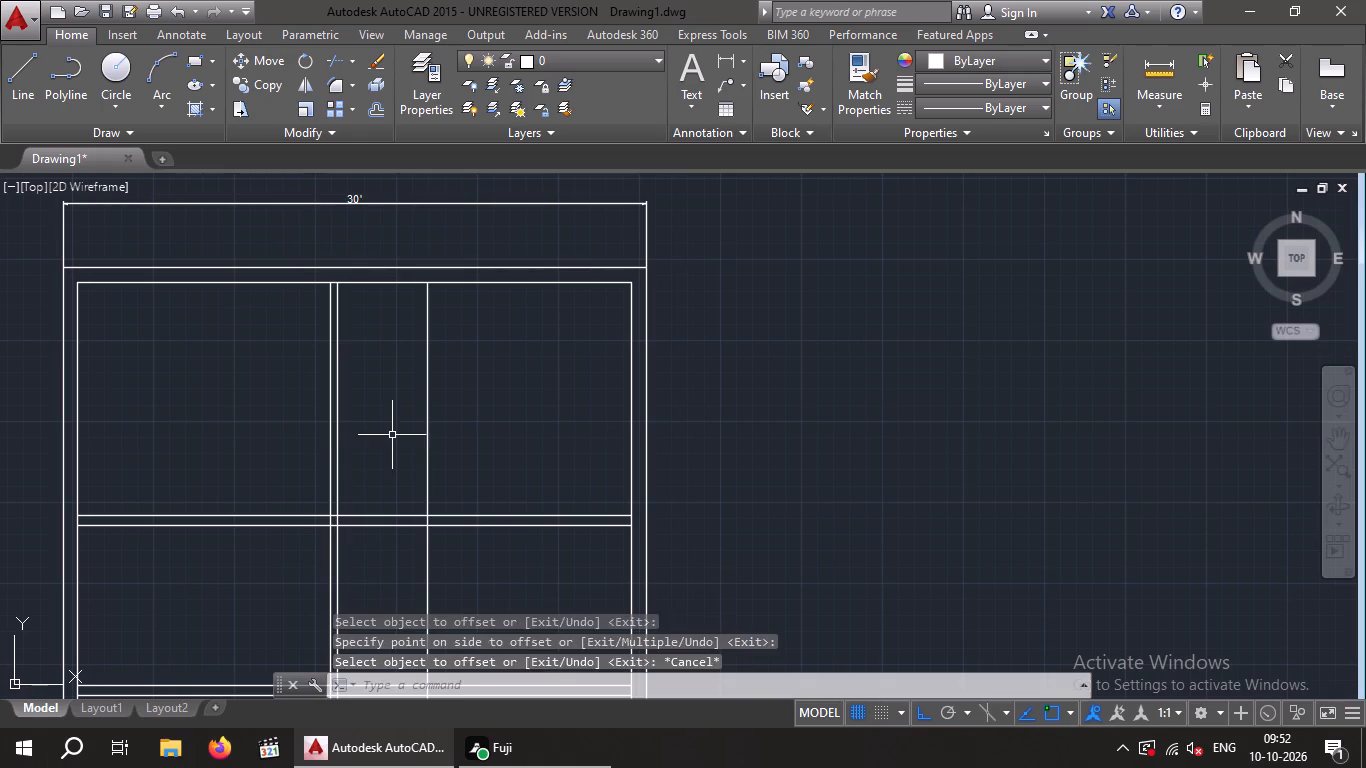
key("Escape")
Offset the new vertical line 4" to the right to form the second vertical partition.
key("o")
key("Return")
key("4")
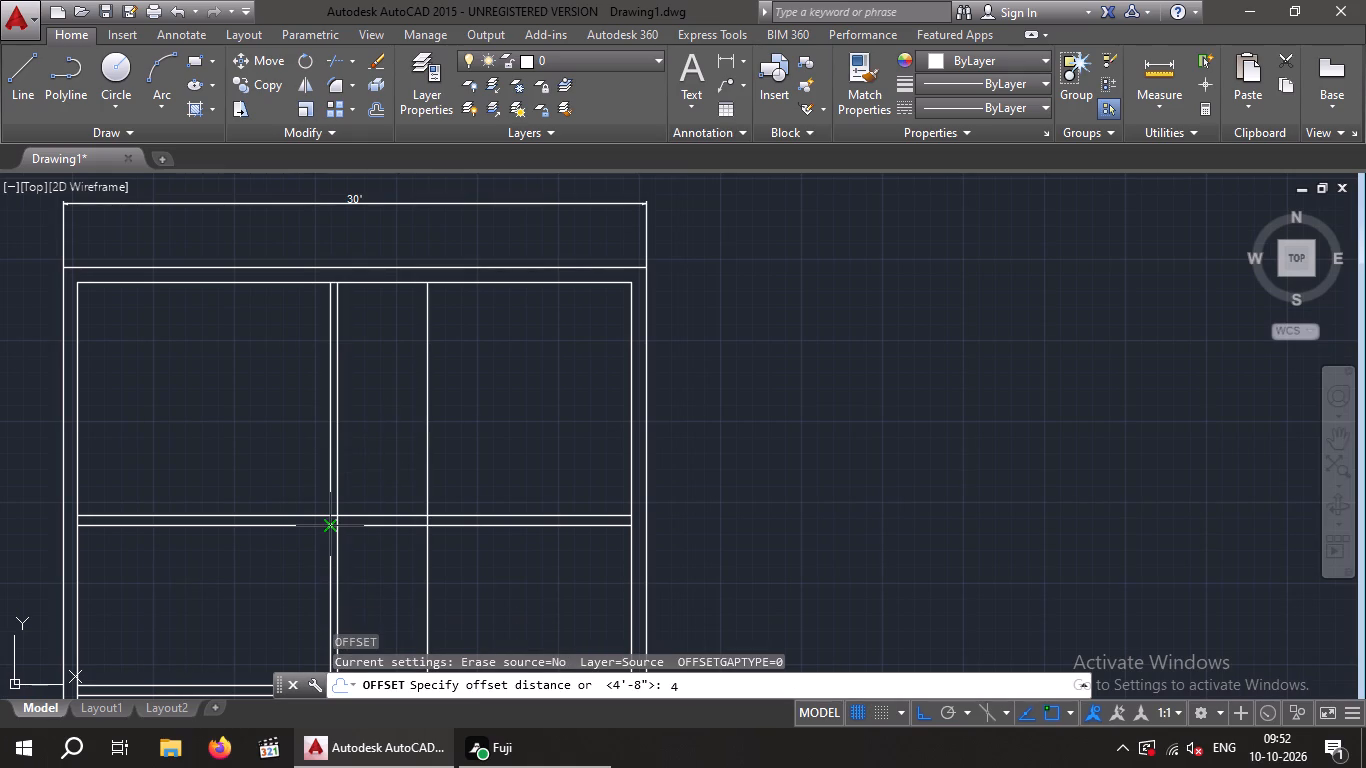
key("shift+quotedbl")
key("Return")
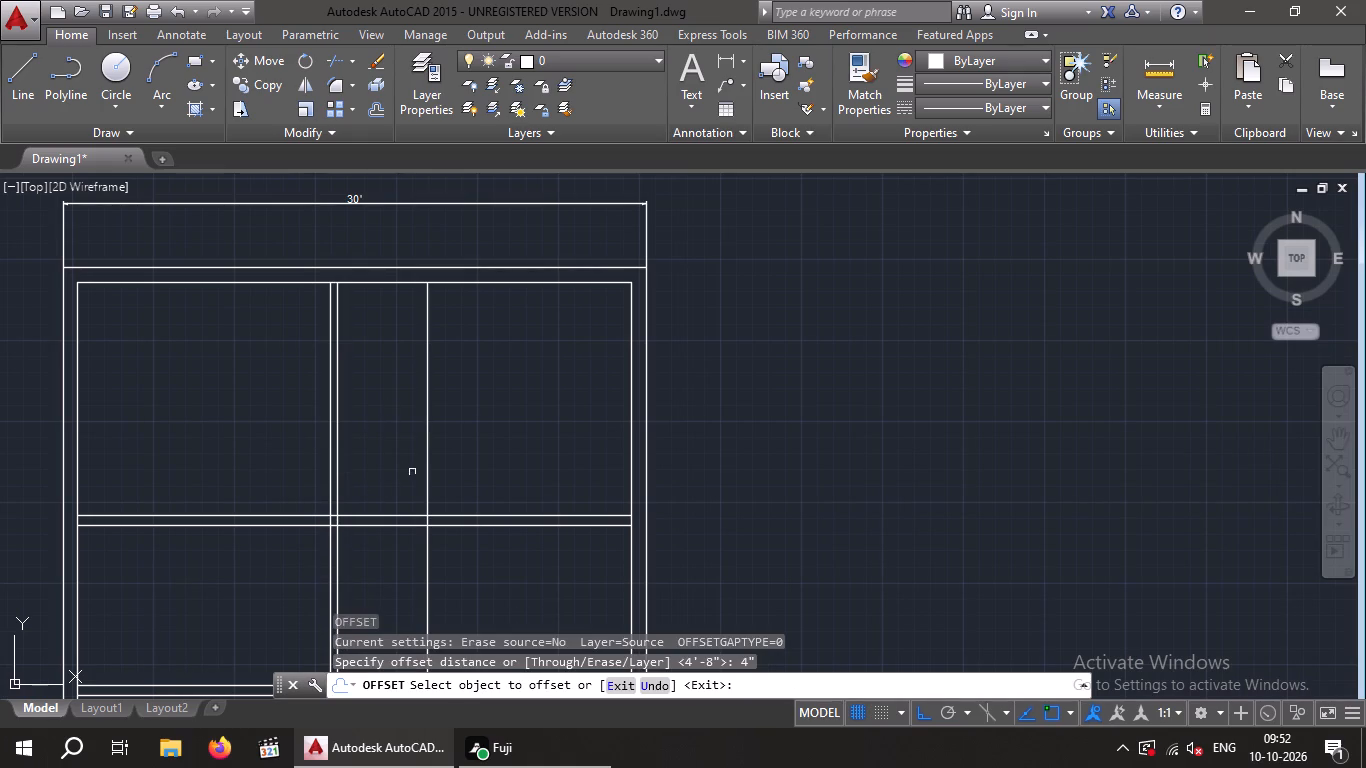
left_click_drag(426, 465, 439, 468)
left_click(478, 468)
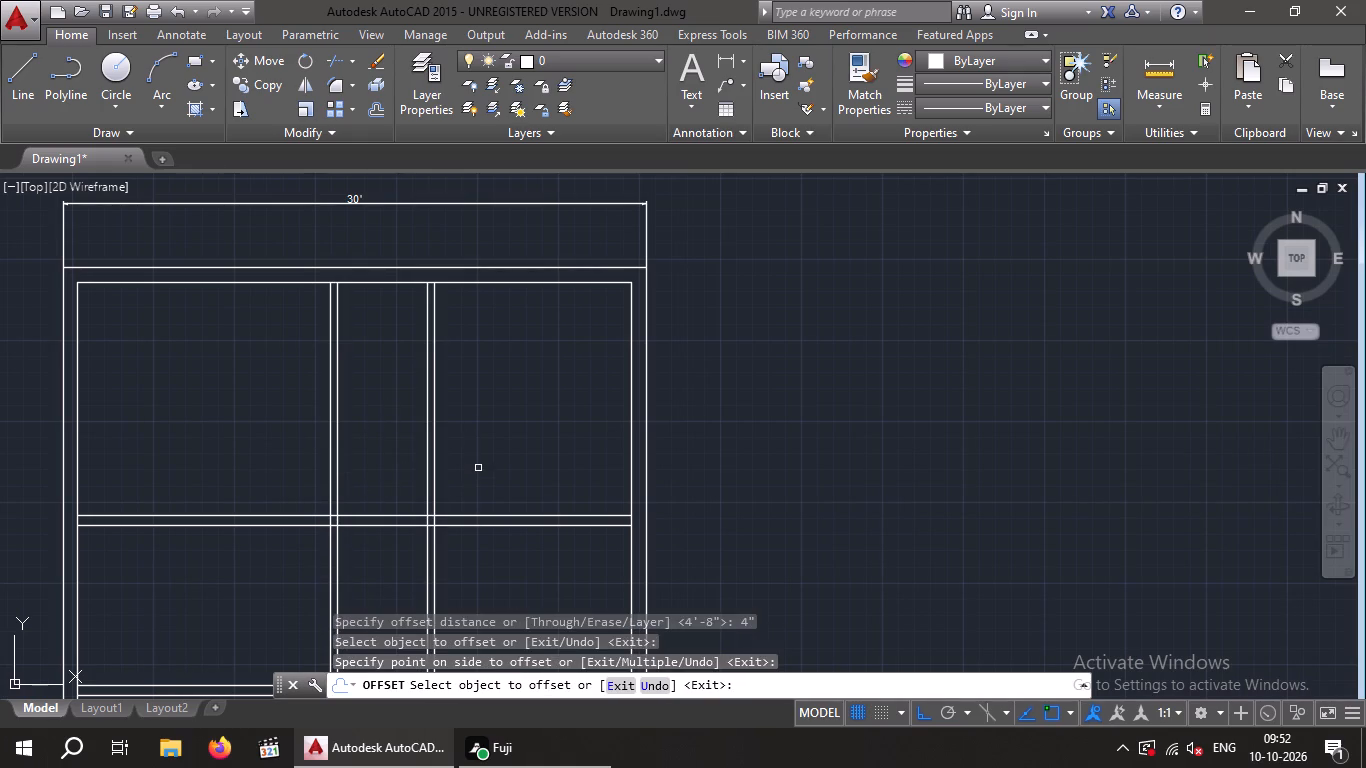
scroll(478, 468, "down", 1)
key("Escape")
key("Escape")
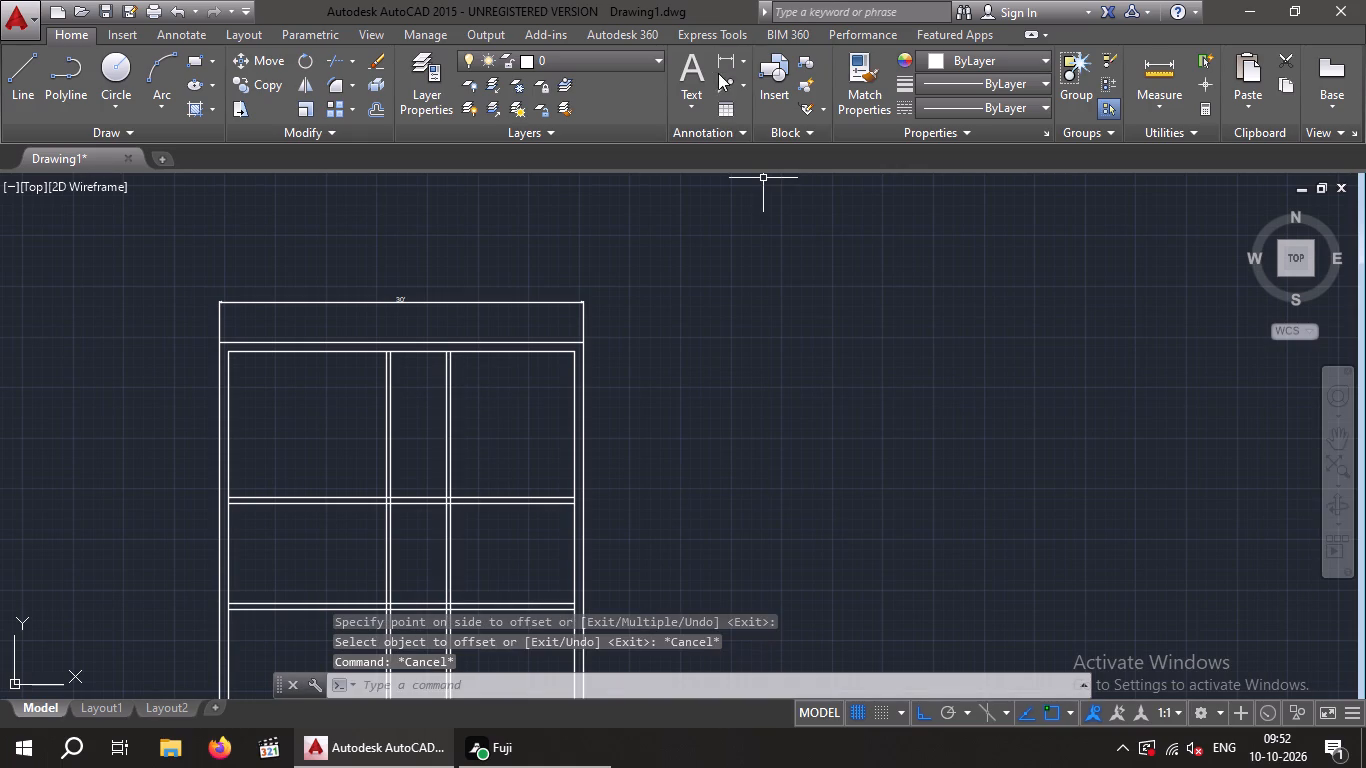
Check the top right room's width from the second vertical partition to the inner right wall line with a linear dimension preview.
left_click(720, 56)
scroll(457, 351, "up", 4)
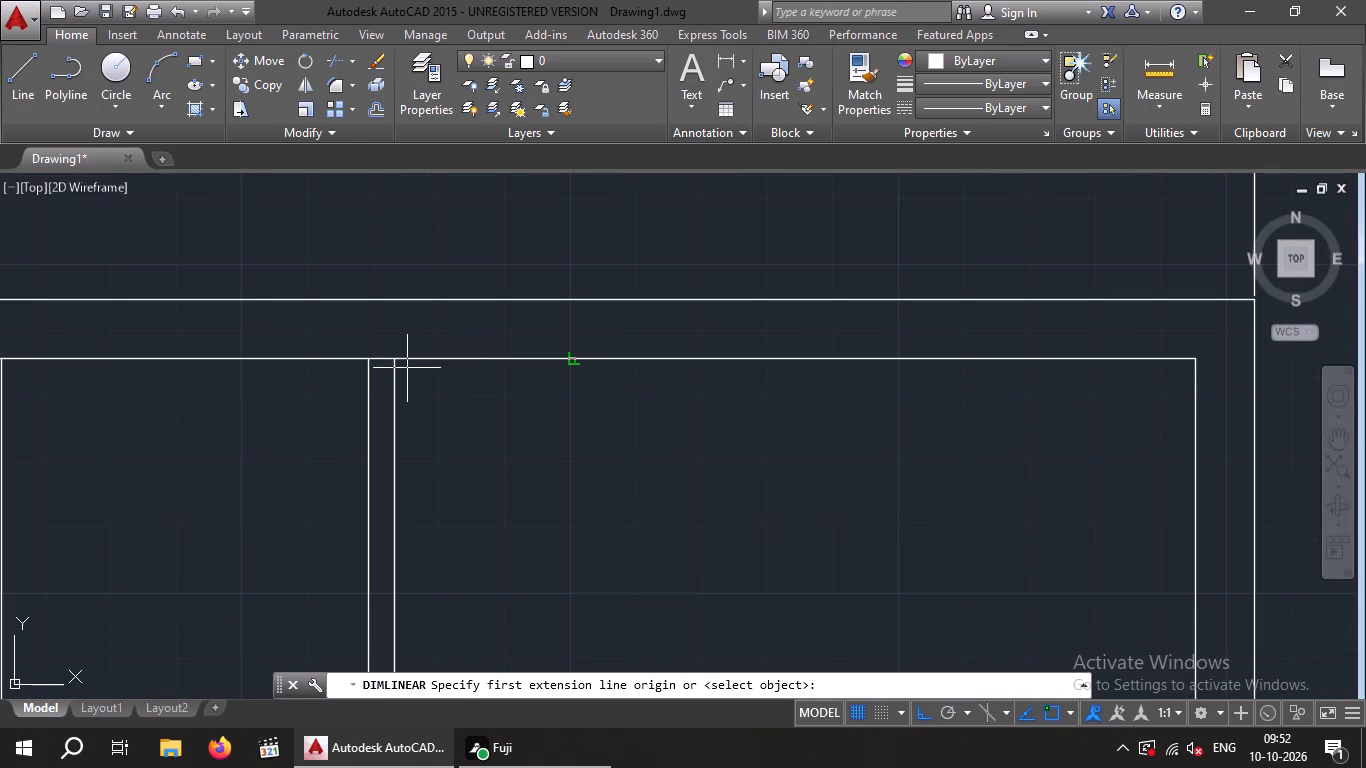
left_click(397, 357)
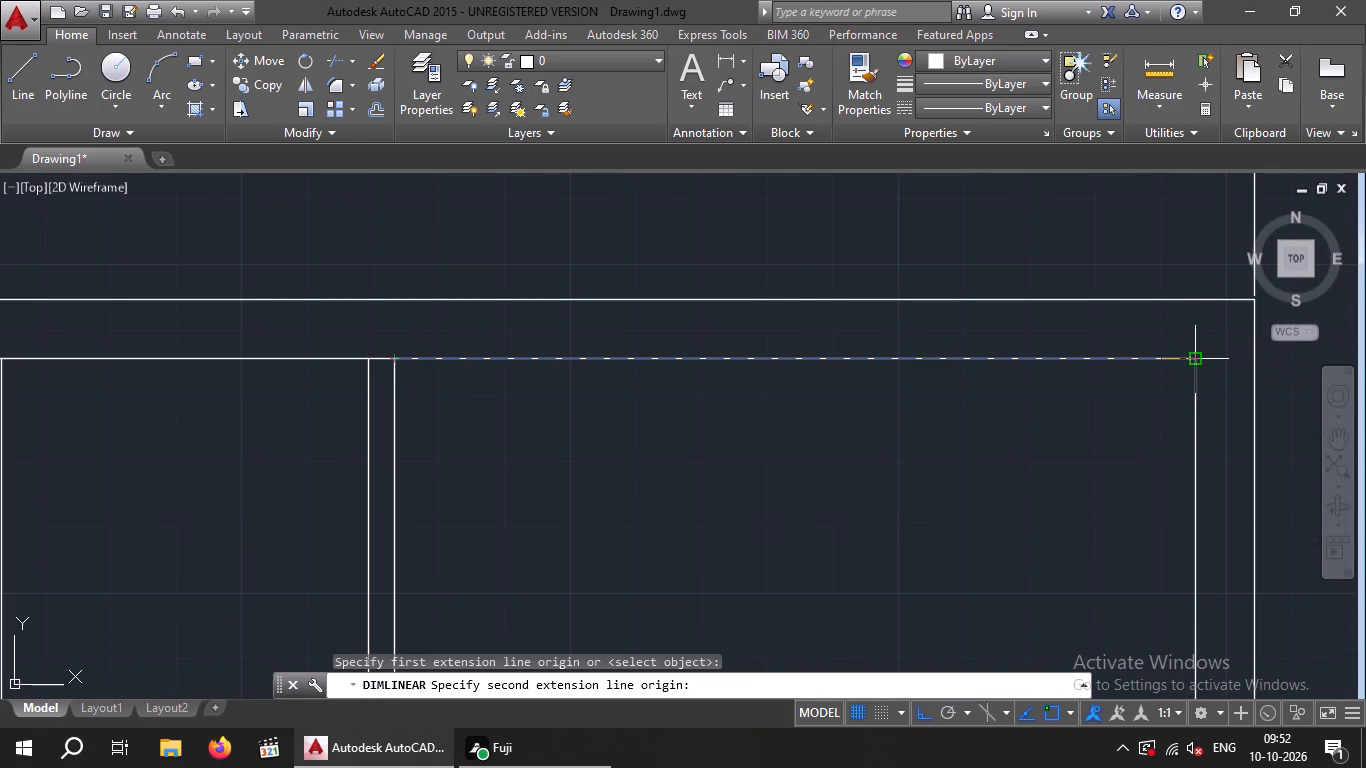
left_click(1195, 359)
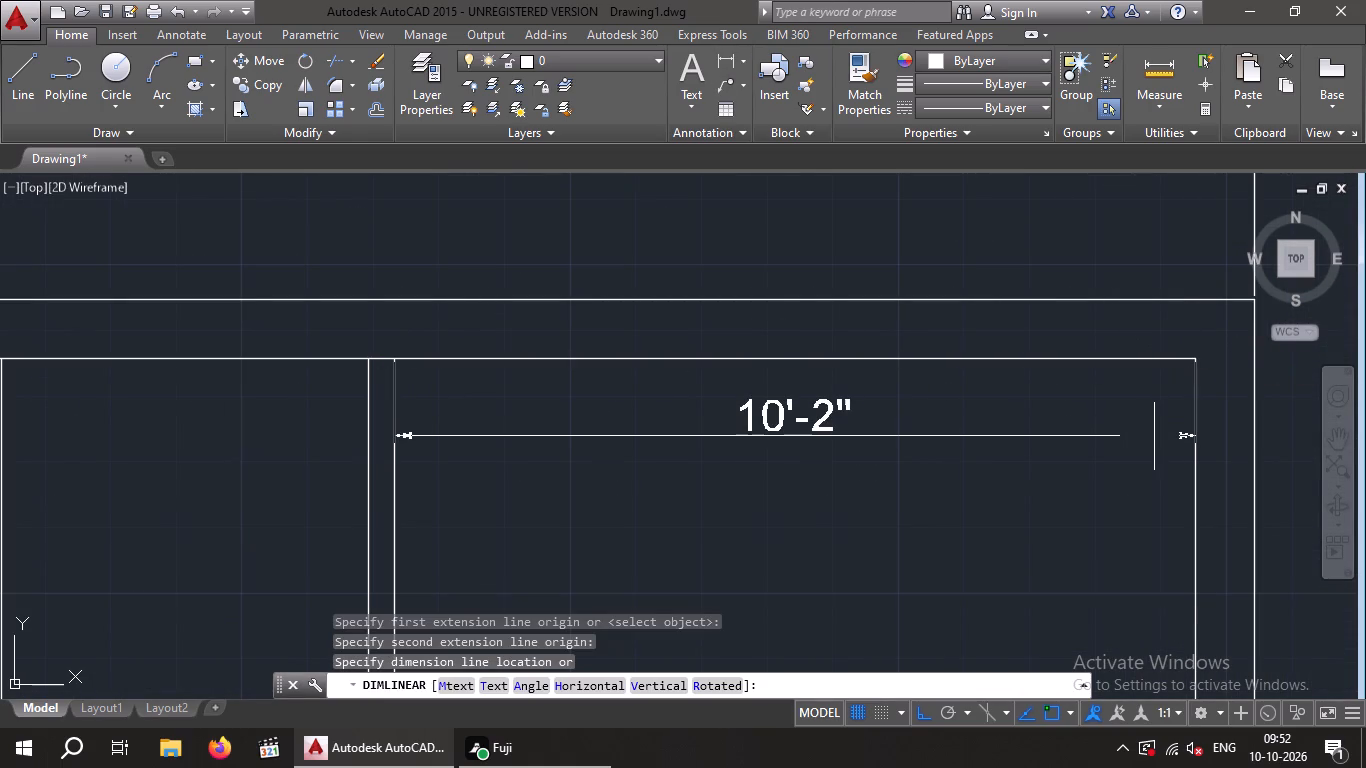
scroll(1148, 436, "down", 2)
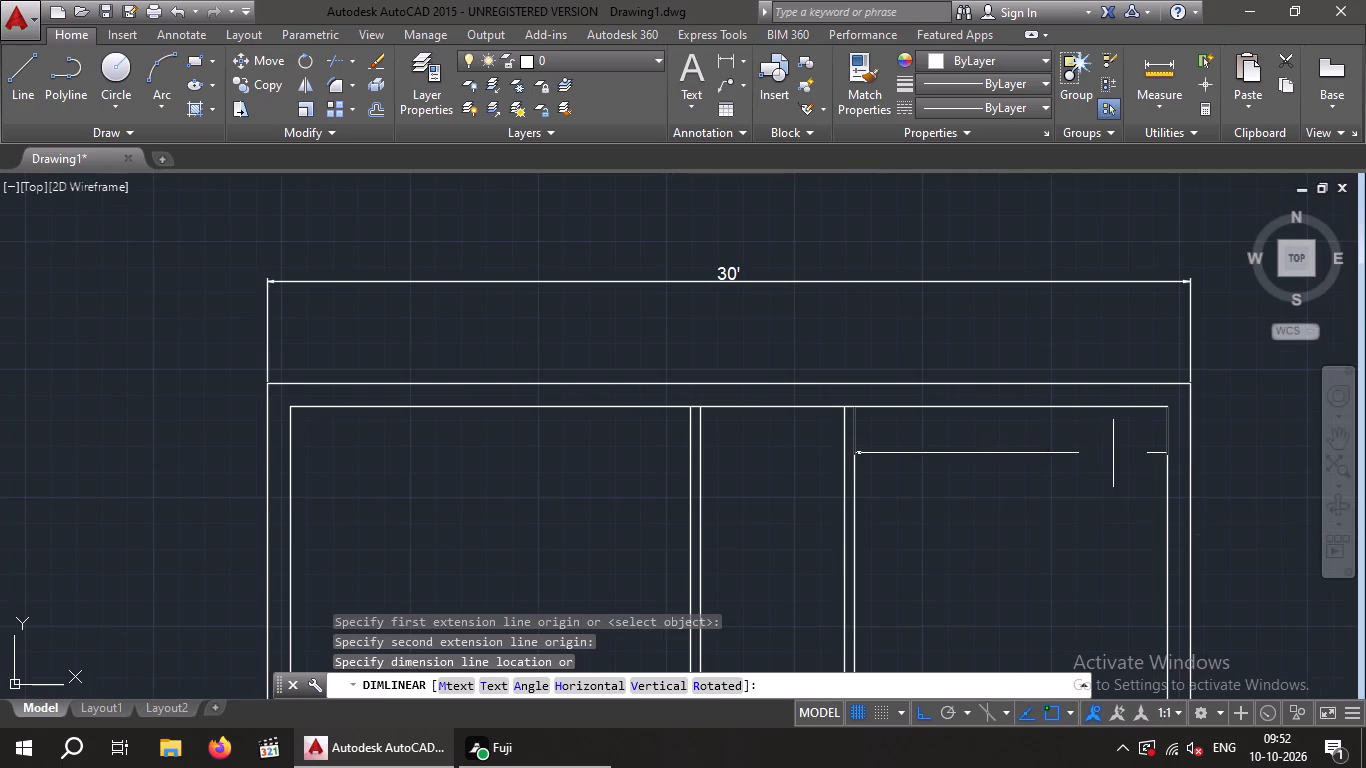
key("Escape")
key("Escape")
Trim the second vertical partition below the top row and the middle horizontal partition to the right of the first vertical partition.
scroll(1059, 439, "down", 1)
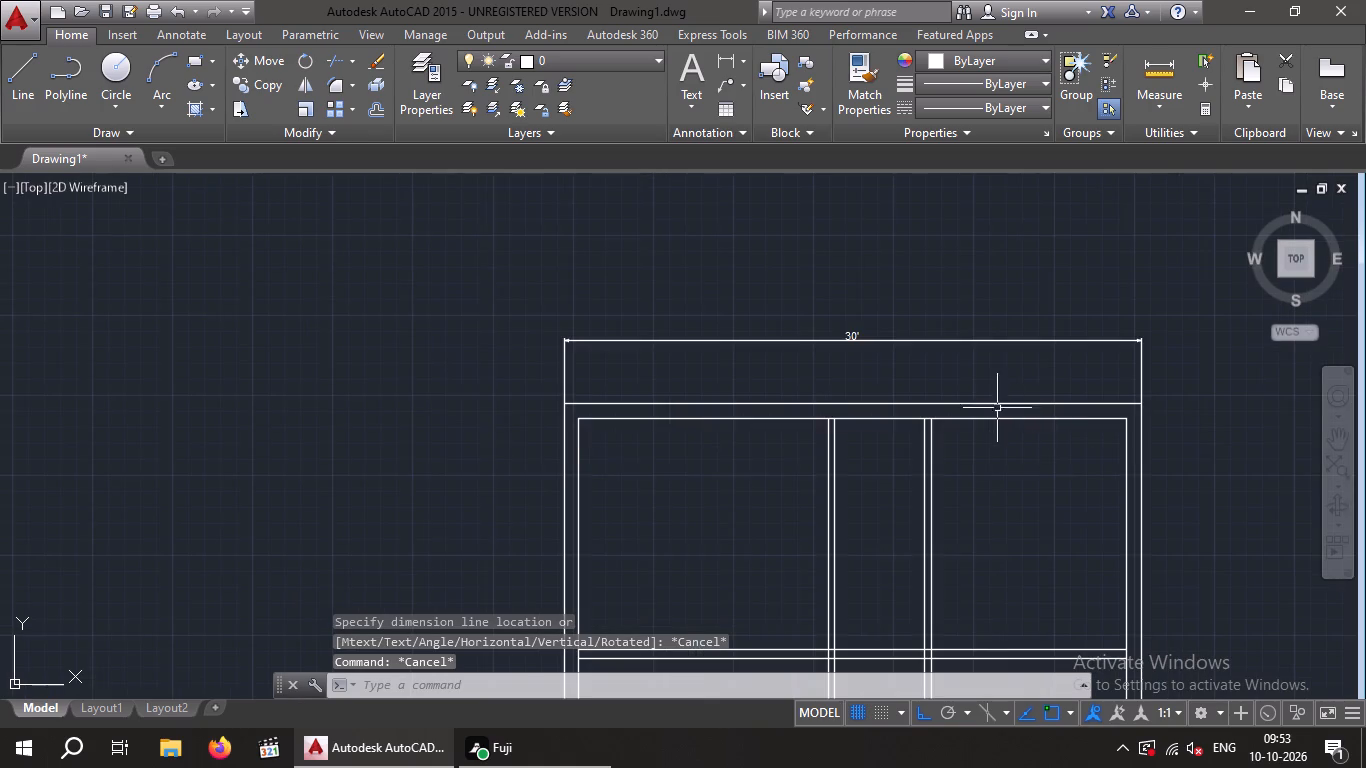
scroll(980, 399, "down", 1)
middle_click_drag(912, 464, 535, 302)
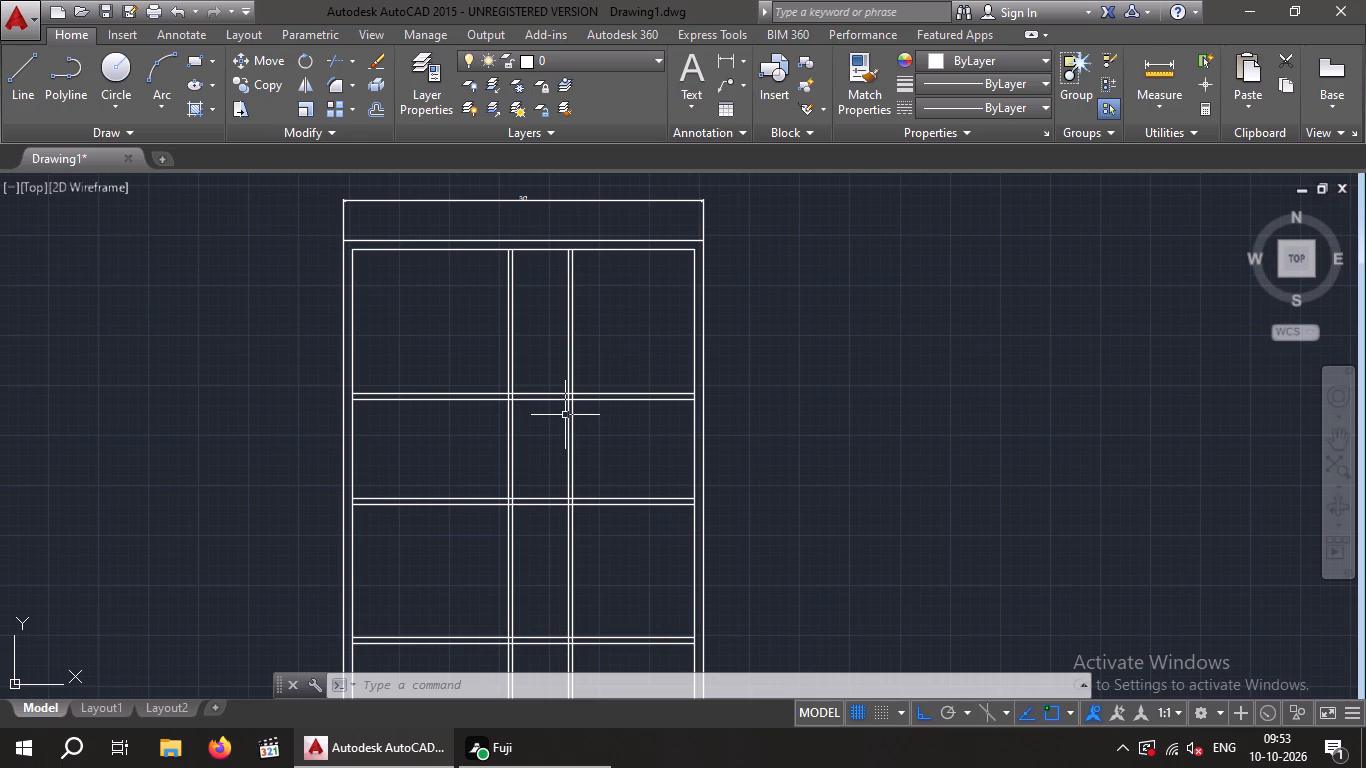
key("Escape")
key("Escape")
key("Escape")
key("Escape")
type("tr")
key("space")
key("space")
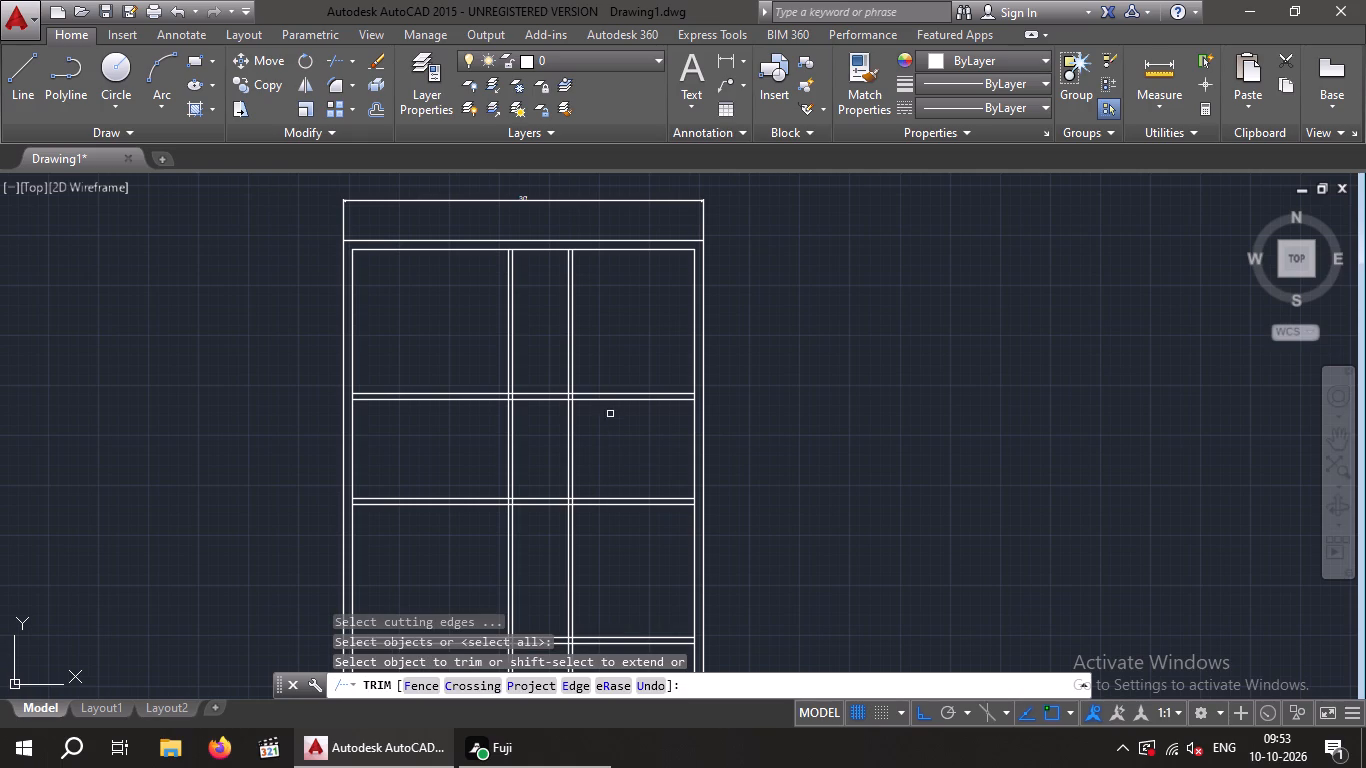
left_click_drag(633, 429, 570, 444)
left_click(551, 446)
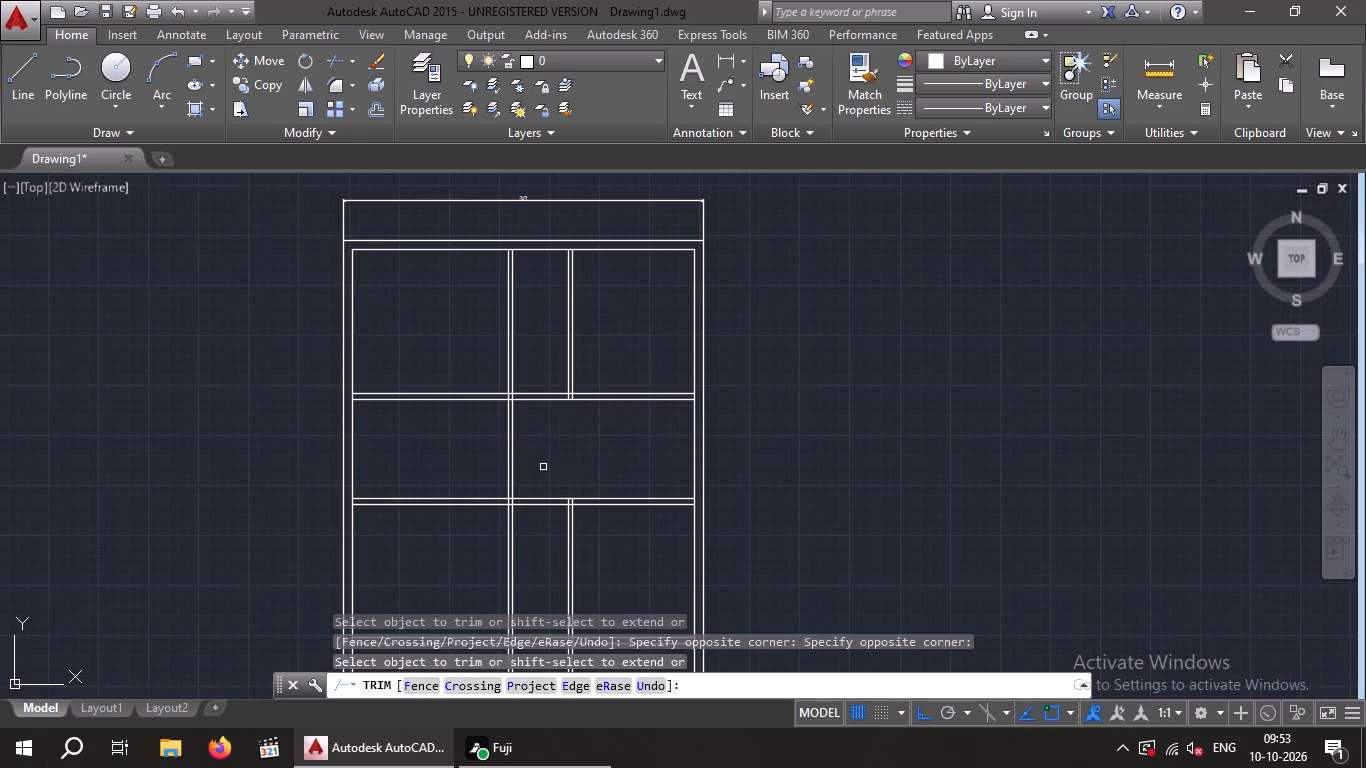
left_click(543, 467)
left_click(622, 571)
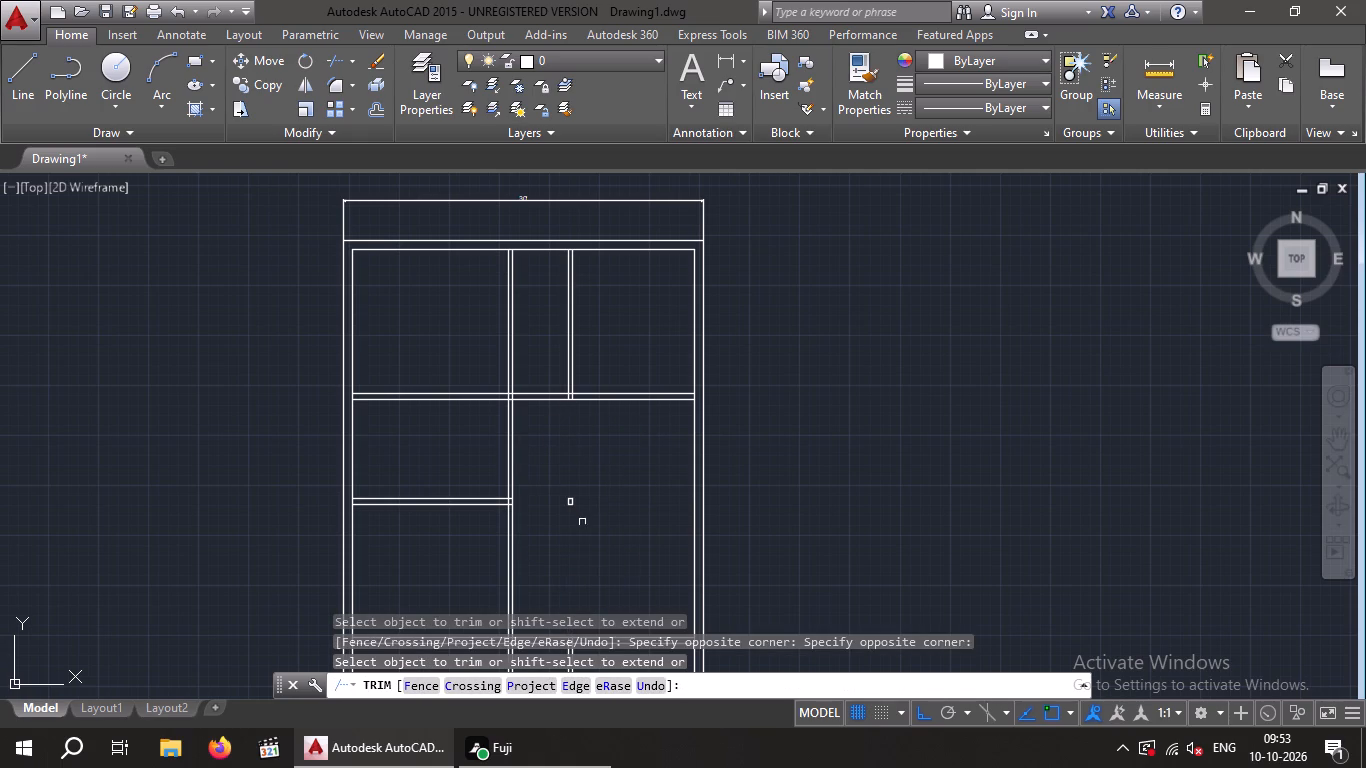
Trim the second vertical partition out of the bottom row, between the lowest horizontal partition and the bottom inner wall line.
scroll(590, 515, "down", 1)
middle_click_drag(590, 515, 526, 348)
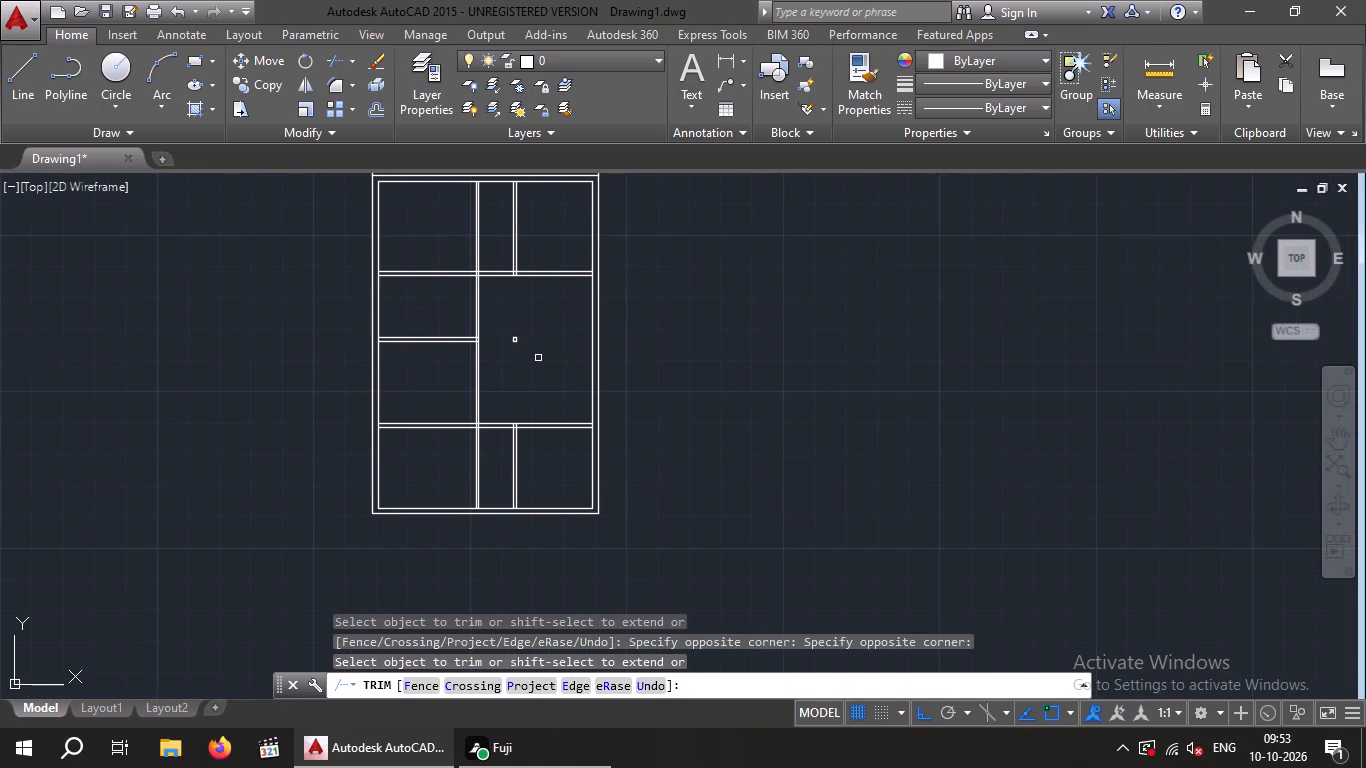
left_click_drag(540, 476, 524, 479)
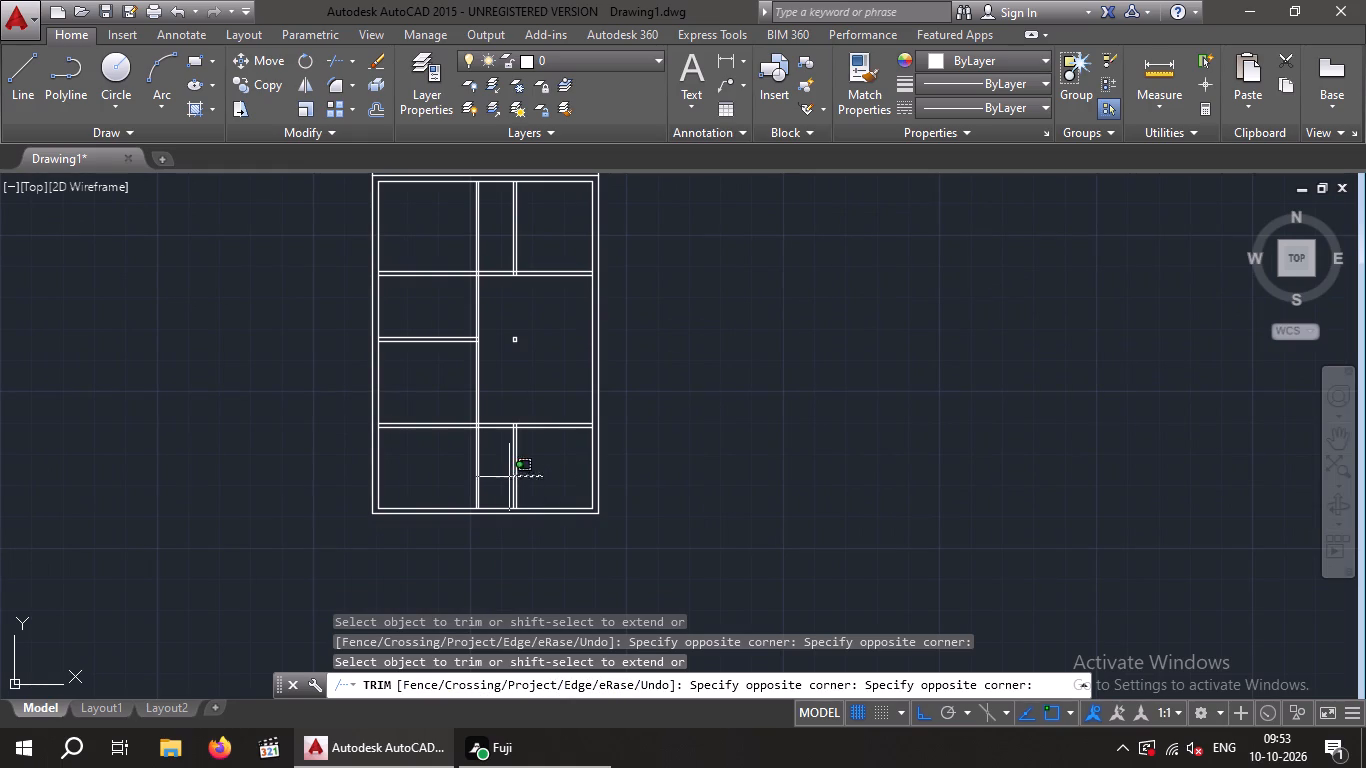
left_click(509, 471)
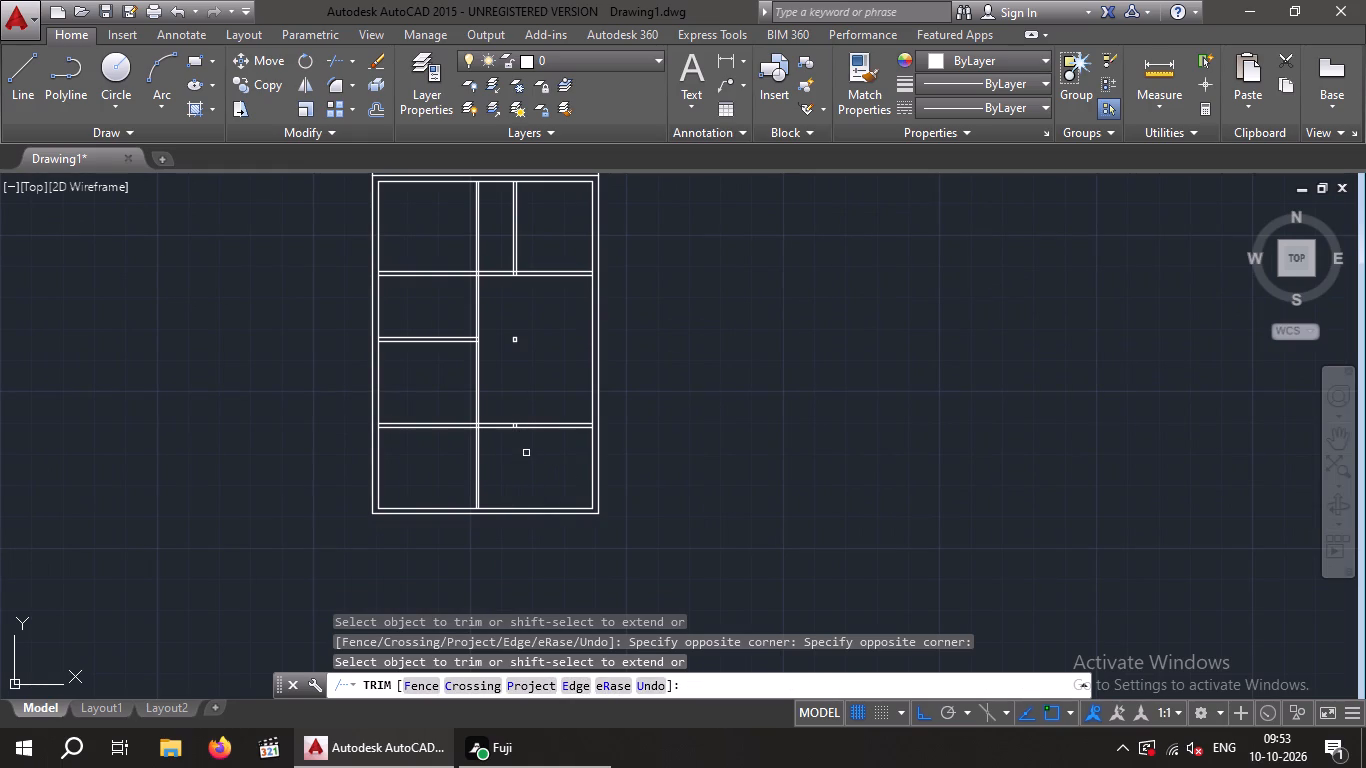
key("Escape")
key("Escape")
Delete the short leftover pieces of the second vertical partition at the lowest and middle horizontal partition positions.
scroll(516, 428, "up", 6)
scroll(517, 432, "down", 1)
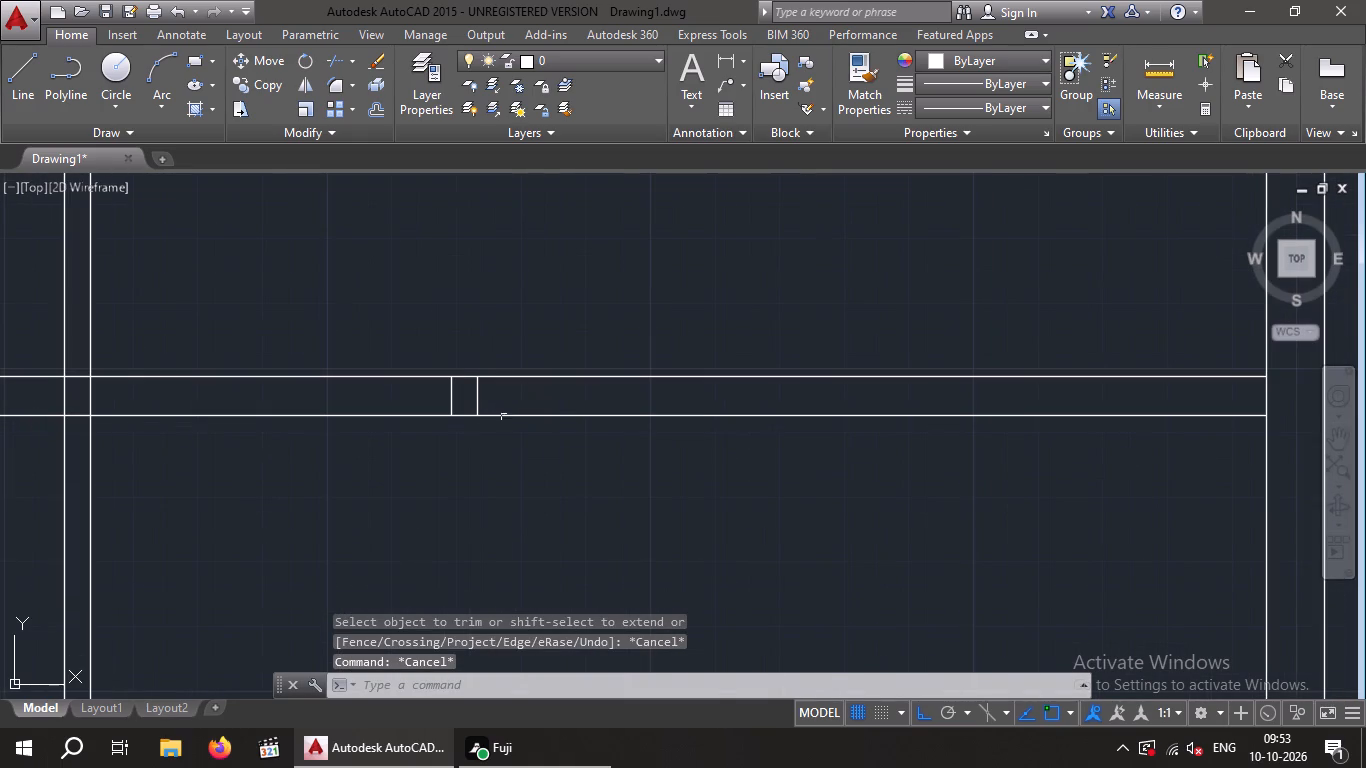
left_click_drag(509, 397, 476, 402)
left_click(446, 403)
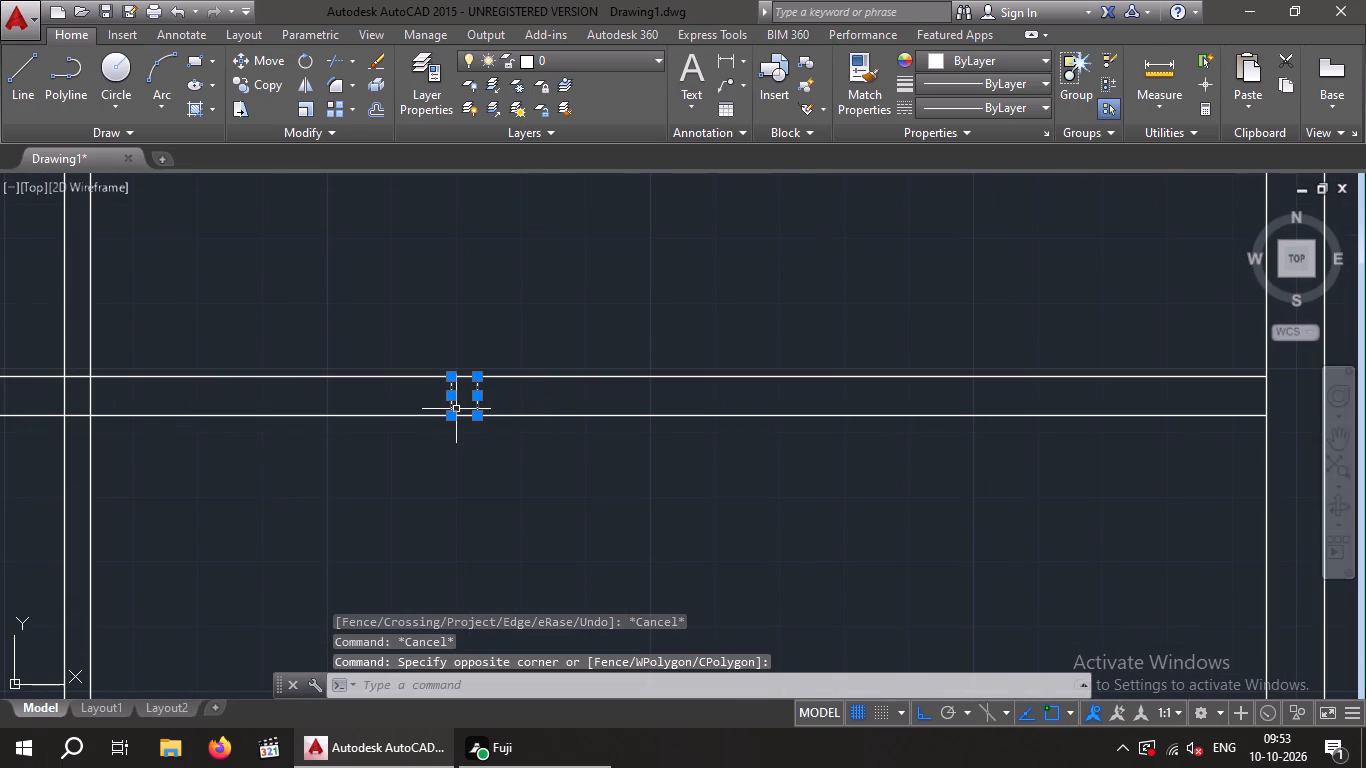
key("Delete")
scroll(479, 392, "down", 4)
left_click_drag(541, 215, 474, 246)
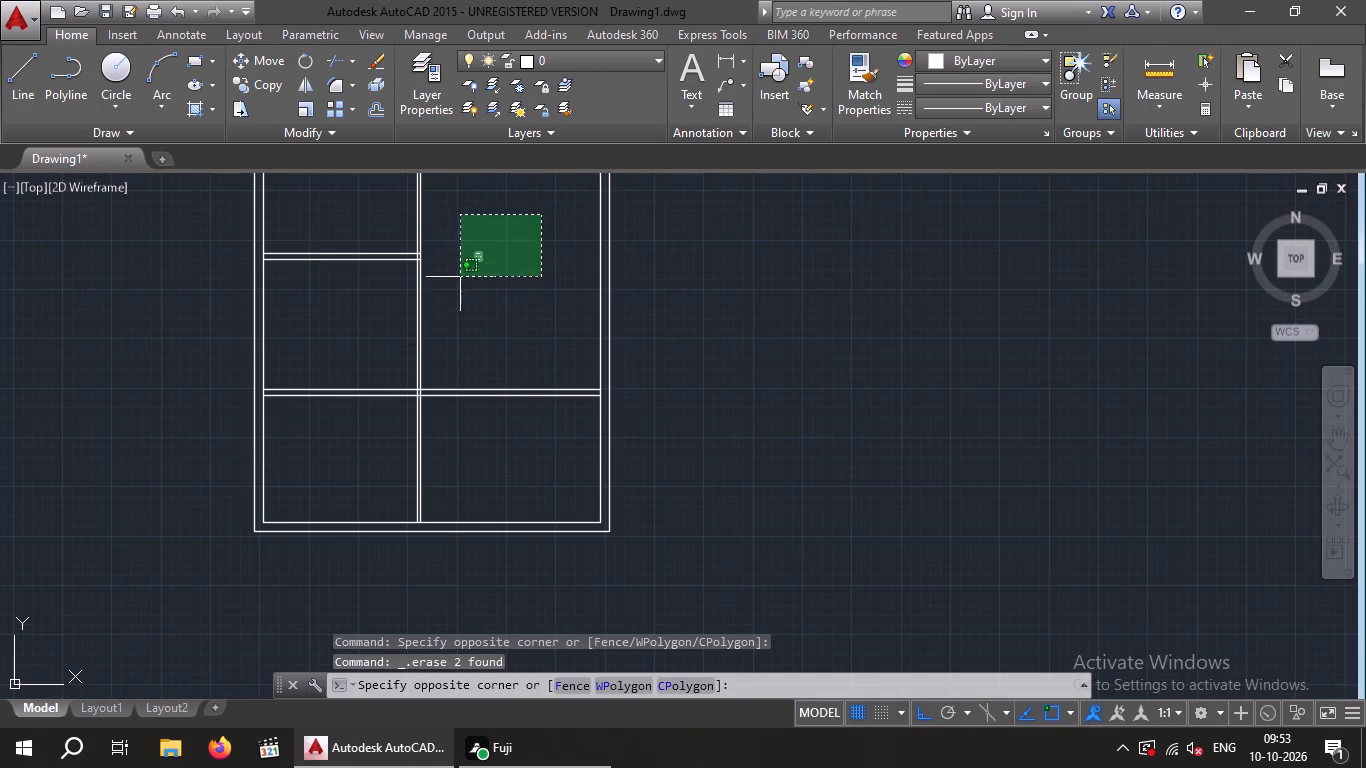
left_click(460, 277)
key("Delete")
Trim the lowest horizontal partition between the first vertical partition and the right inner wall line.
scroll(467, 287, "down", 2)
middle_click_drag(467, 290, 438, 417)
scroll(438, 418, "down", 1)
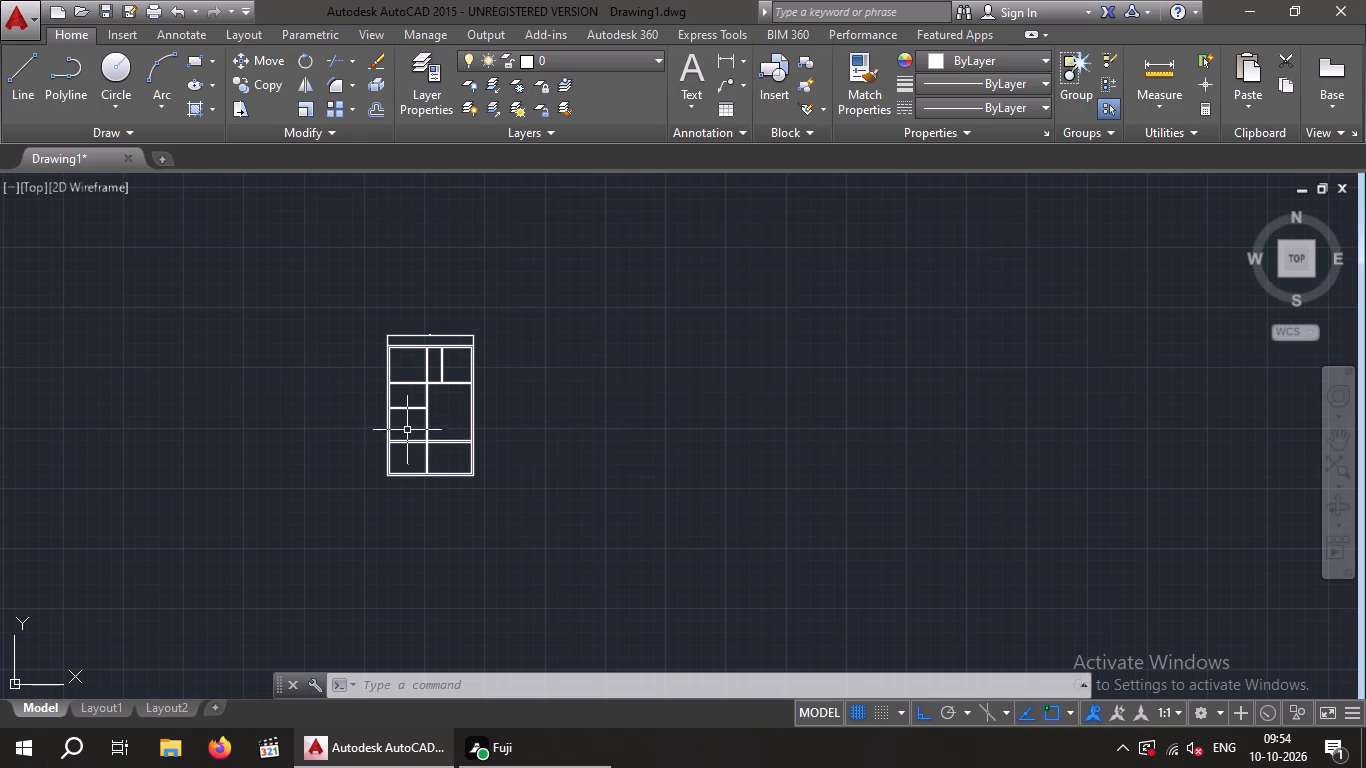
scroll(435, 419, "up", 2)
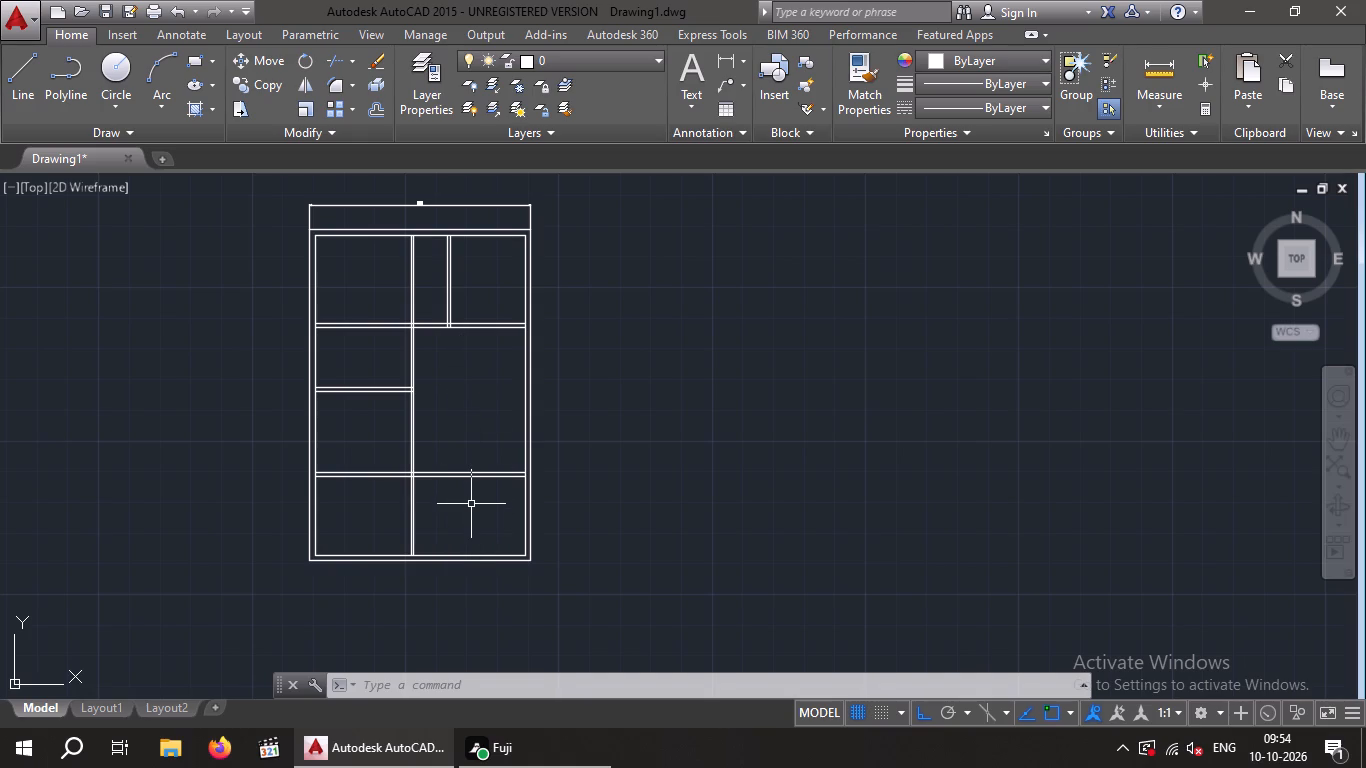
type("tr")
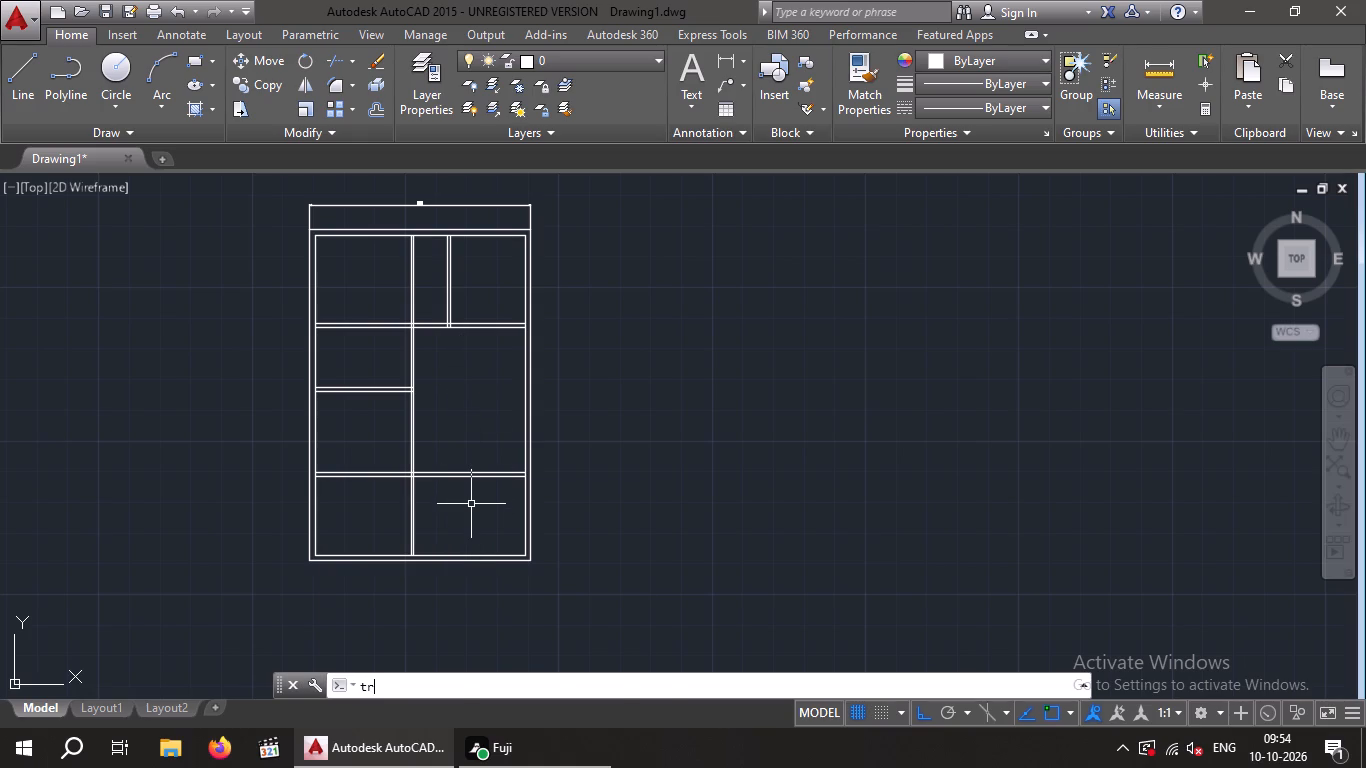
key("space")
key("space")
left_click_drag(457, 438, 456, 448)
left_click(464, 507)
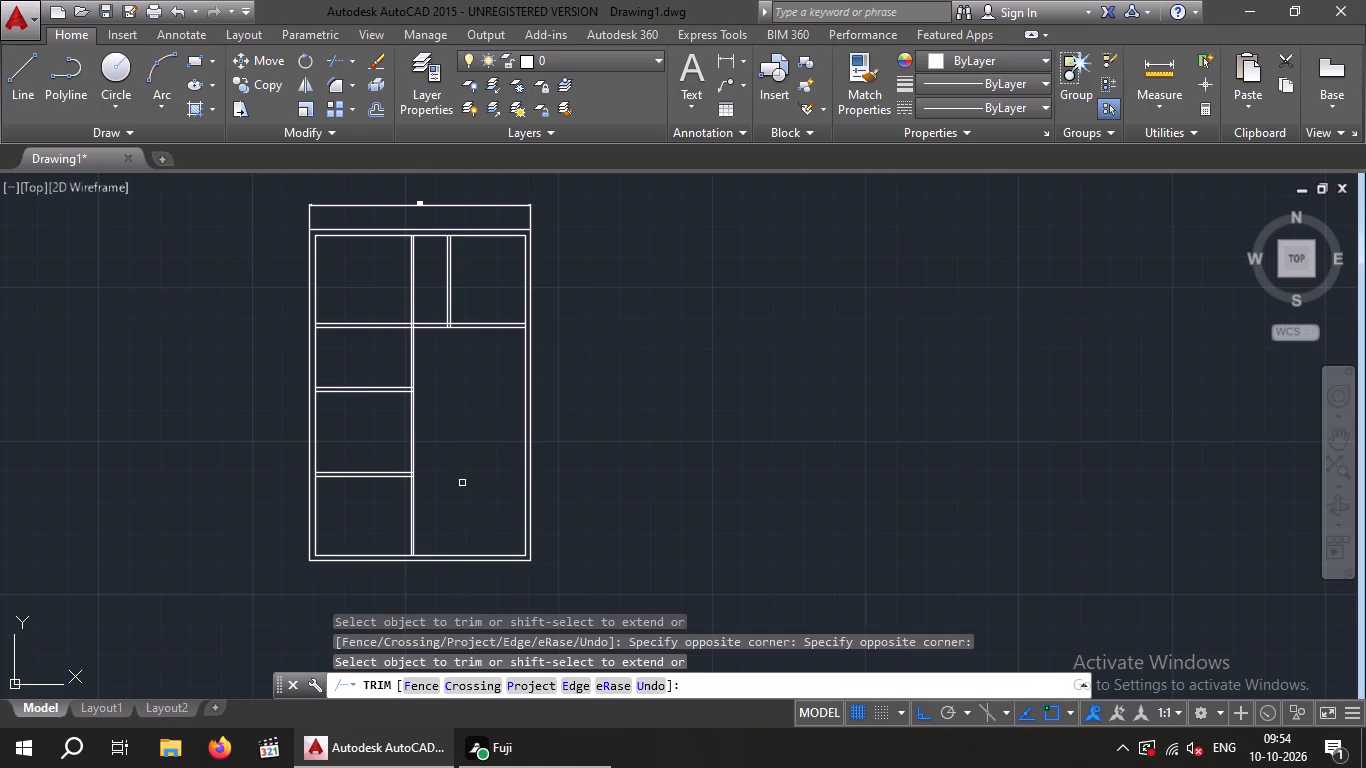
key("Escape")
key("Escape")
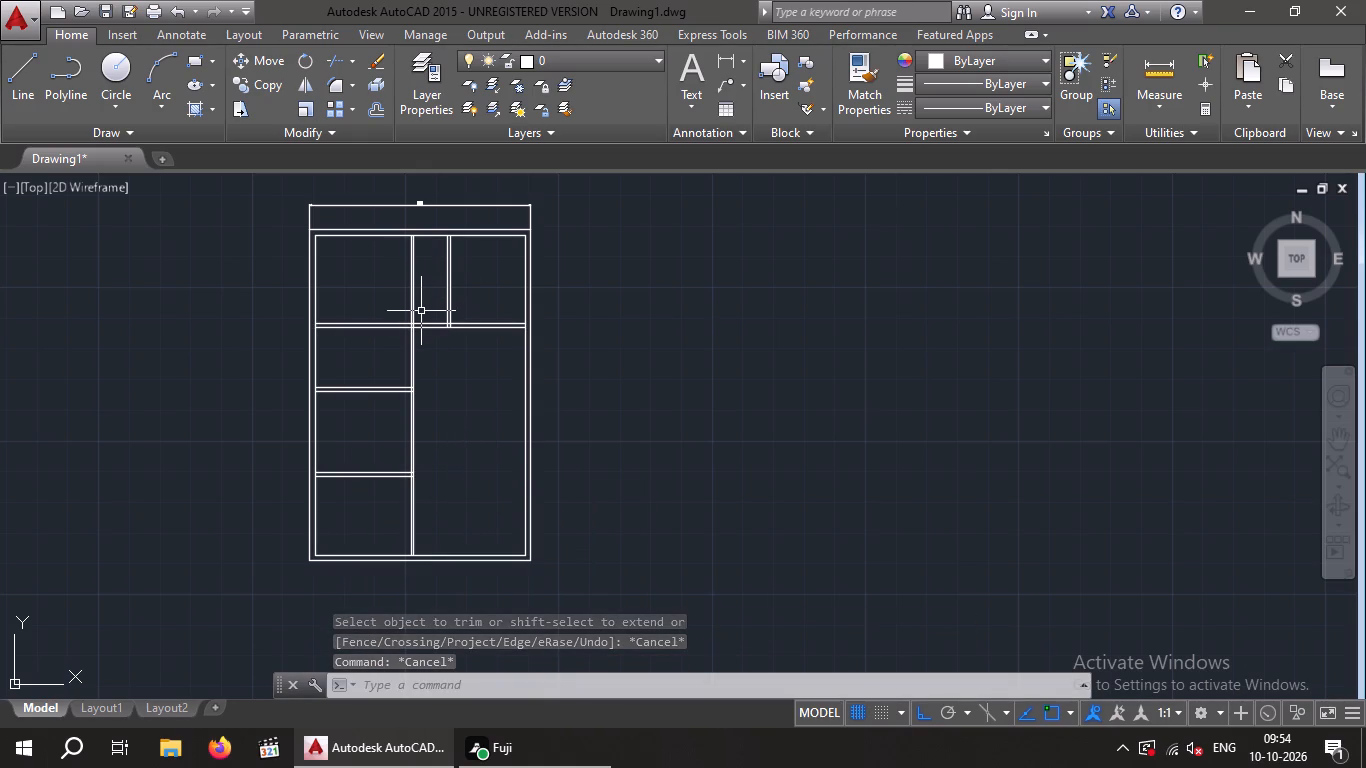
key("Escape")
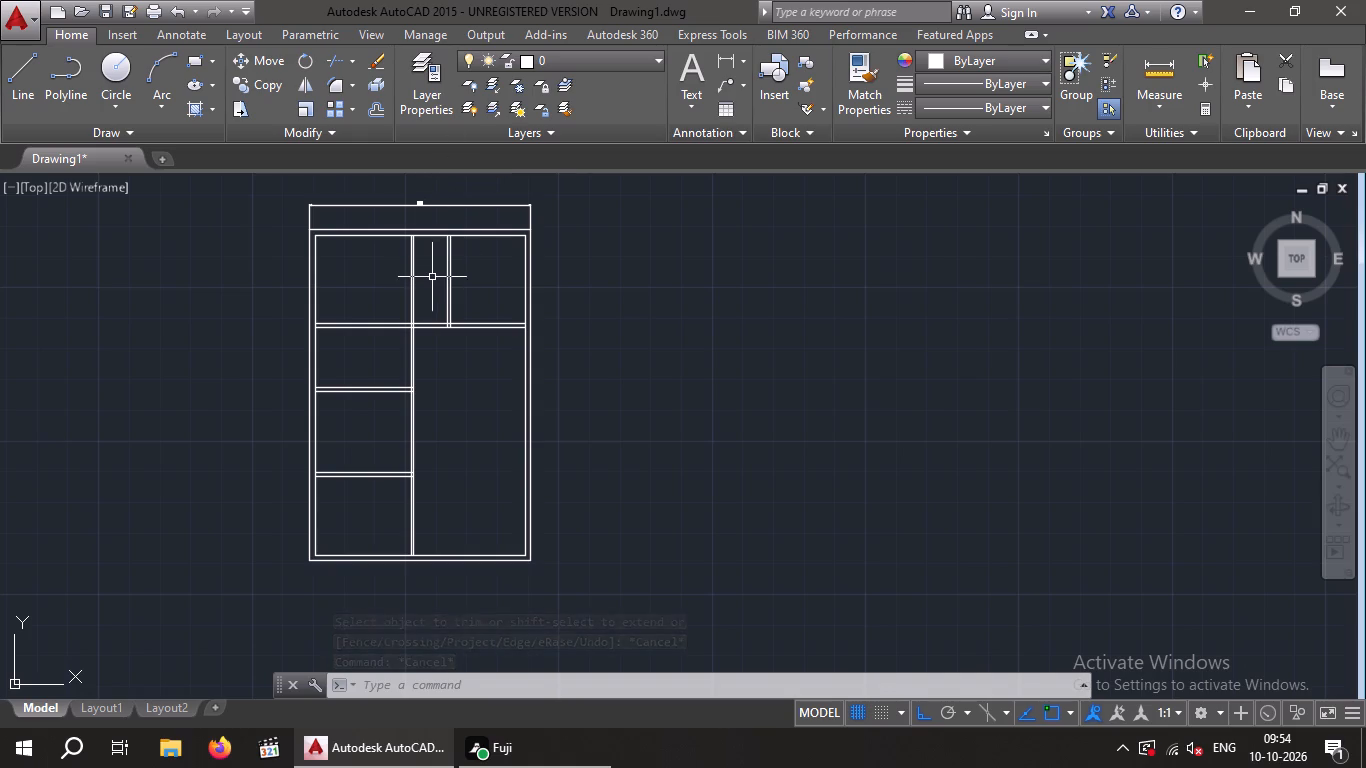
key("Escape")
Offset the top inner wall line 8' downward.
scroll(428, 247, "up", 2)
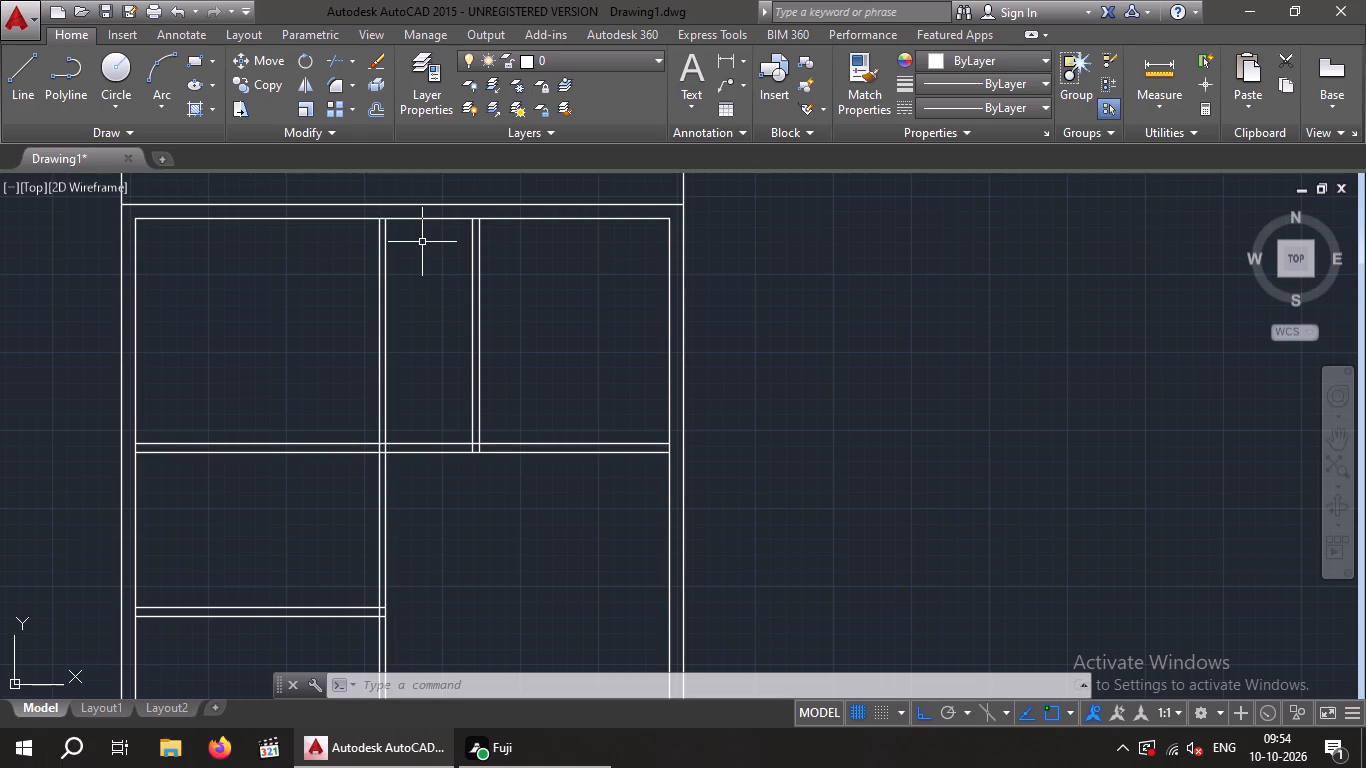
key("o")
key("Return")
type("8'")
key("Return")
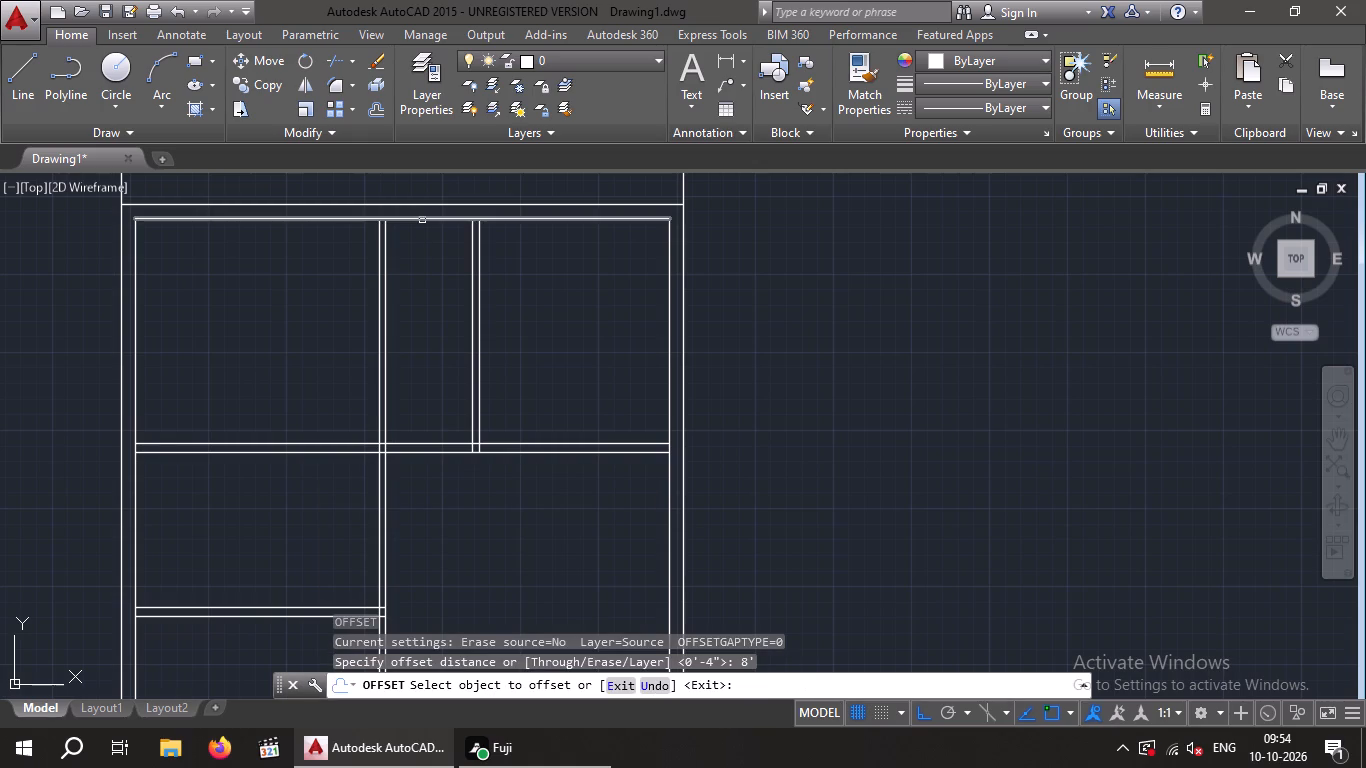
left_click_drag(422, 220, 426, 237)
left_click(424, 313)
key("Escape")
key("Escape")
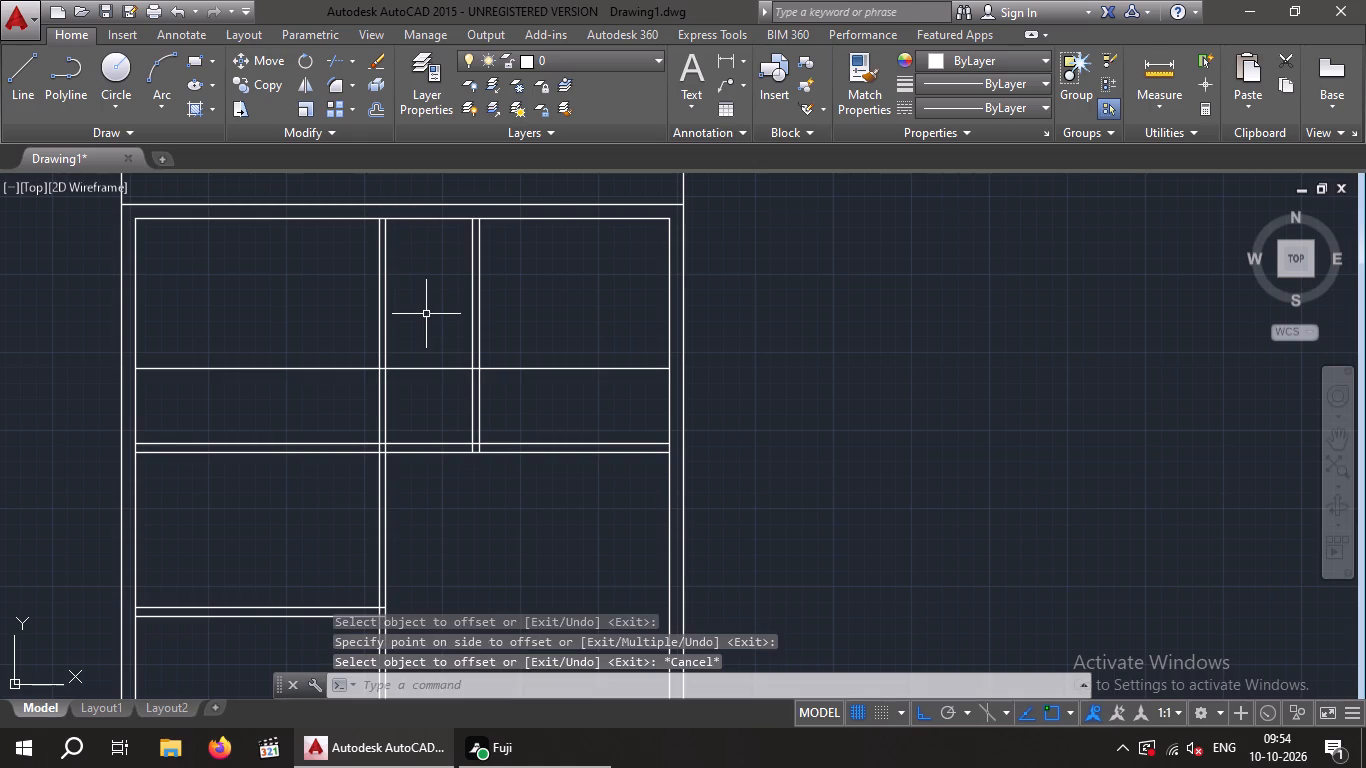
Offset the new horizontal line 4" downward to form a cross partition in the top row.
key("o")
key("Return")
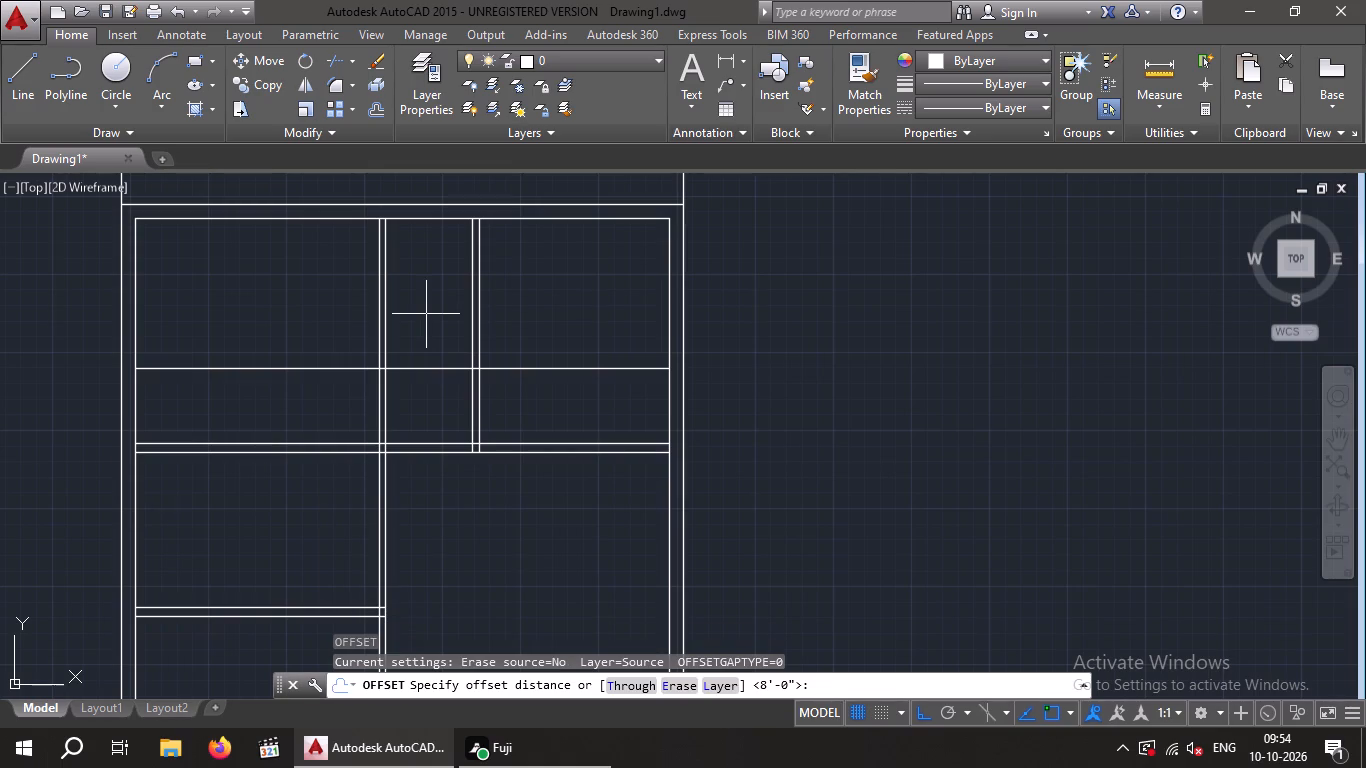
type("4\"")
key("Return")
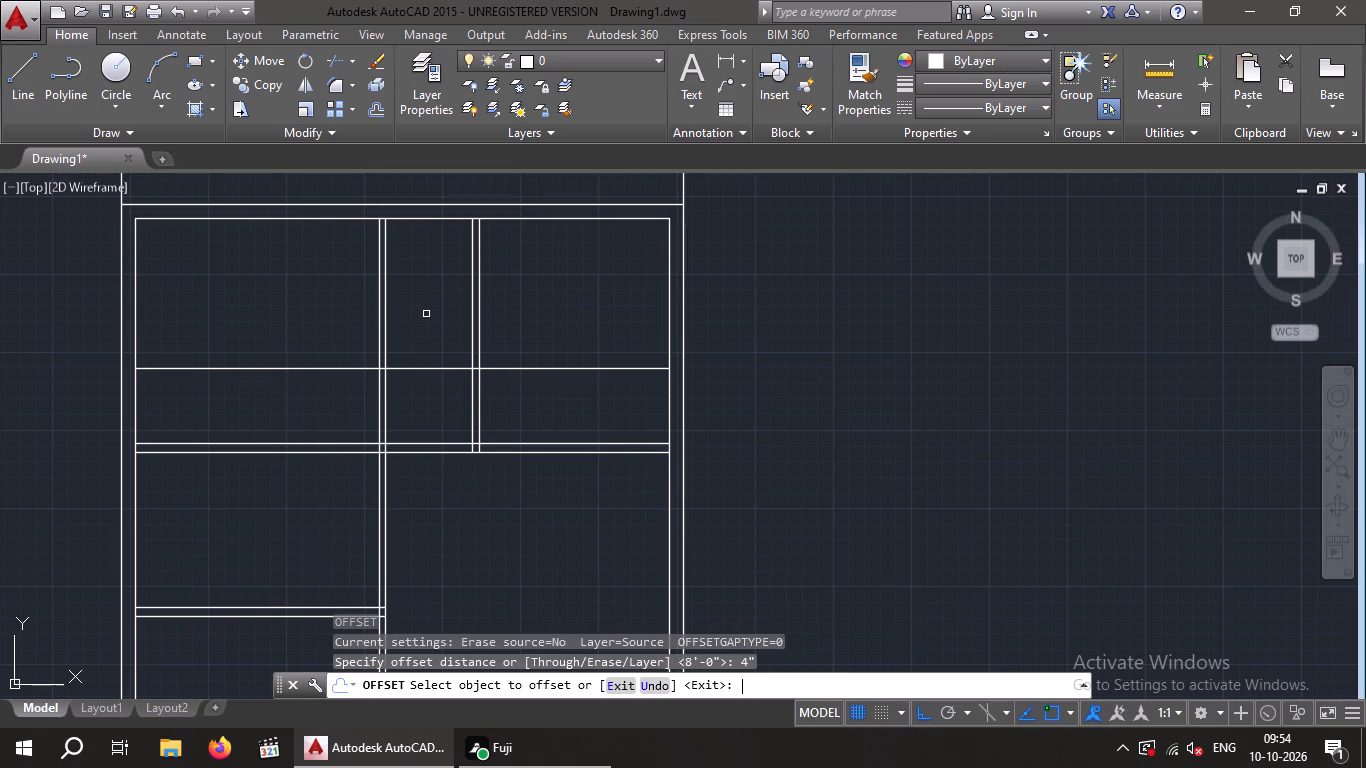
left_click_drag(433, 368, 428, 383)
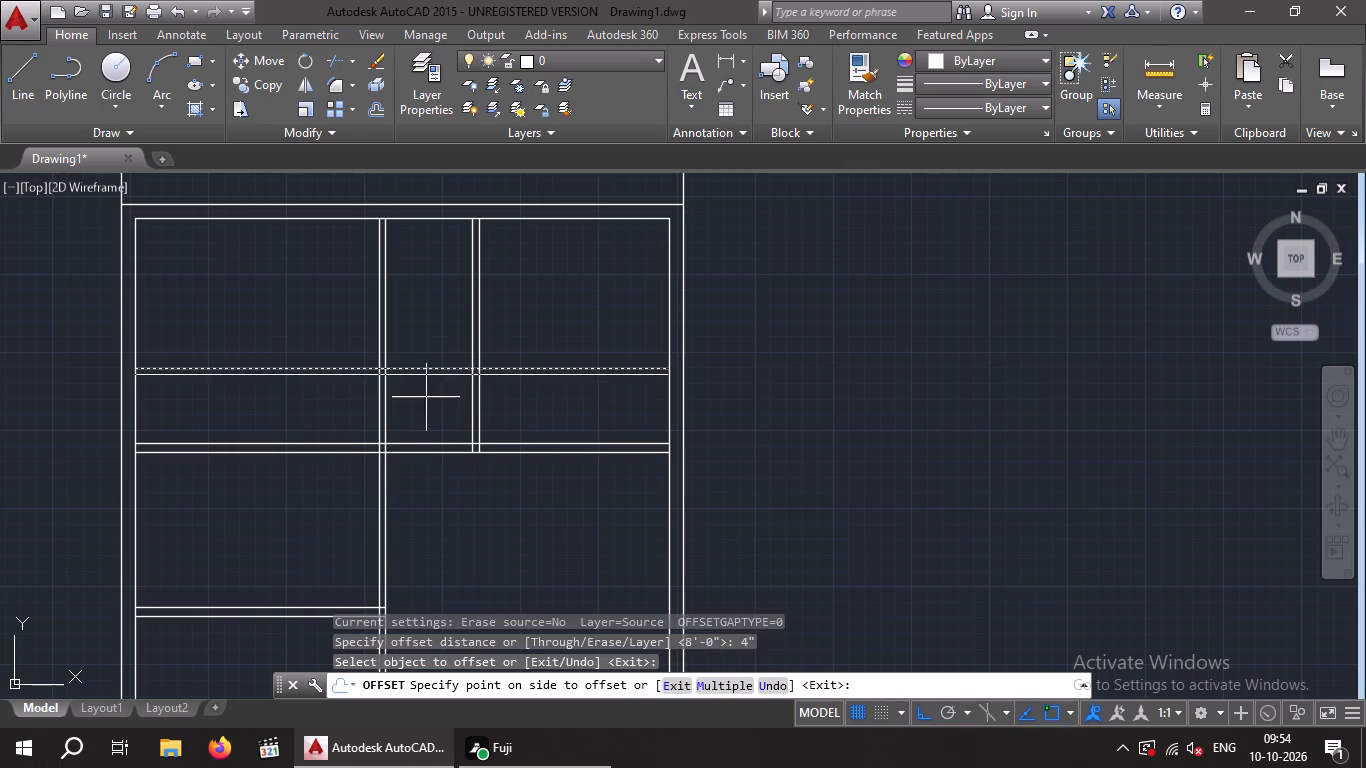
left_click(424, 403)
key("Escape")
key("Escape")
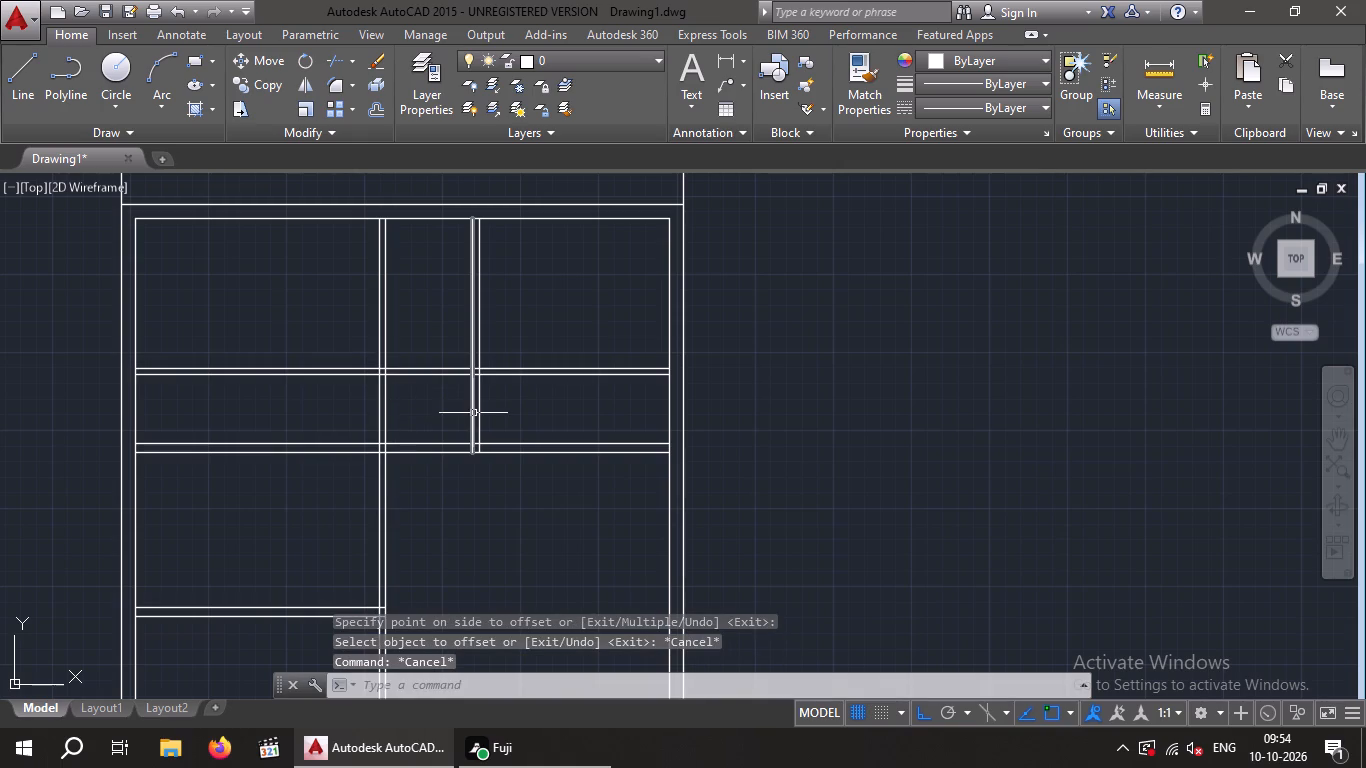
Trim the new 4" horizontal partition on both outer sides, keeping only the part between the two vertical partitions.
key("t")
key("r")
key("space")
key("space")
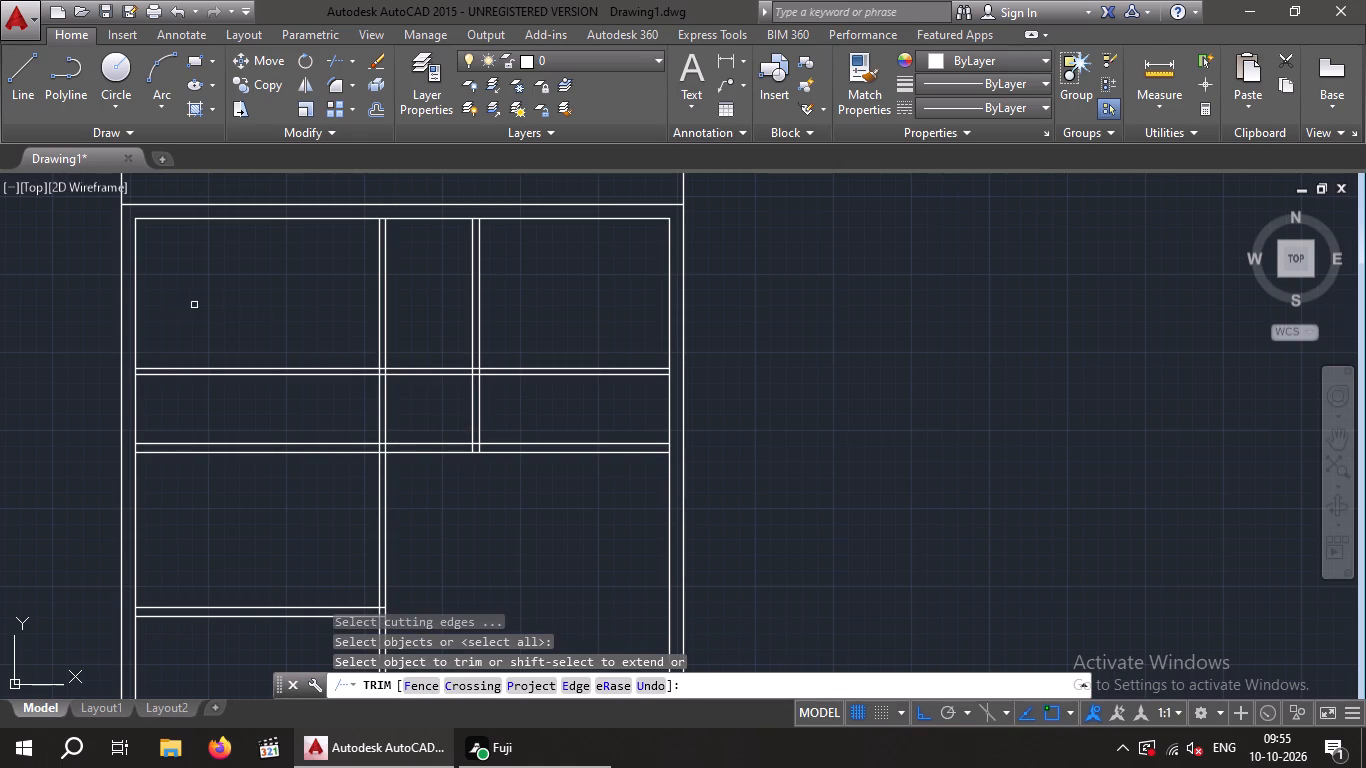
left_click(194, 305)
left_click(216, 414)
left_click(564, 313)
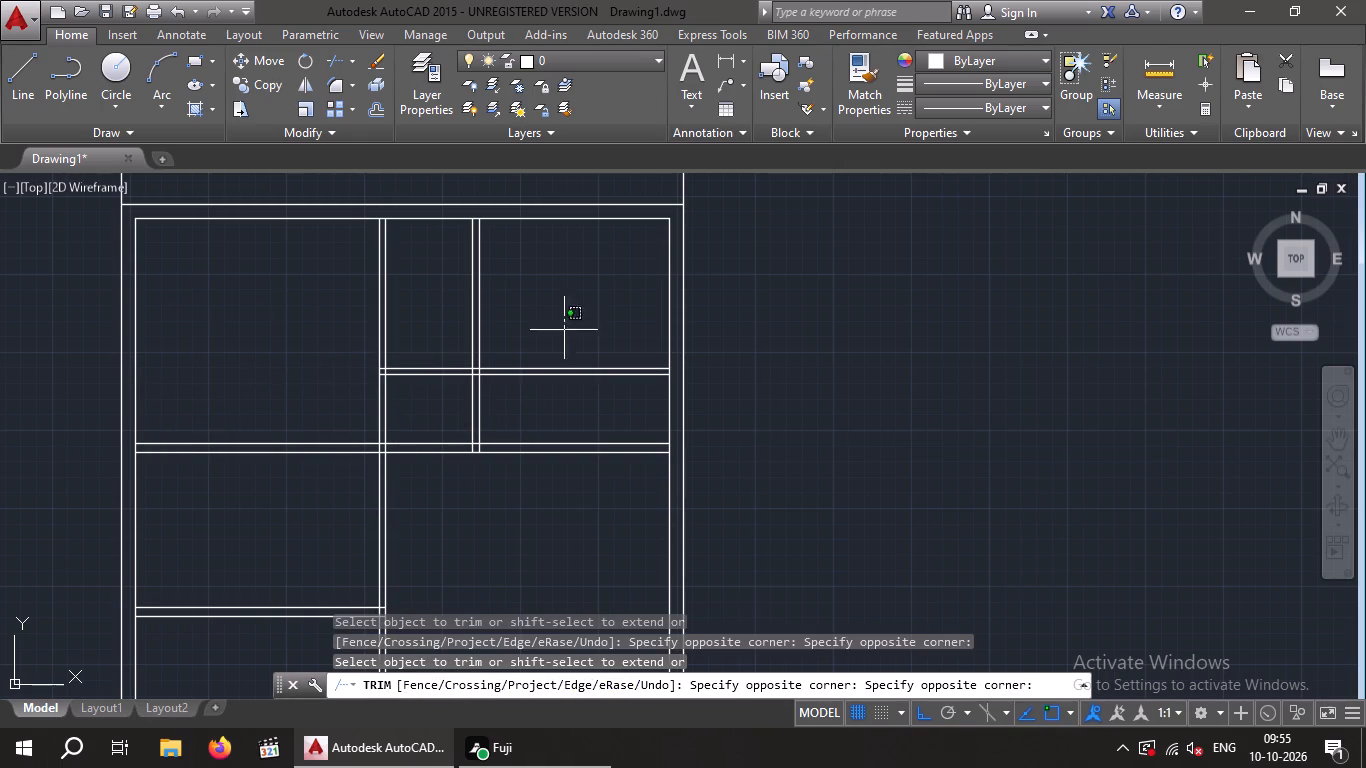
left_click(562, 404)
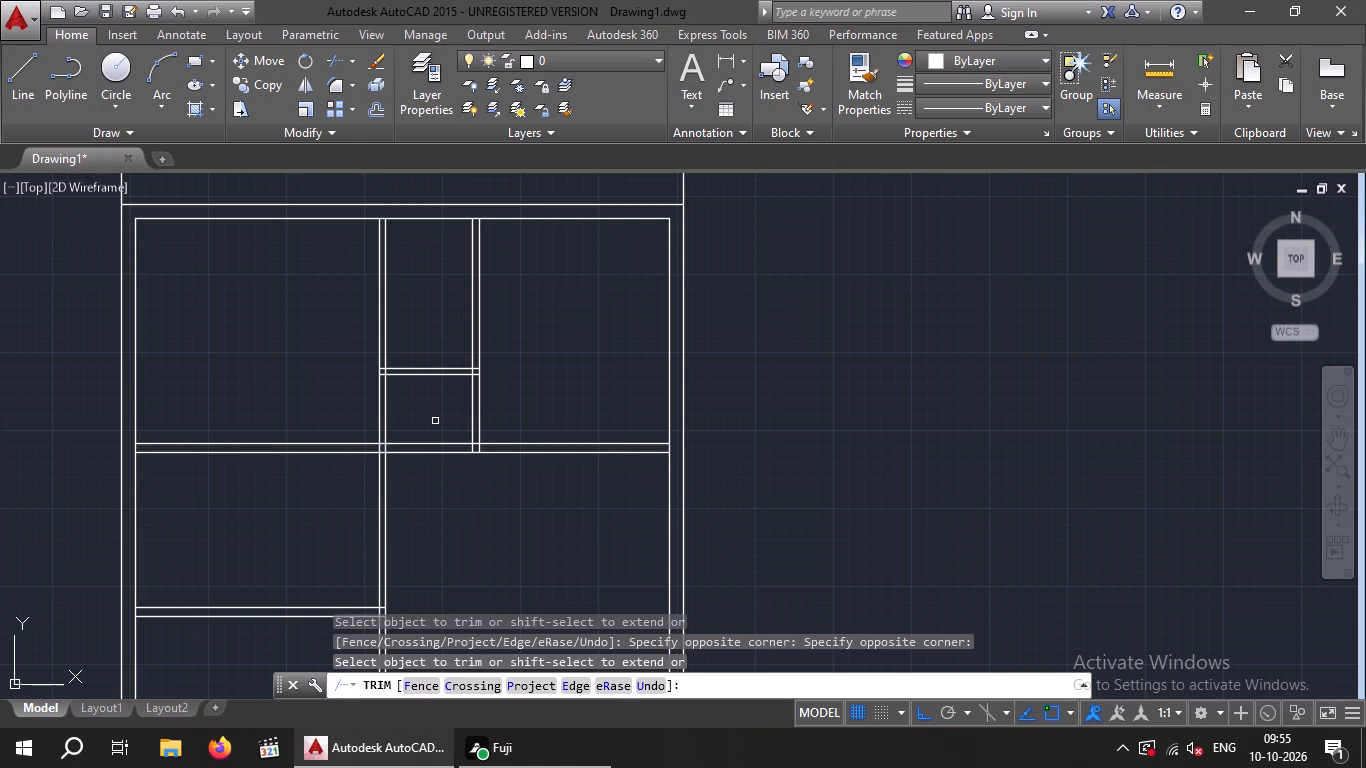
key("Escape")
key("Escape")
key("Escape")
Offset the lower line of the top full-width horizontal partition 24'2" downward.
scroll(419, 409, "up", 2)
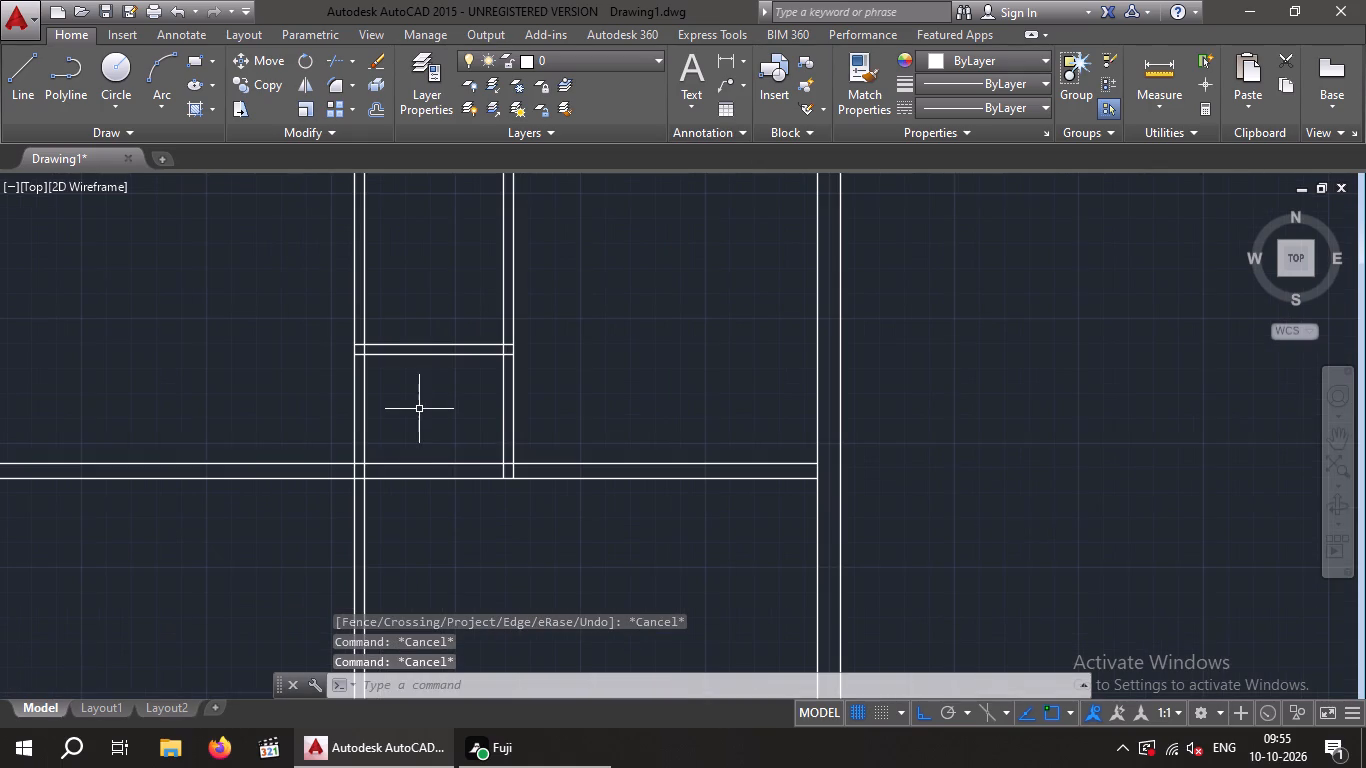
scroll(419, 409, "down", 2)
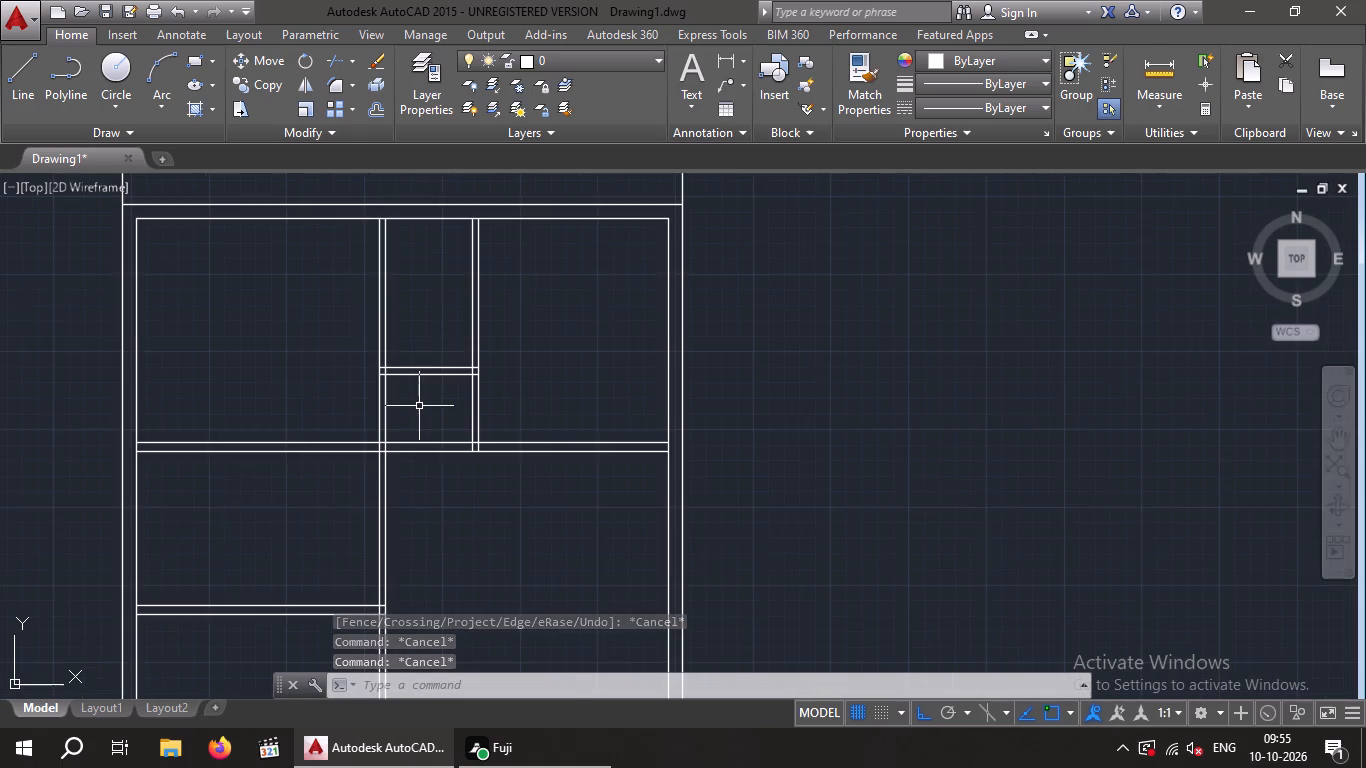
scroll(419, 406, "down", 1)
middle_click_drag(417, 369, 393, 256)
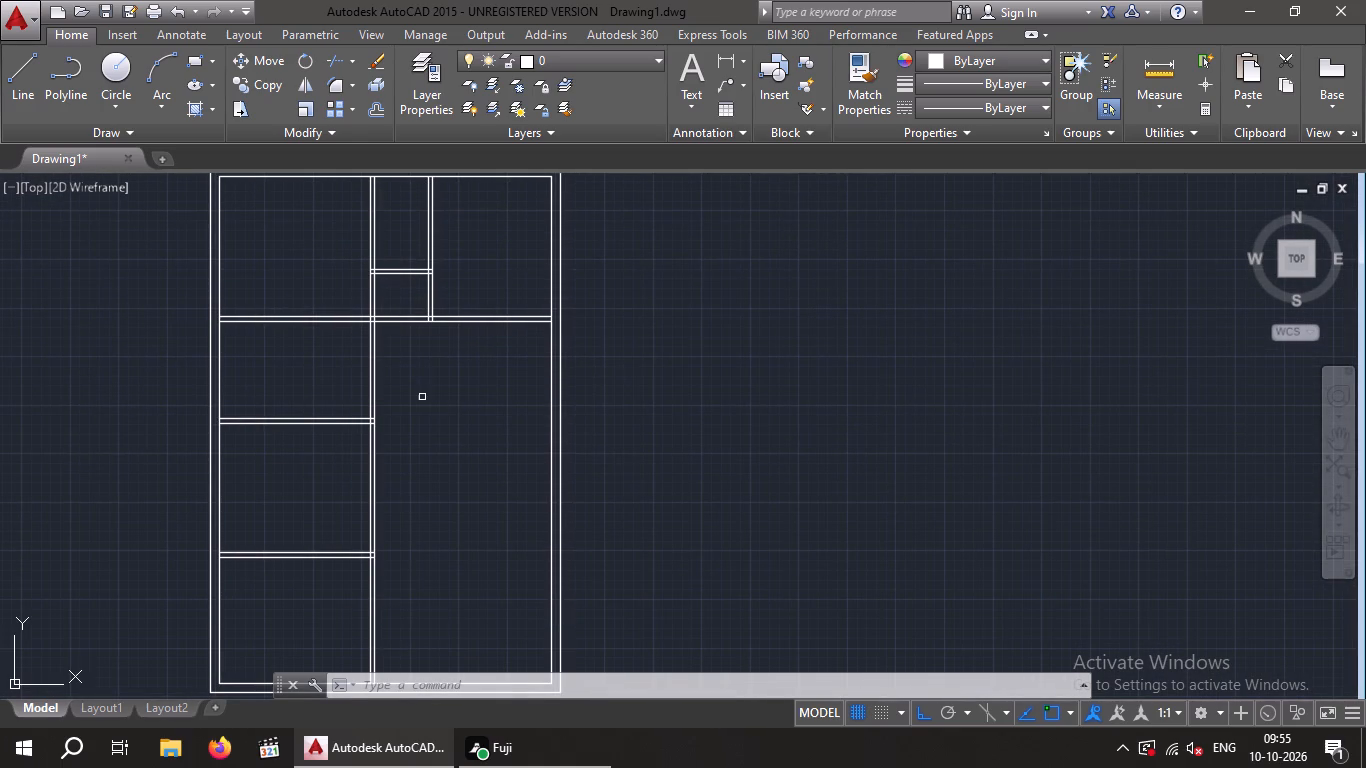
key("Escape")
key("Escape")
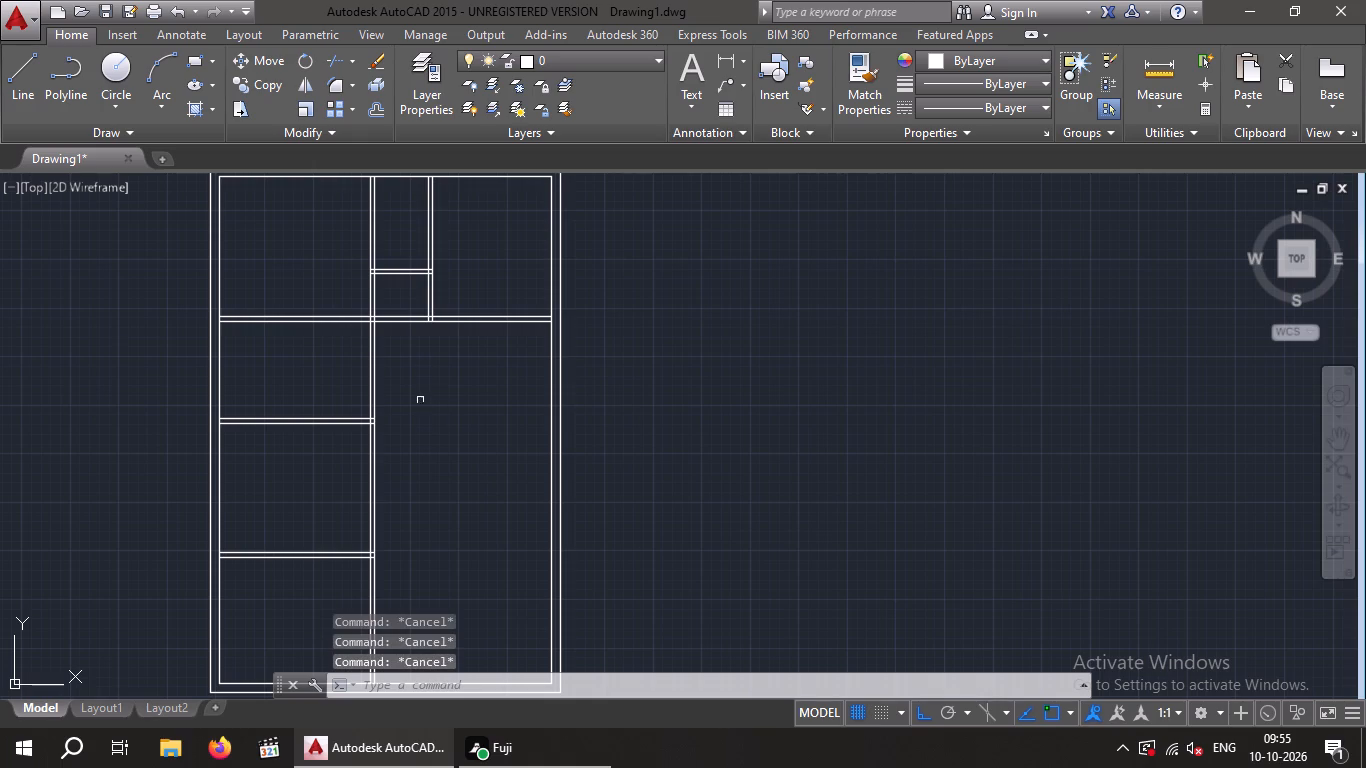
key("o")
key("Return")
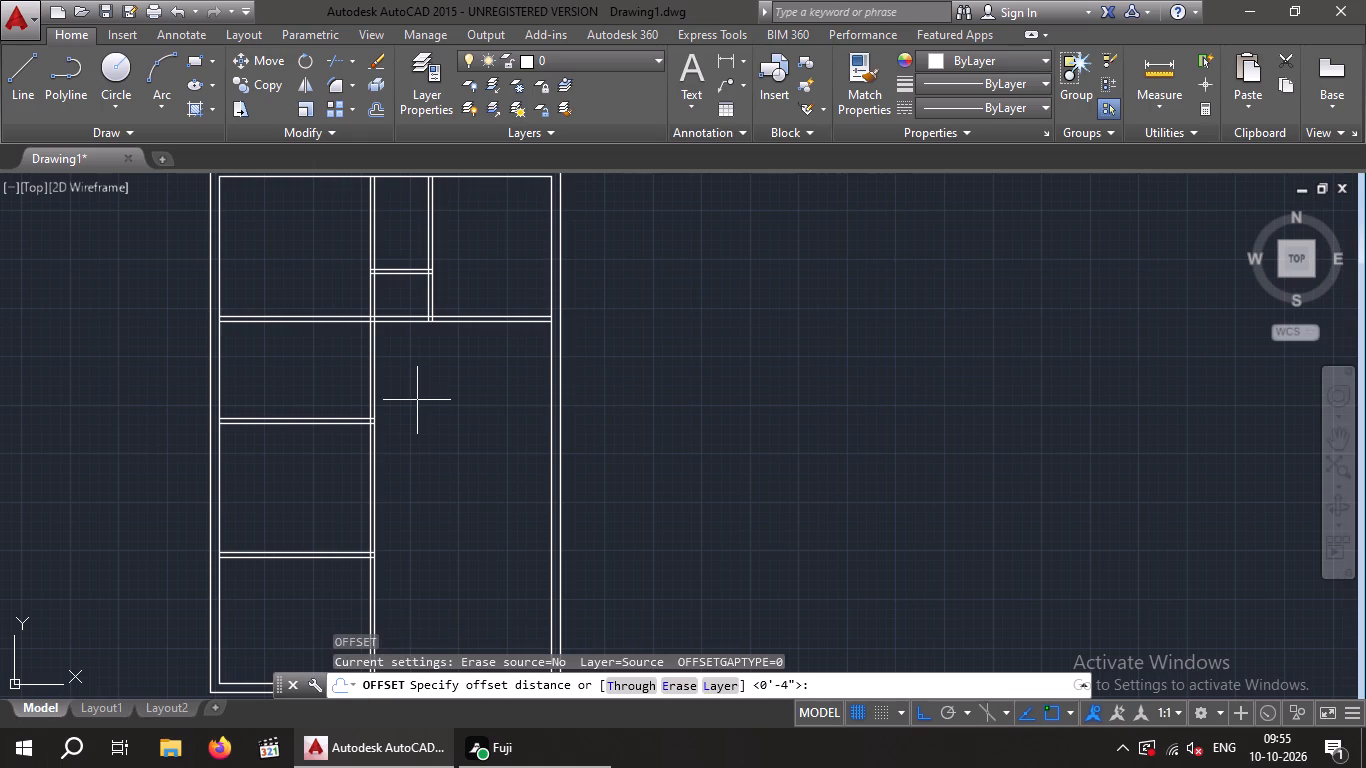
type("24")
key("apostrophe")
key("2")
key("shift+quotedbl")
key("Return")
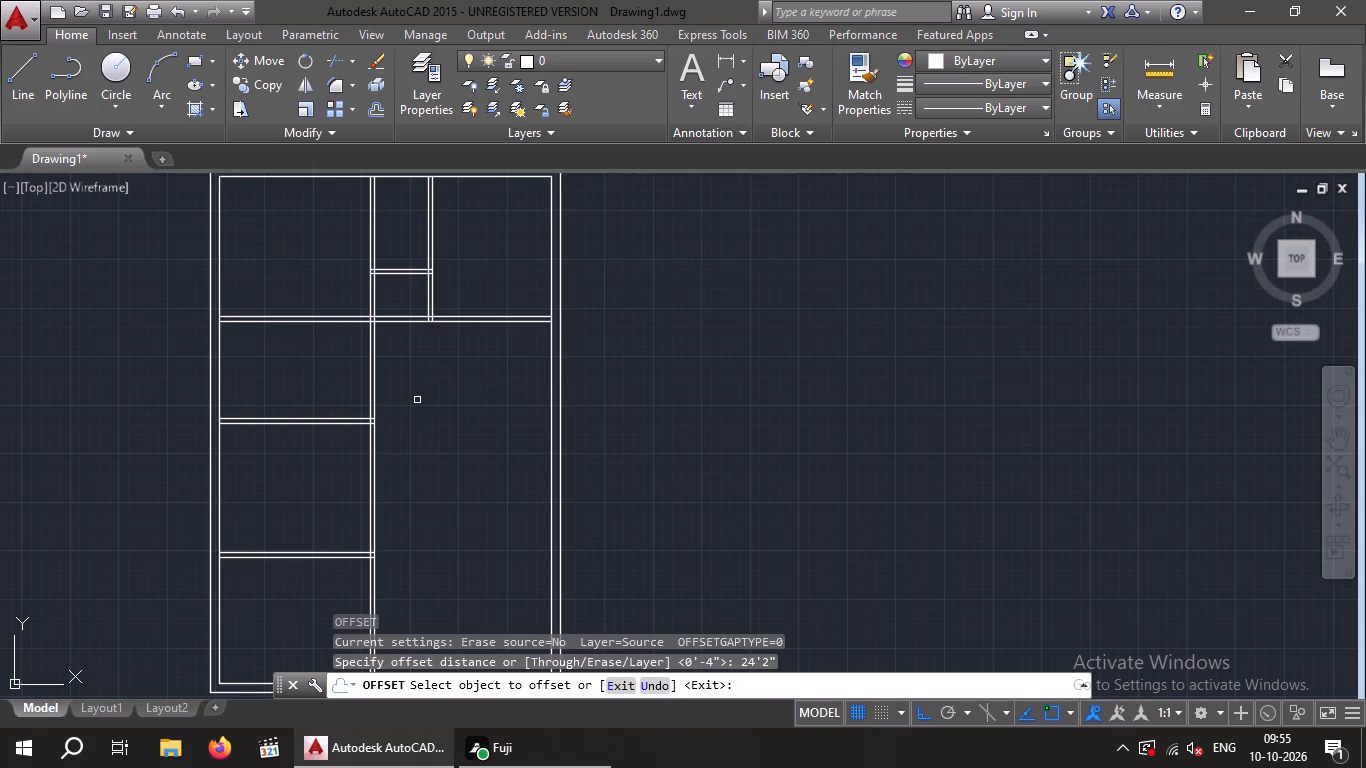
left_click(452, 322)
left_click(463, 491)
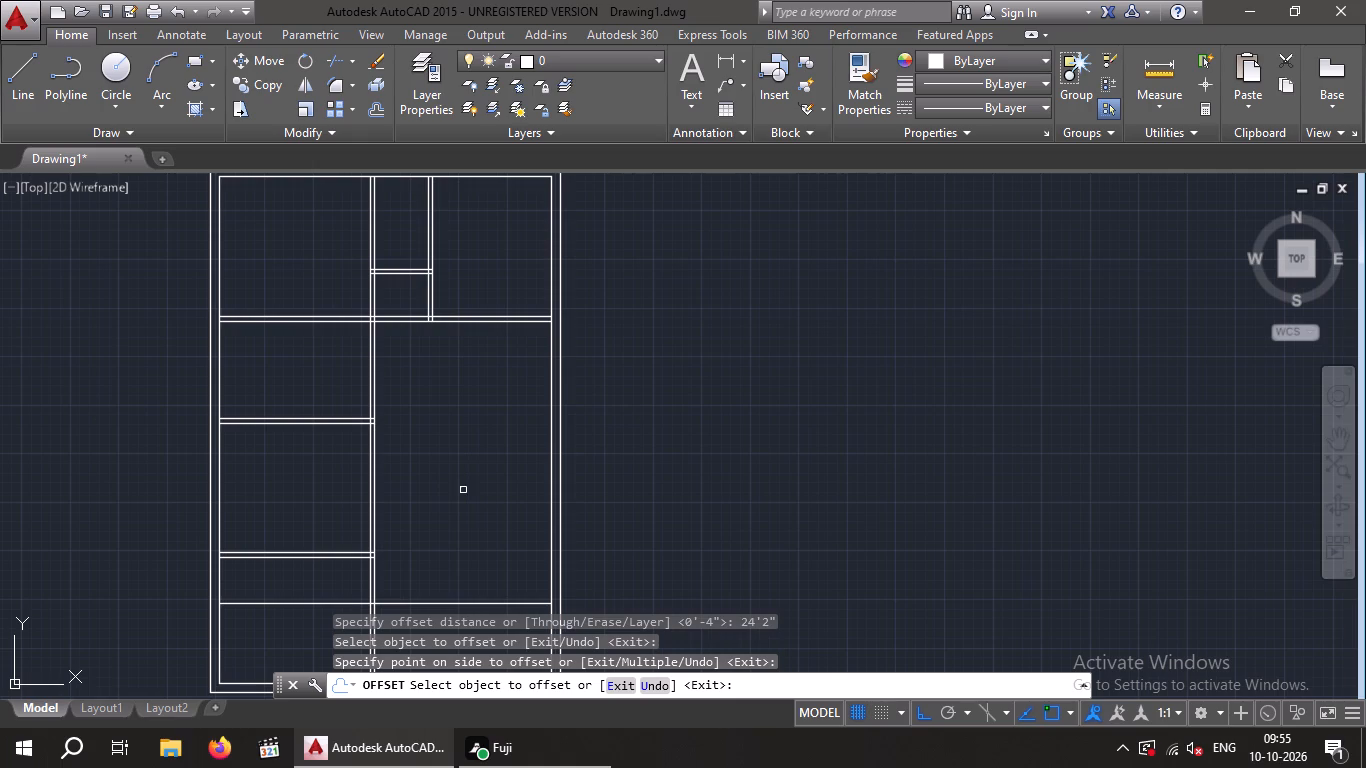
scroll(469, 502, "down", 1)
middle_click_drag(468, 501, 444, 375)
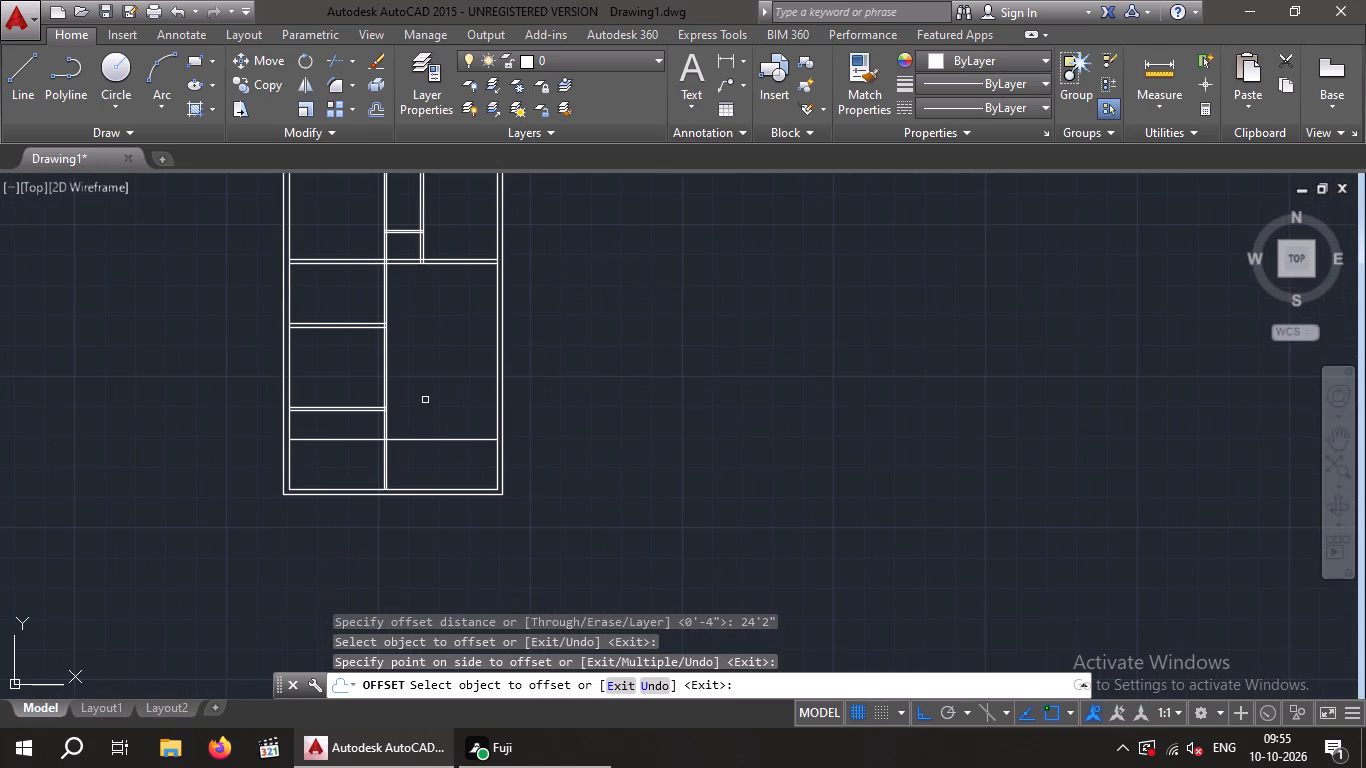
scroll(424, 440, "up", 2)
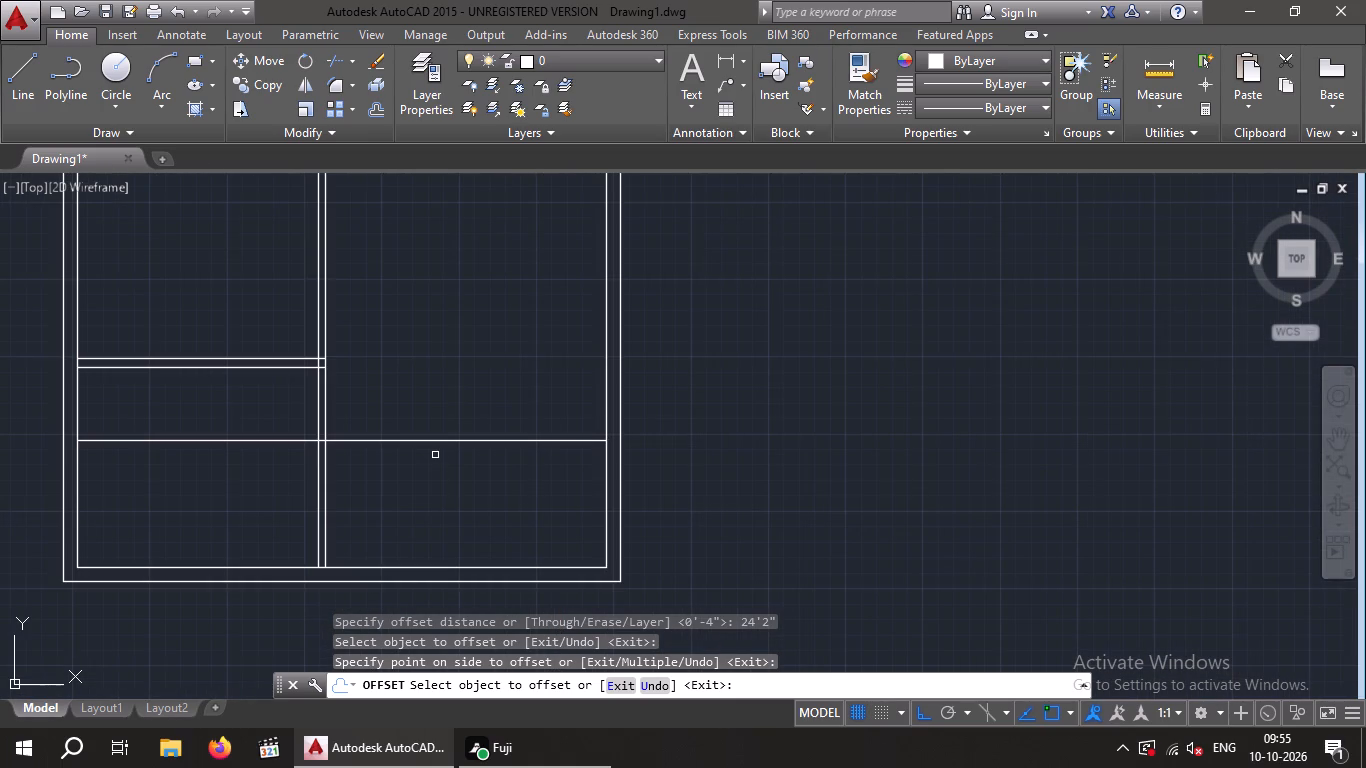
key("Escape")
key("Escape")
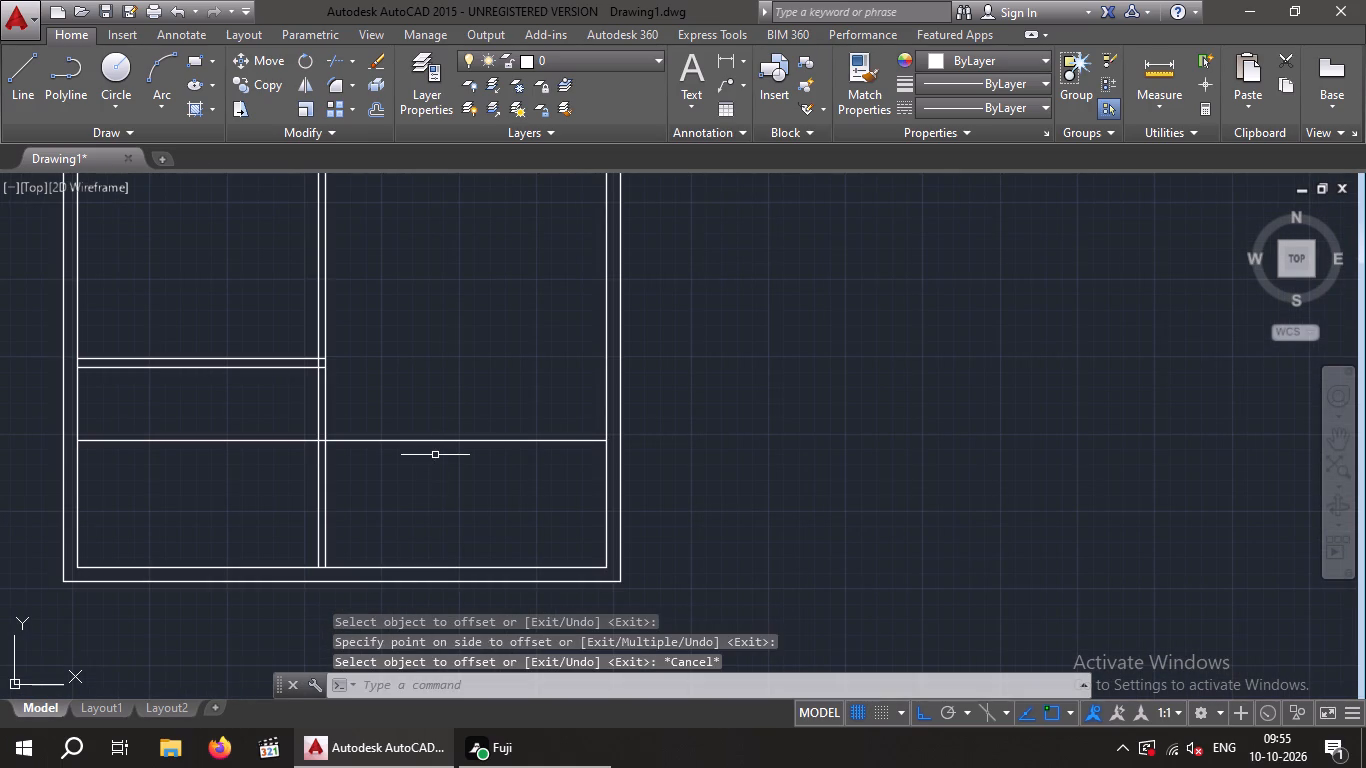
Offset the new horizontal line 6" downward to form the lower partition.
key("o")
key("Return")
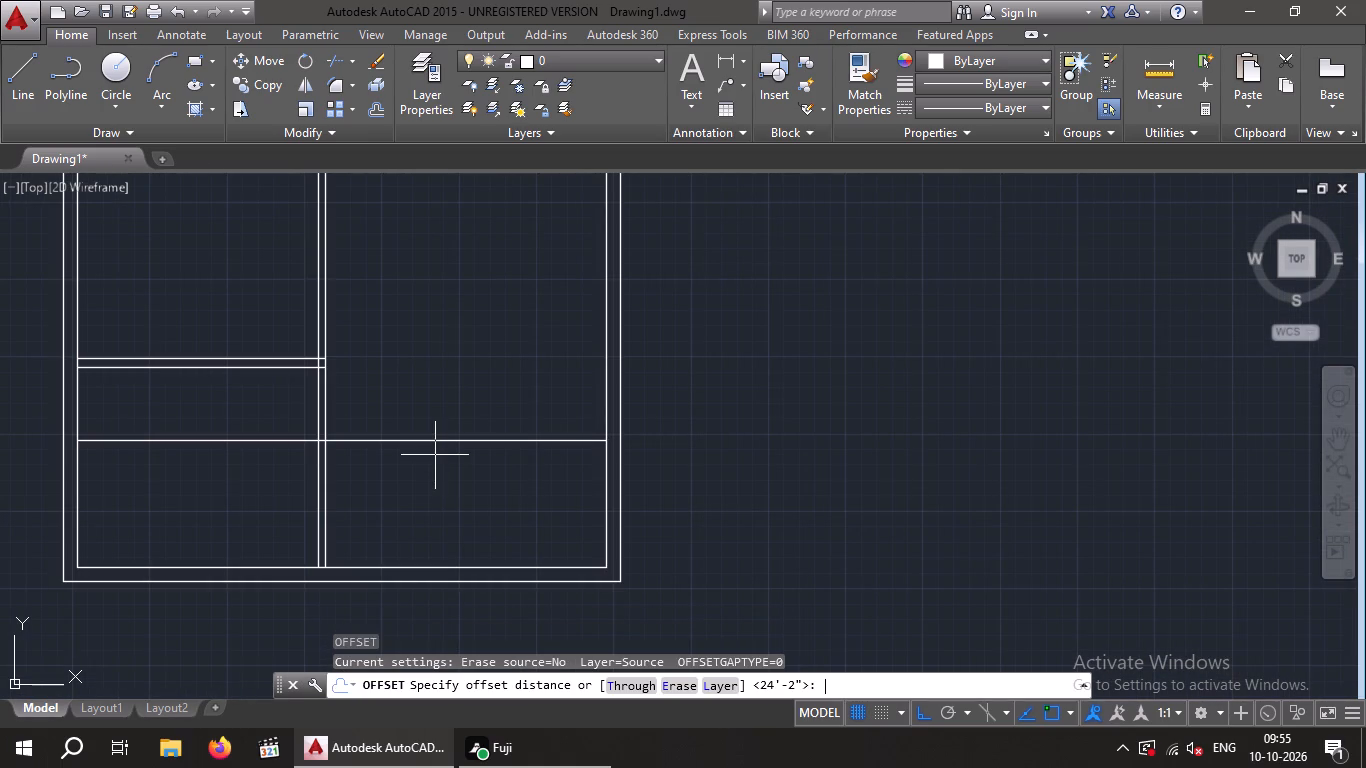
key("6")
key("shift+quotedbl")
key("Return")
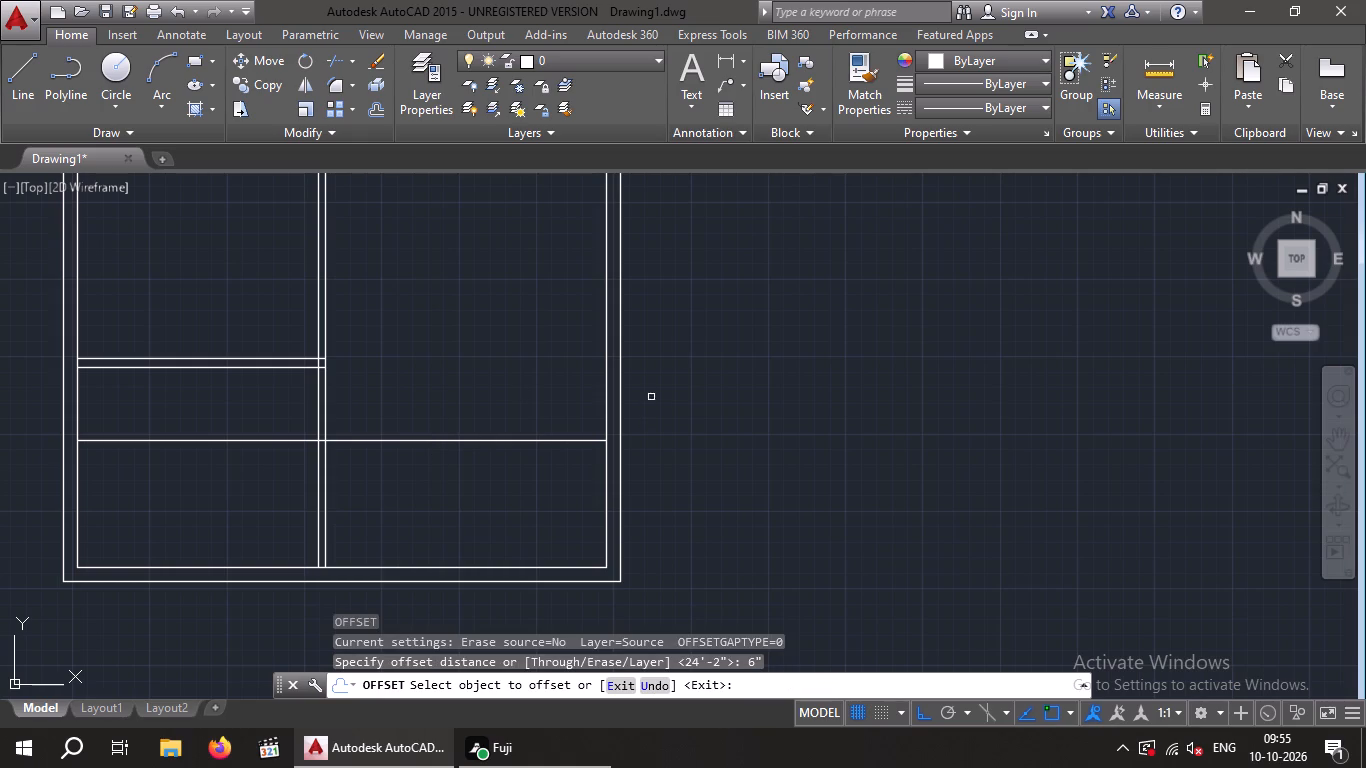
left_click_drag(534, 440, 530, 457)
left_click(528, 478)
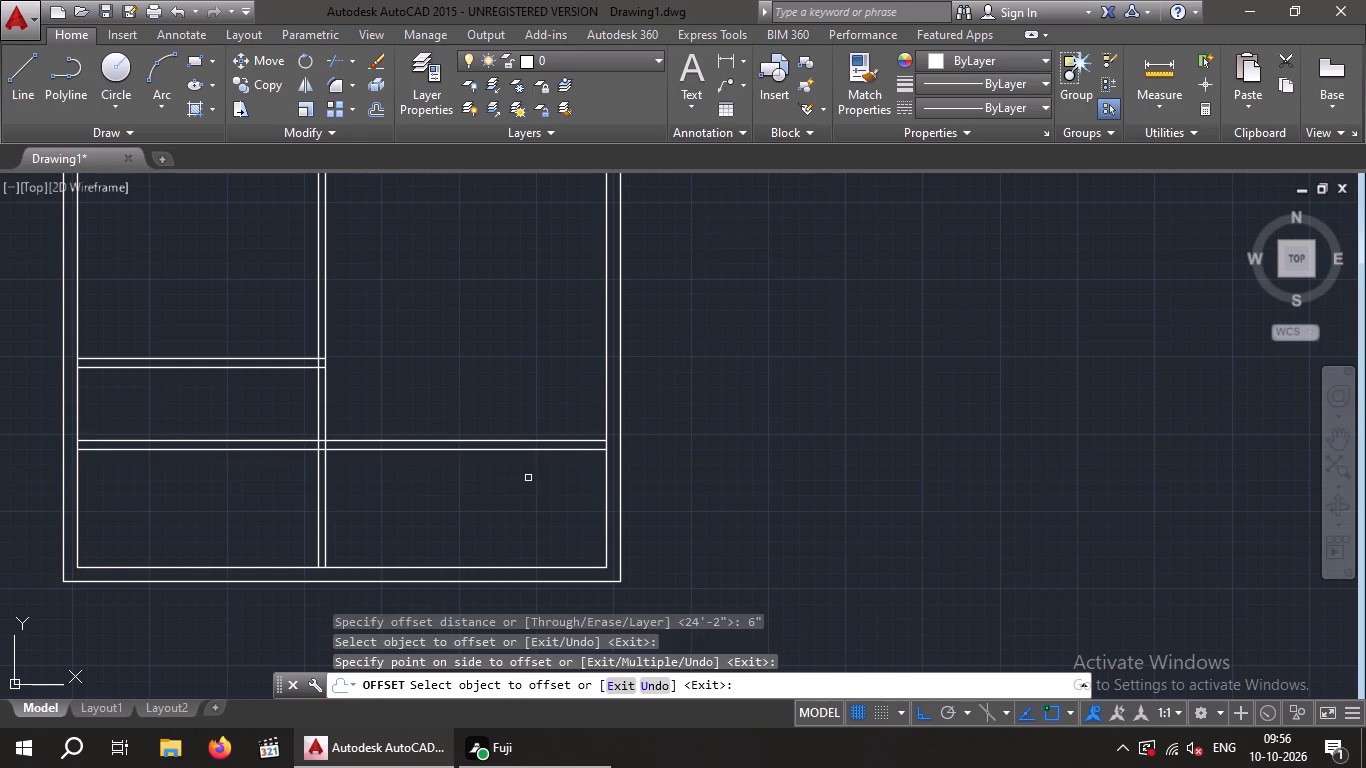
key("Escape")
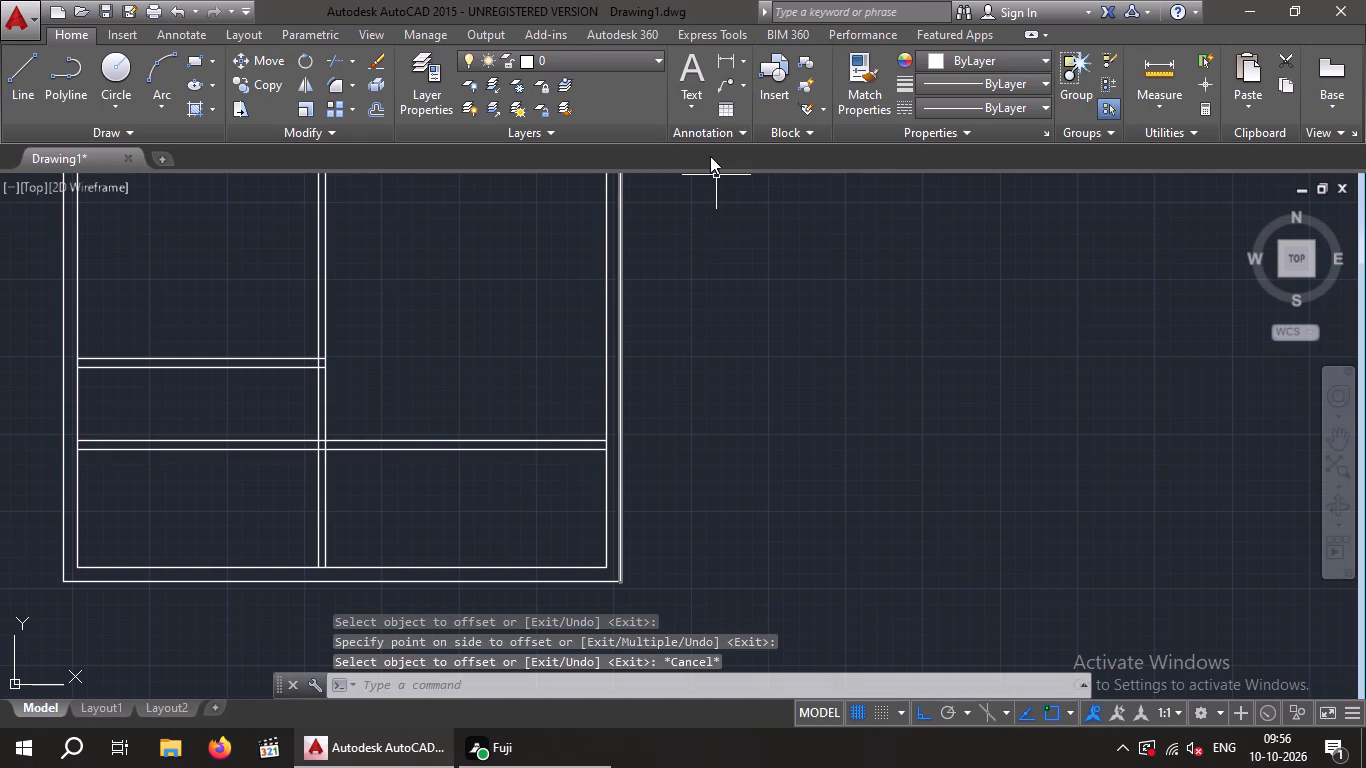
Check the clear height between the new partition and the bottom inner wall line with a temporary linear dimension, and delete it.
left_click(724, 52)
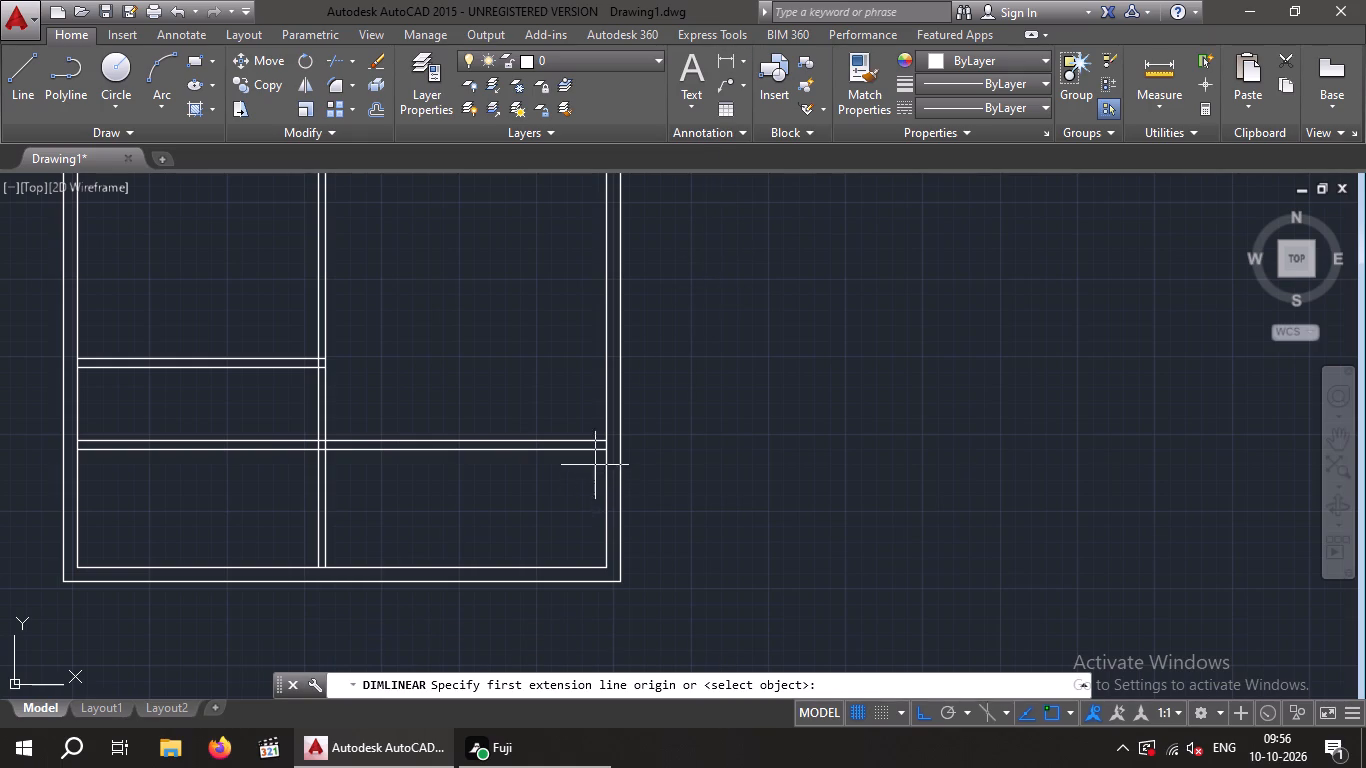
left_click(603, 450)
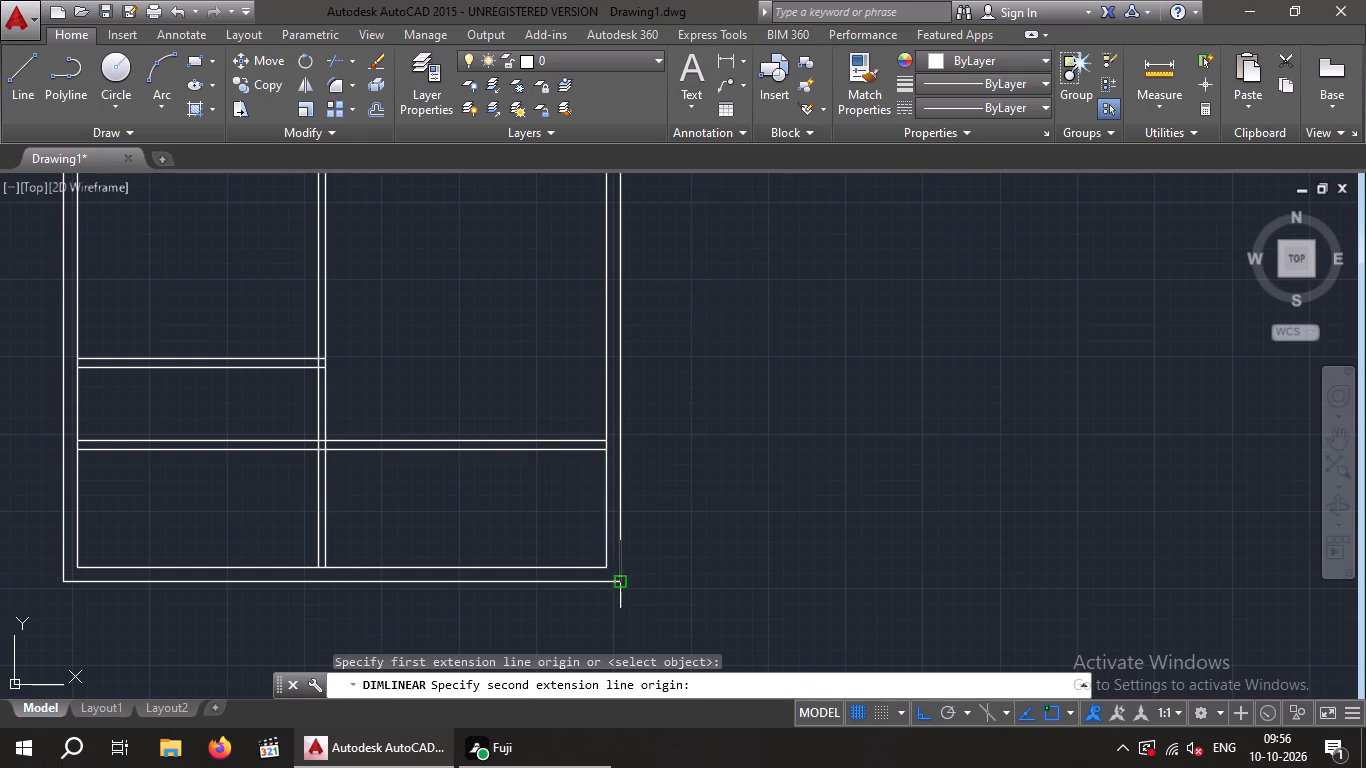
left_click(601, 570)
left_click(556, 566)
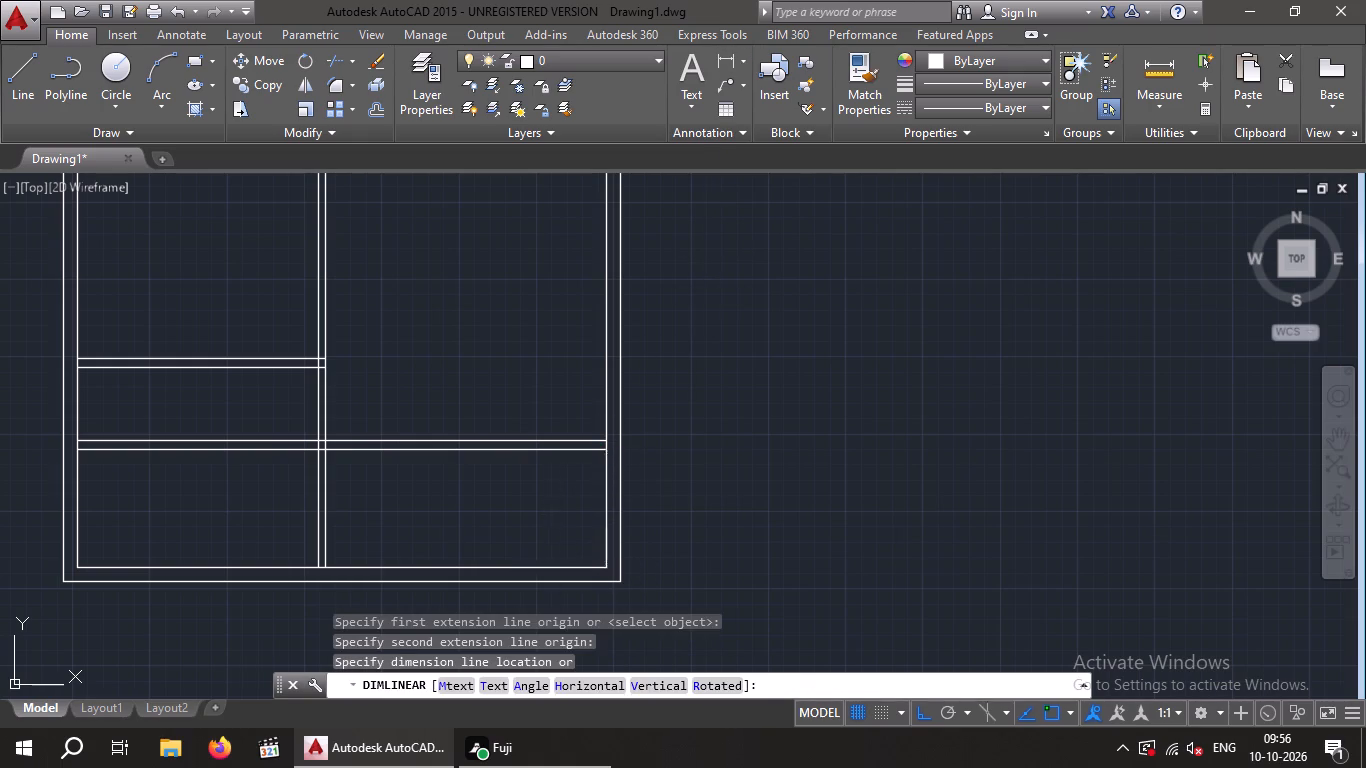
scroll(603, 521, "up", 2)
scroll(603, 521, "down", 1)
scroll(603, 521, "up", 2)
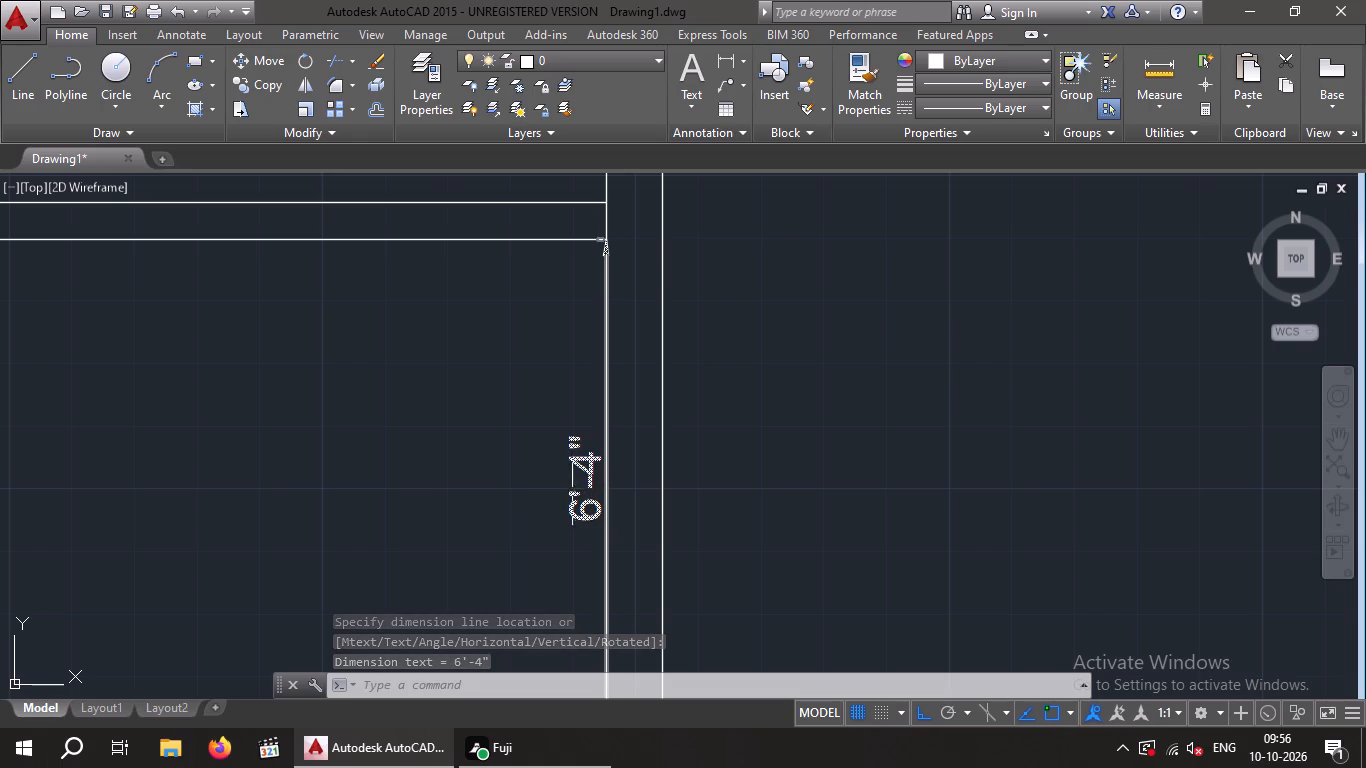
key("Escape")
key("Escape")
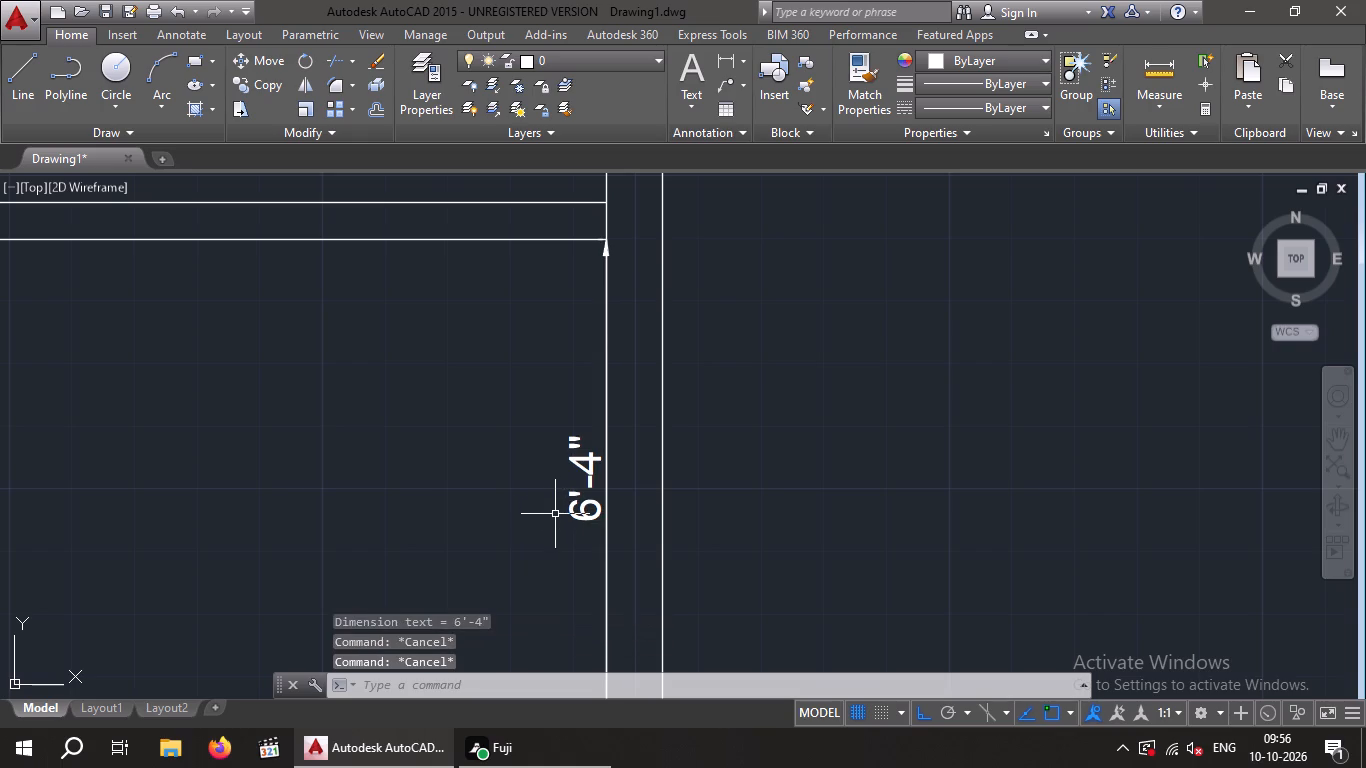
scroll(600, 495, "down", 2)
left_click(589, 499)
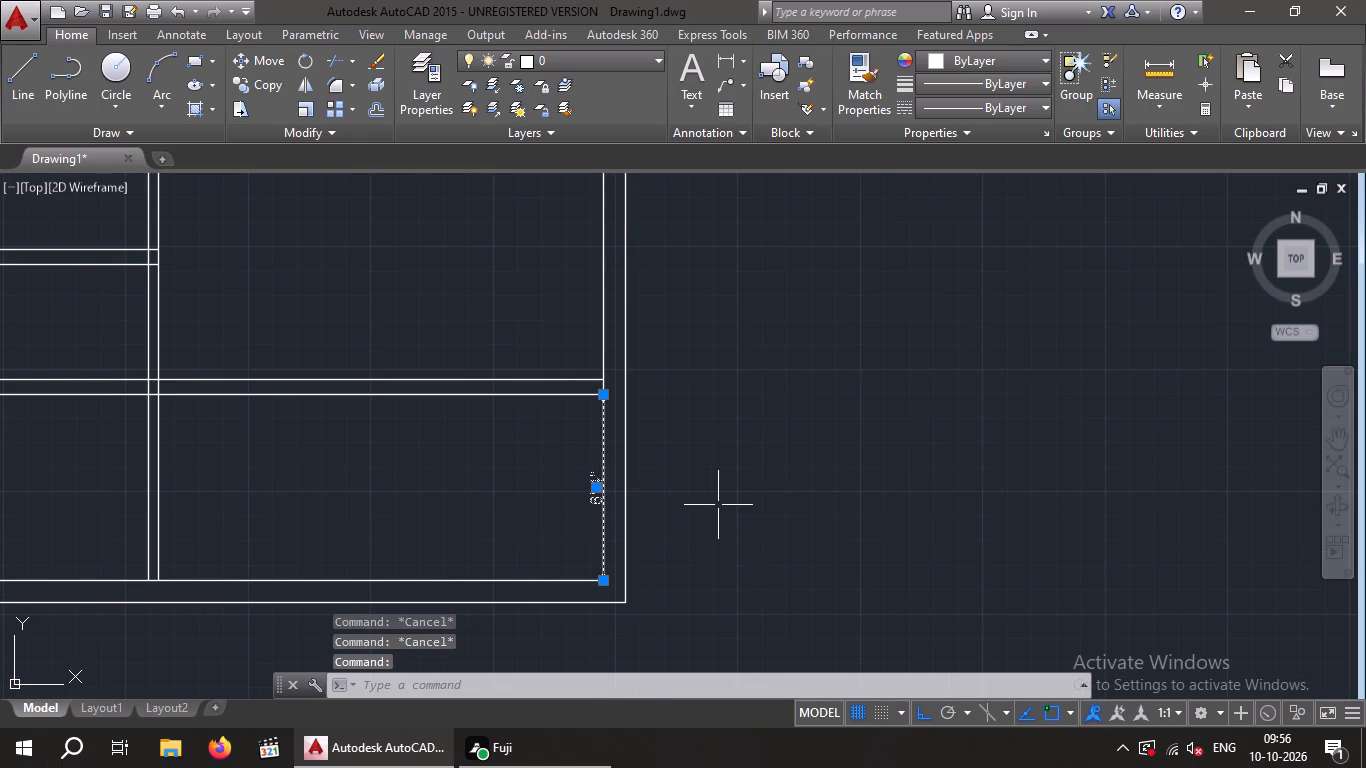
key("Delete")
Trim the new 6" partition left of the long vertical partition and inside its thickness, keeping only the part in the right-hand room.
scroll(513, 498, "down", 2)
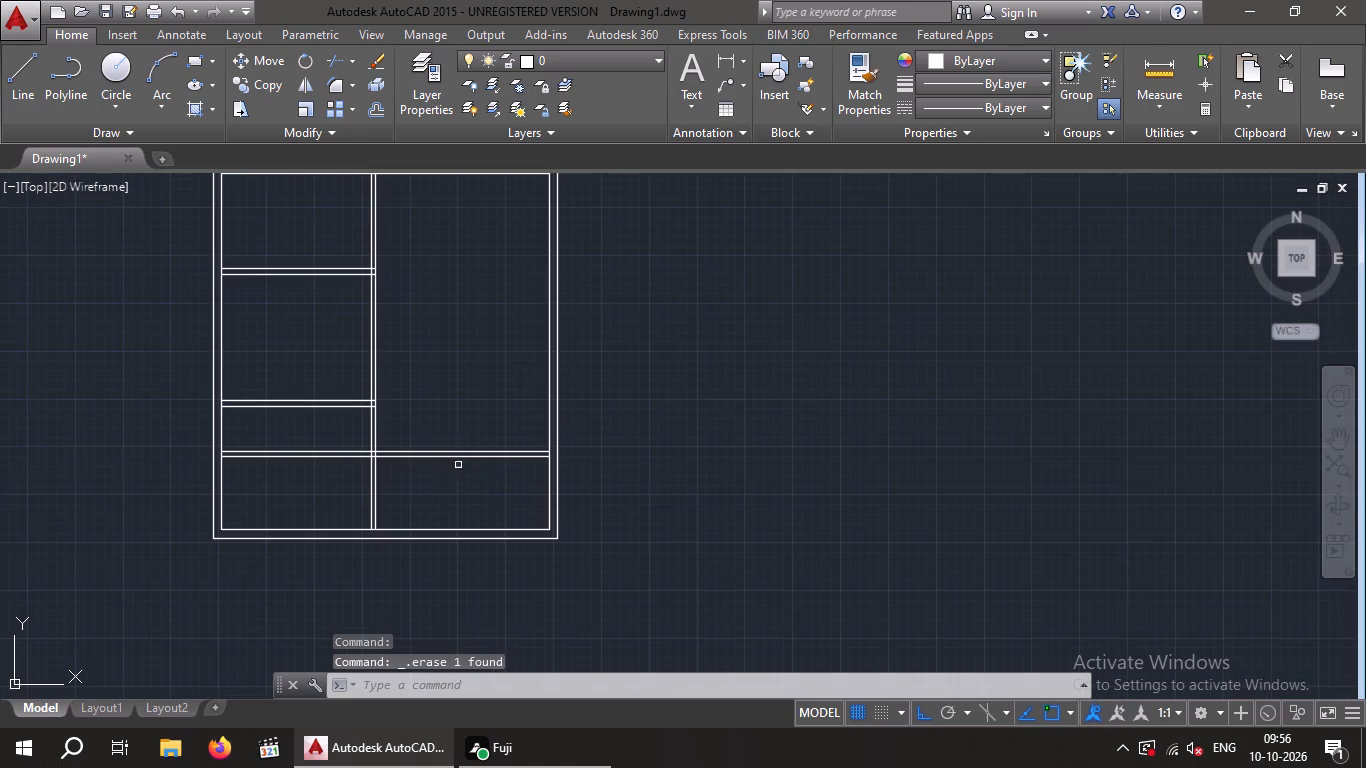
middle_click_drag(458, 464, 448, 478)
type("tr")
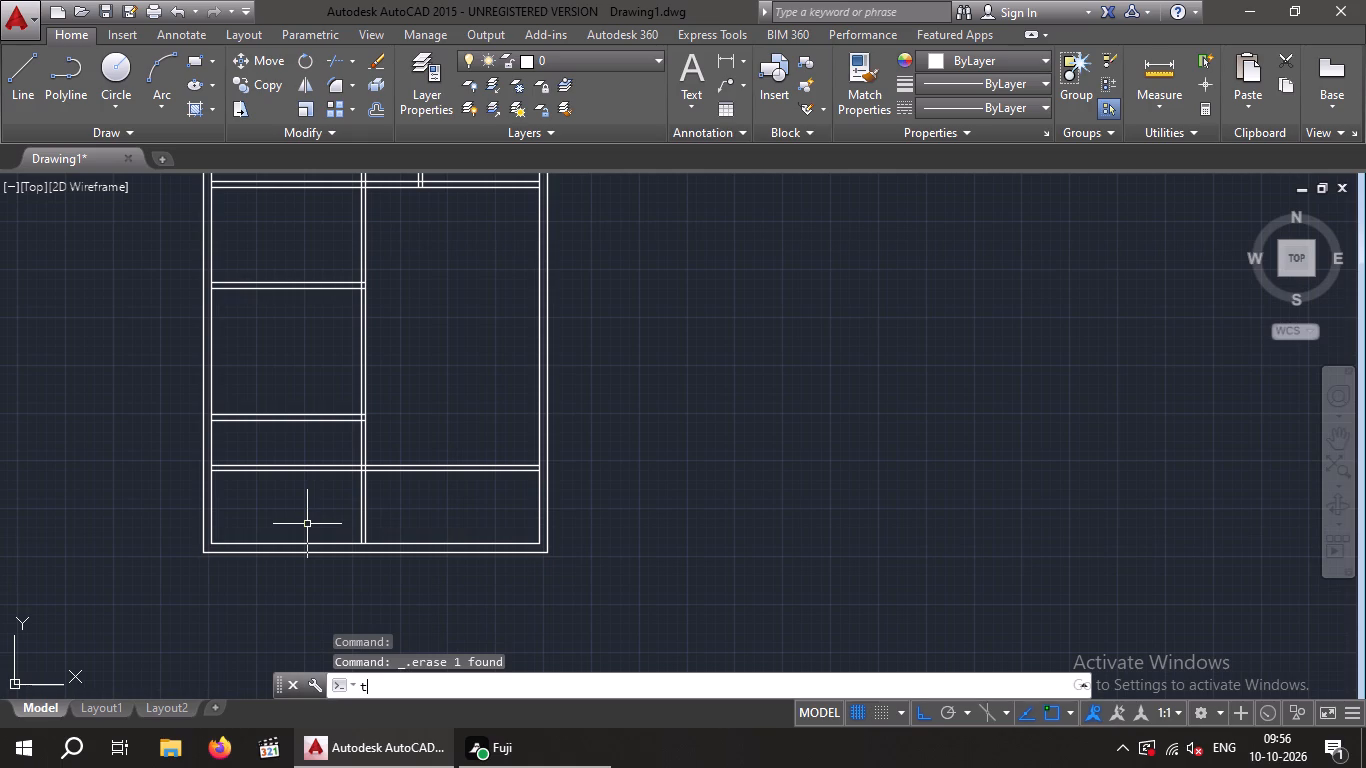
key("space")
key("space")
scroll(309, 480, "up", 1)
scroll(309, 480, "down", 1)
scroll(309, 480, "up", 1)
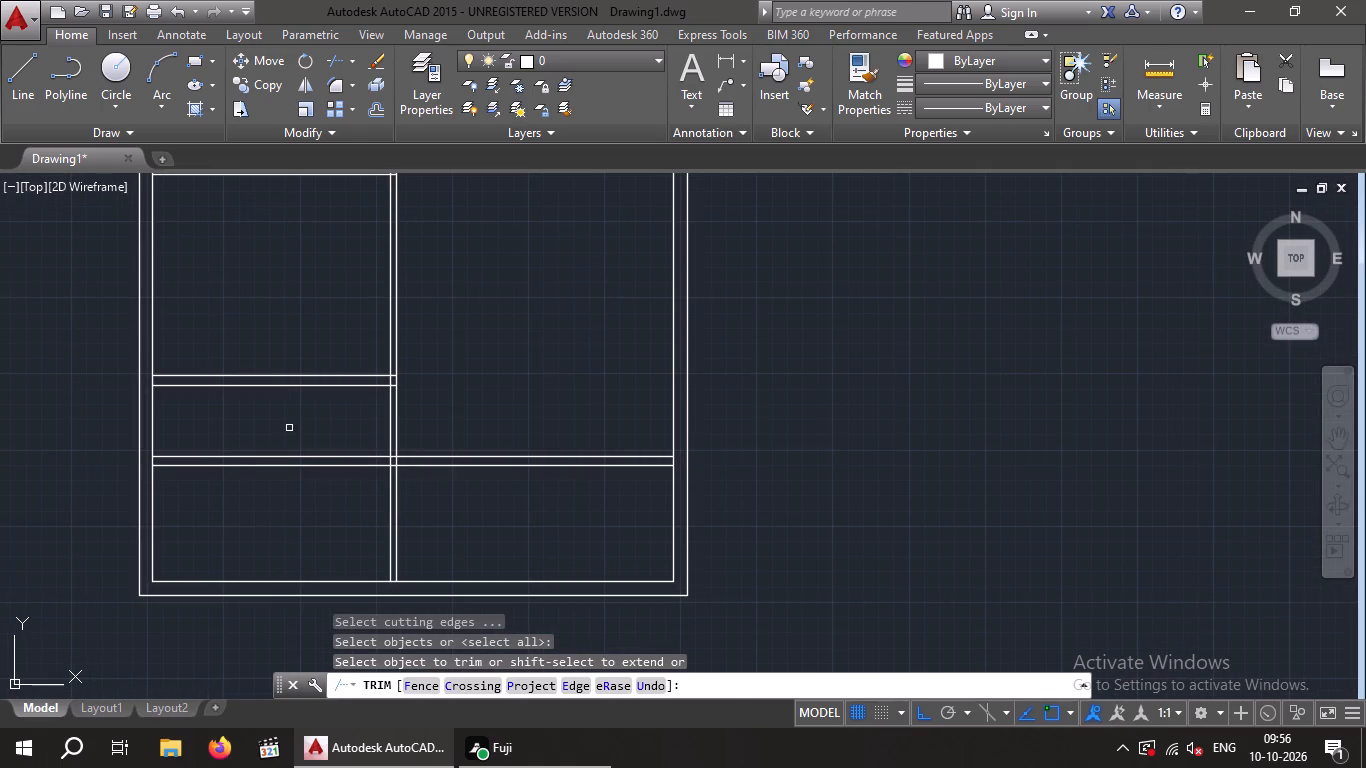
left_click(289, 428)
left_click(287, 485)
scroll(382, 459, "up", 4)
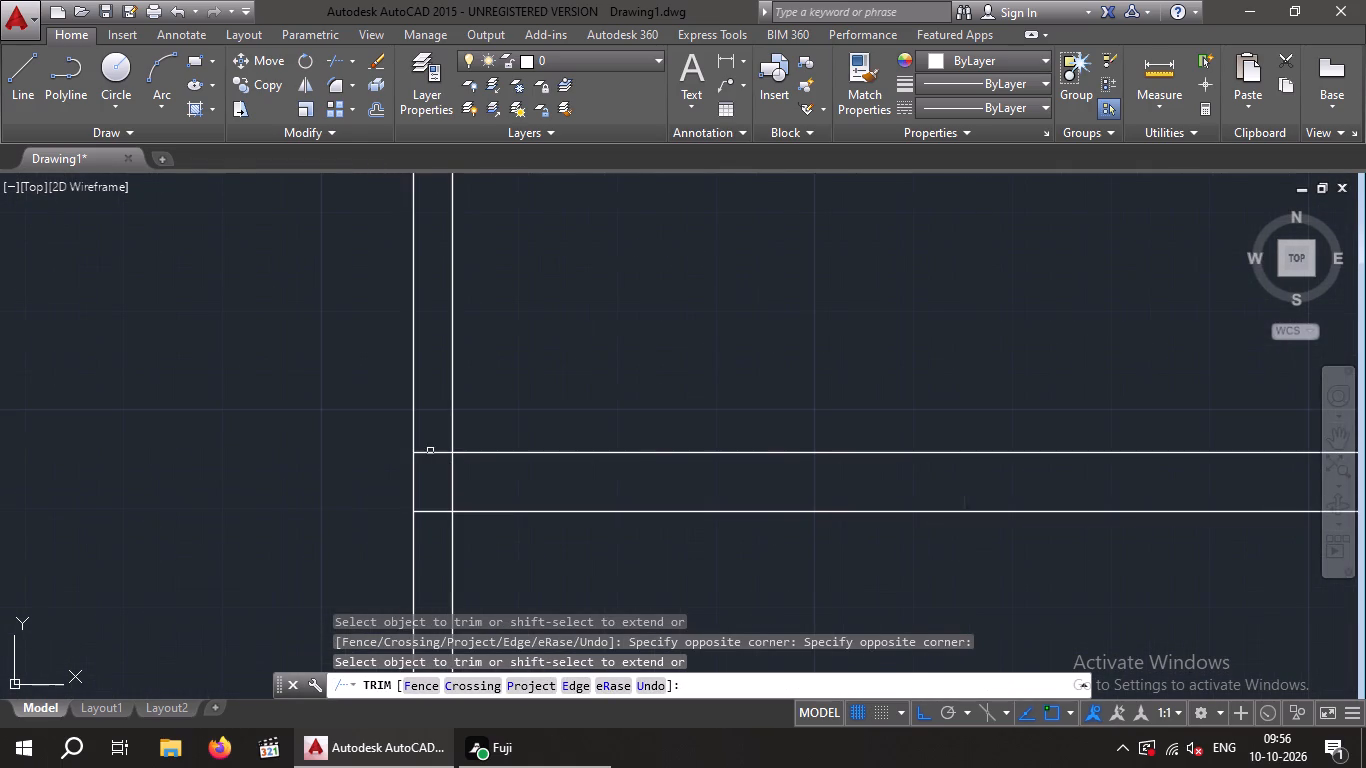
left_click(433, 451)
left_click(432, 513)
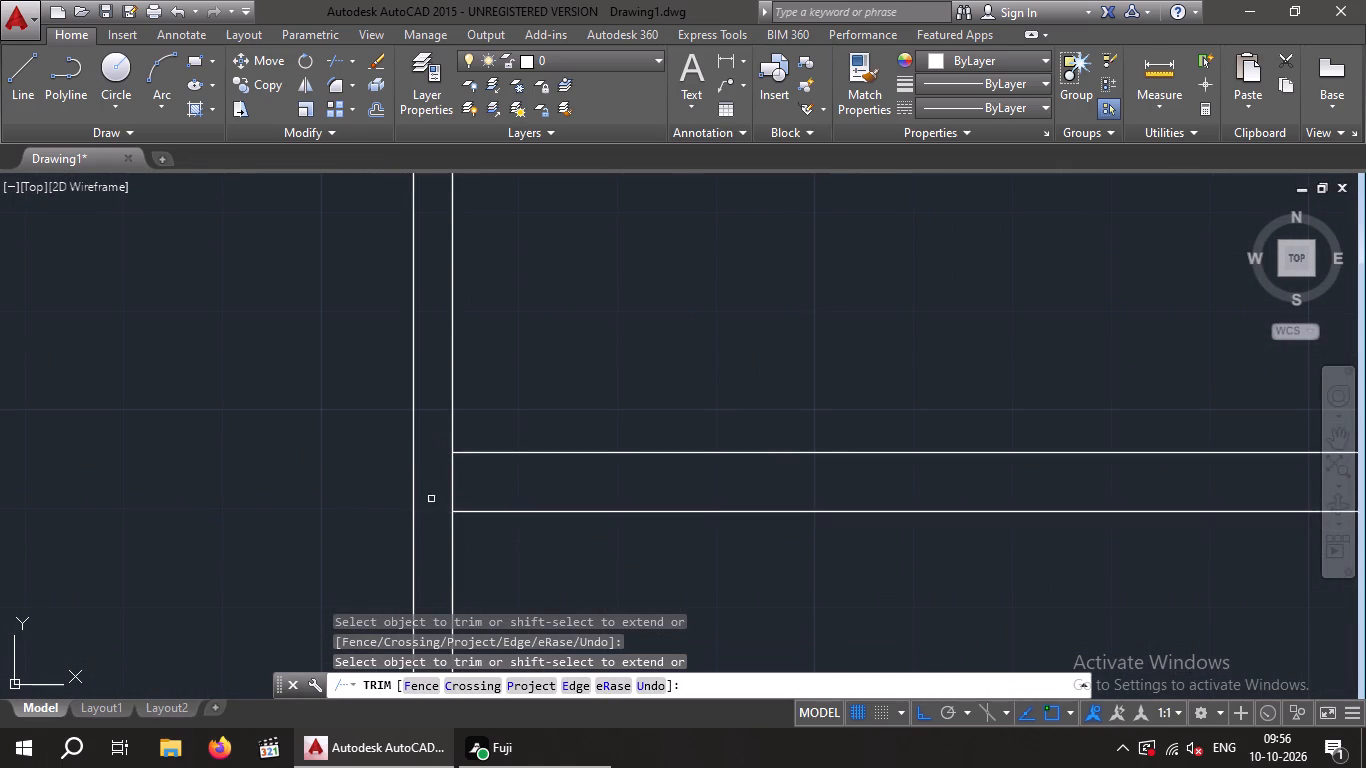
scroll(431, 497, "down", 2)
scroll(301, 516, "down", 1)
scroll(301, 514, "up", 2)
scroll(301, 513, "down", 1)
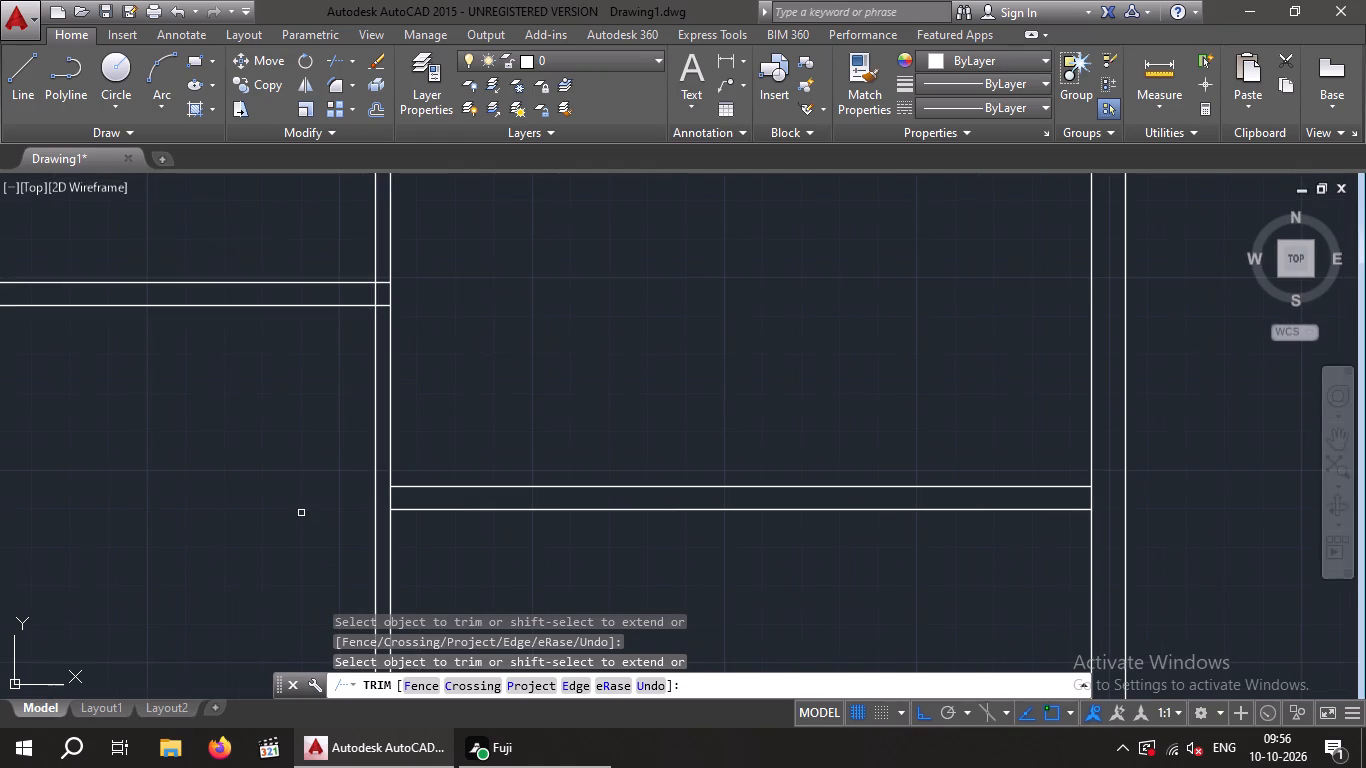
middle_click_drag(301, 512, 240, 532)
scroll(300, 511, "down", 1)
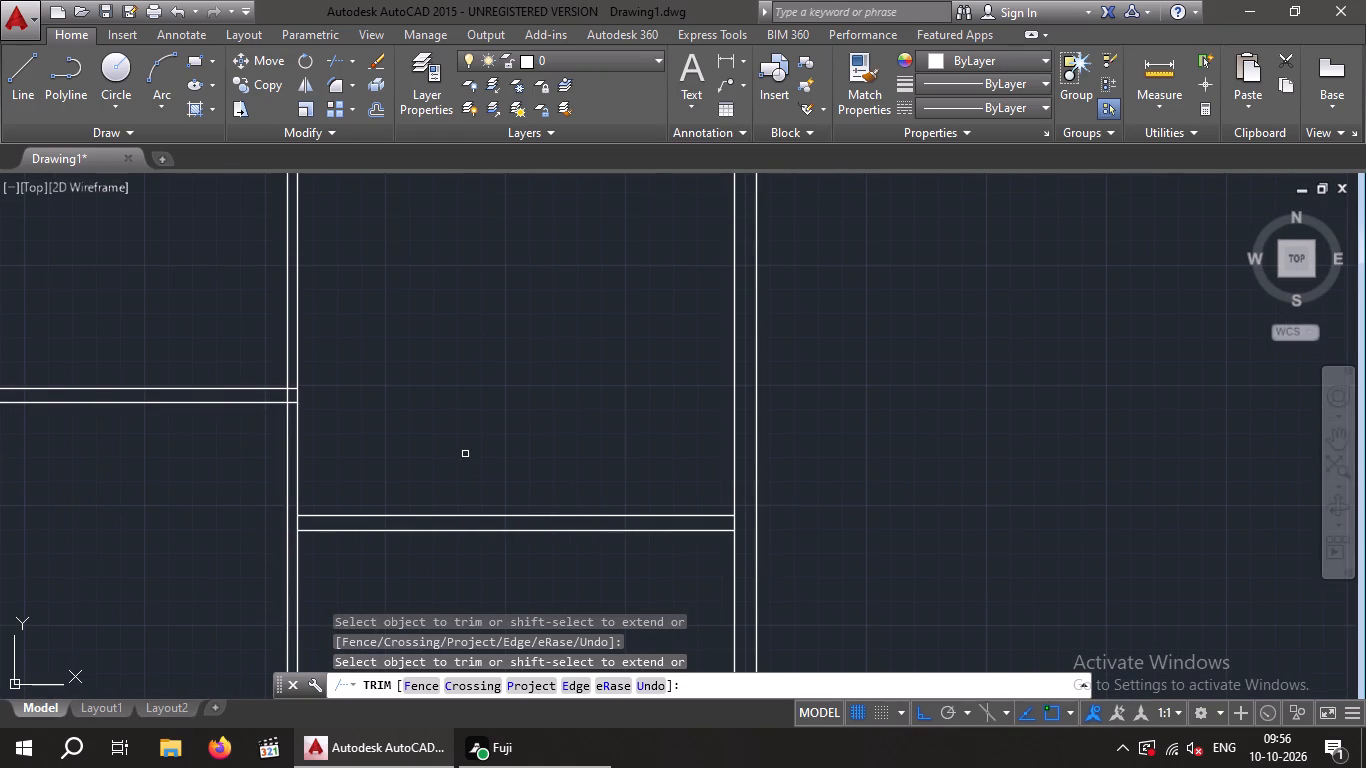
middle_click_drag(465, 454, 526, 509)
scroll(465, 459, "down", 1)
scroll(548, 505, "down", 1)
middle_click_drag(509, 518, 478, 541)
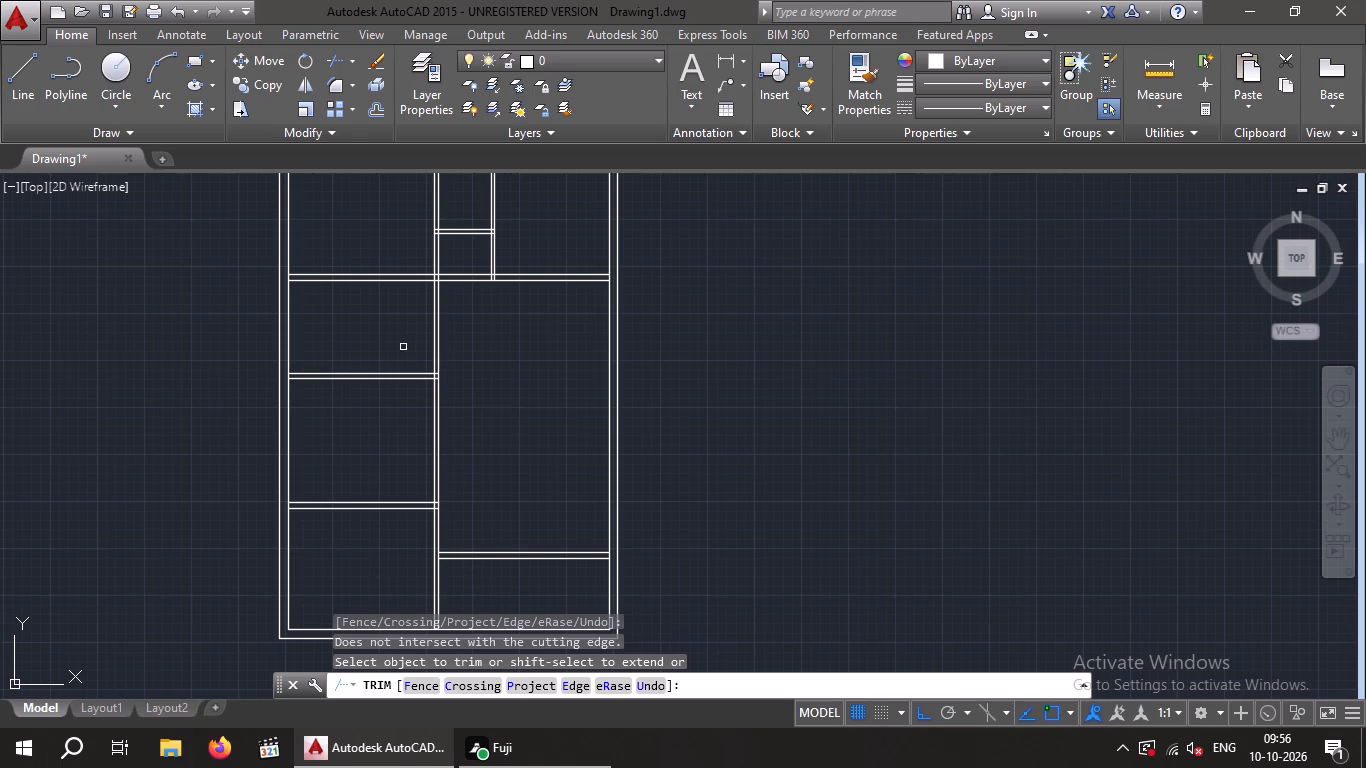
key("Escape")
key("Escape")
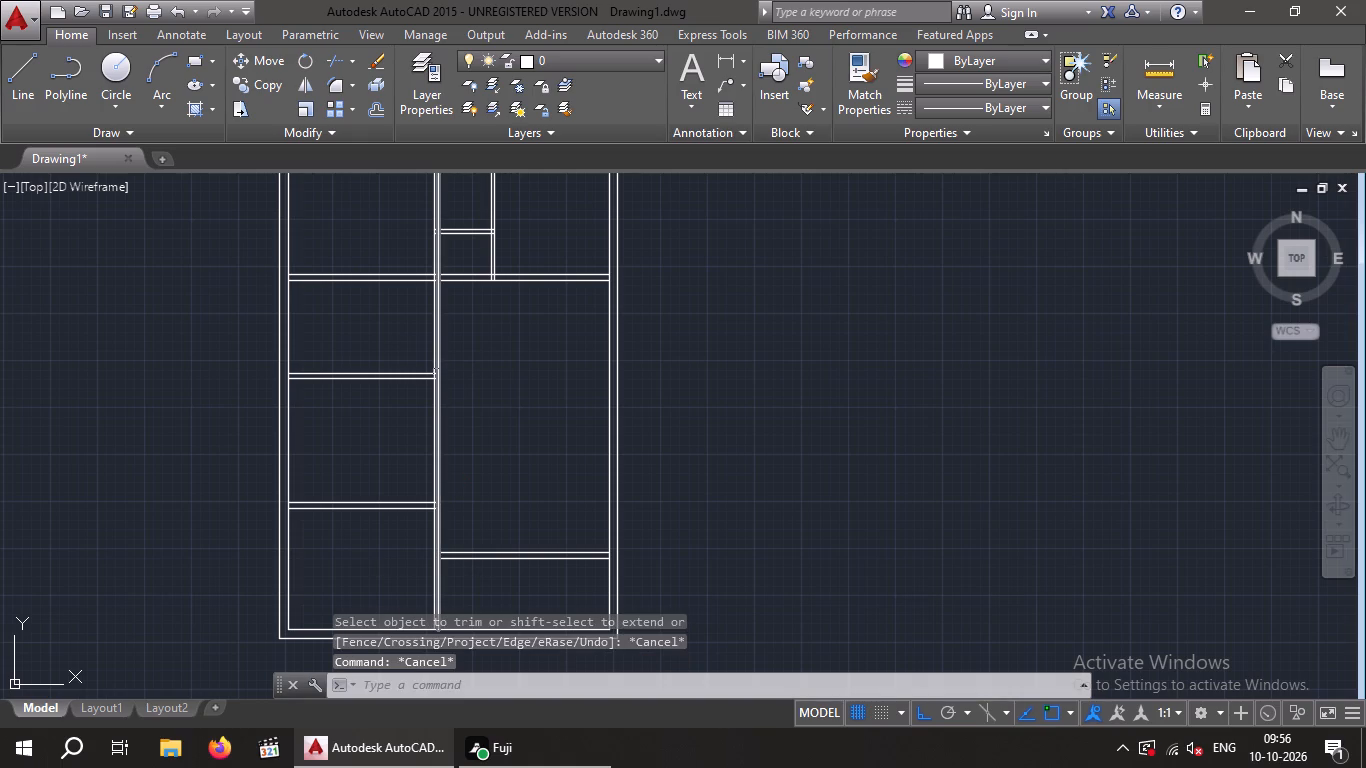
Draw a short line across the long vertical partition's thickness, level with the top line of the upper left-room partition.
scroll(434, 376, "up", 1)
scroll(434, 376, "down", 1)
scroll(434, 376, "up", 5)
middle_click_drag(433, 373, 404, 473)
key("Escape")
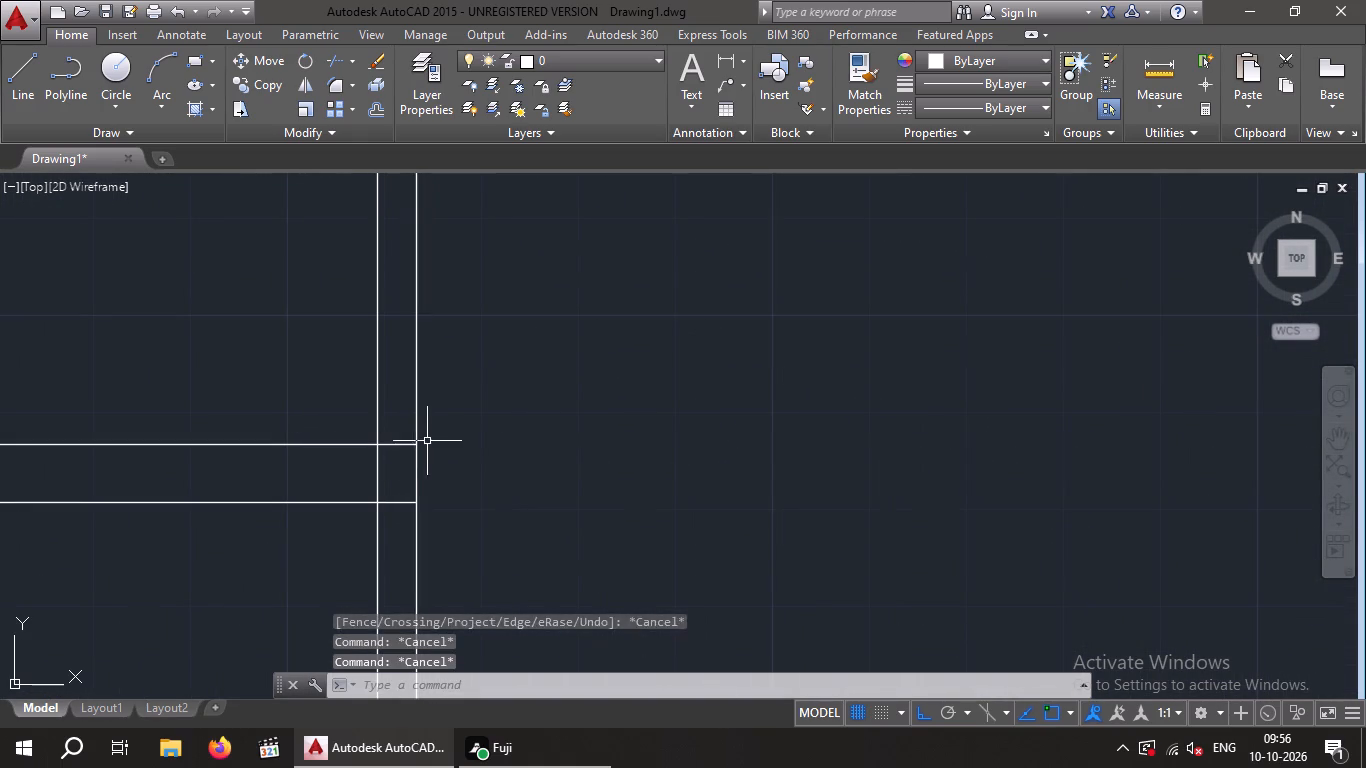
key("Escape")
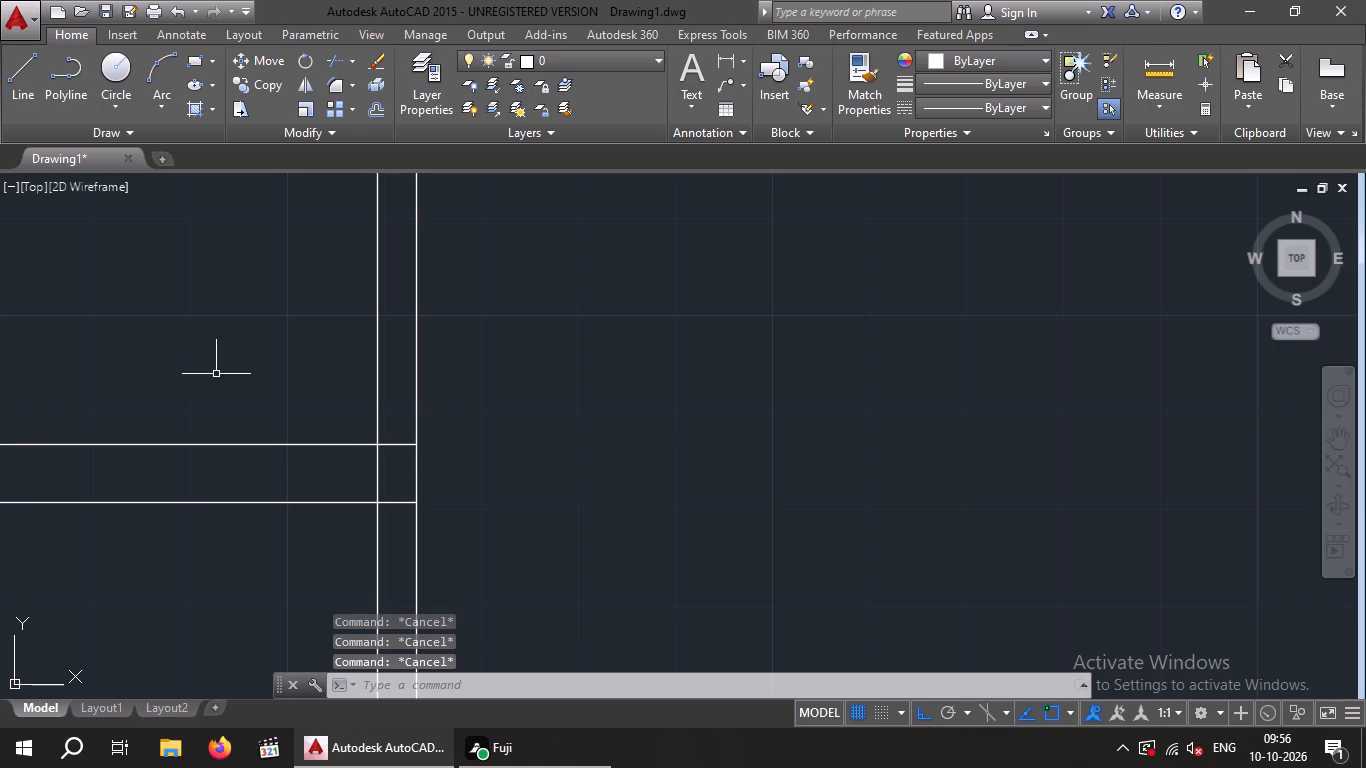
key("l")
key("Return")
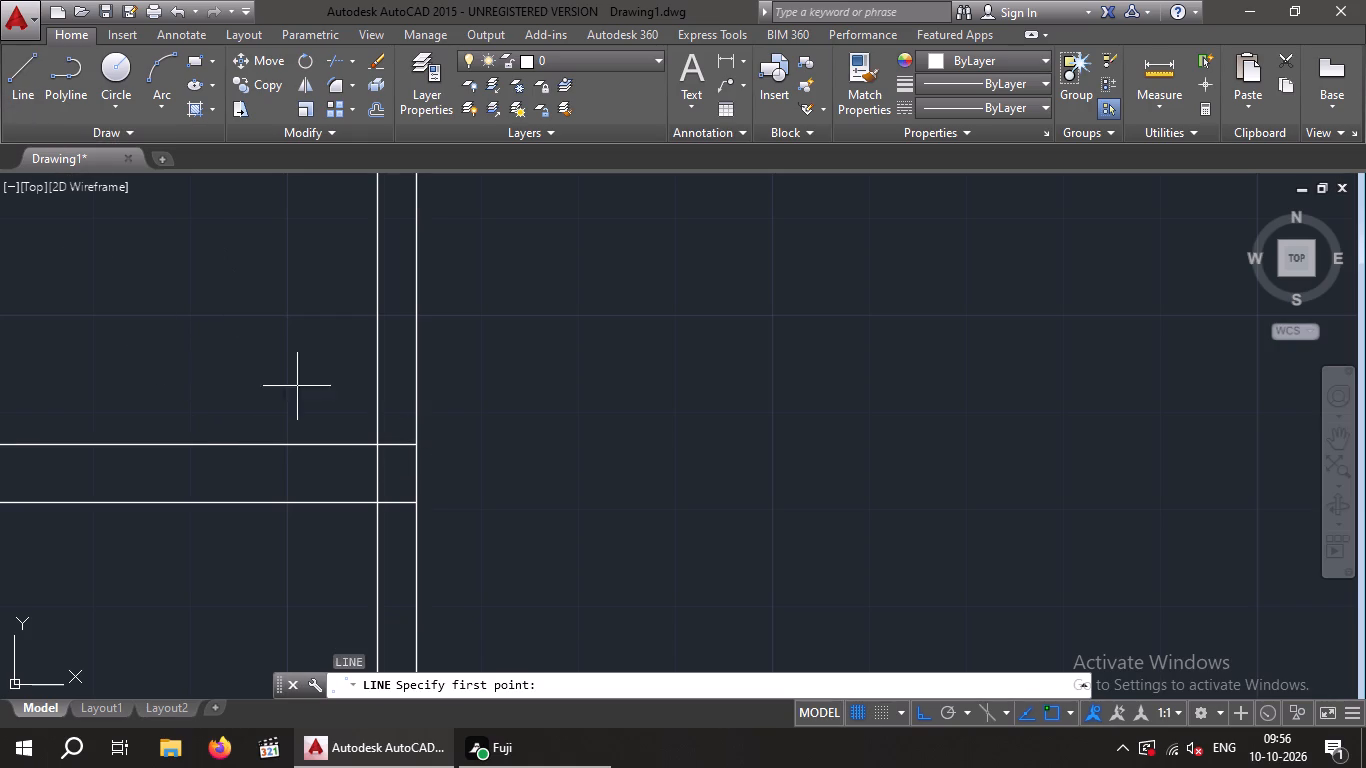
left_click(31, 86)
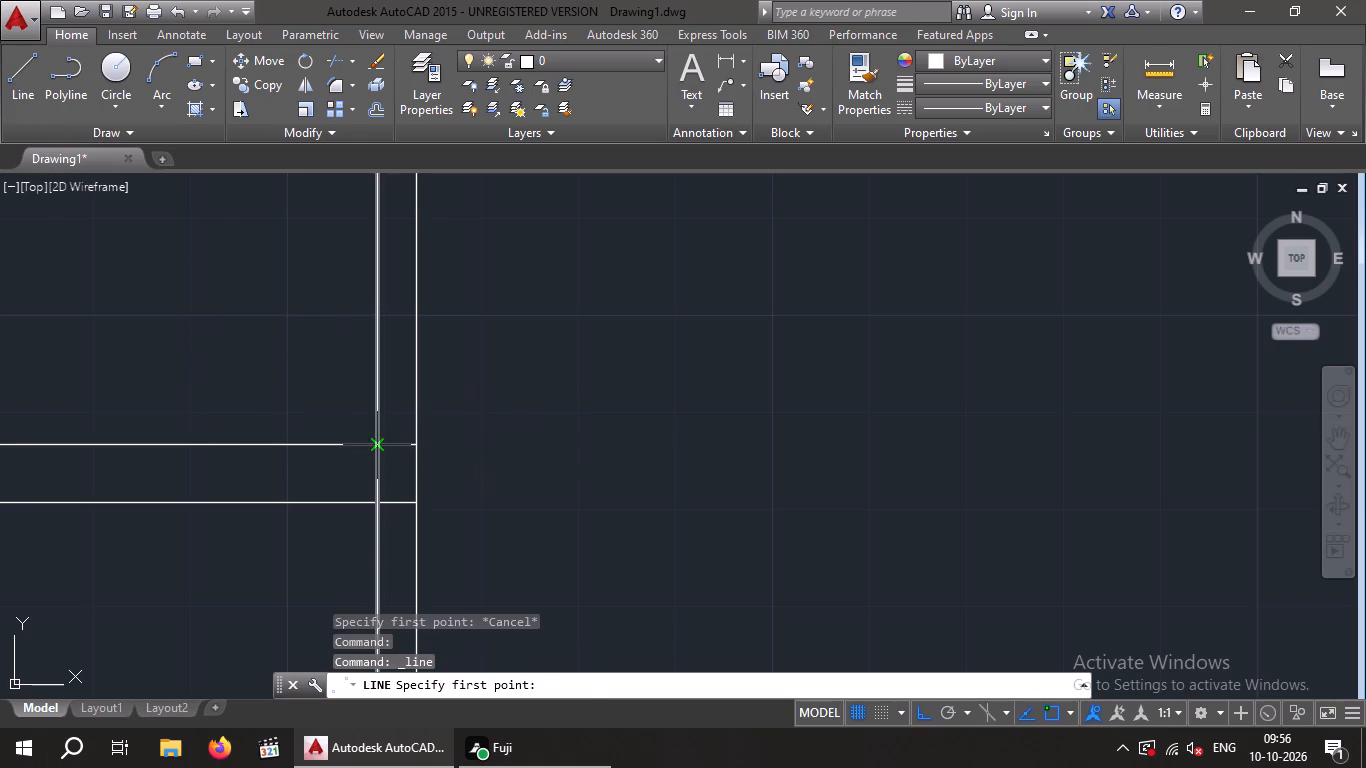
left_click_drag(378, 442, 393, 445)
left_click(416, 443)
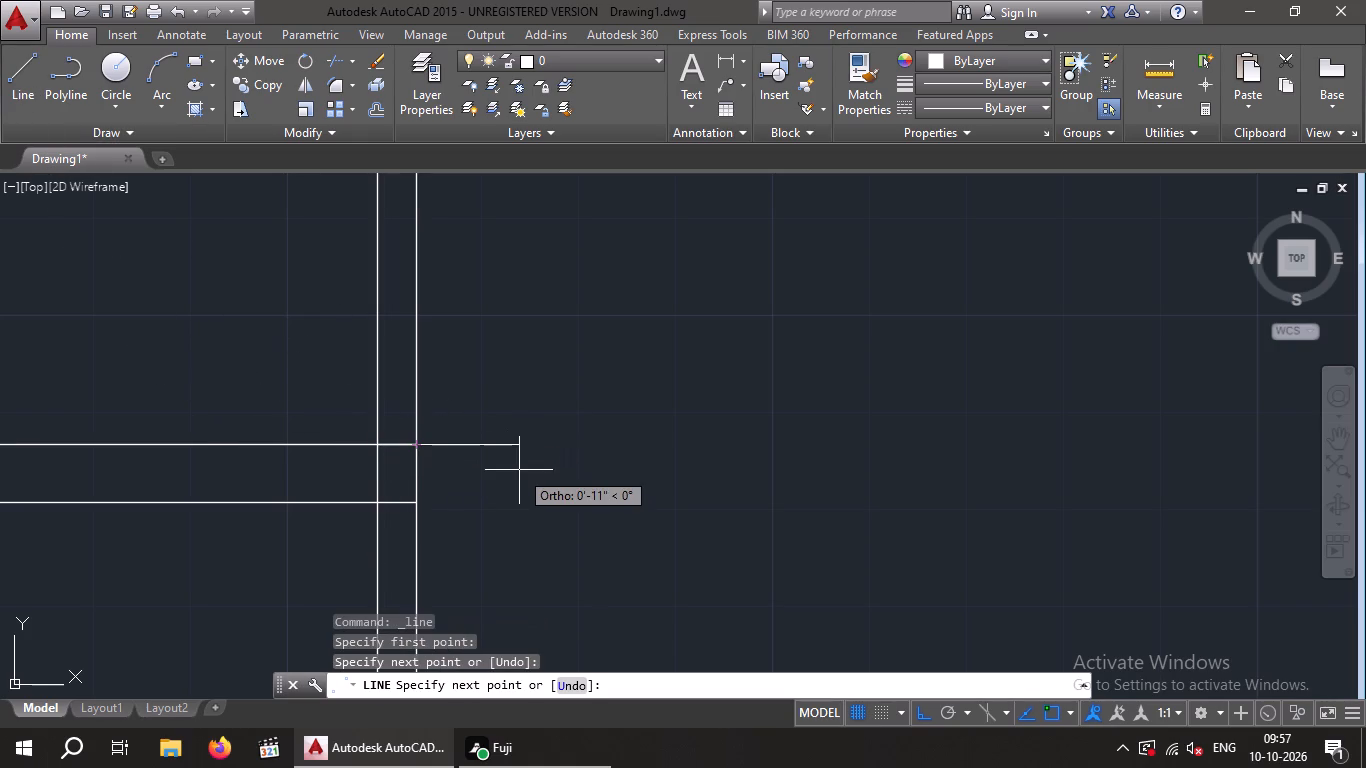
key("Escape")
key("Escape")
Offset the short cross line 1' upward to mark the lower edge of a door opening.
key("o")
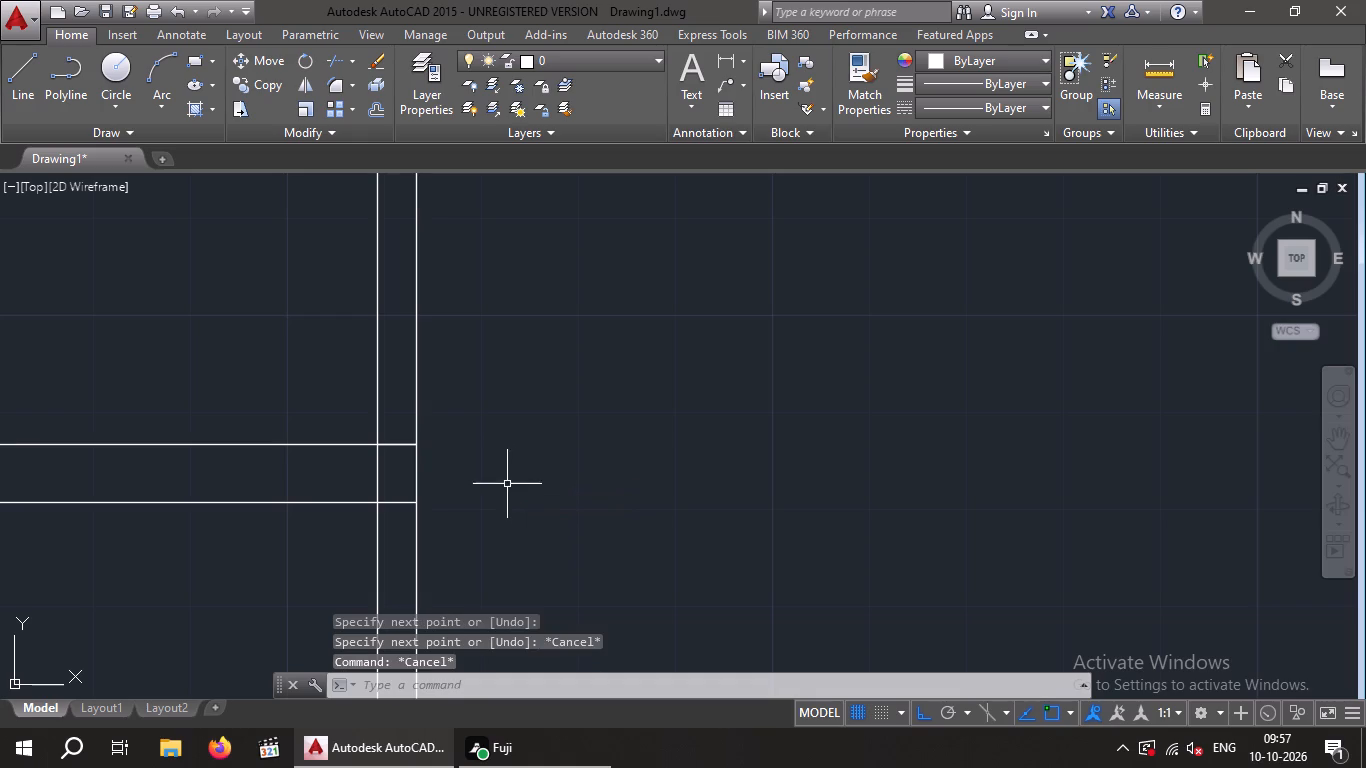
key("Return")
key("1")
key("apostrophe")
key("Return")
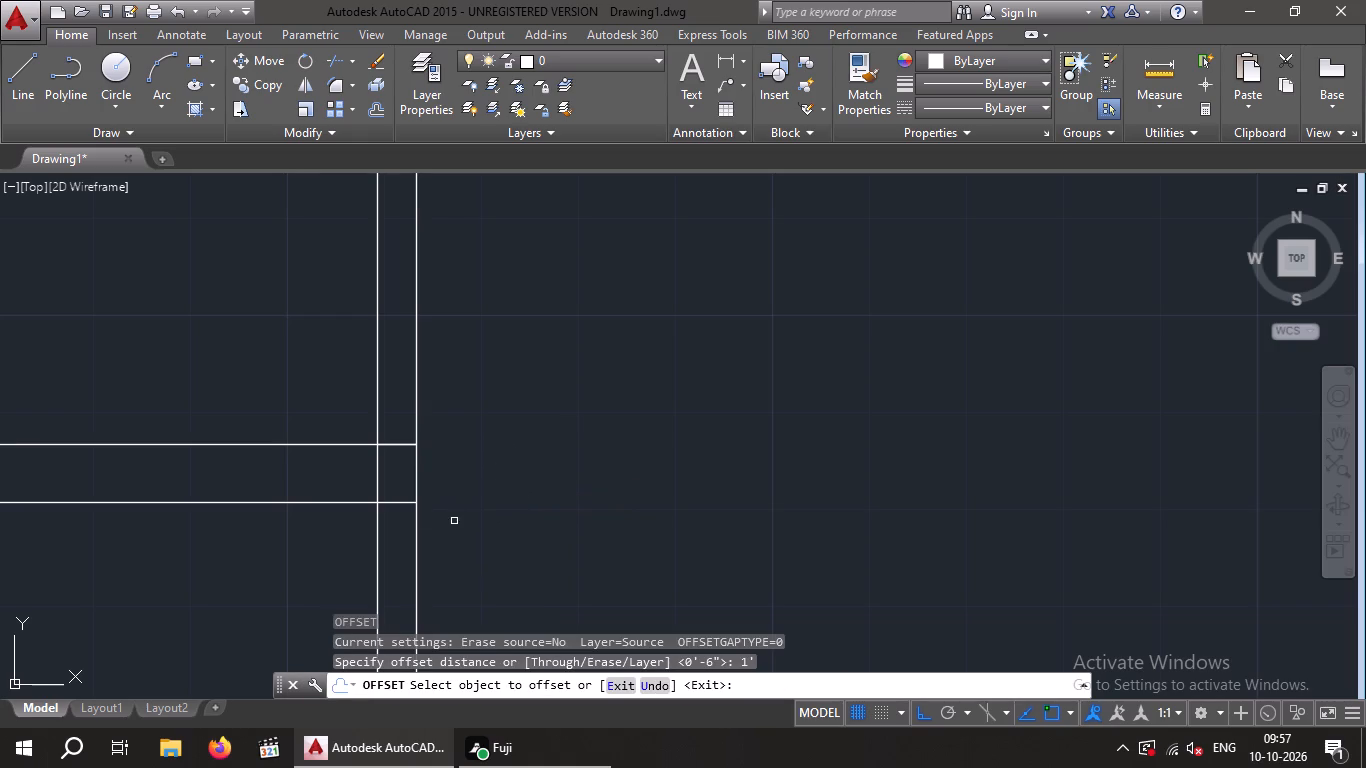
left_click(395, 446)
left_click(402, 377)
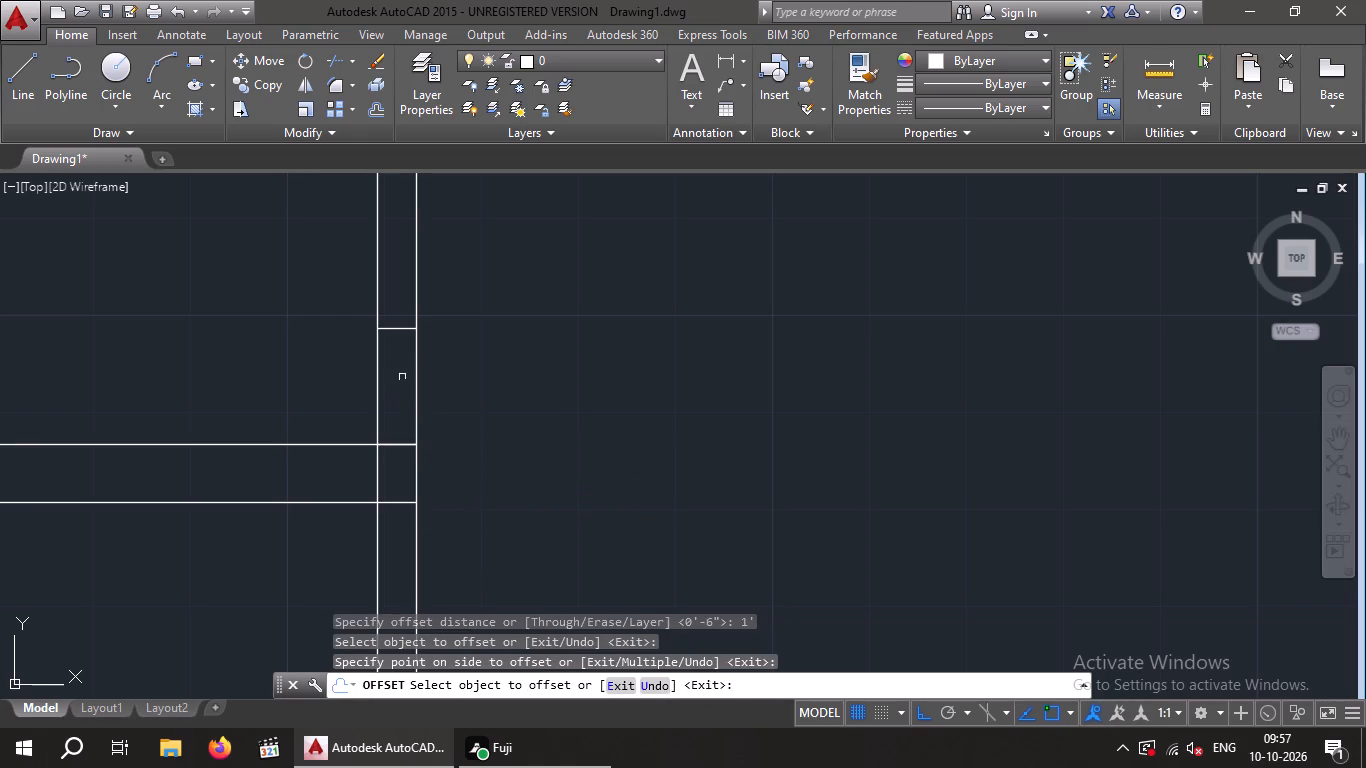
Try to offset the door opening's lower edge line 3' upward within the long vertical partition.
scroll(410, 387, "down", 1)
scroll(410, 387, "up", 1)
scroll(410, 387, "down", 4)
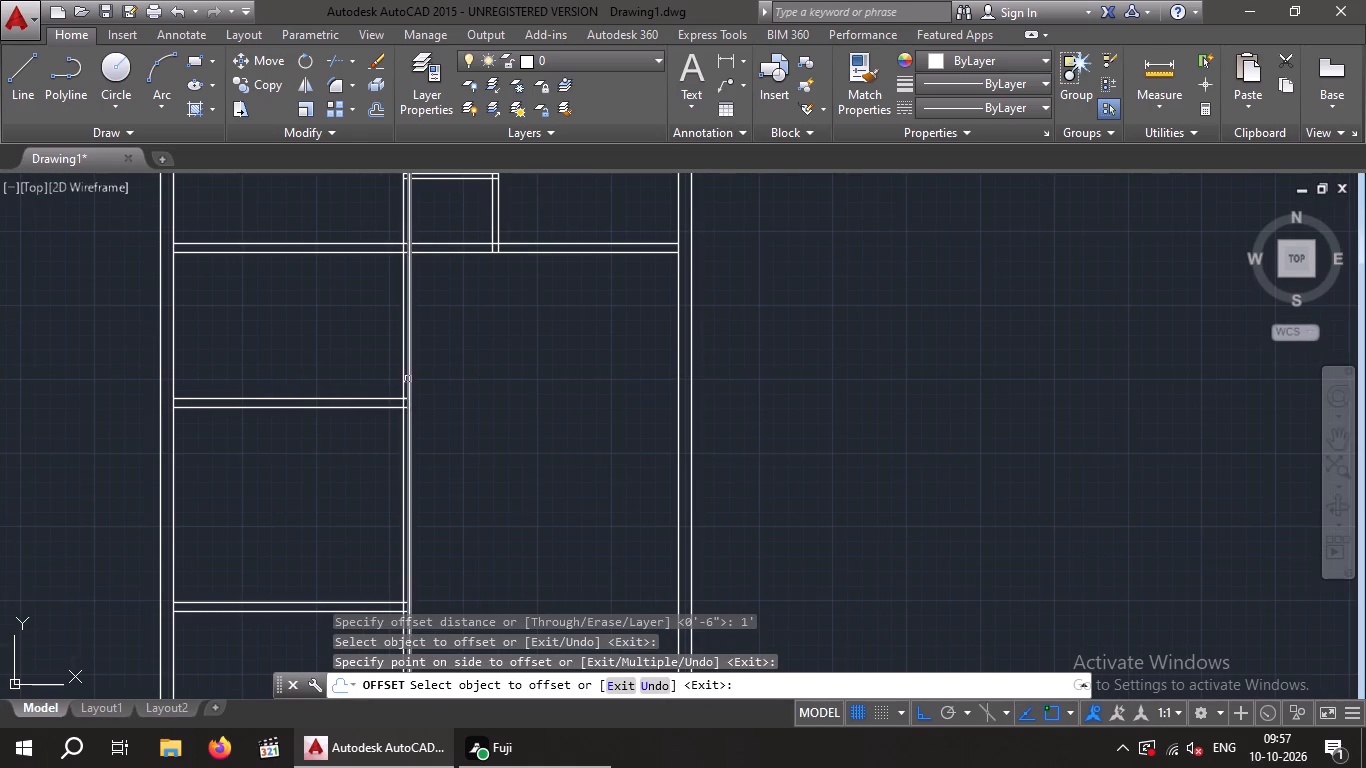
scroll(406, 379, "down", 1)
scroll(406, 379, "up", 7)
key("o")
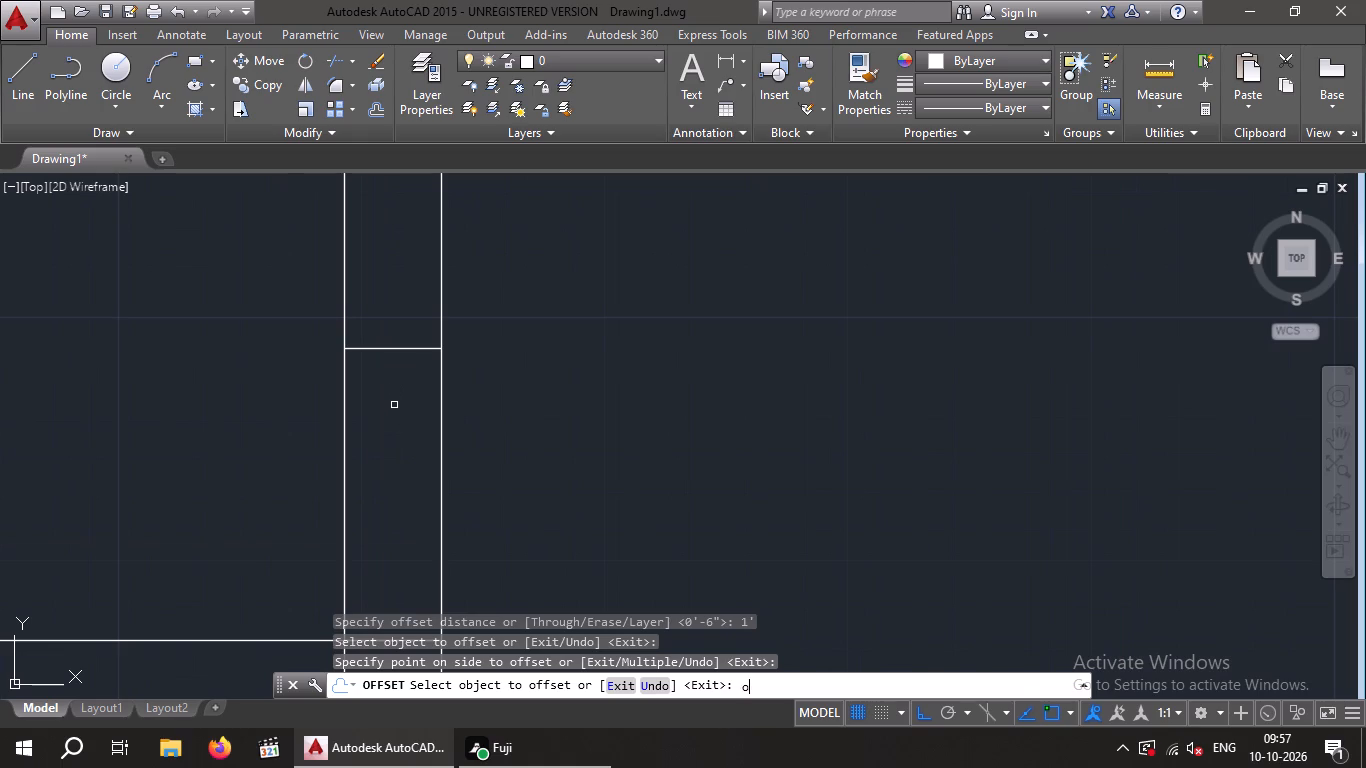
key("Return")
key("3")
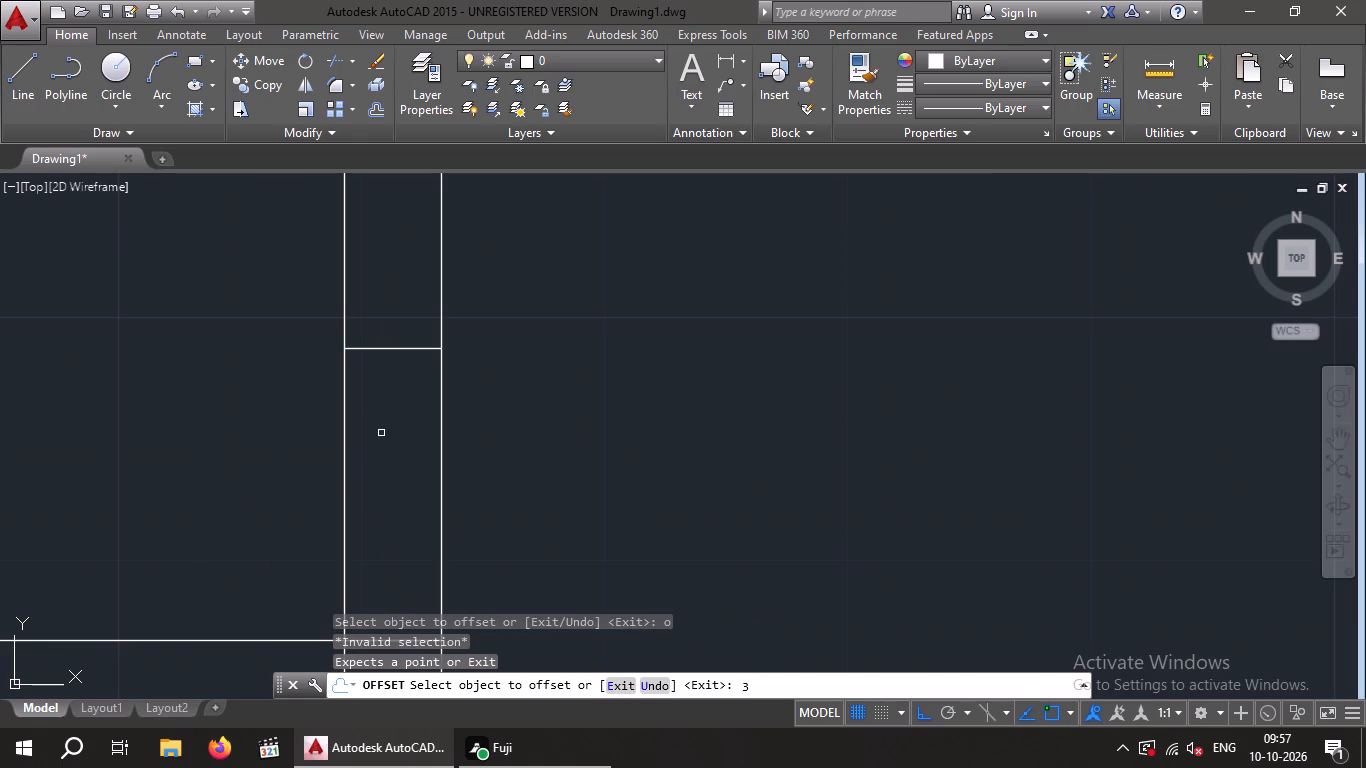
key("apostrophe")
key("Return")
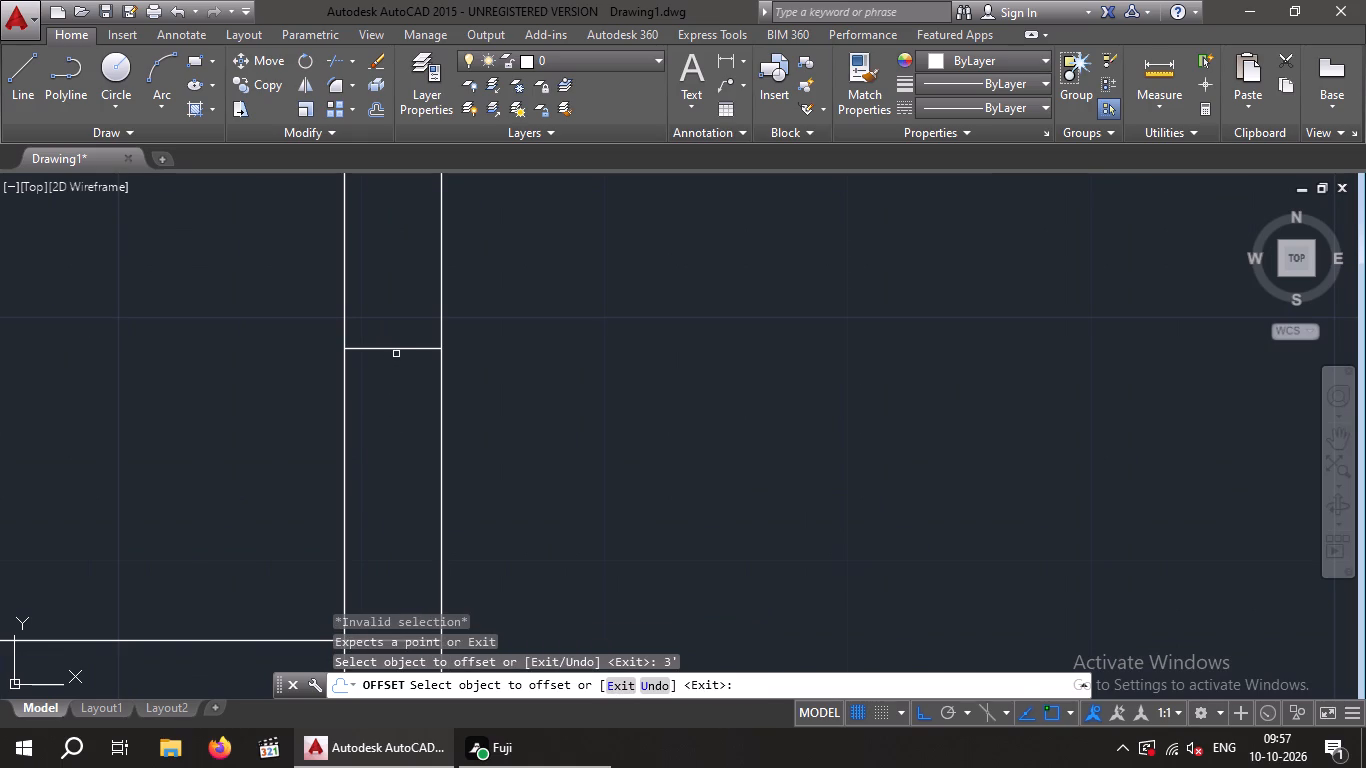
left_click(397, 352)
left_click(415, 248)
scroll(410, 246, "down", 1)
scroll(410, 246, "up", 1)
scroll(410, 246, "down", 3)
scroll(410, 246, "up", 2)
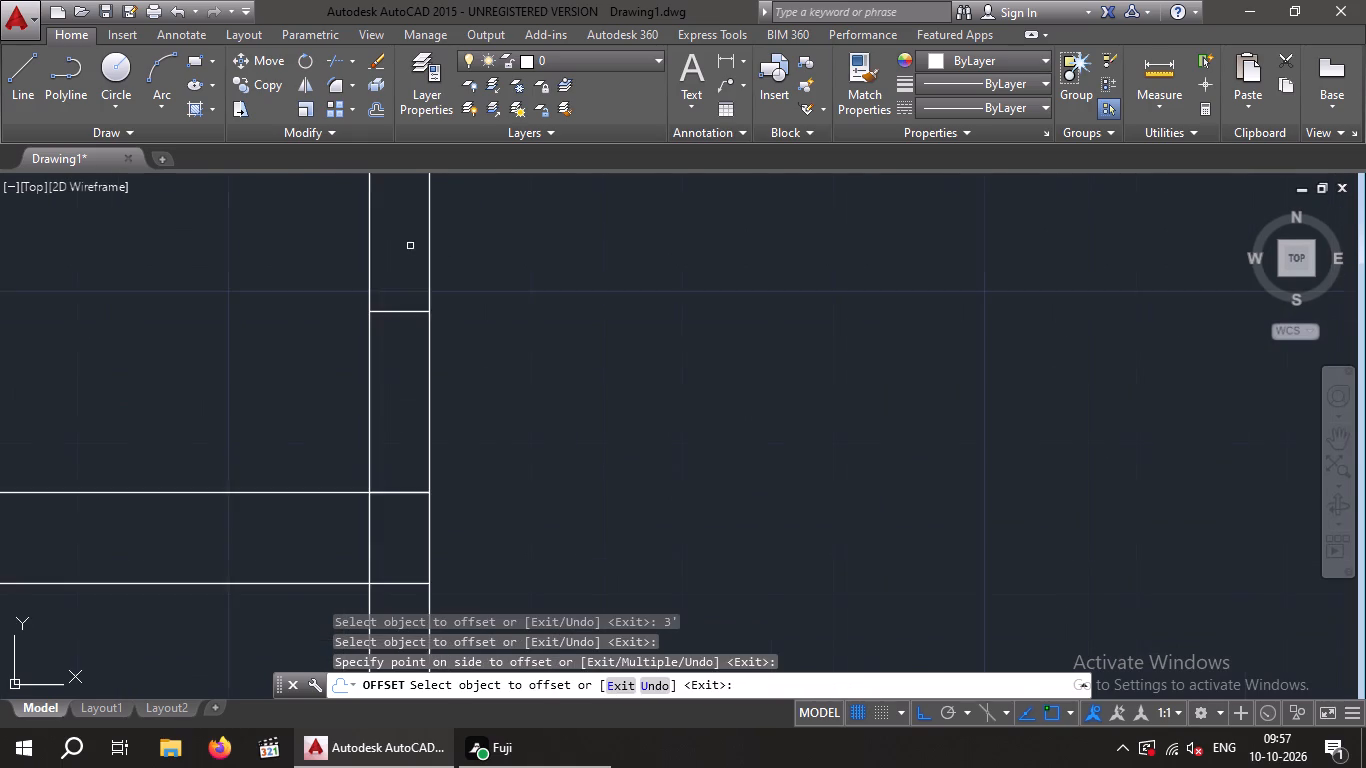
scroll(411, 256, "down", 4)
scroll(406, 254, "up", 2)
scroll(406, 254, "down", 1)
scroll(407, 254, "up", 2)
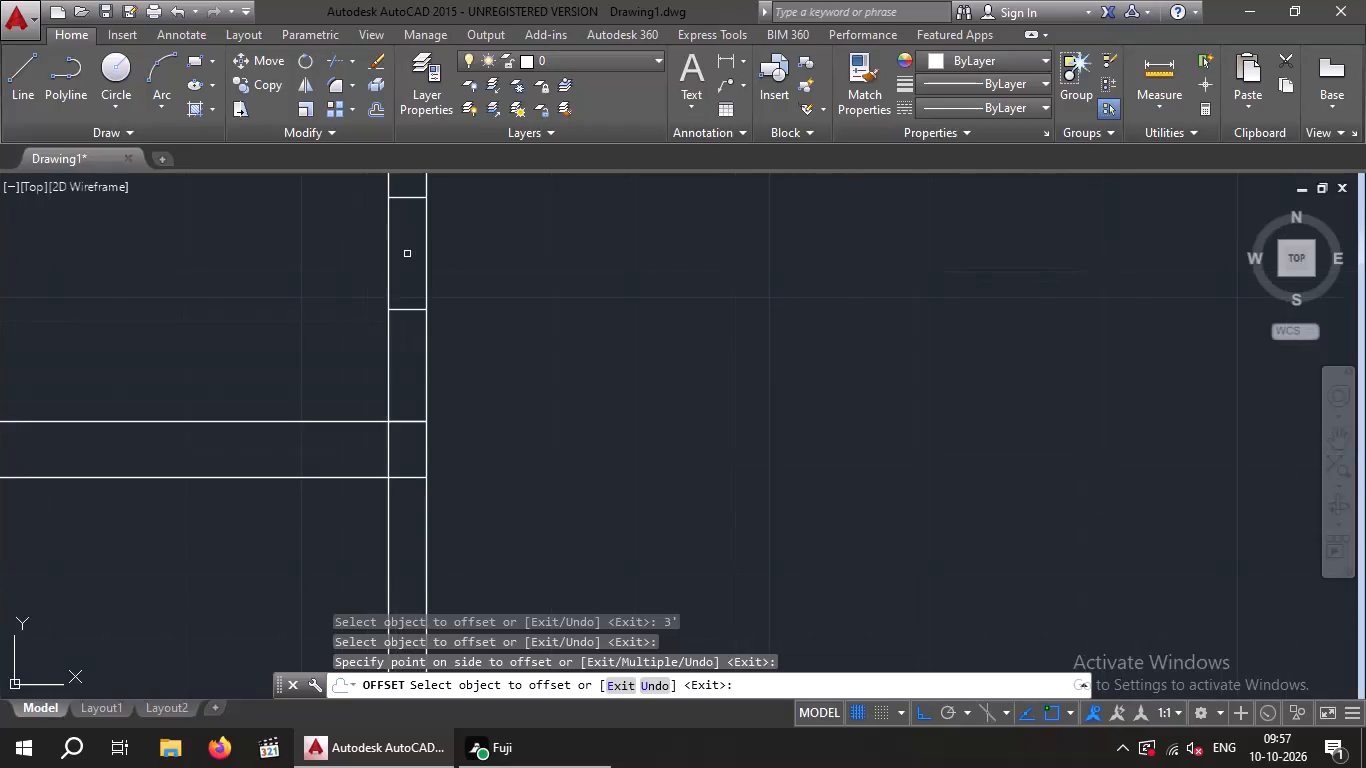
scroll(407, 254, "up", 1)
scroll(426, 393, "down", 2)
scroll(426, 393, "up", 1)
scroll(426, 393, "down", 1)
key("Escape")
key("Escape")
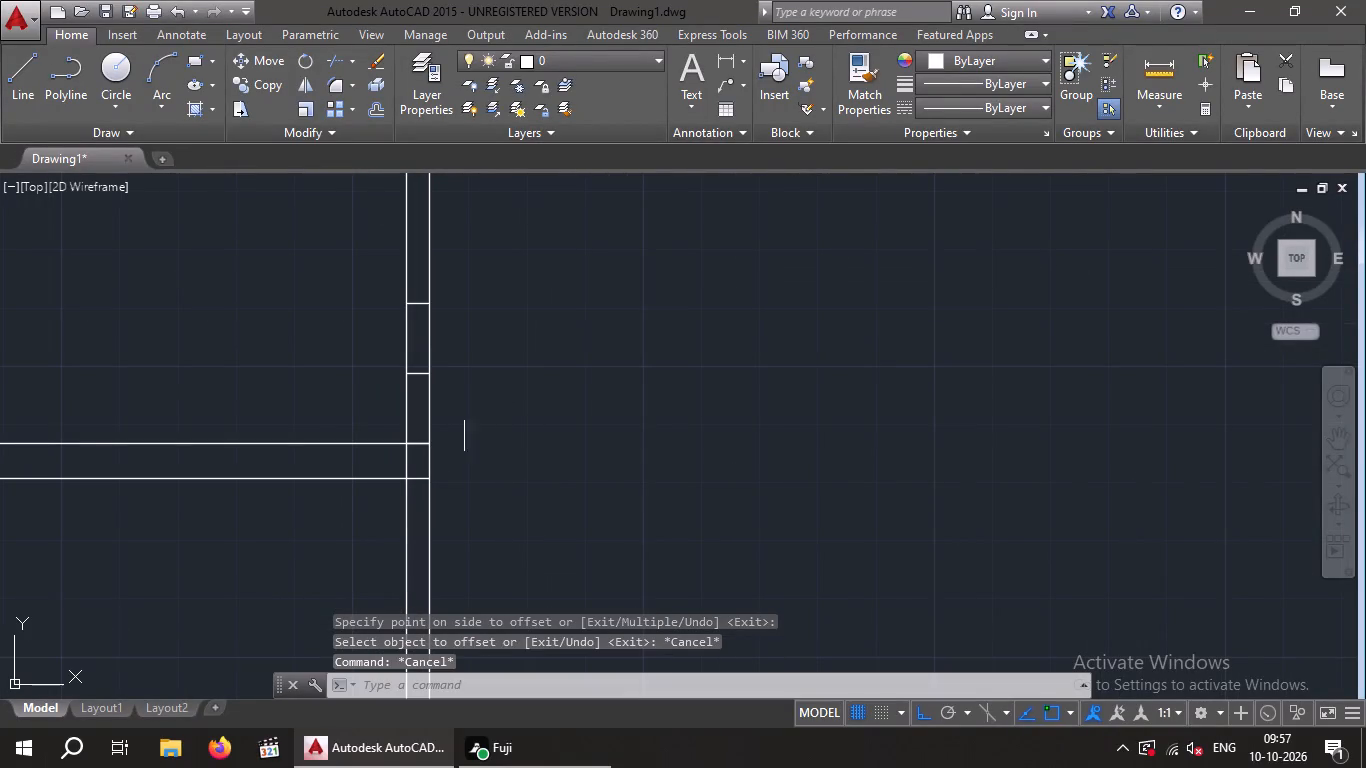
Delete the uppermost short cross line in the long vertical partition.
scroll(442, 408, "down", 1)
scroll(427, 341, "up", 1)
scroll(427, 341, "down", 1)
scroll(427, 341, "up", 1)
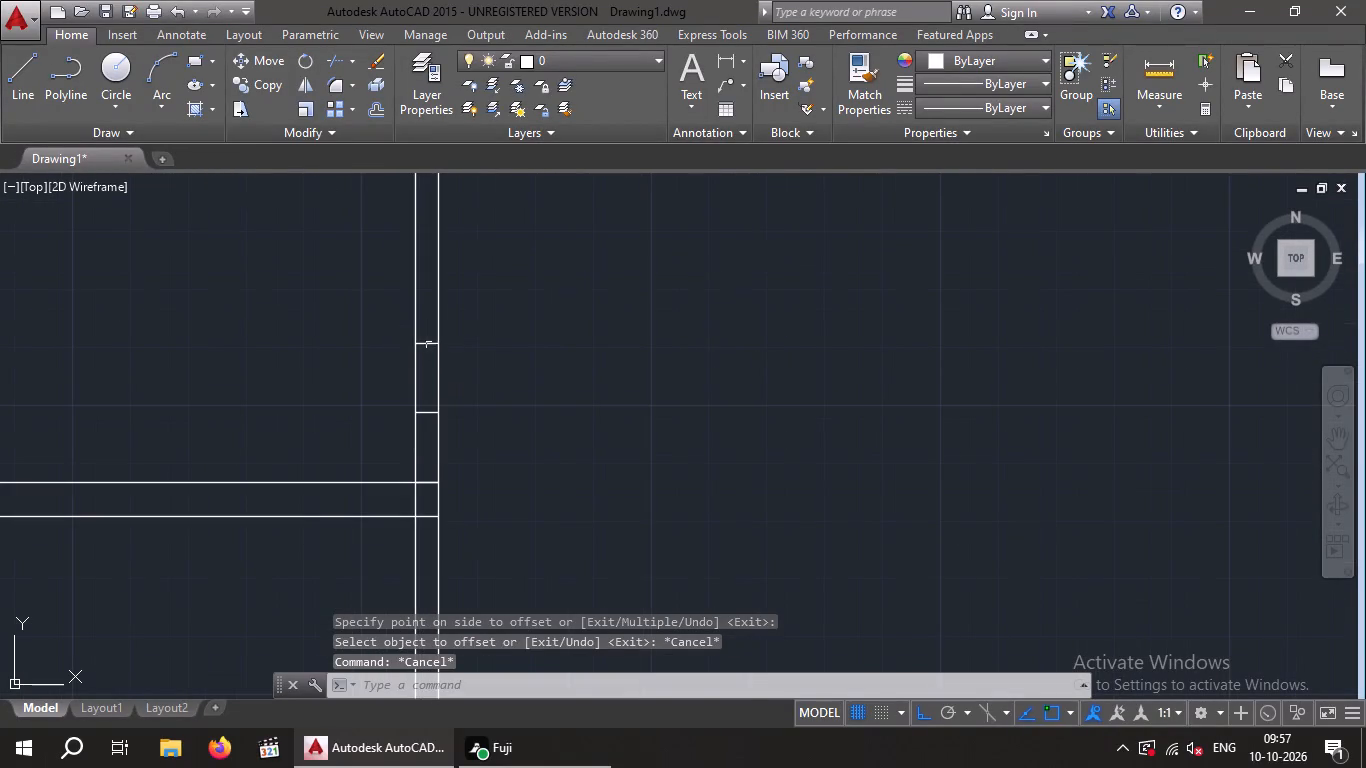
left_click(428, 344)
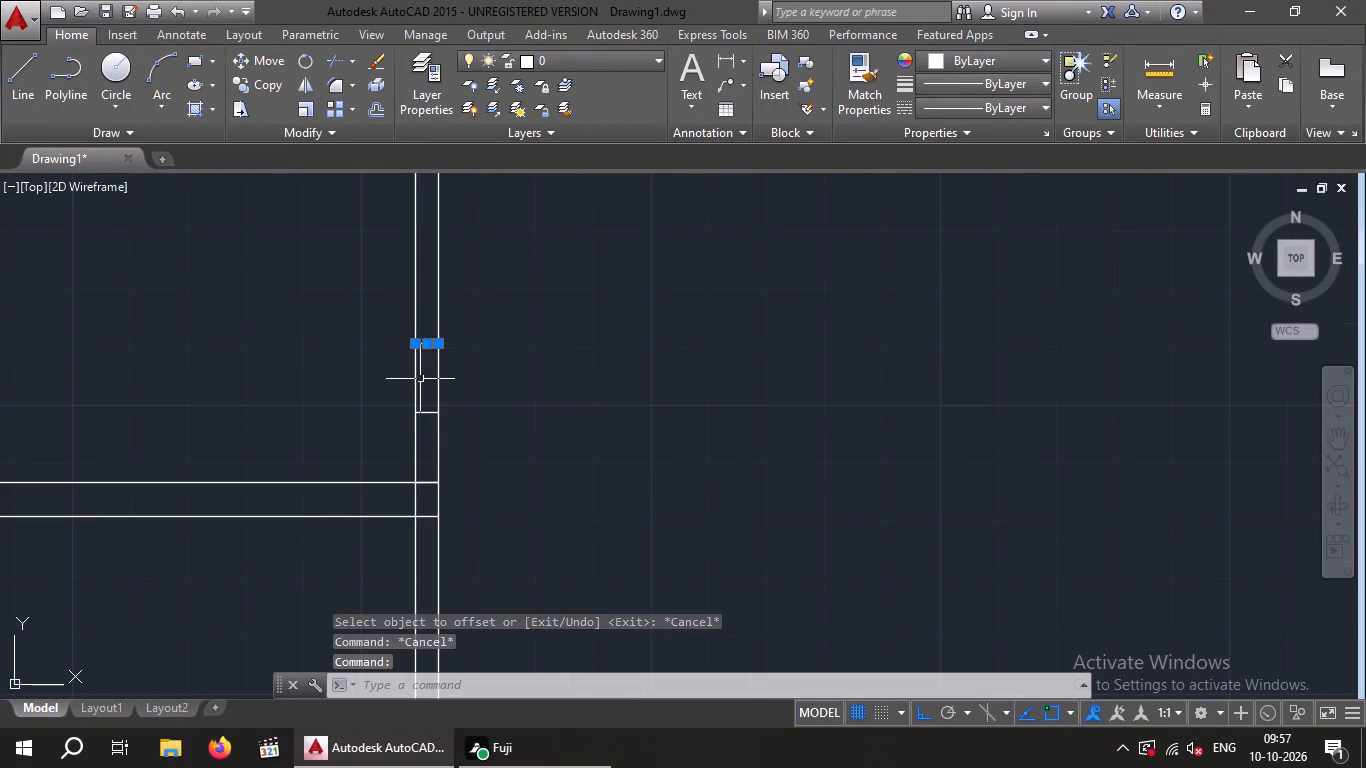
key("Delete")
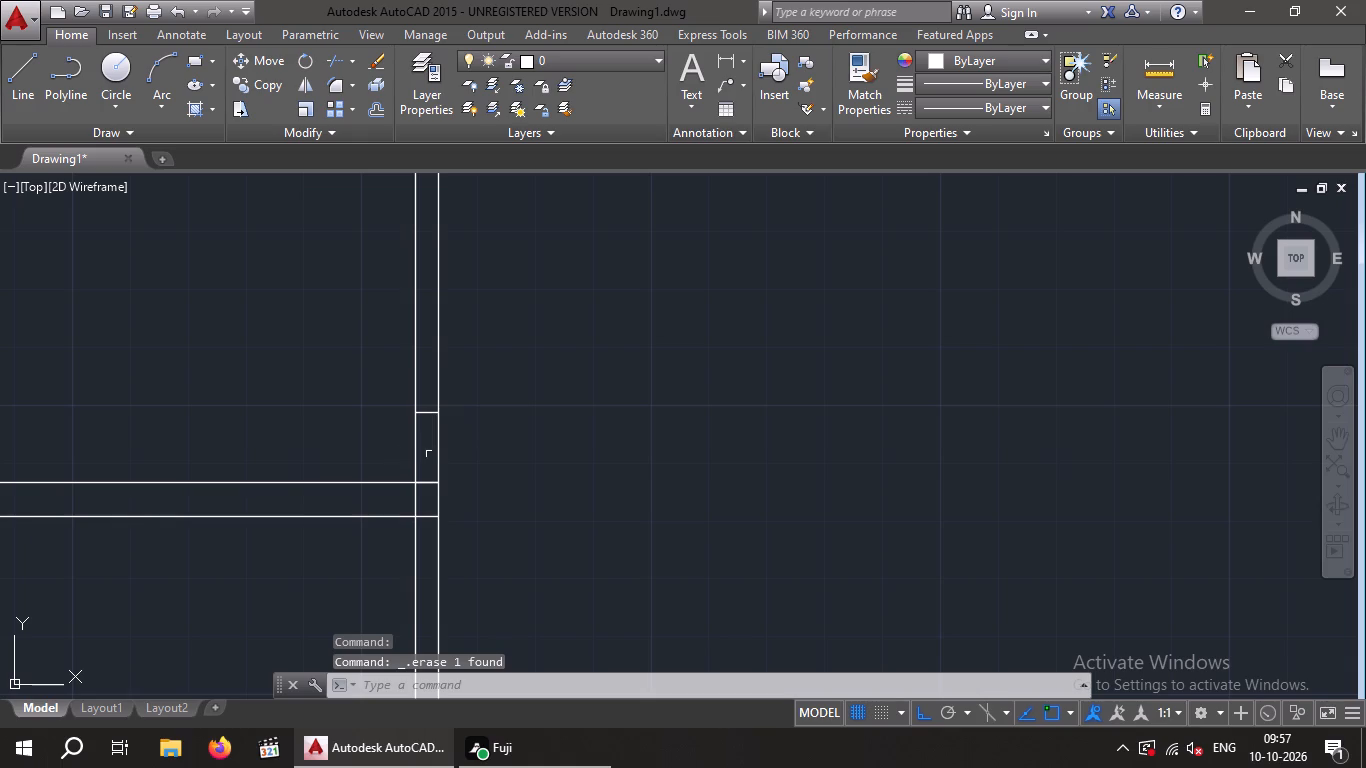
Offset the door opening's lower edge line 3' upward to mark the opening's upper edge.
key("o")
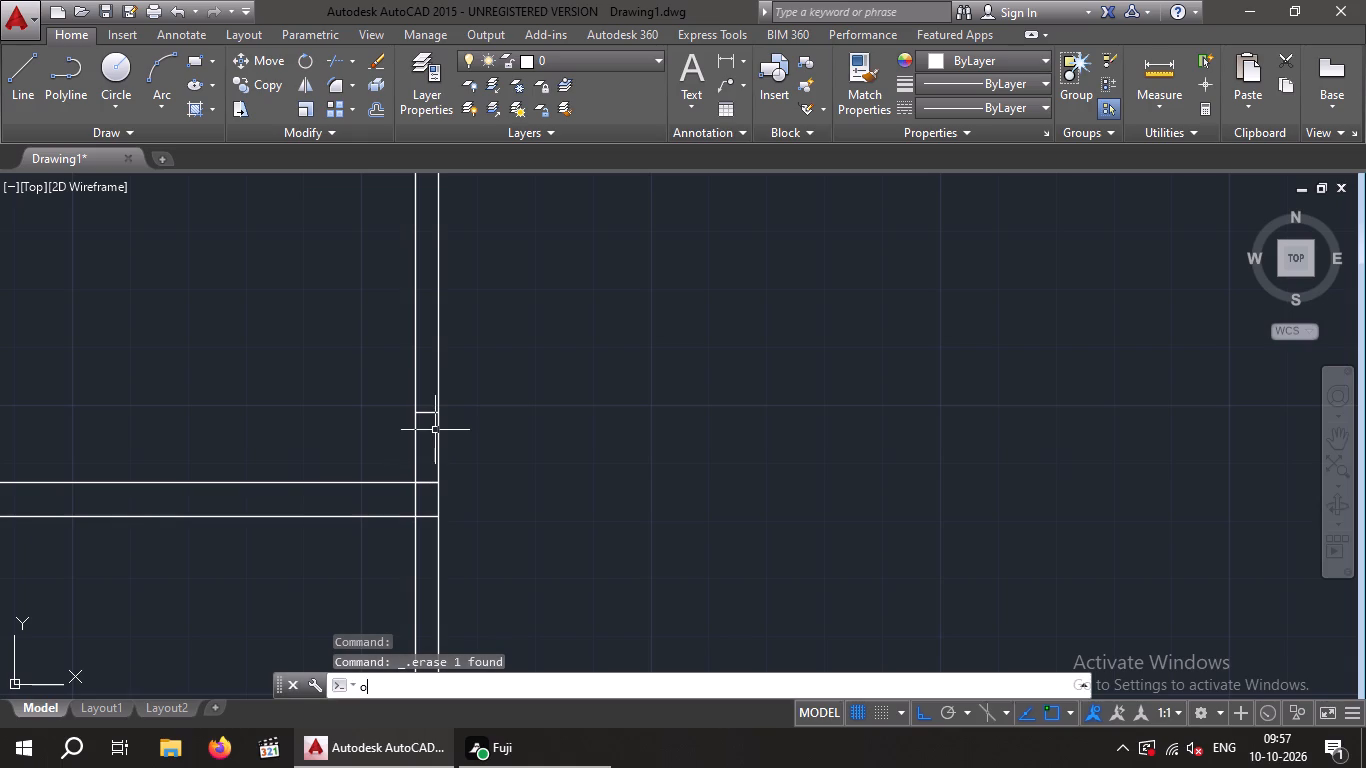
key("Return")
key("3")
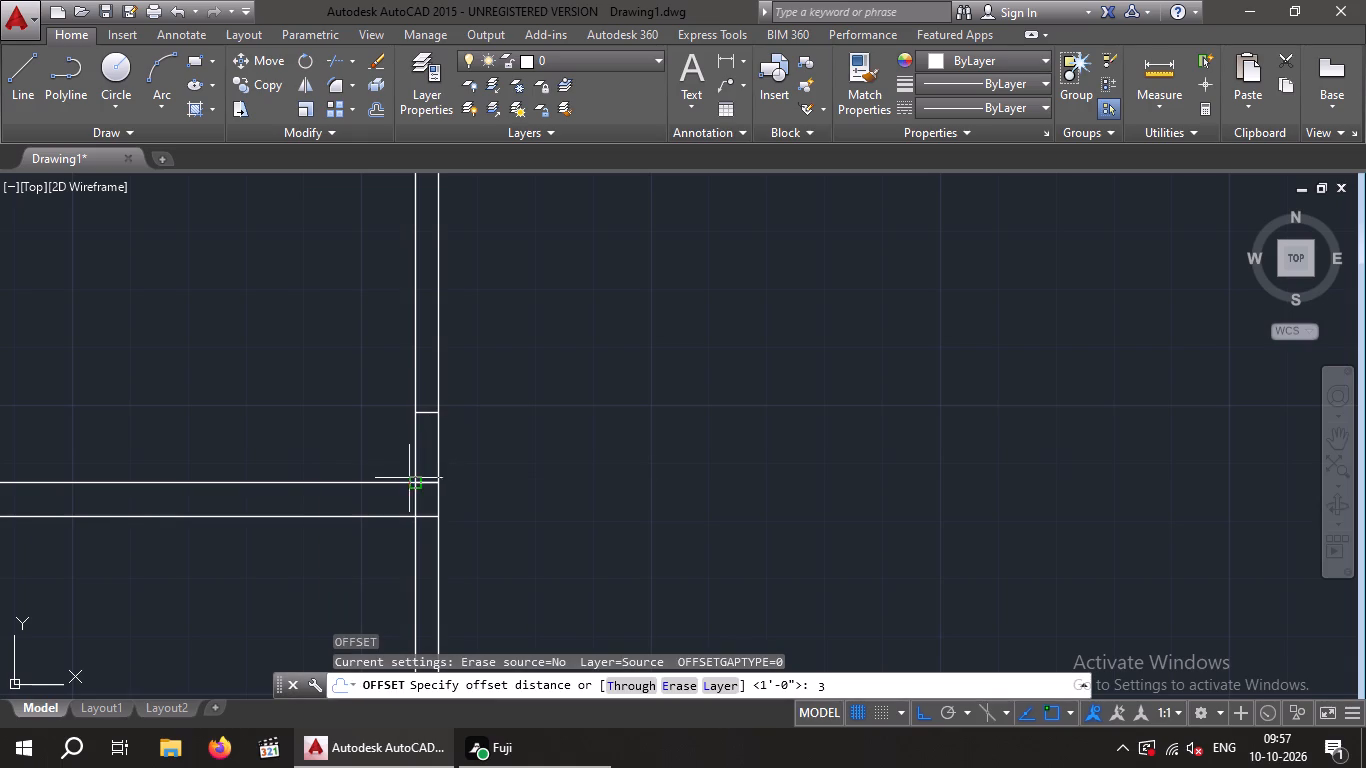
key("apostrophe")
key("Return")
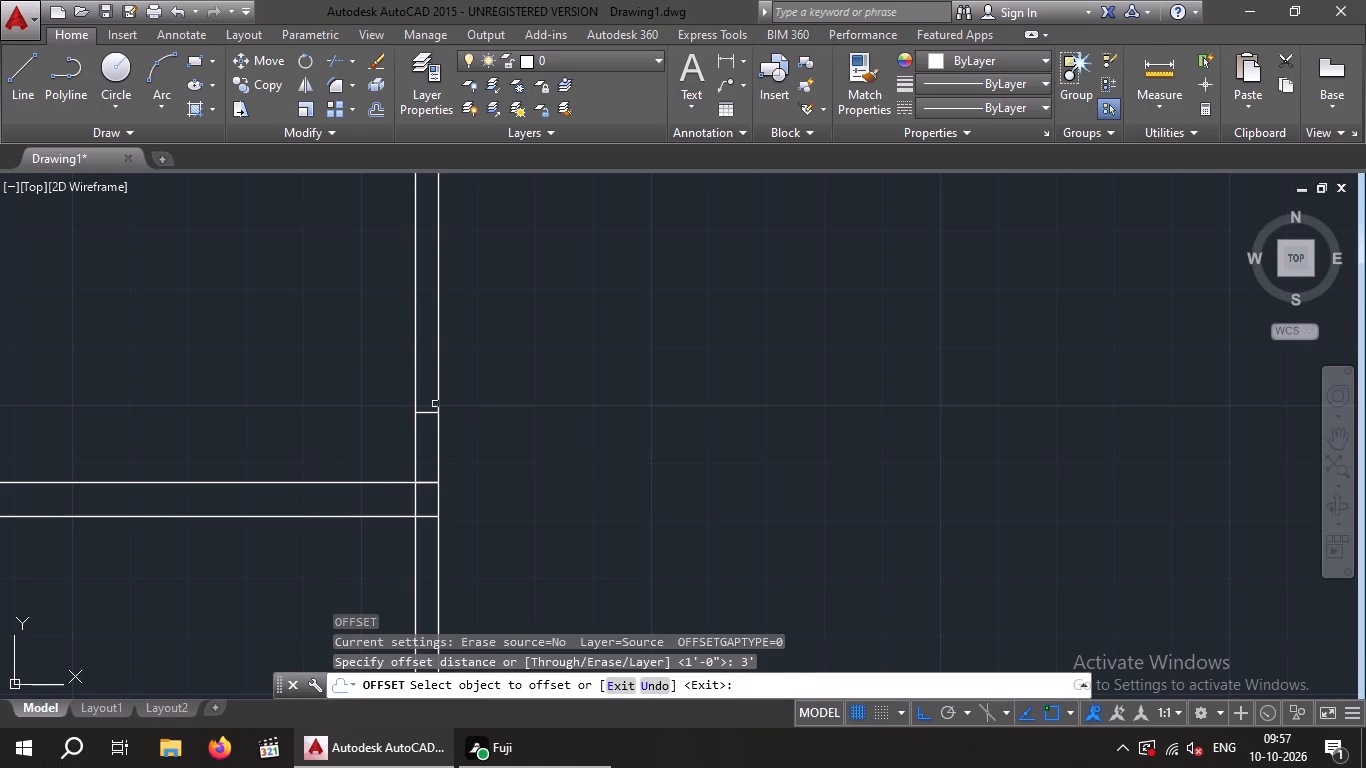
left_click_drag(426, 414, 427, 402)
left_click(433, 353)
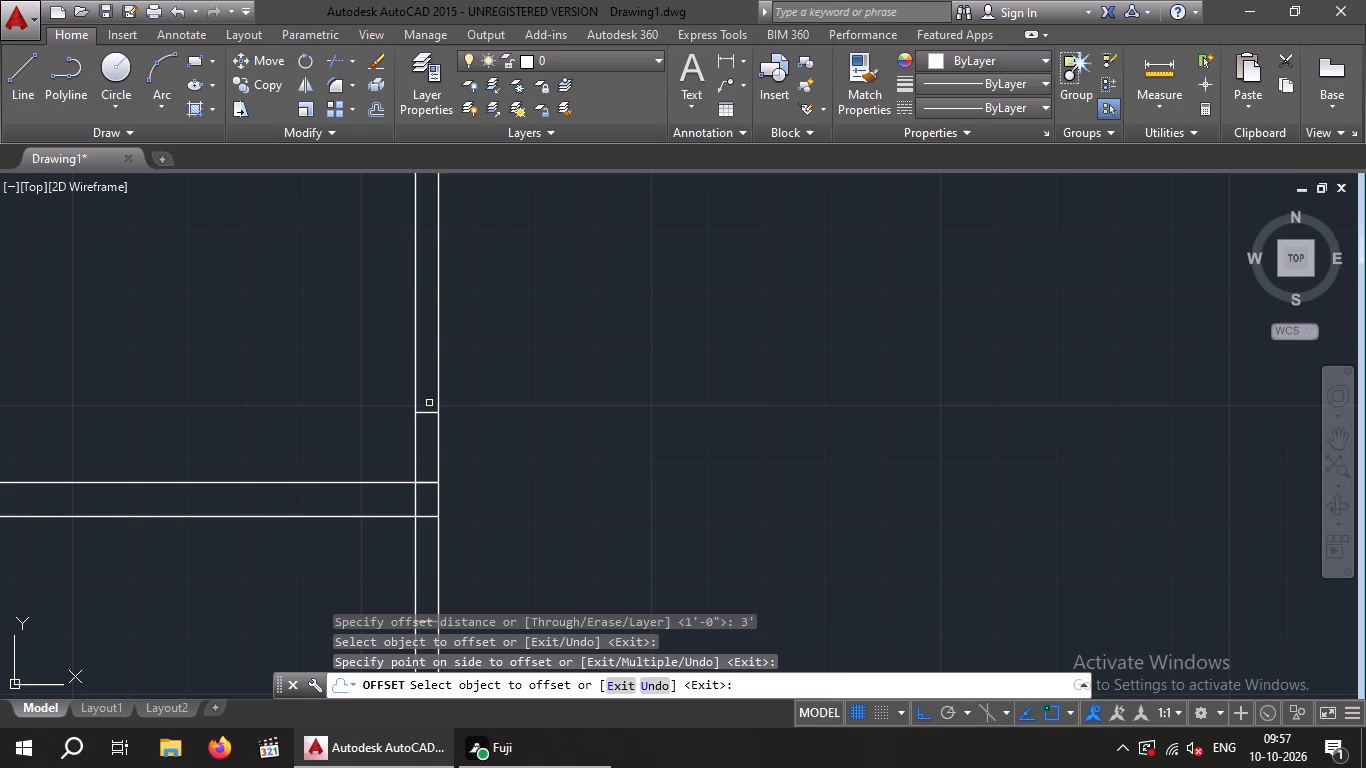
left_click(425, 413)
left_click(427, 357)
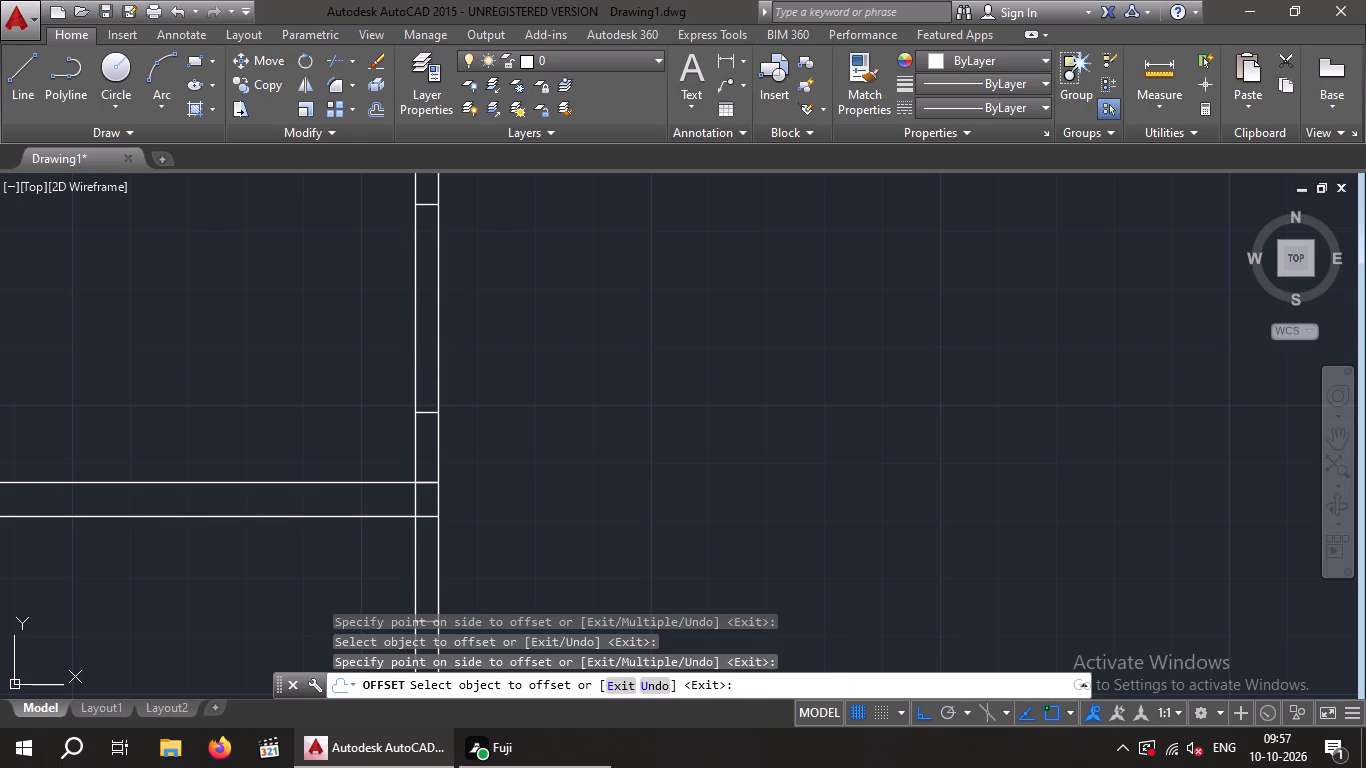
key("Escape")
key("Escape")
key("Escape")
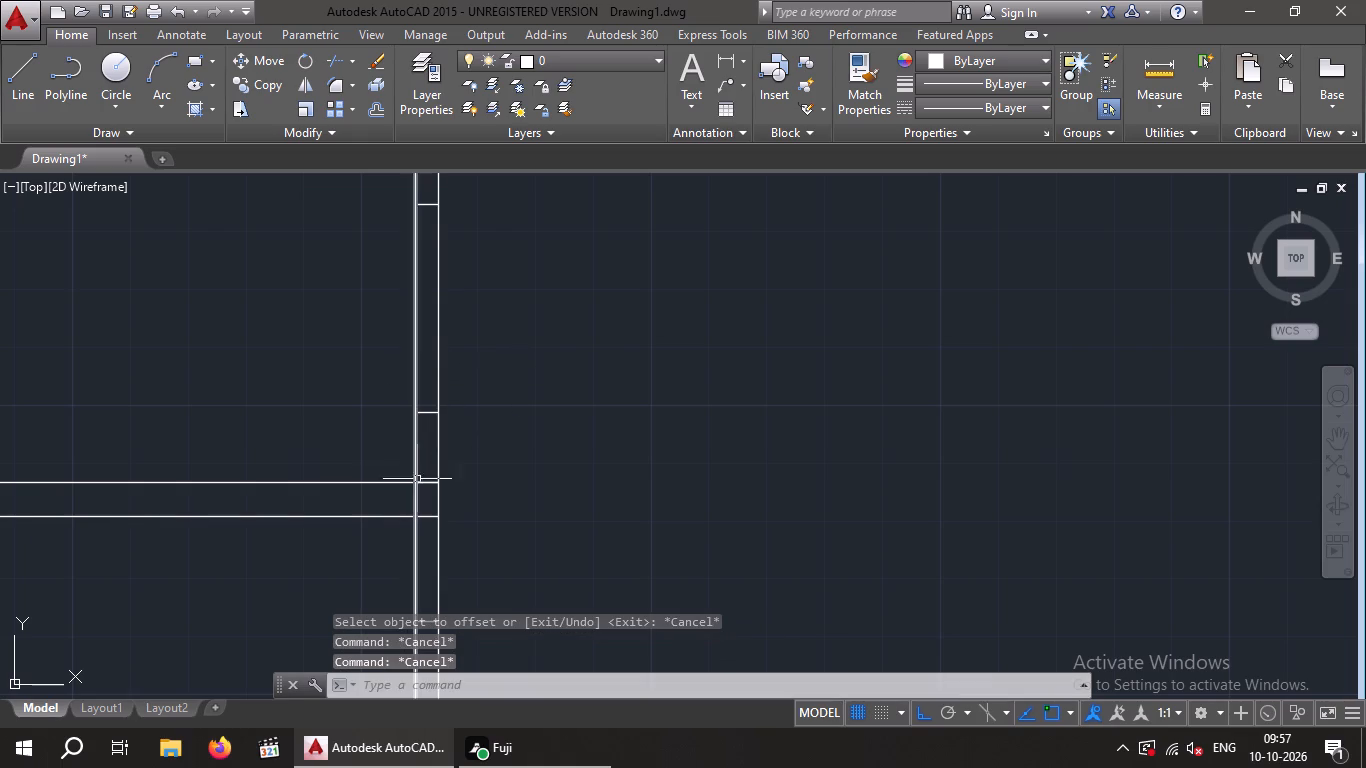
Delete the short base line drawn across the vertical partition level with the left-room partition's top line.
left_click(433, 484)
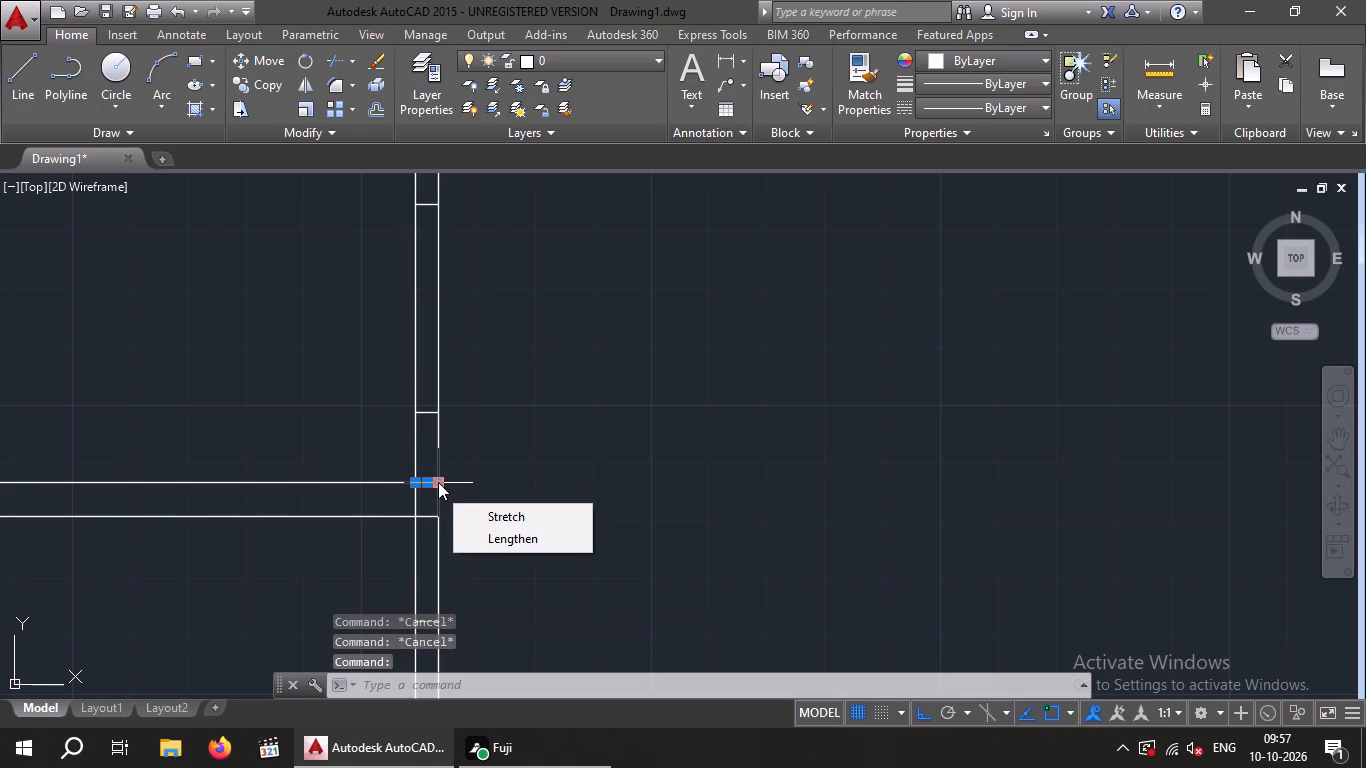
key("Delete")
key("Delete")
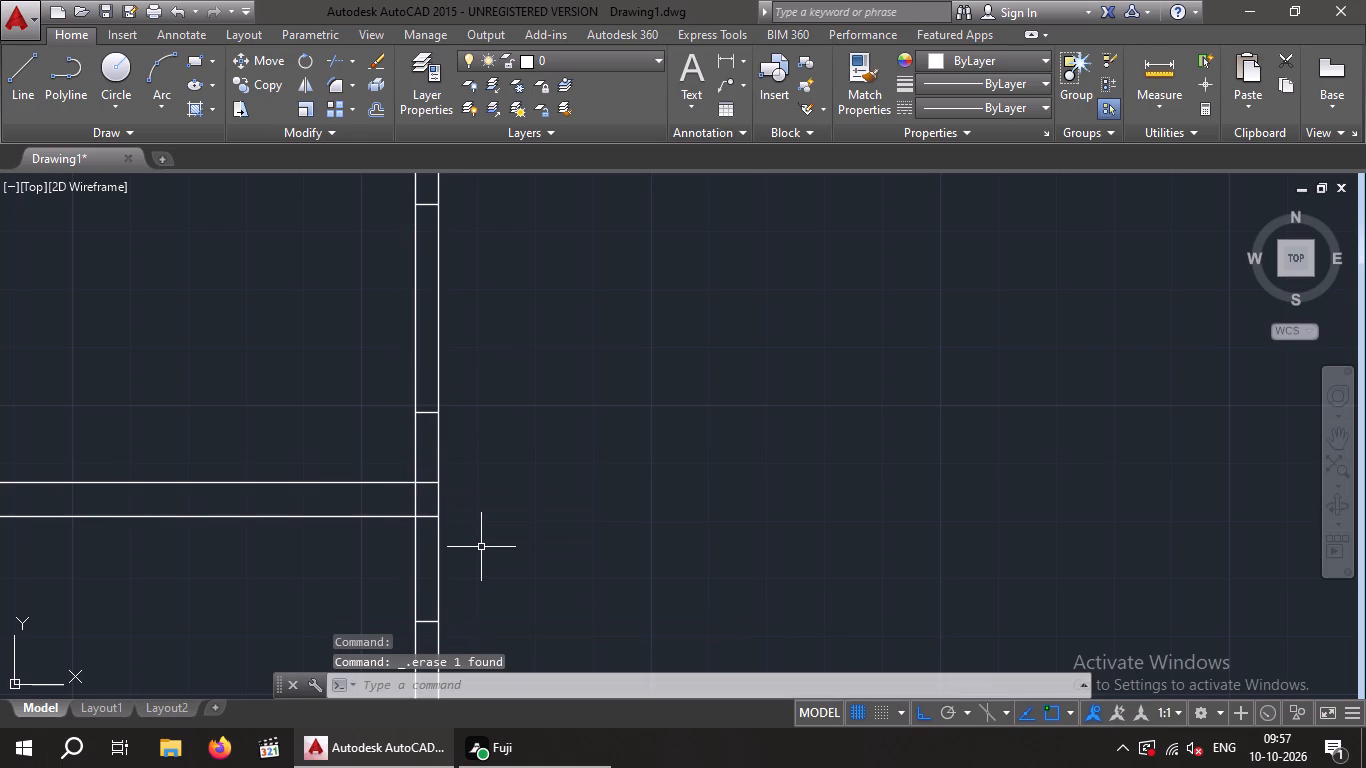
Trim both lines of the long vertical partition between the two edge lines to open the 3' doorway.
type("tr")
key("space")
key("space")
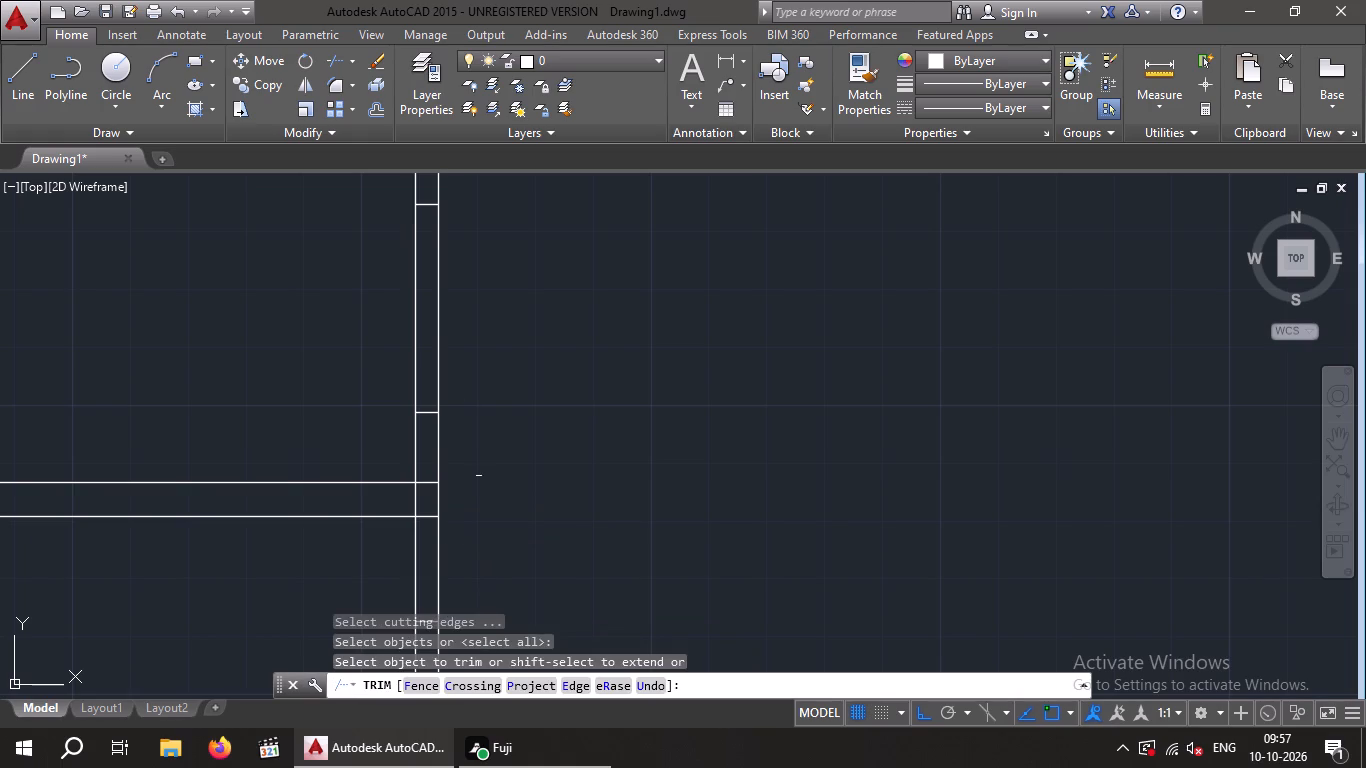
left_click_drag(517, 281, 458, 287)
left_click(337, 311)
Trim the overlapping wall lines where the upper left-room partition meets the long vertical partition, leaving an open T-junction.
scroll(529, 349, "down", 1)
scroll(529, 349, "up", 1)
scroll(529, 349, "down", 2)
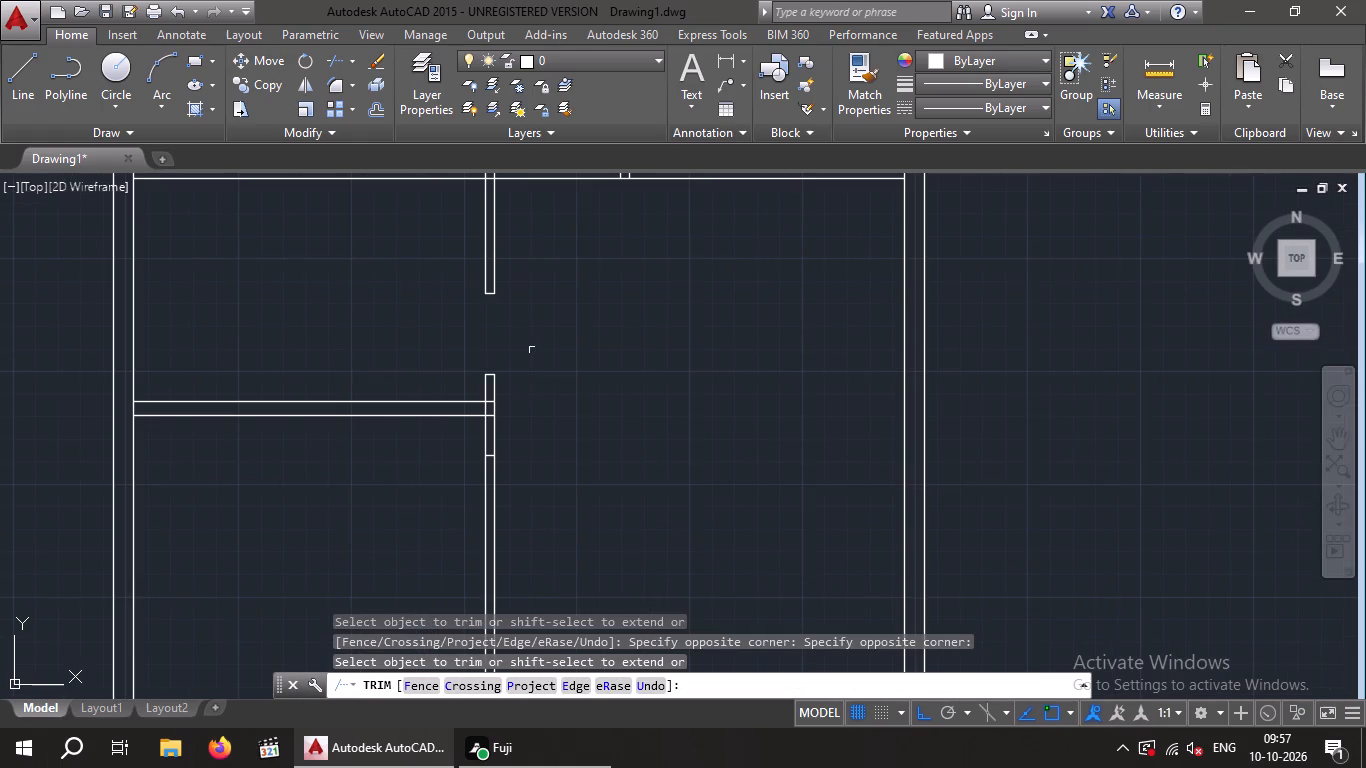
middle_click_drag(532, 350, 480, 482)
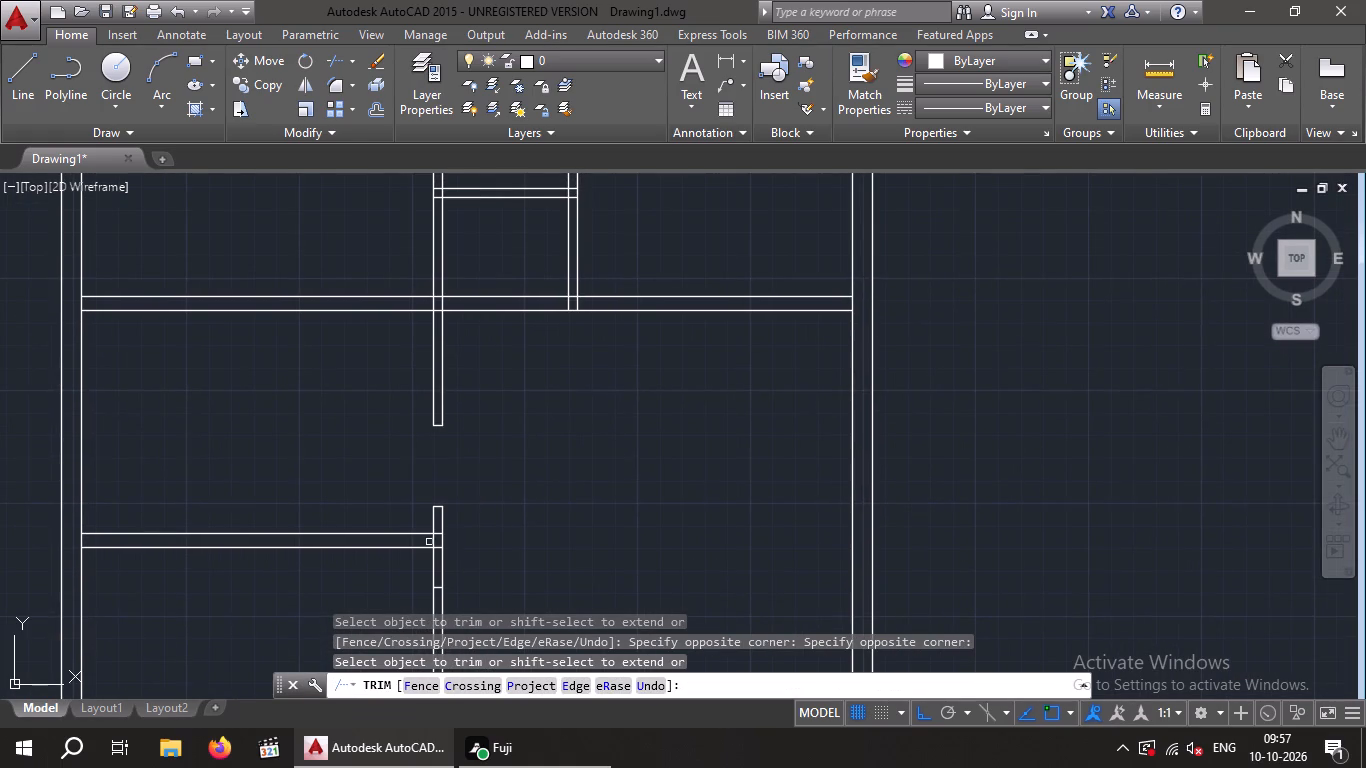
scroll(432, 540, "up", 2)
scroll(444, 536, "down", 1)
scroll(445, 536, "up", 3)
left_click(407, 520)
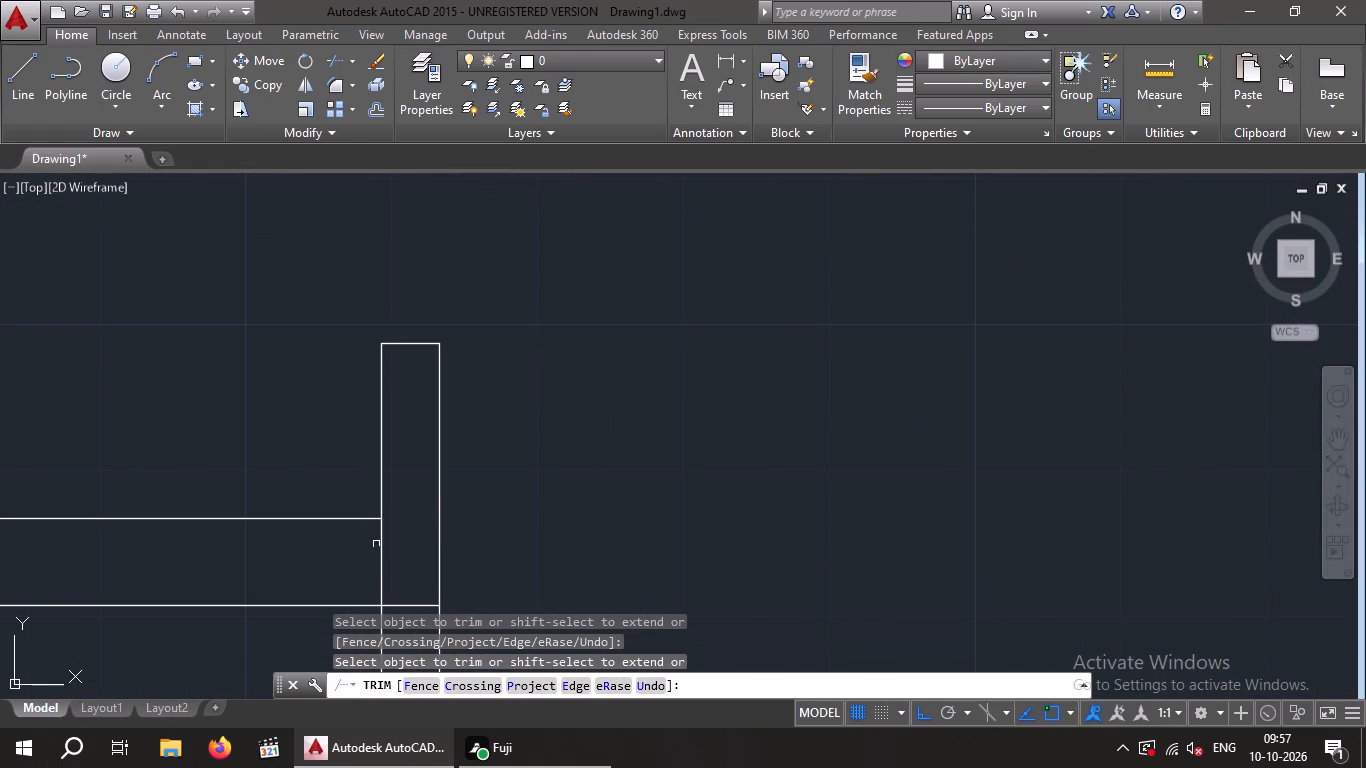
left_click(376, 544)
left_click(388, 545)
middle_click_drag(404, 541, 409, 419)
scroll(404, 541, "down", 1)
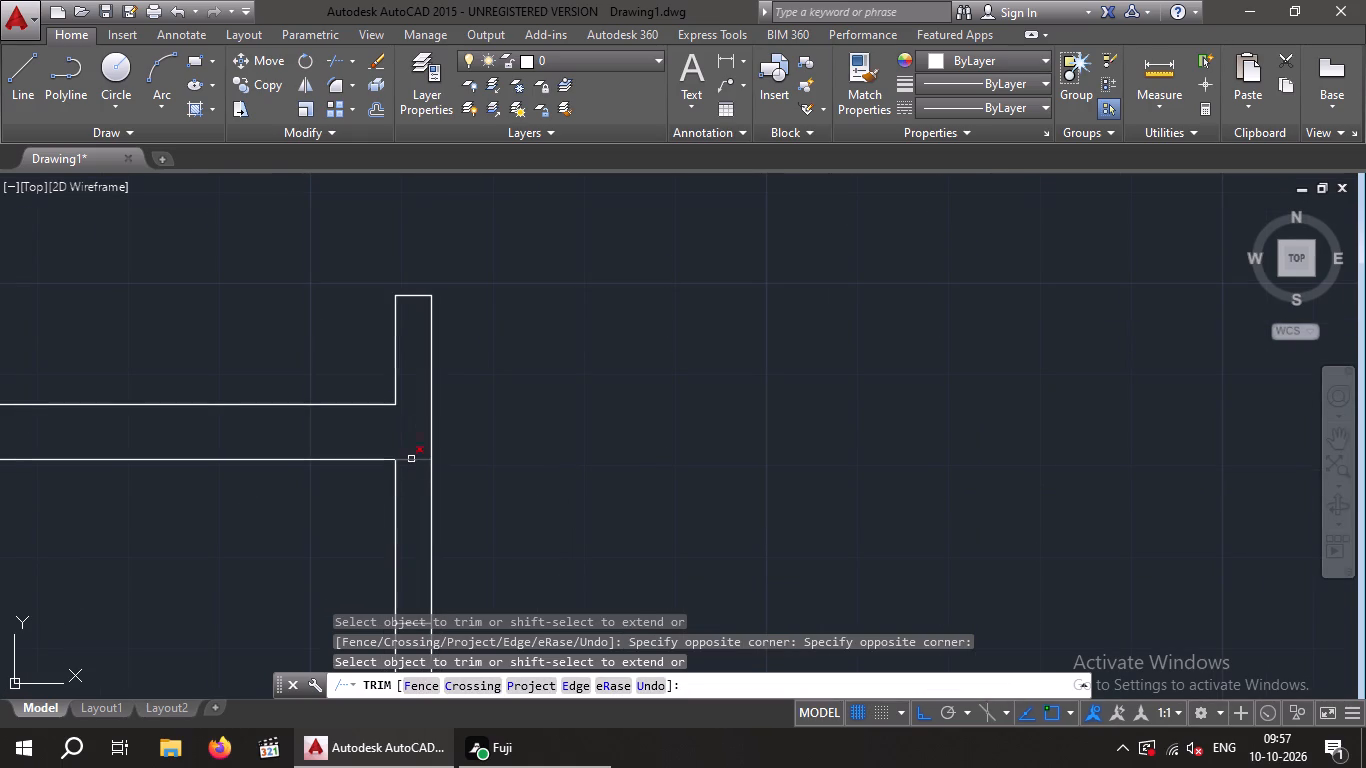
left_click(411, 459)
scroll(518, 460, "down", 2)
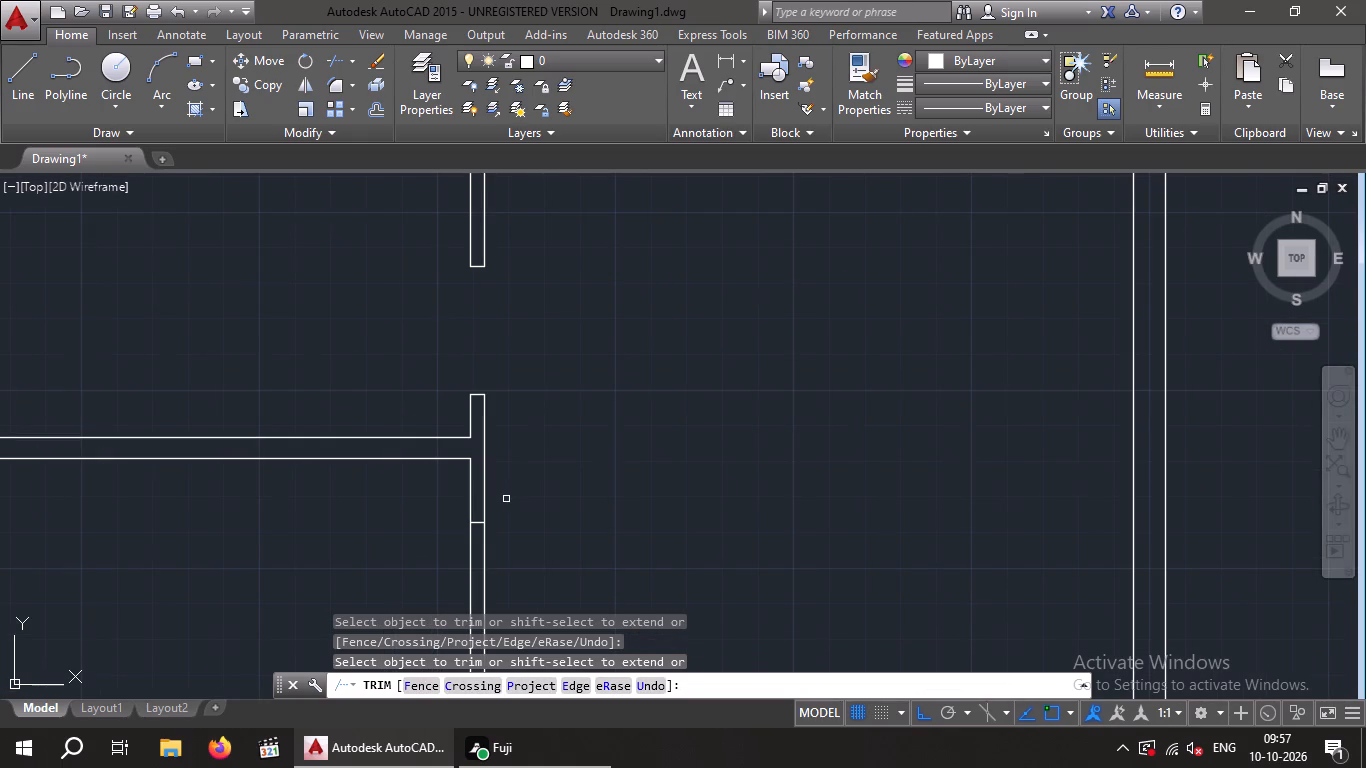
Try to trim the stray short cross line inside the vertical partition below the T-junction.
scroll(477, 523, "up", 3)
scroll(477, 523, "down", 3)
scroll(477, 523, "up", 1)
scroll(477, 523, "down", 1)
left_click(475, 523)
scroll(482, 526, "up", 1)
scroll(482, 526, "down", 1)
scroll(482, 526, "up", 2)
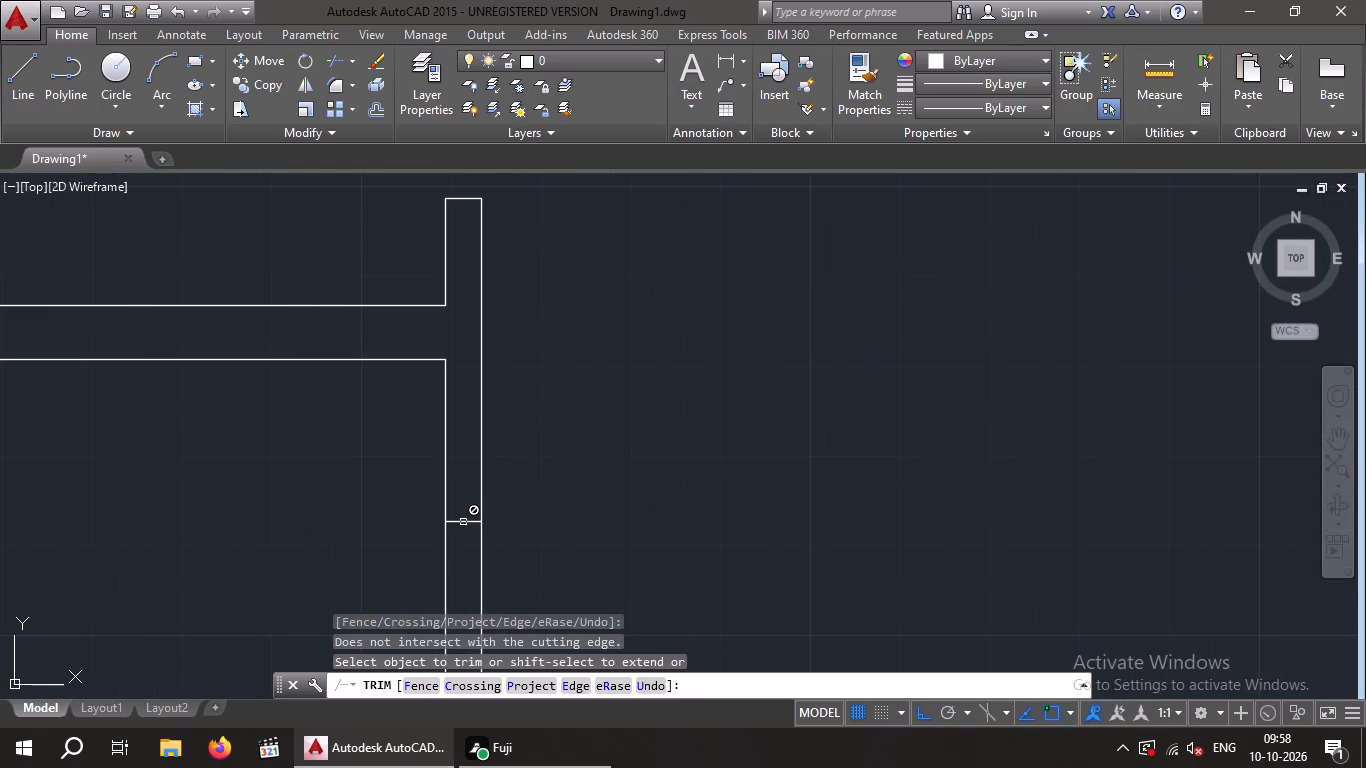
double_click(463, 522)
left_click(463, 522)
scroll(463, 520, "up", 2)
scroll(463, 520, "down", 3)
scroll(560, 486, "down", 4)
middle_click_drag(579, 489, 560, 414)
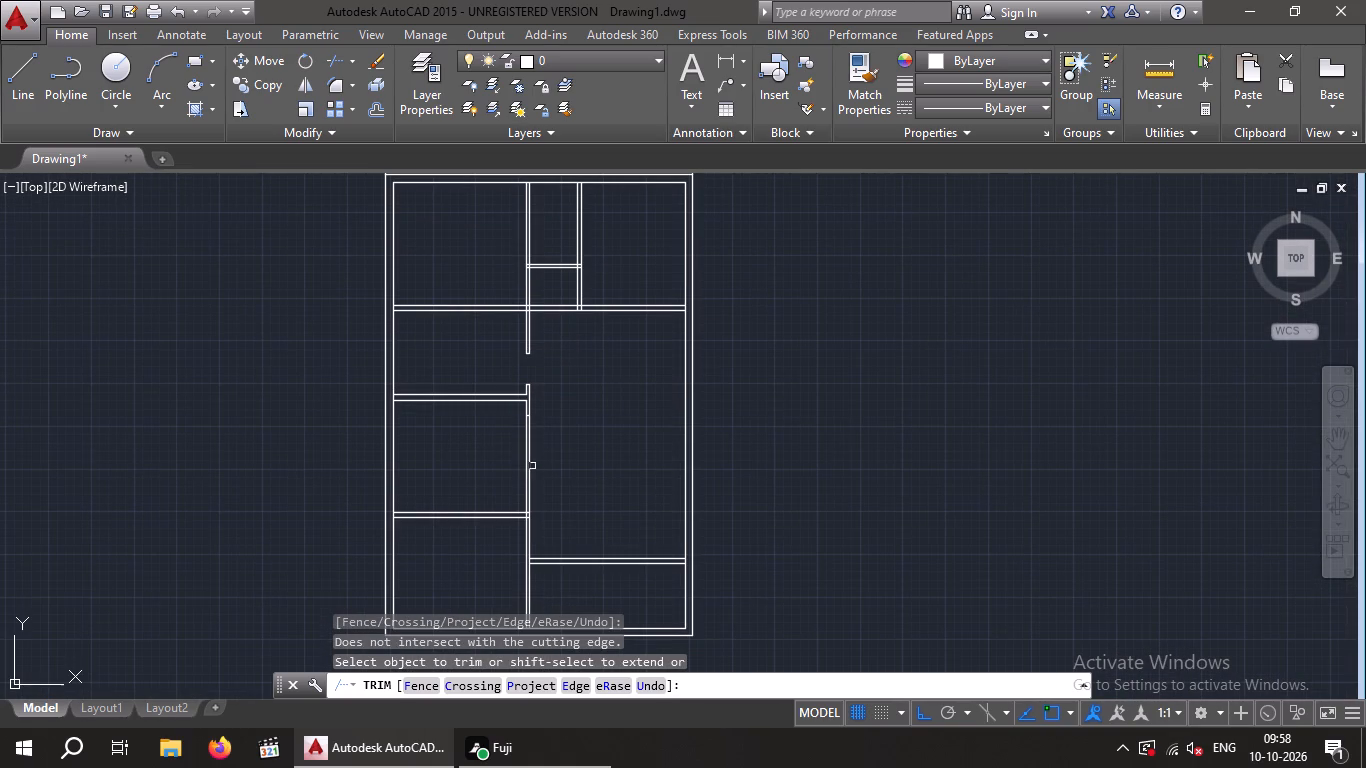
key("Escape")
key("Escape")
Delete the stray short cross line inside the long vertical partition below the upper T-junction.
scroll(531, 407, "up", 4)
scroll(531, 406, "down", 1)
scroll(531, 406, "up", 3)
left_click(498, 420)
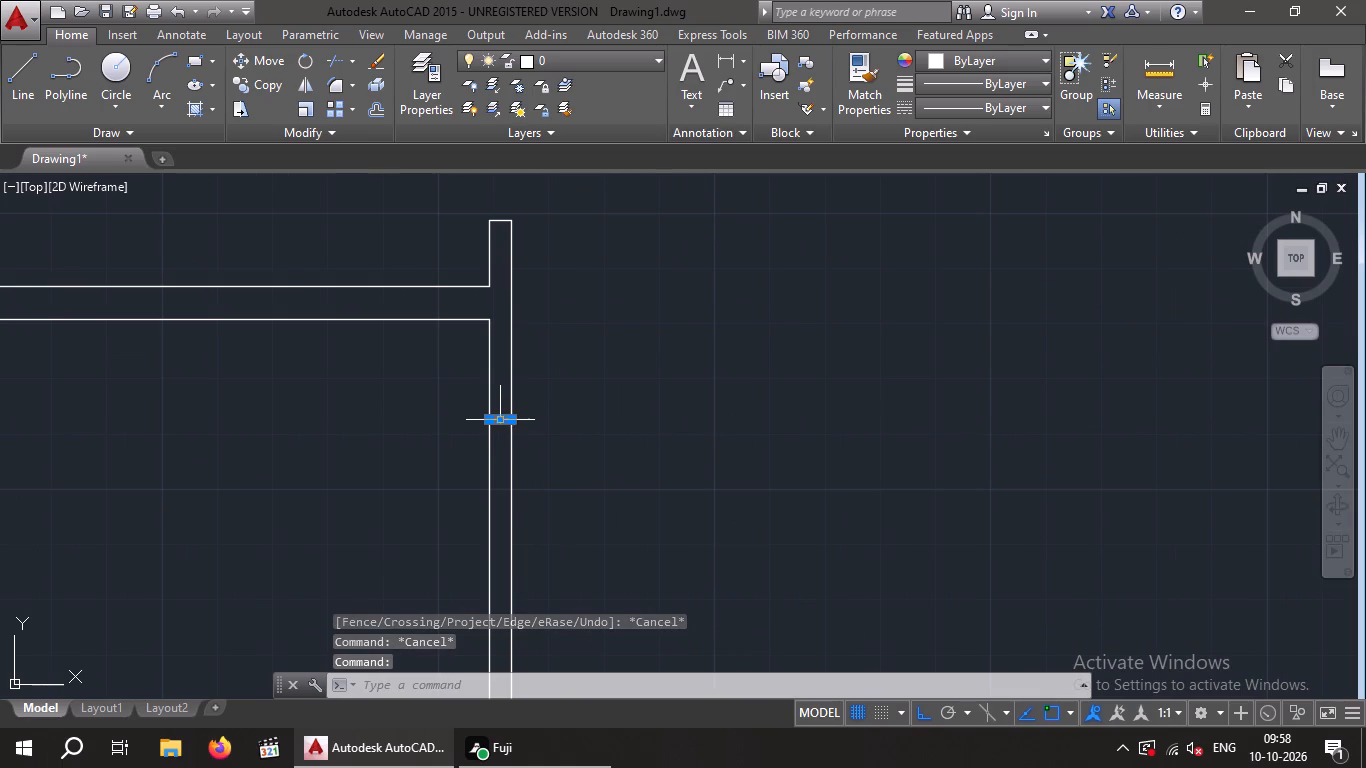
key("Delete")
Draw a short line across the long vertical partition, level with the top line of the lower left-room partition.
scroll(629, 423, "down", 1)
scroll(628, 422, "up", 2)
scroll(623, 419, "down", 2)
scroll(614, 414, "up", 2)
scroll(566, 431, "down", 3)
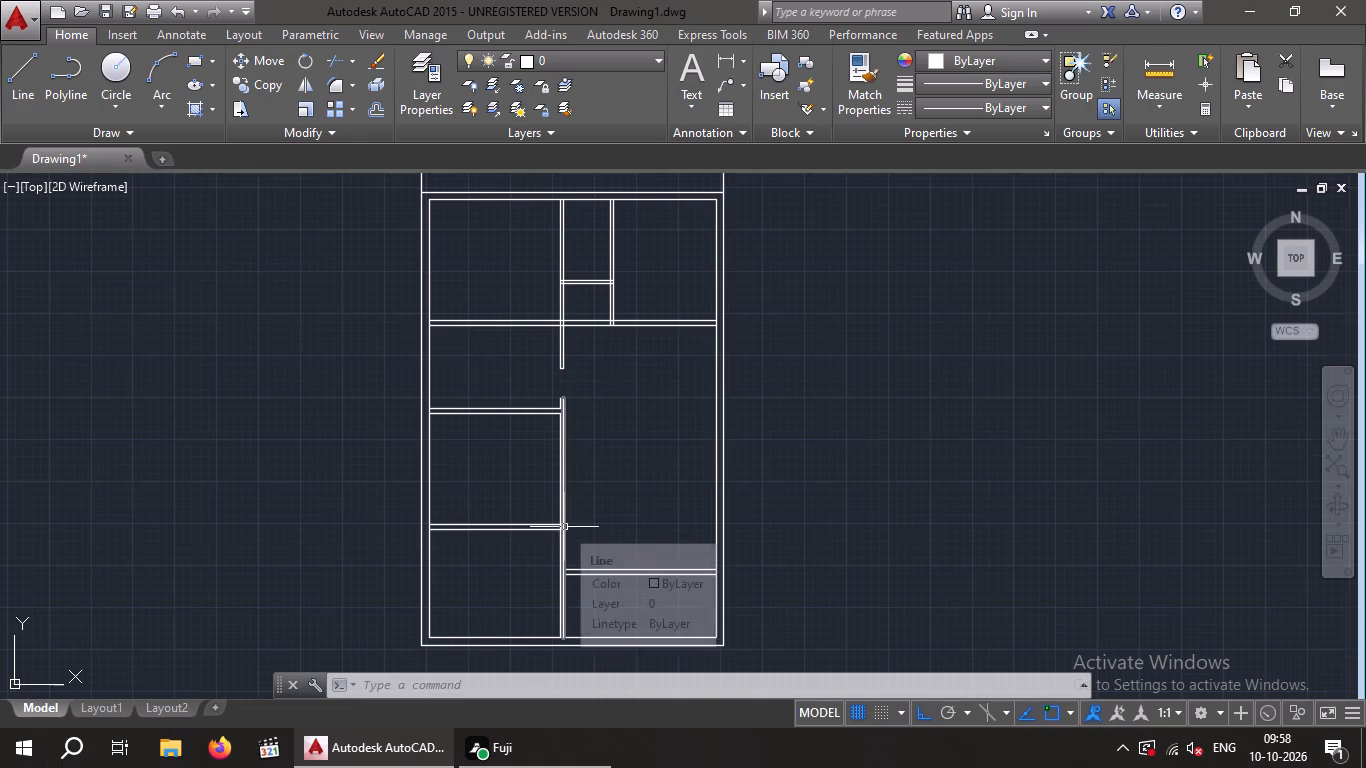
scroll(564, 527, "up", 3)
scroll(536, 524, "down", 1)
scroll(536, 524, "up", 2)
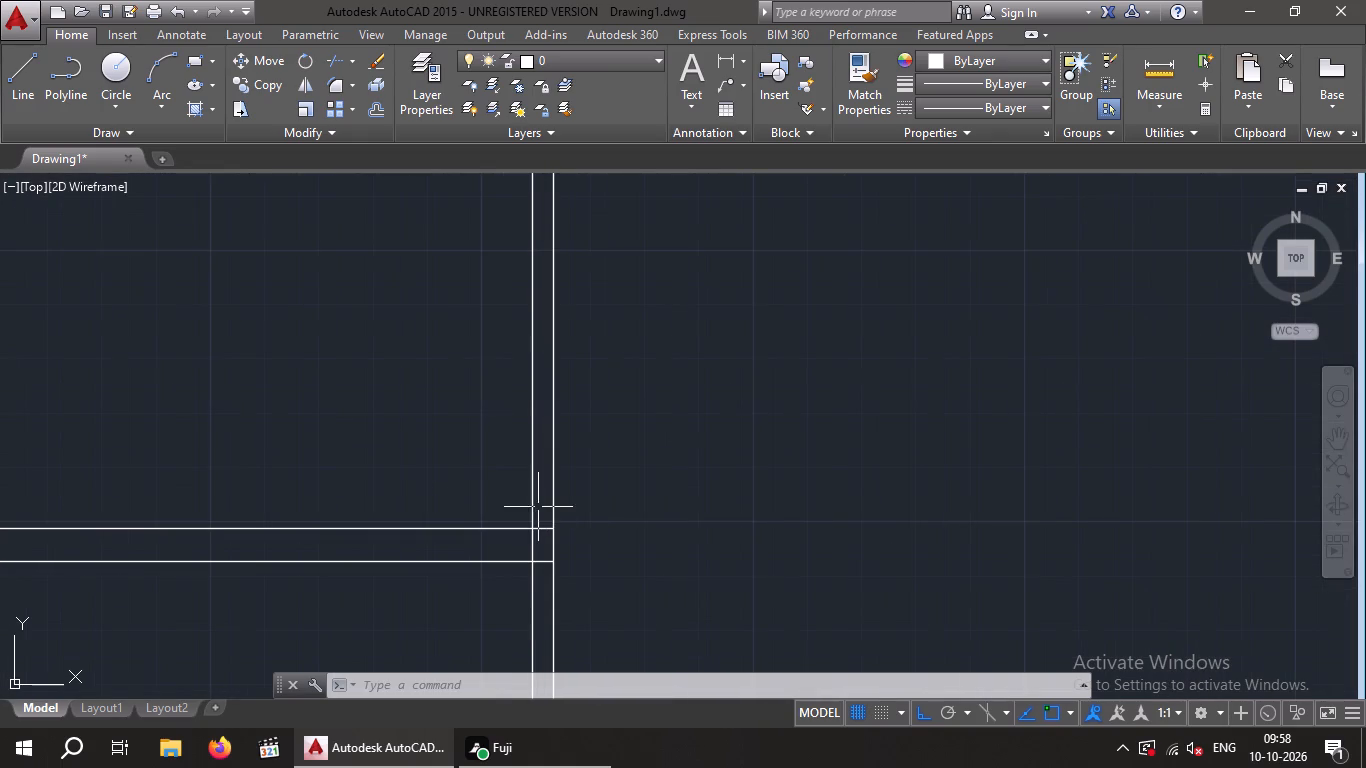
key("l")
key("Return")
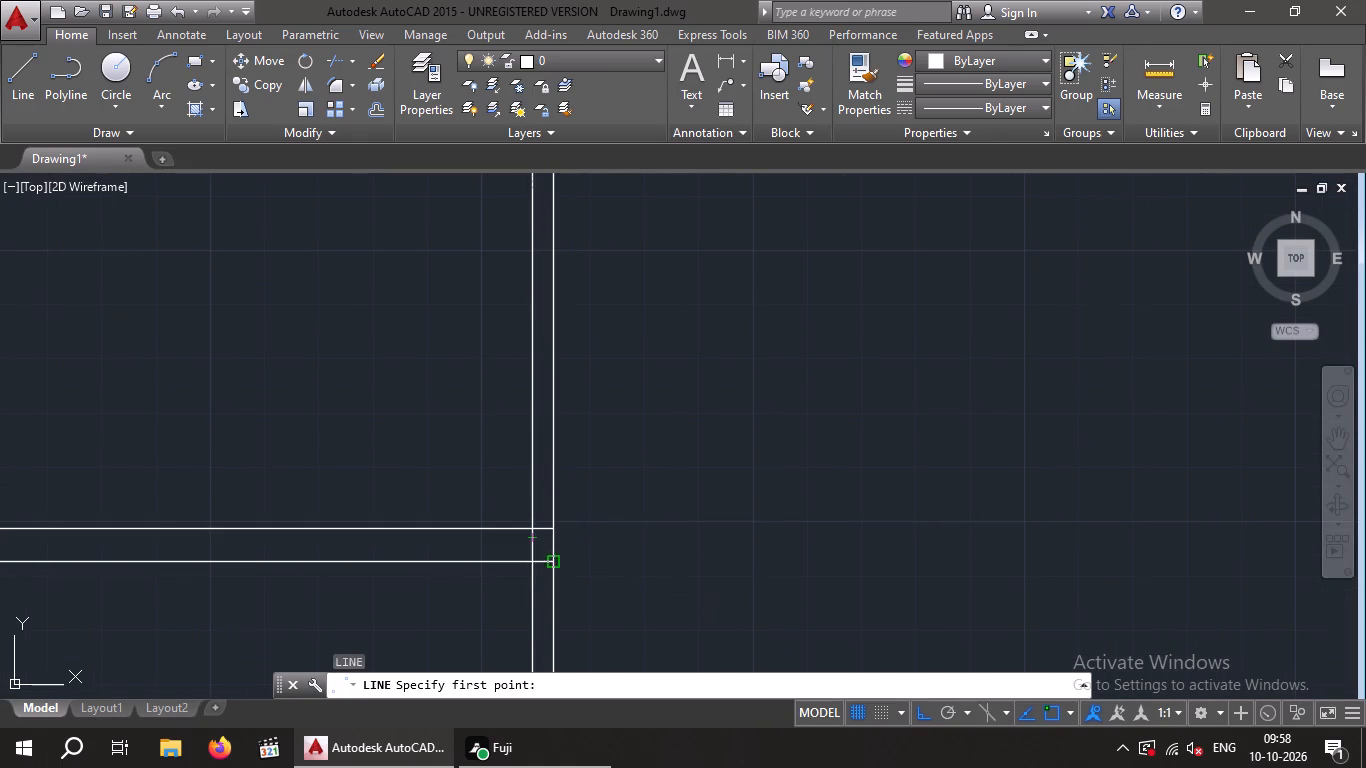
scroll(530, 527, "up", 4)
left_click(524, 557)
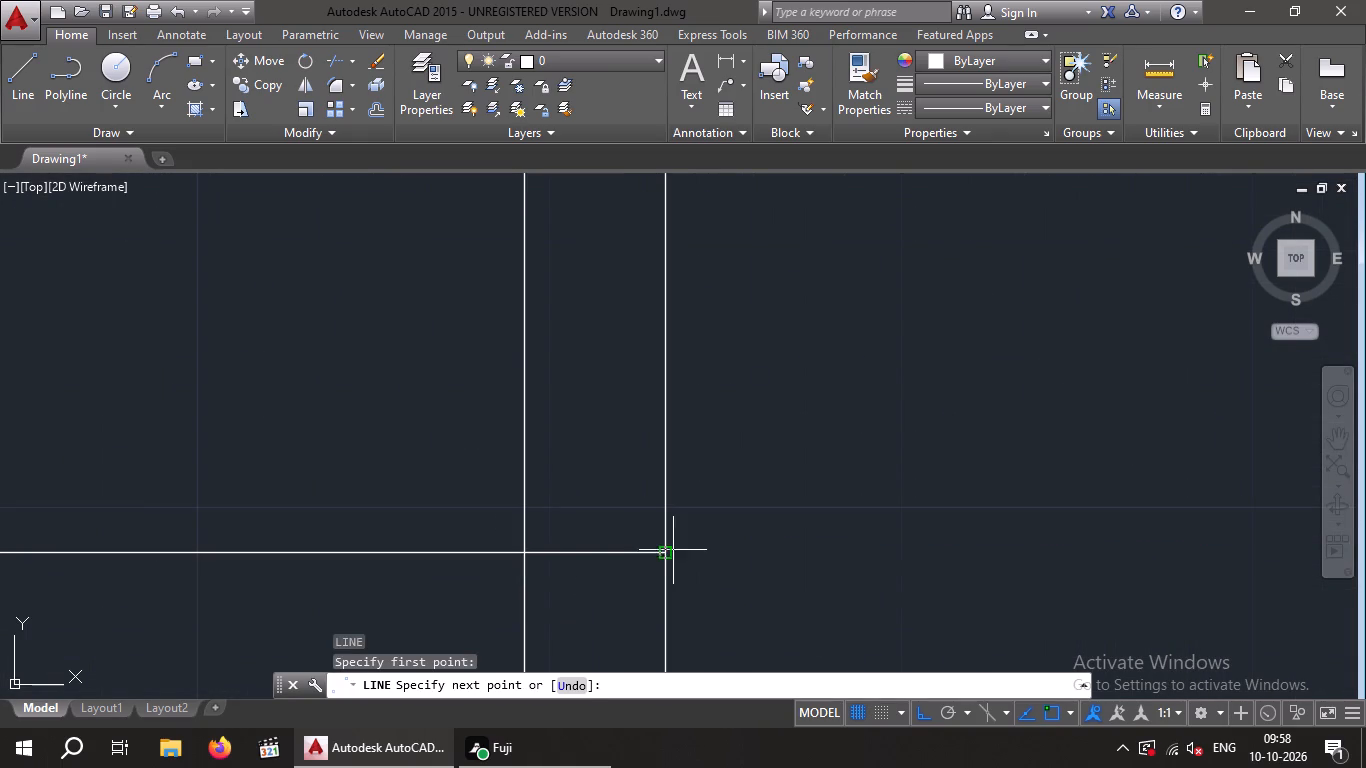
left_click(665, 553)
scroll(653, 553, "down", 3)
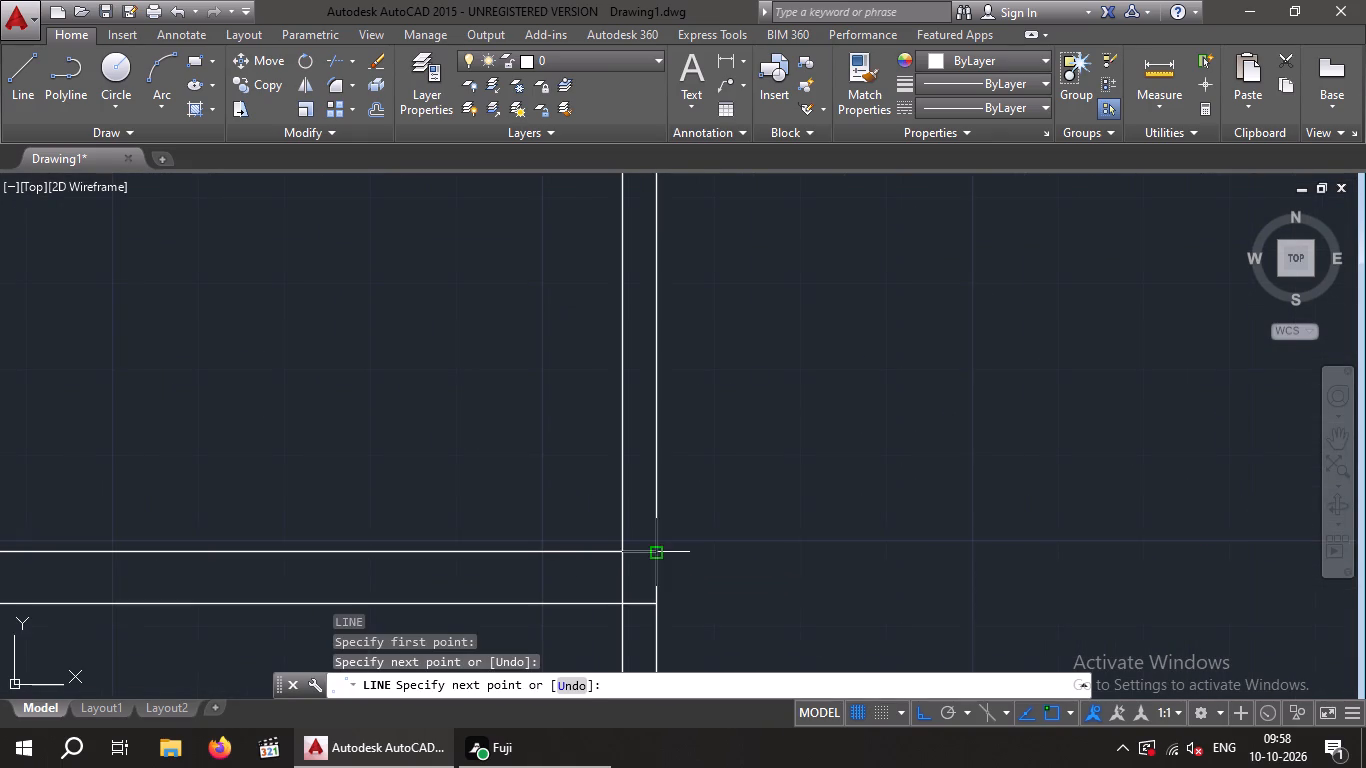
middle_click_drag(642, 557, 606, 356)
key("space")
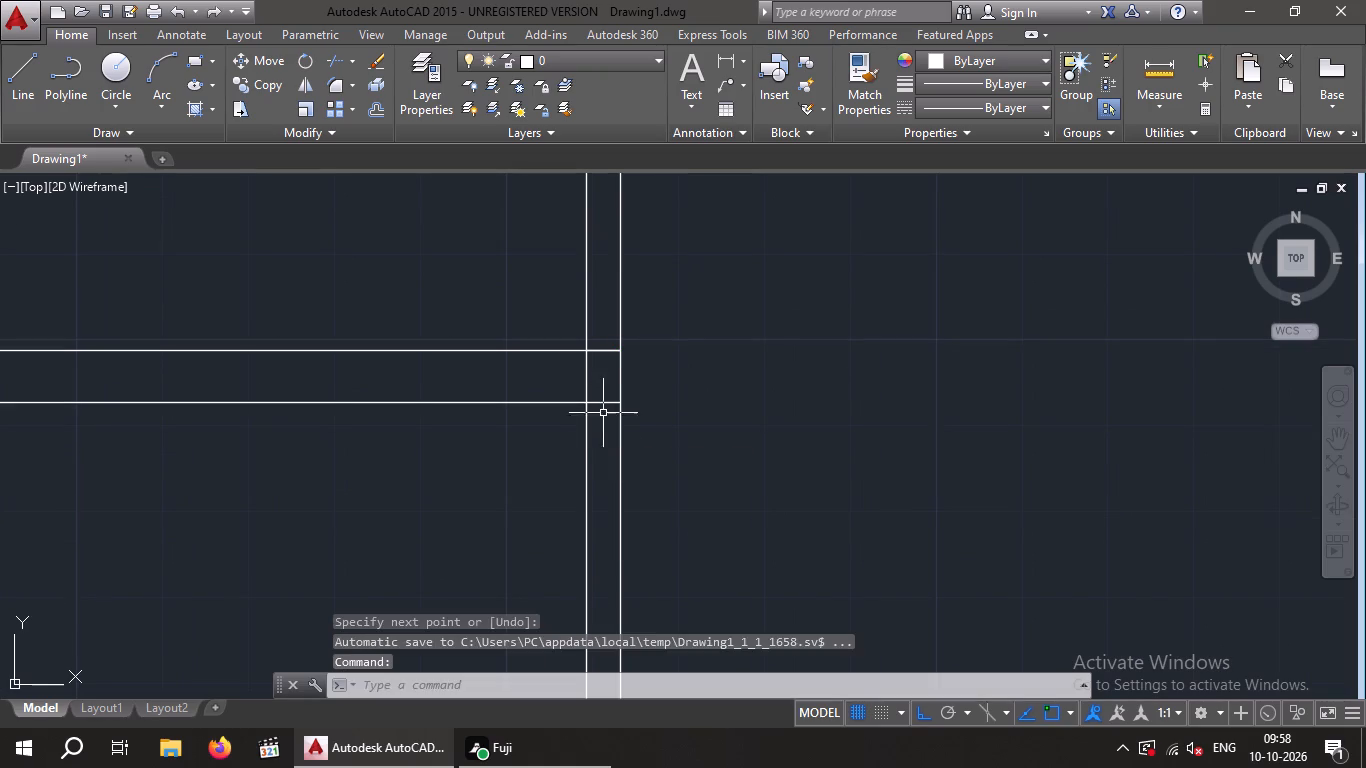
Draw a short line across the long vertical partition, level with the bottom line of the lower left-room partition.
key("space")
left_click(589, 400)
left_click(622, 403)
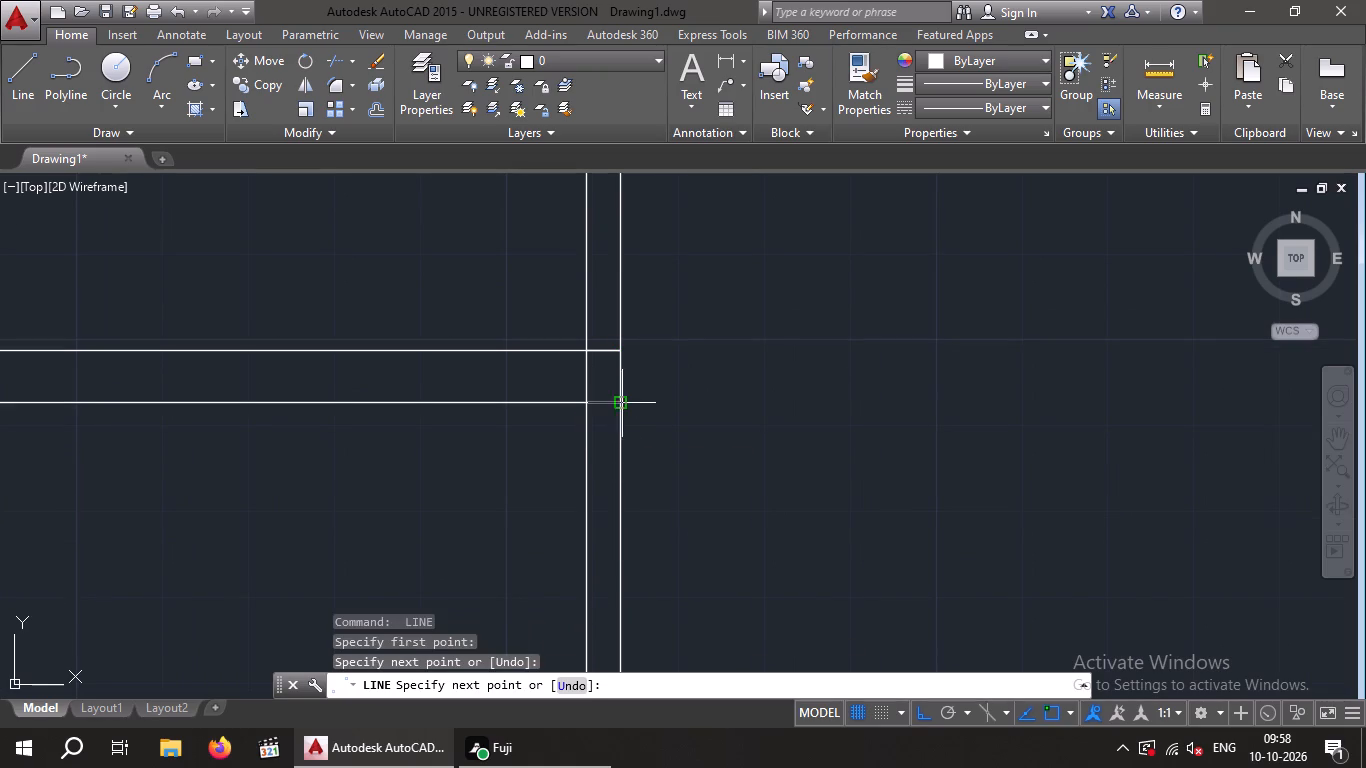
key("space")
scroll(645, 407, "down", 1)
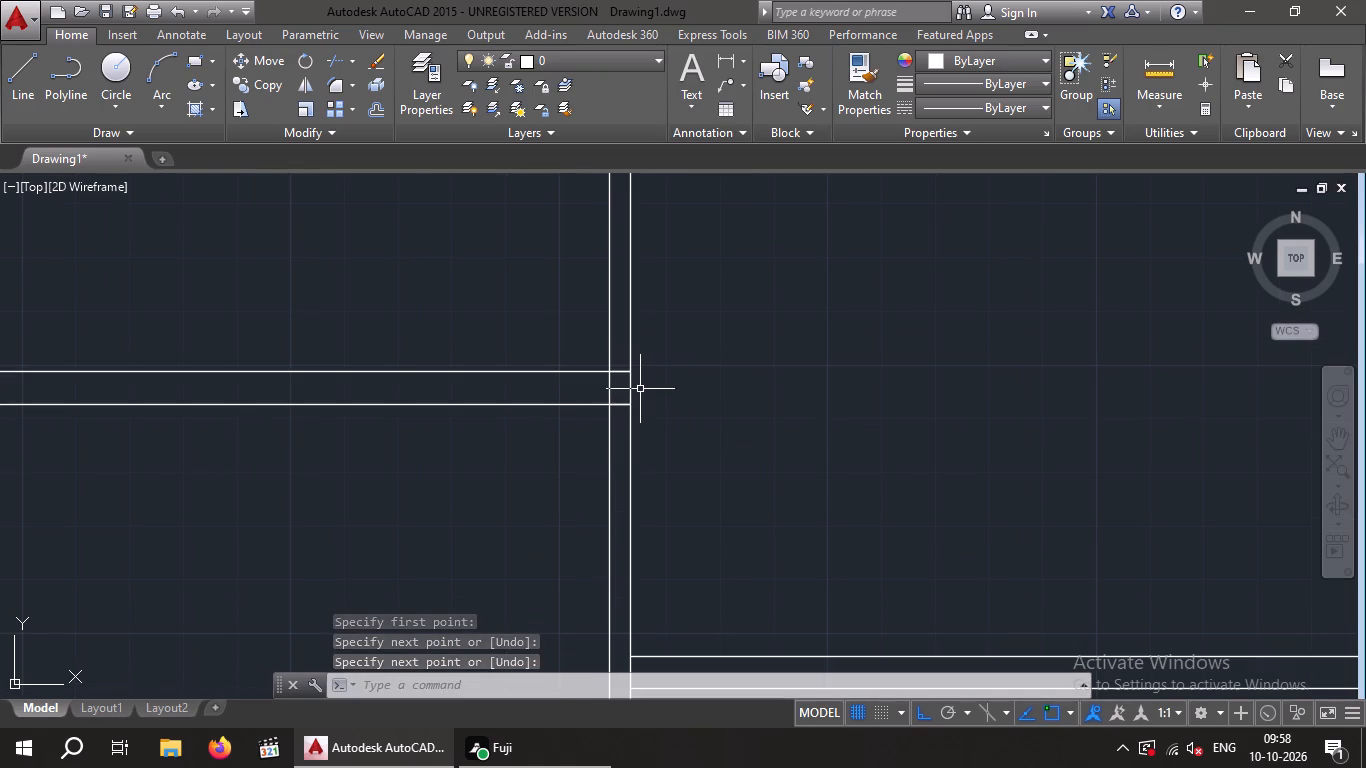
Offset the upper short cross line 6" upward inside the long vertical partition.
key("o")
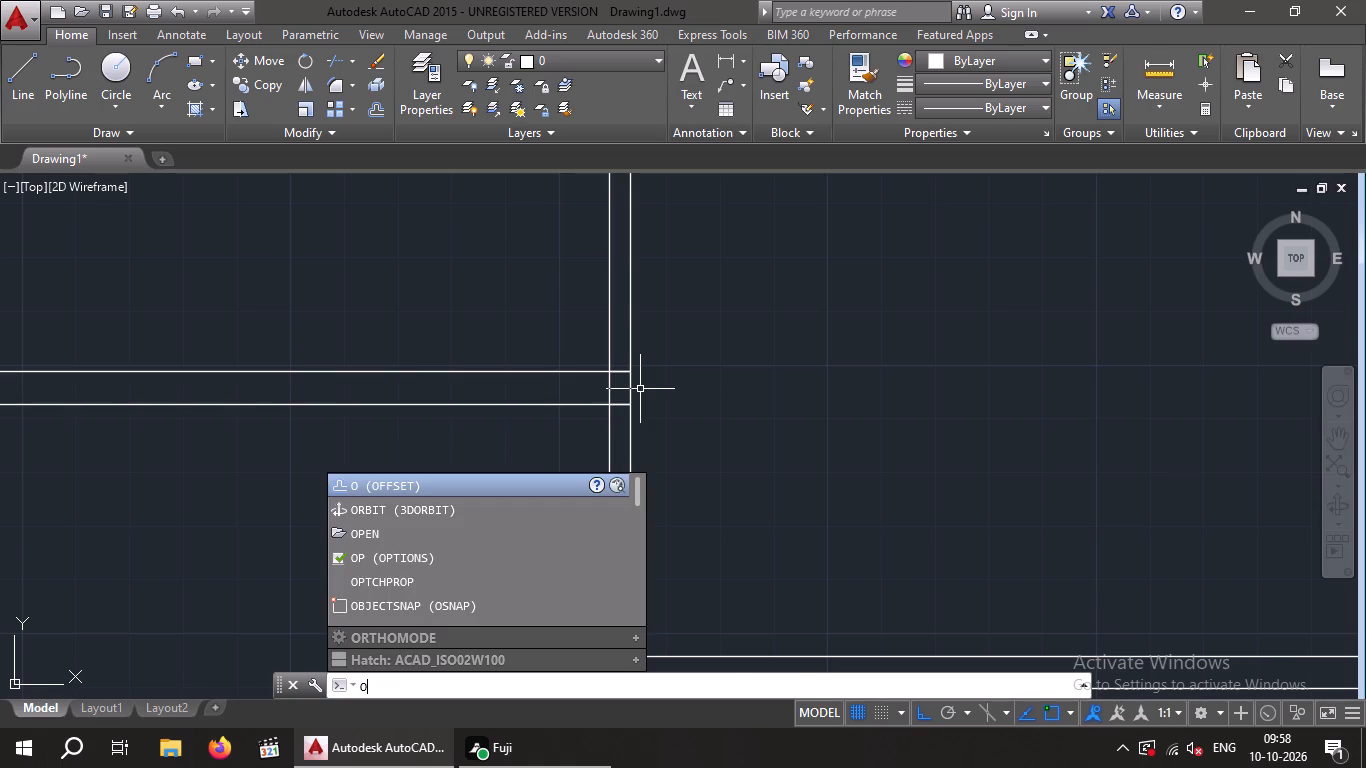
key("Return")
key("6")
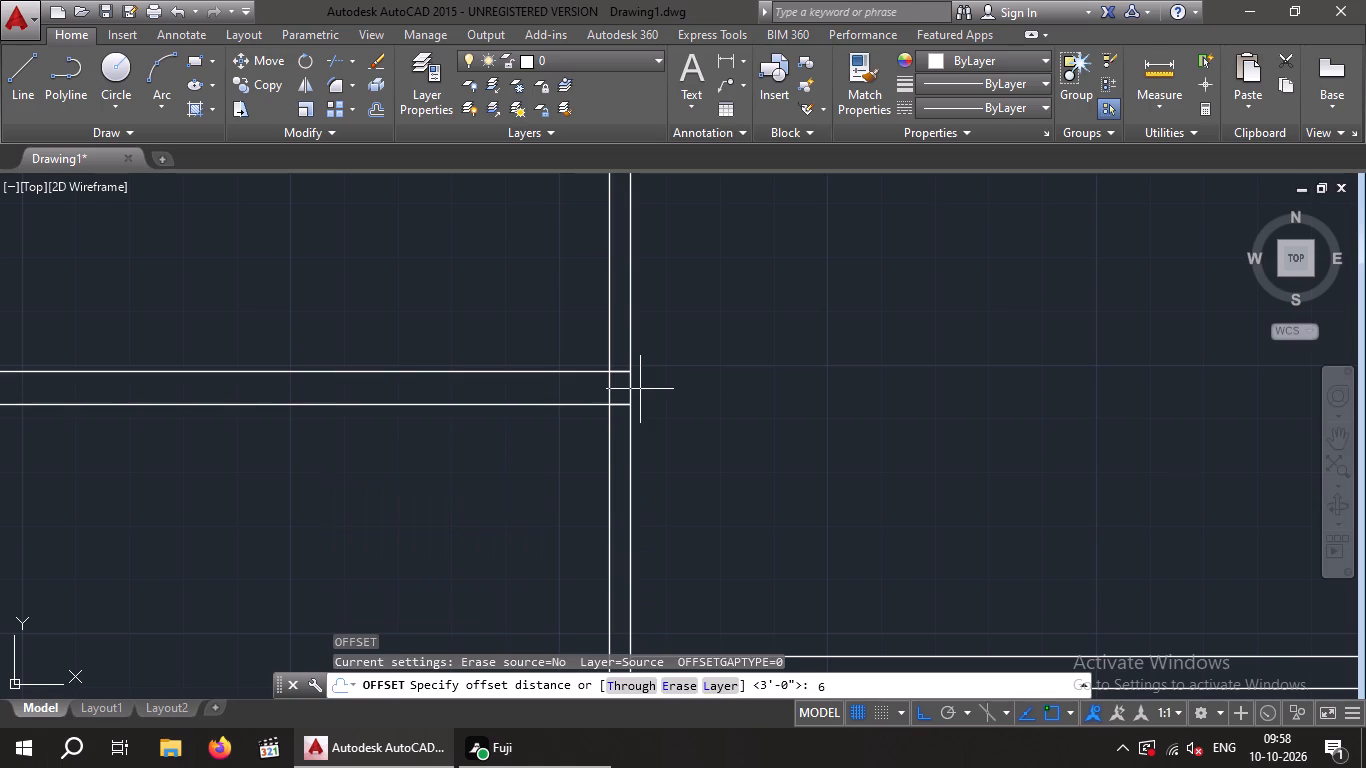
key("shift+quotedbl")
key("Return")
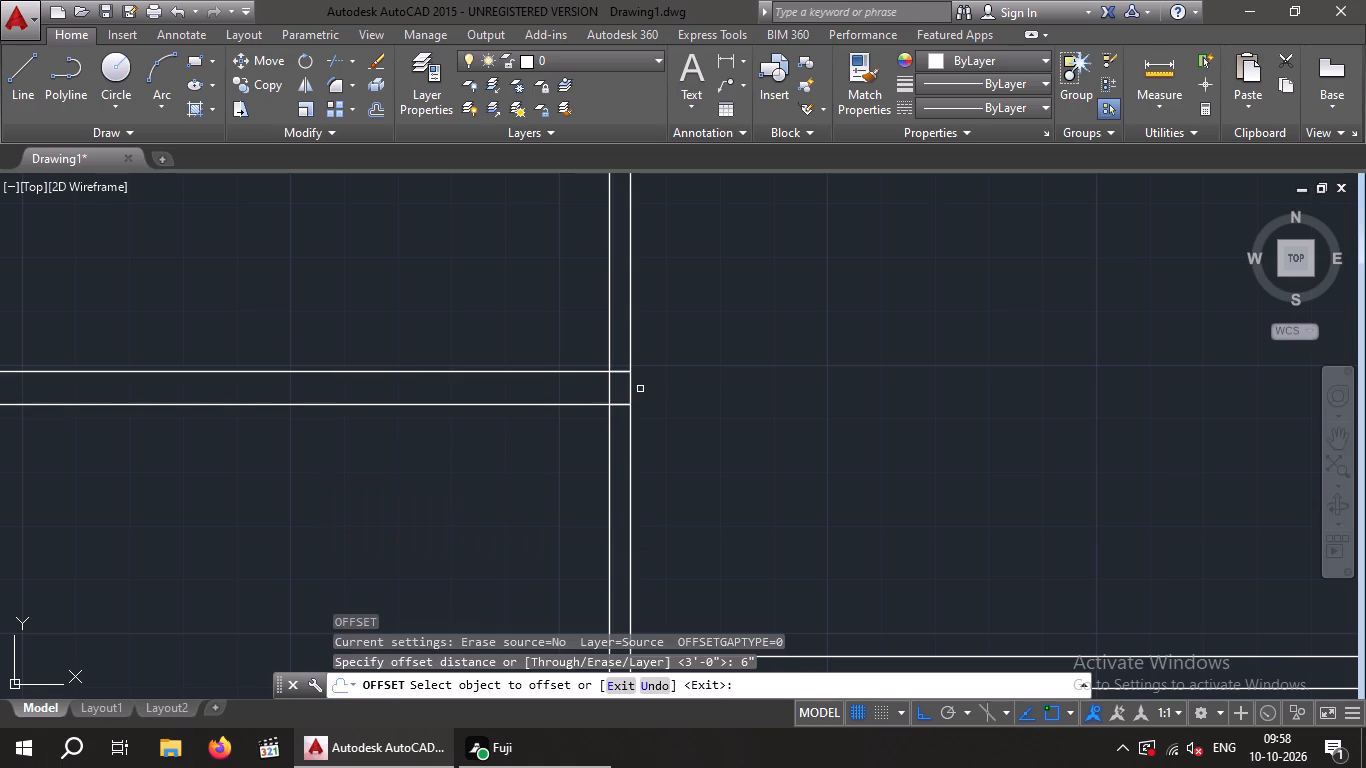
left_click(621, 372)
left_click(630, 331)
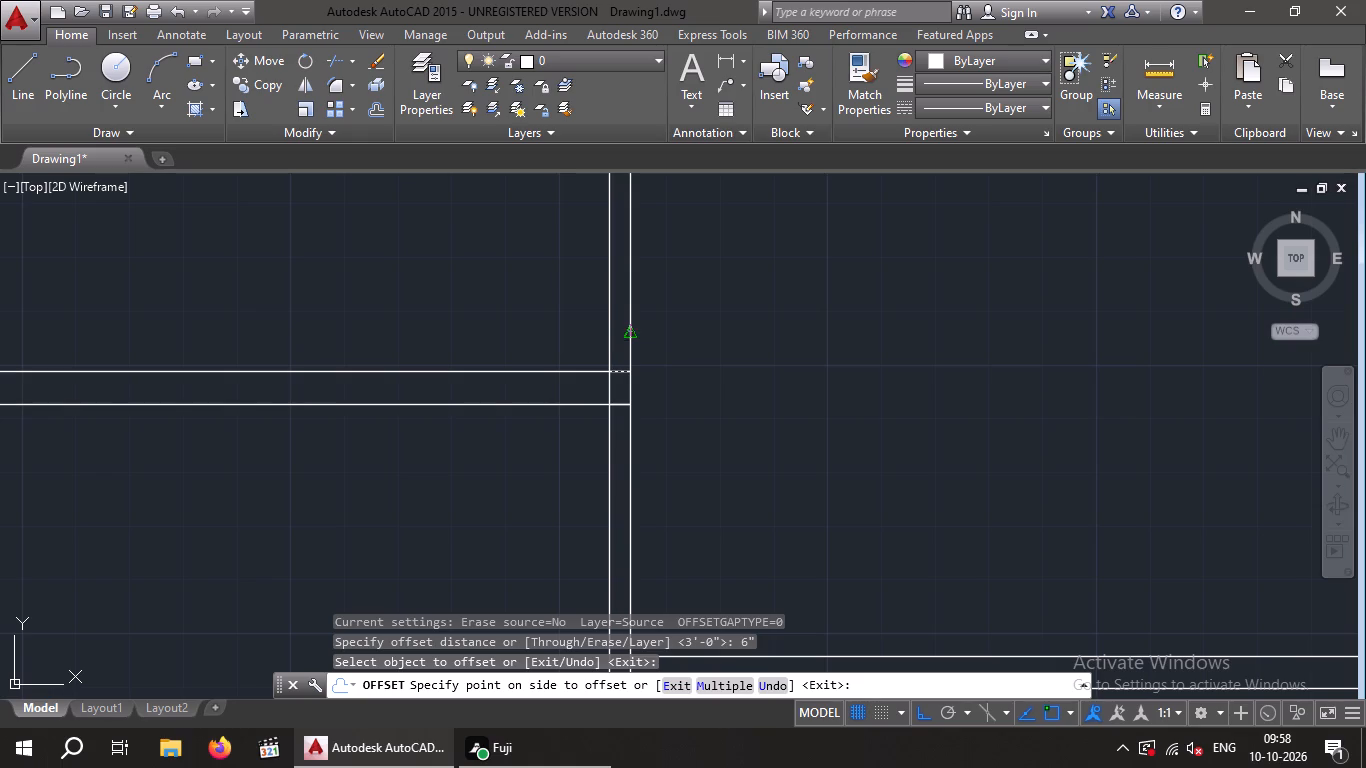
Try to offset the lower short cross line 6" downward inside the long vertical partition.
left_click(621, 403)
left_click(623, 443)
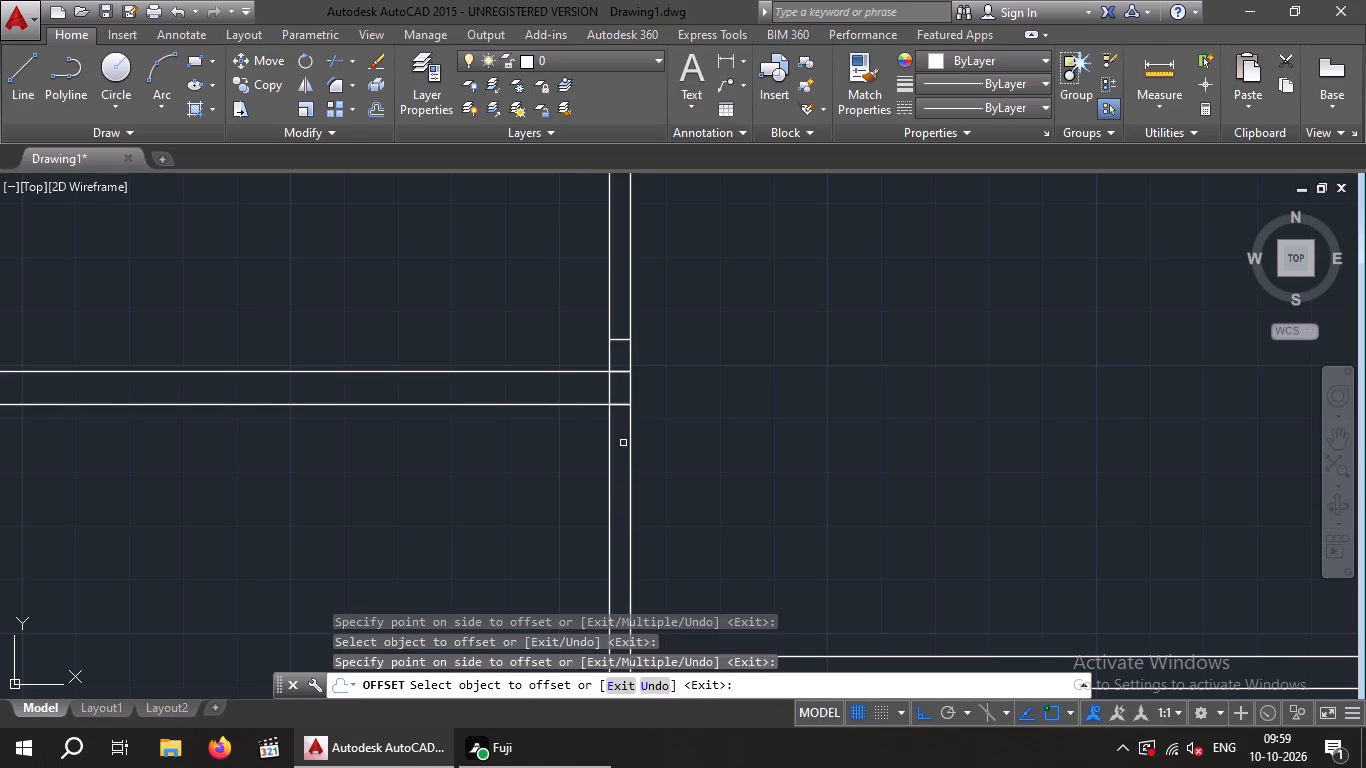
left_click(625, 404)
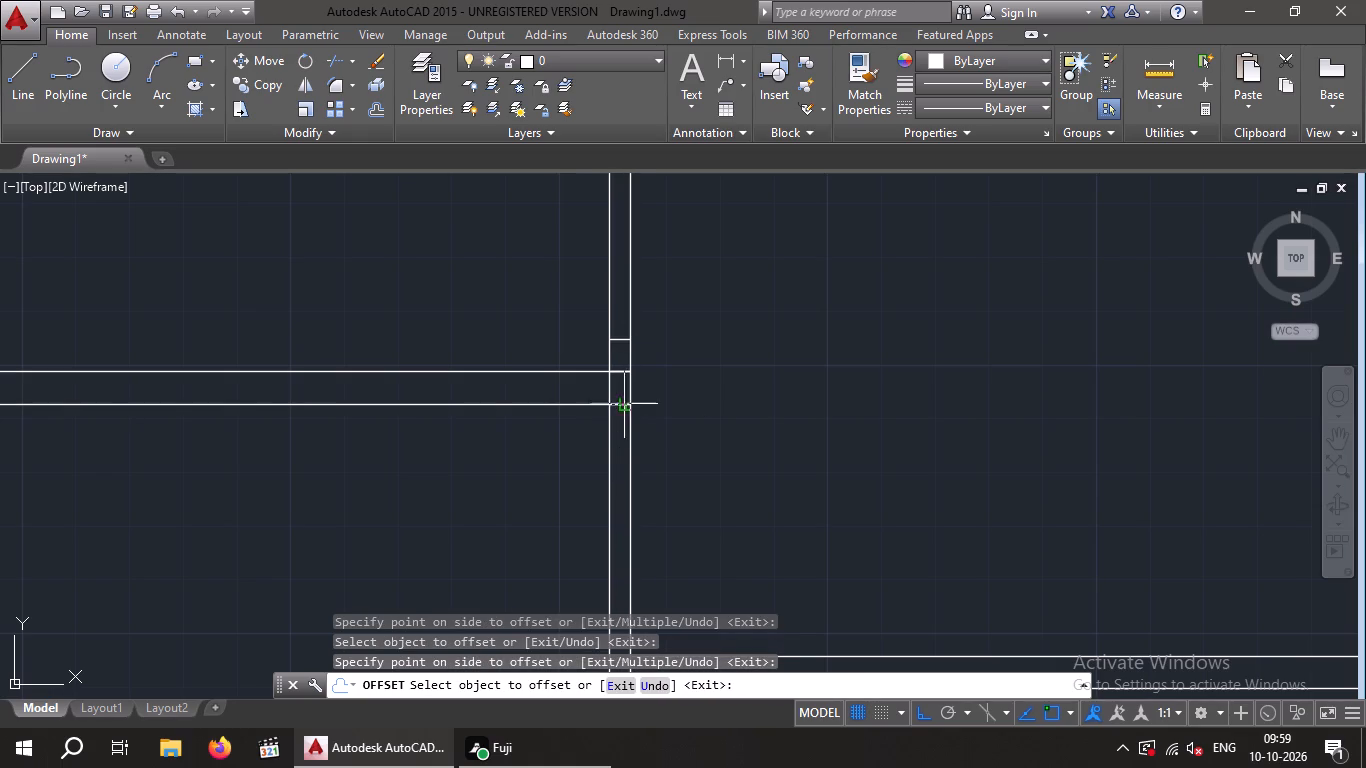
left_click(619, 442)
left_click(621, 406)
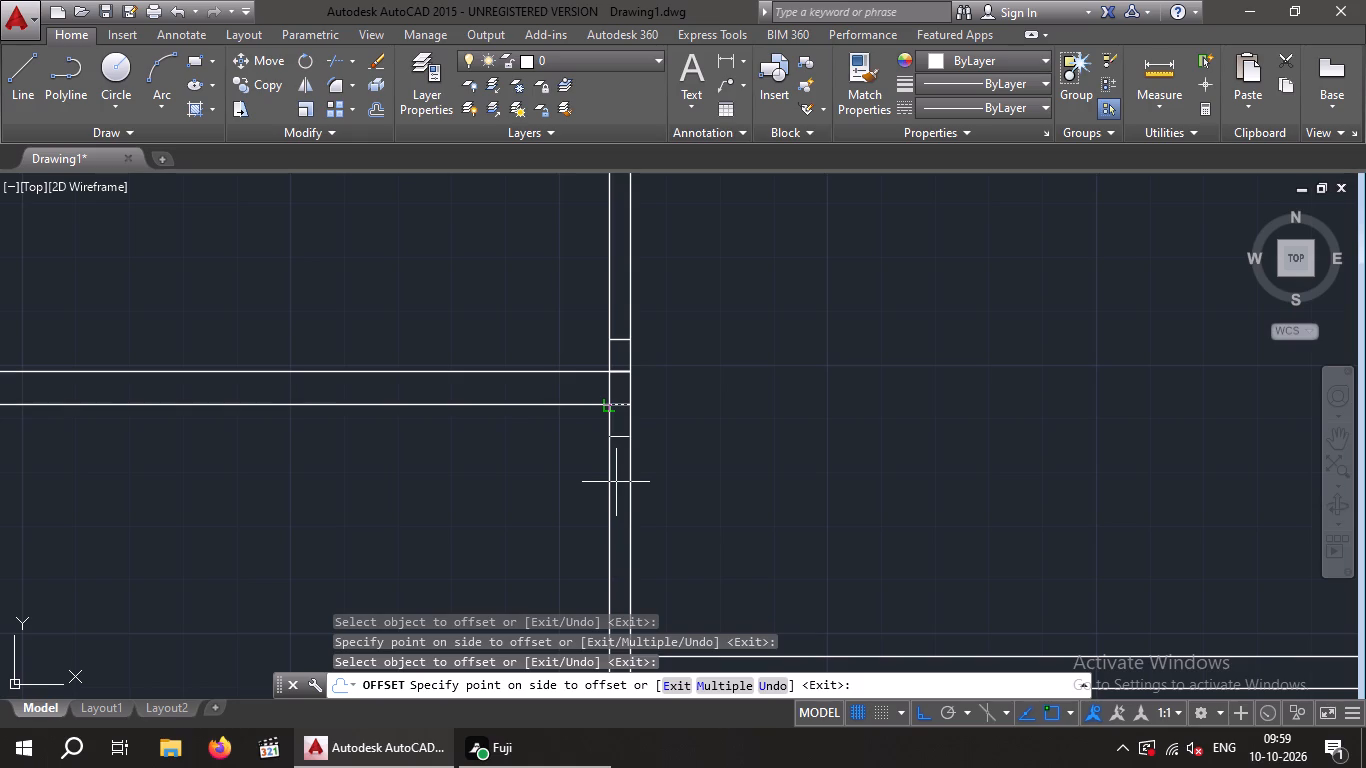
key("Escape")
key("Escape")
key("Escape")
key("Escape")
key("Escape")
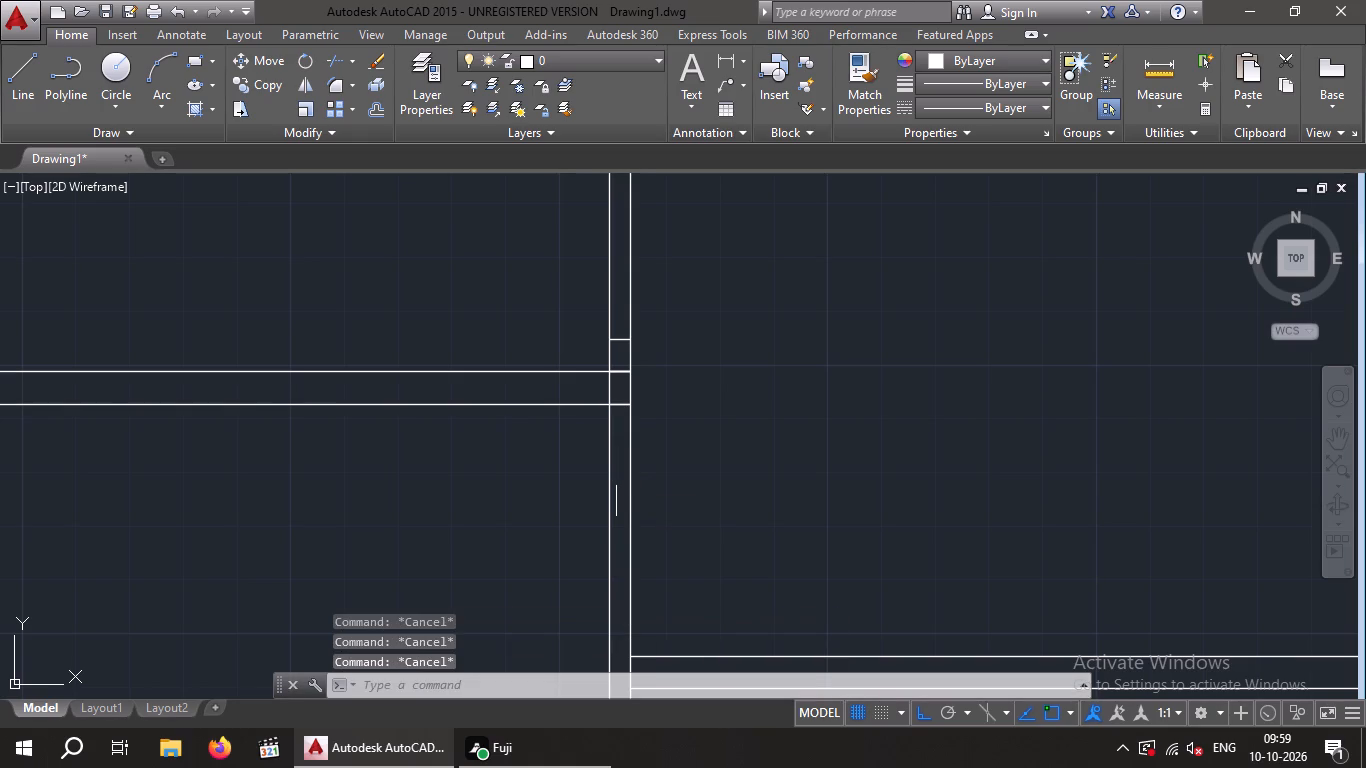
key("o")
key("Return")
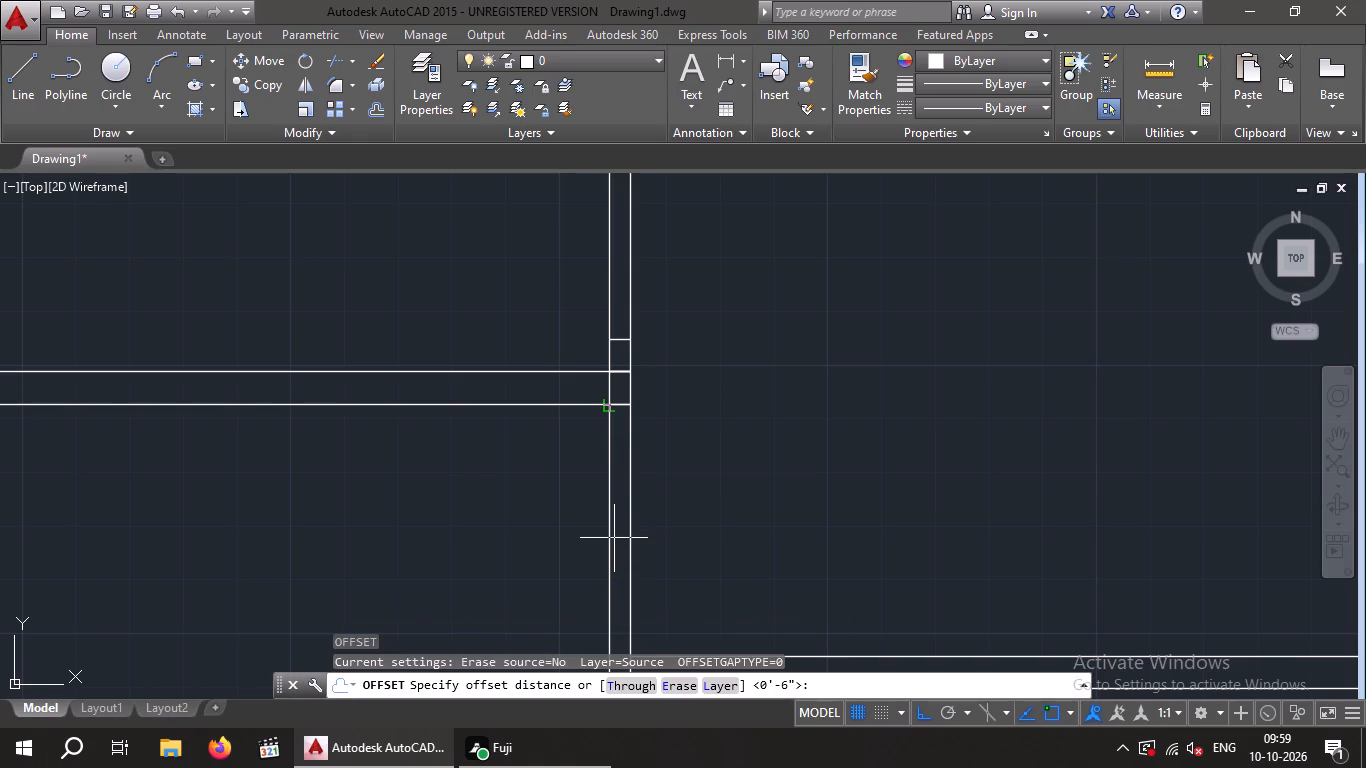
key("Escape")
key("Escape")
Offset the lower short cross line 6" downward inside the long vertical partition.
key("o")
key("Return")
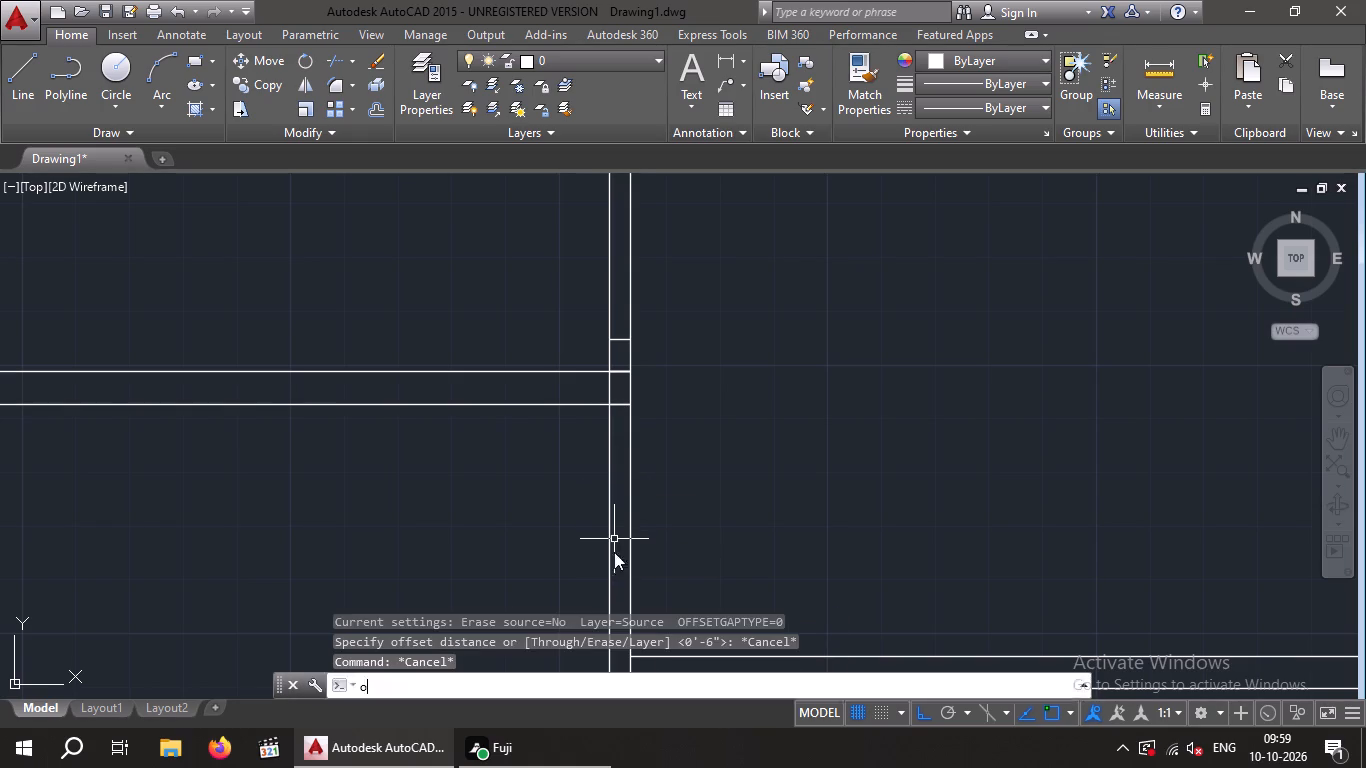
key("6")
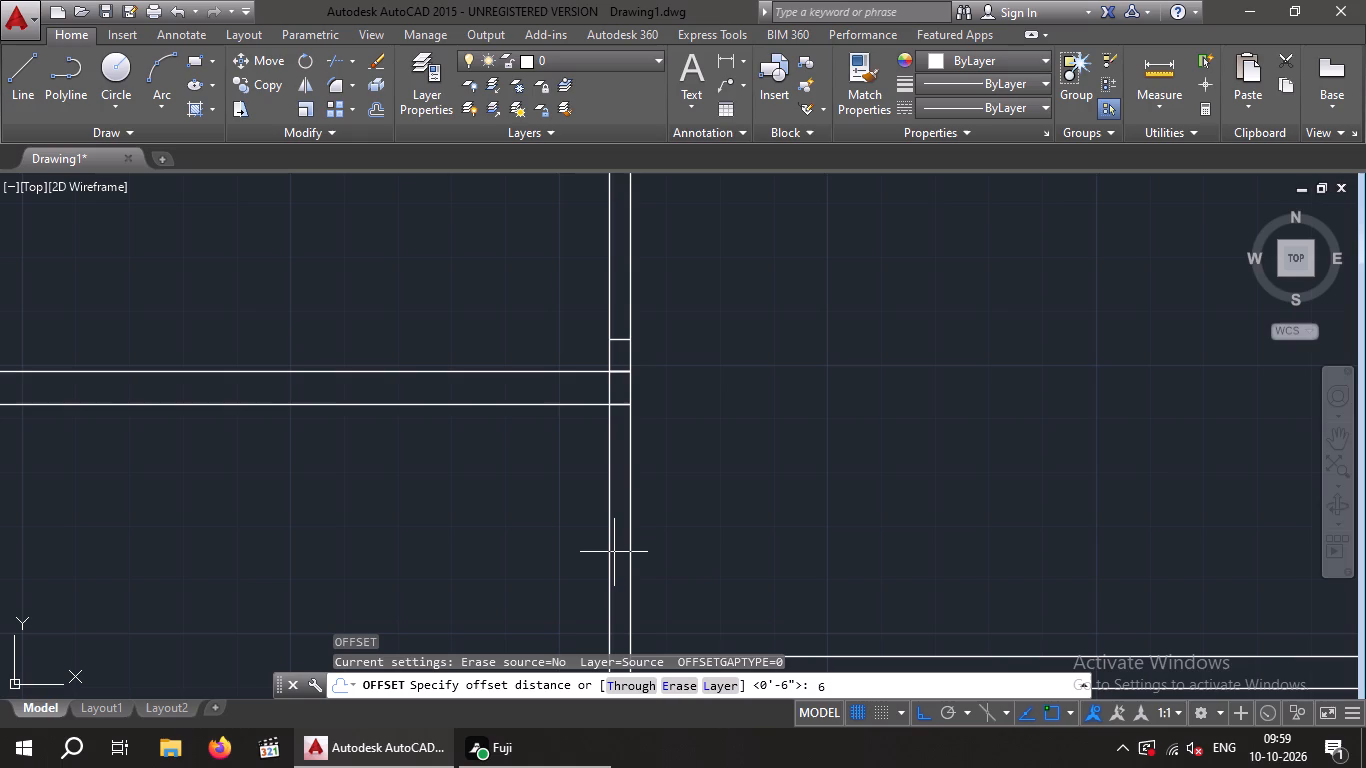
key("shift+quotedbl")
key("Return")
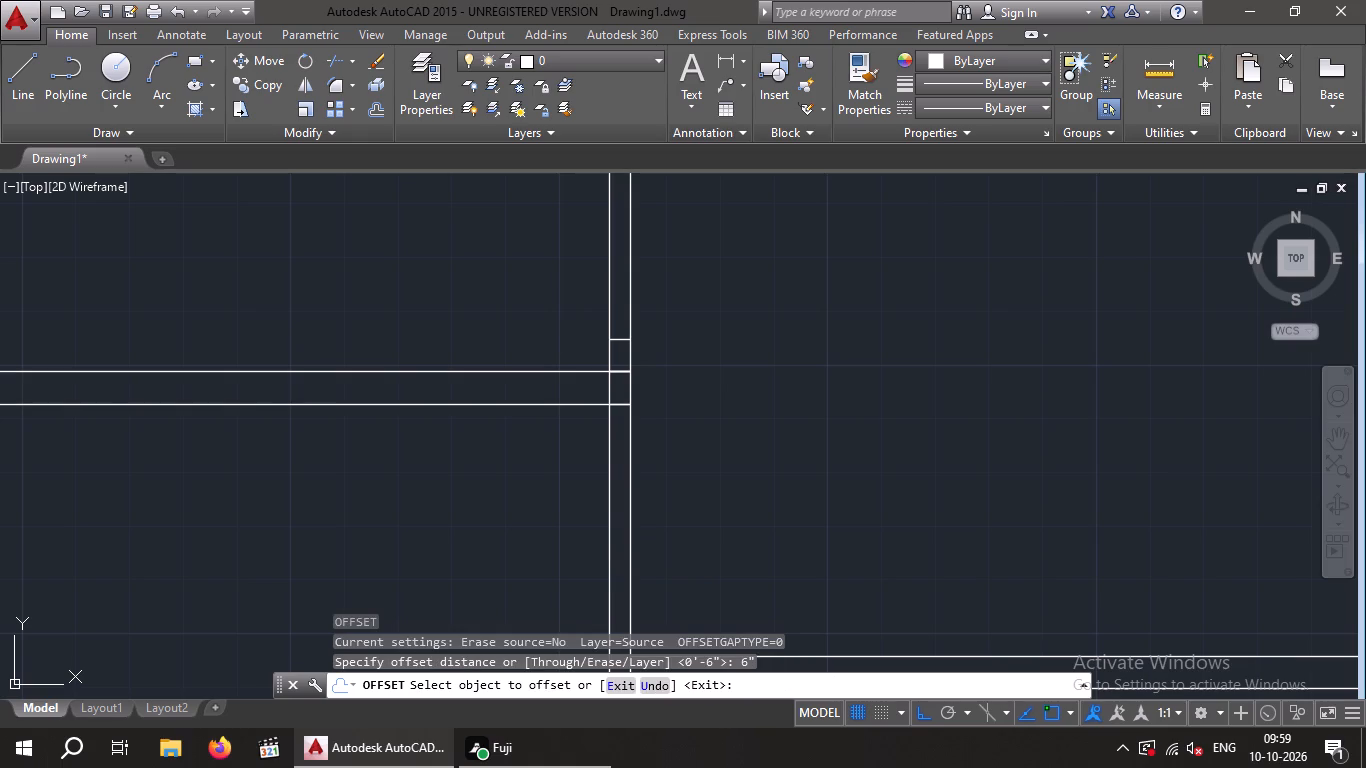
left_click_drag(624, 403, 622, 424)
left_click(610, 492)
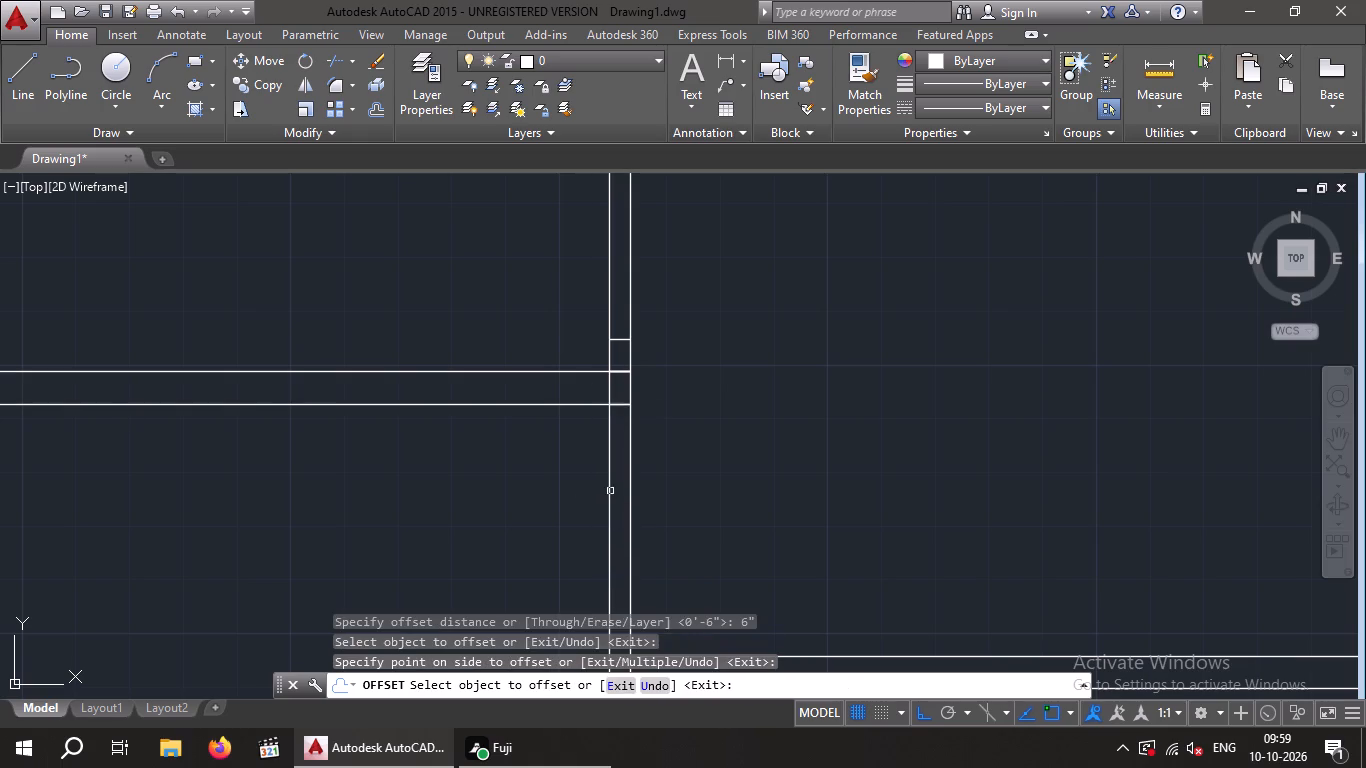
left_click_drag(620, 406, 622, 421)
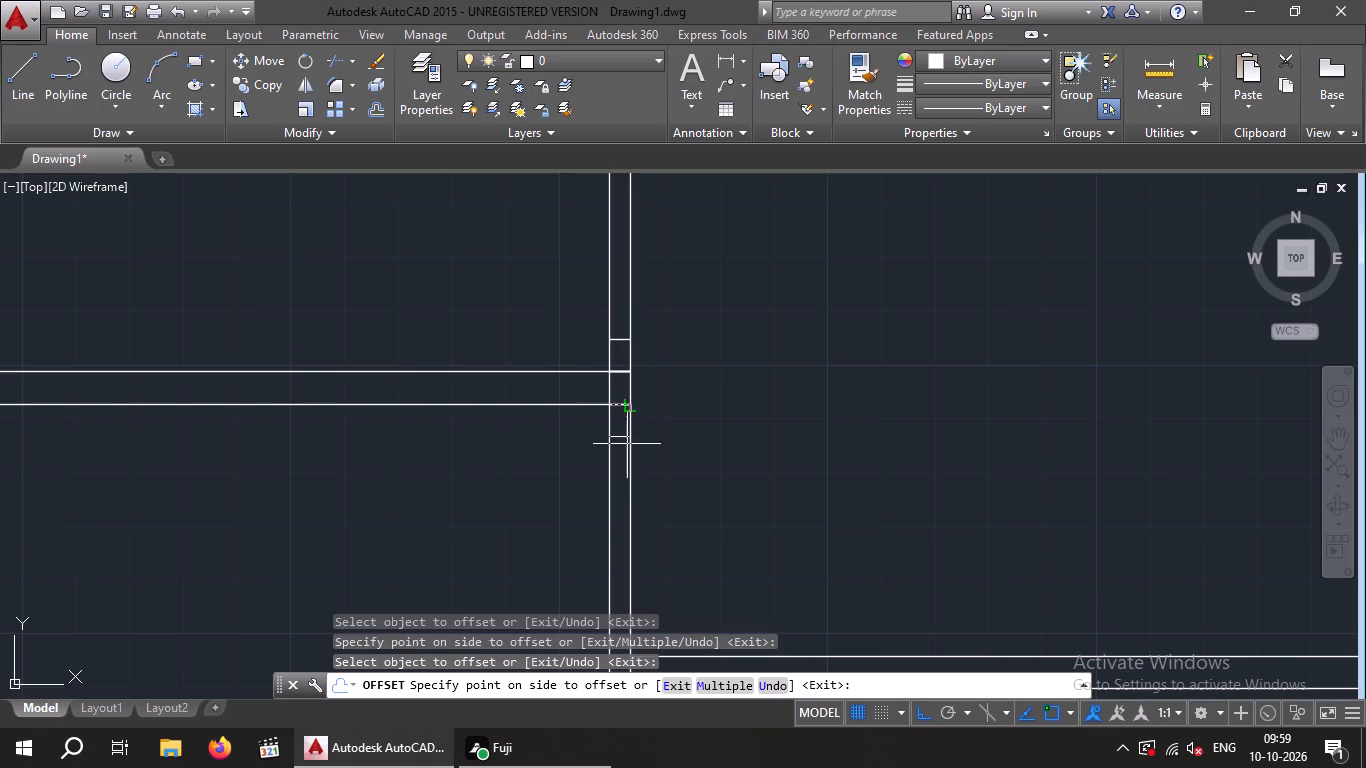
left_click(627, 444)
key("Escape")
key("Escape")
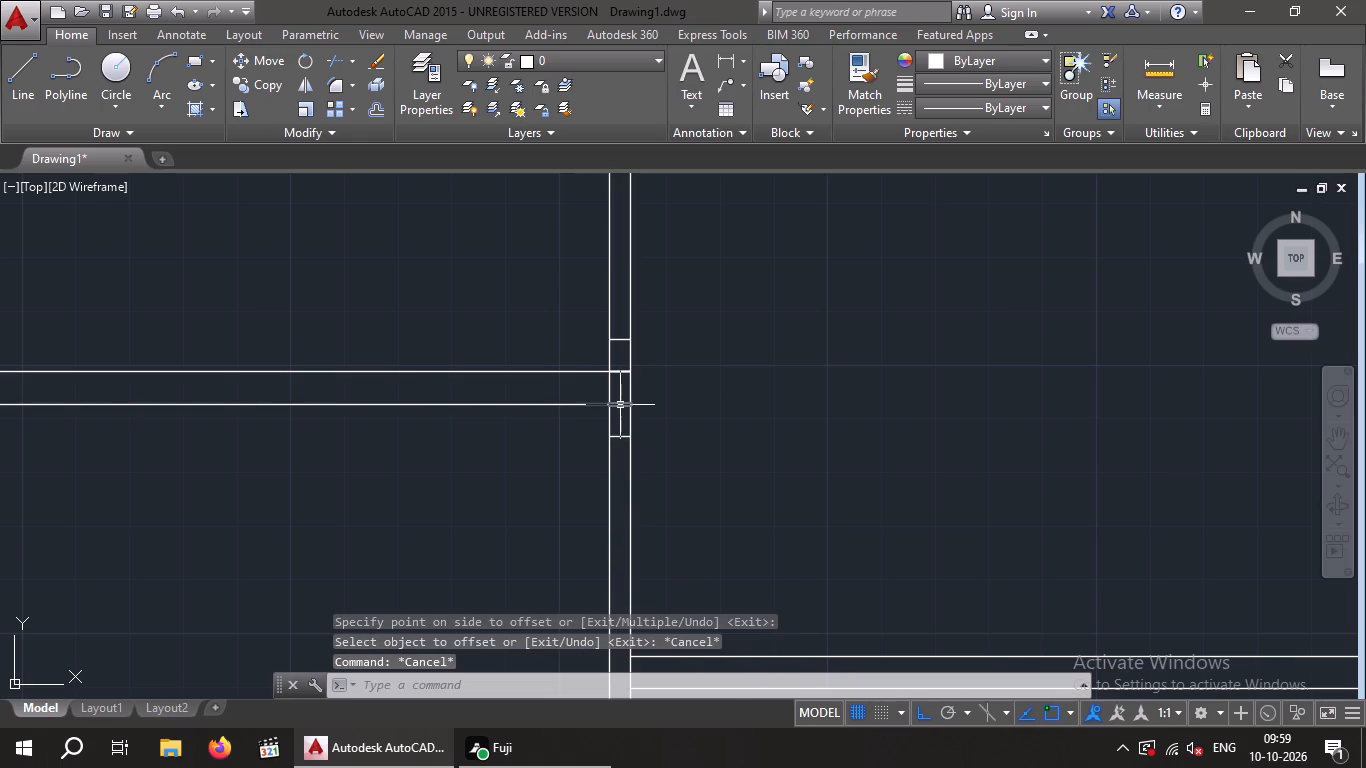
Delete the short base lines and their duplicates lying on the lower left-room partition's top and bottom lines inside the vertical partition.
left_click(620, 405)
left_click(620, 370)
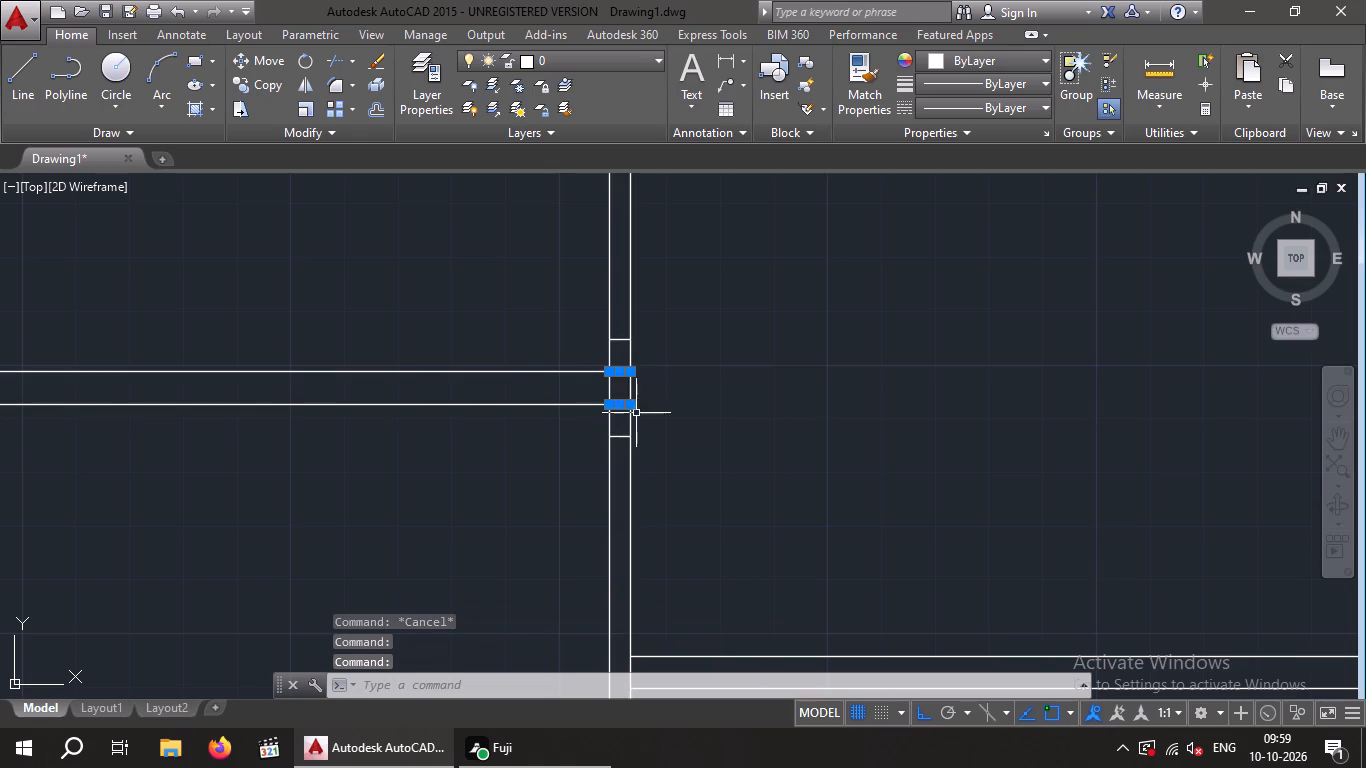
key("Delete")
left_click(621, 372)
key("Delete")
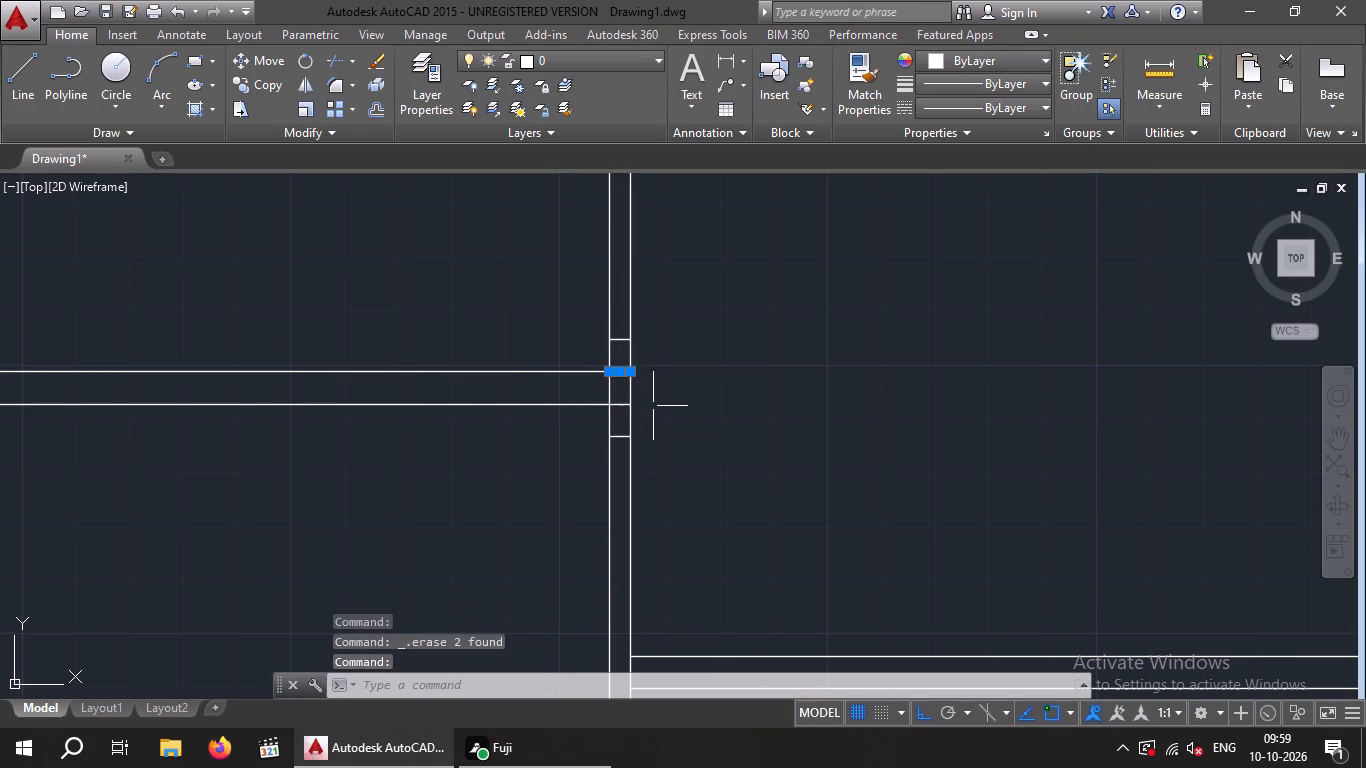
left_click(622, 371)
key("Delete")
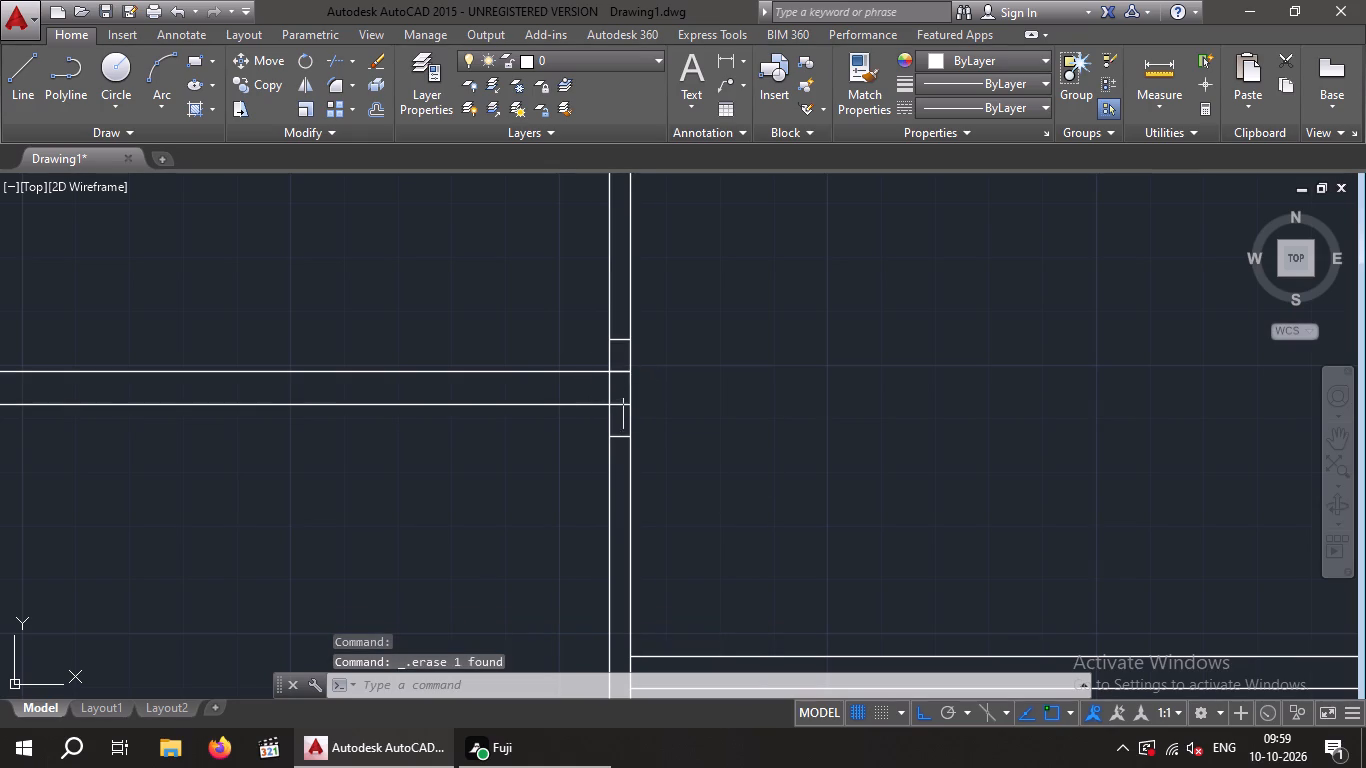
left_click(620, 372)
key("Delete")
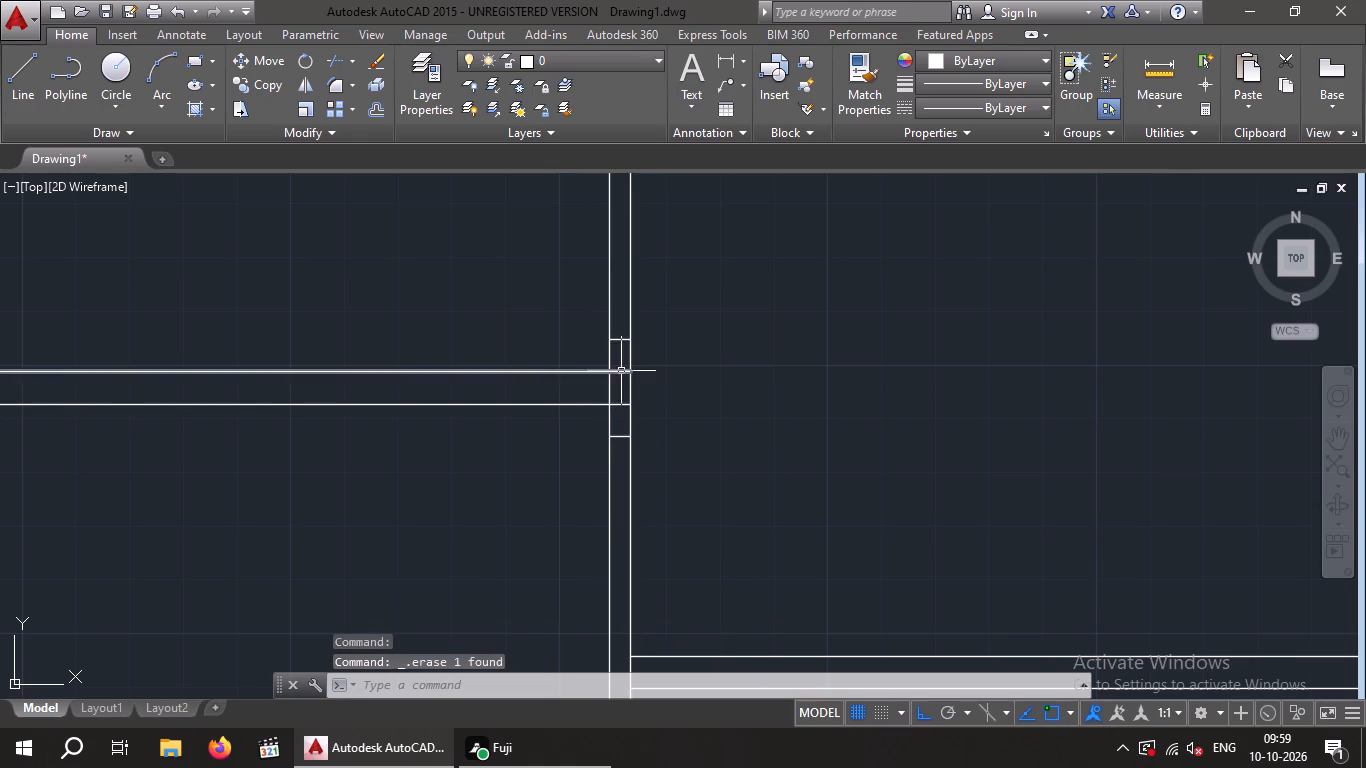
left_click(621, 371)
key("Escape")
key("Escape")
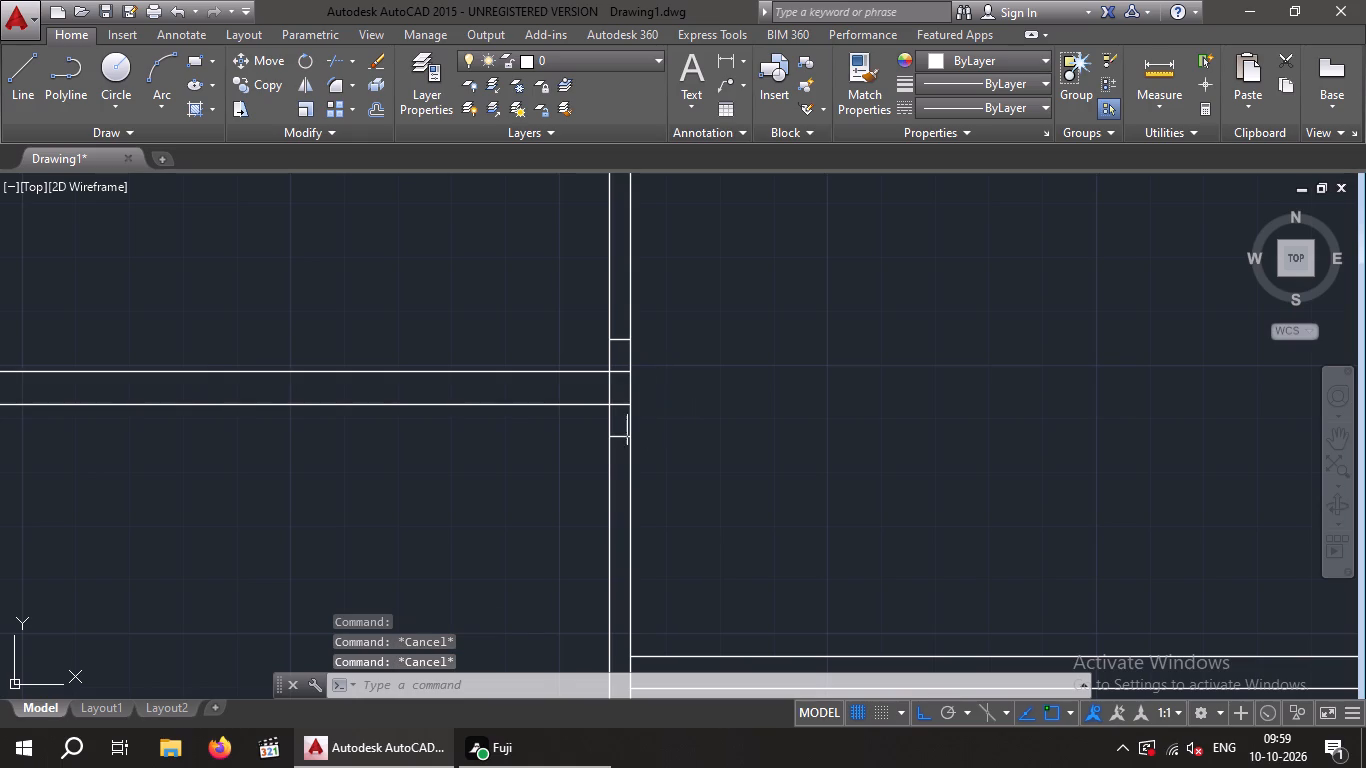
Trim the overlapping wall lines where the lower left-room partition meets the long vertical partition, leaving an open T-junction.
scroll(636, 412, "down", 2)
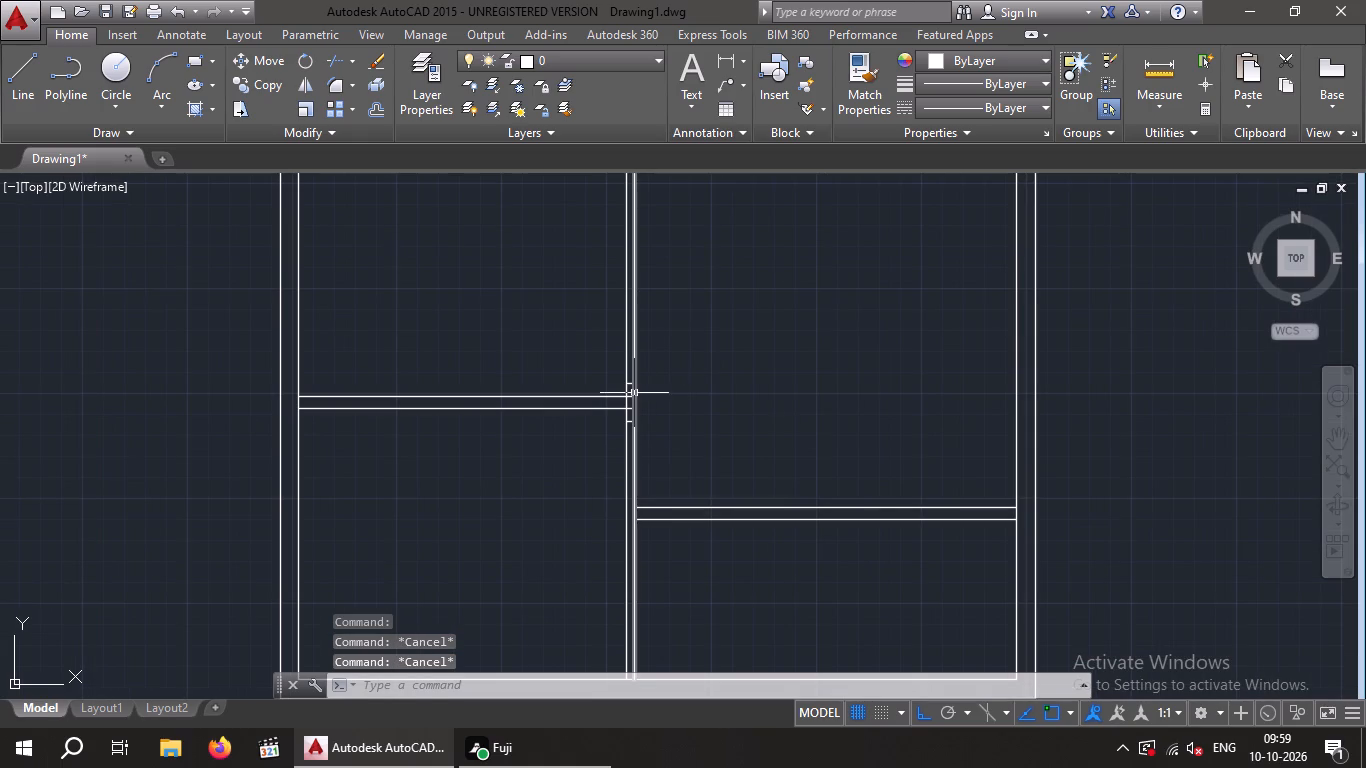
scroll(630, 398, "up", 2)
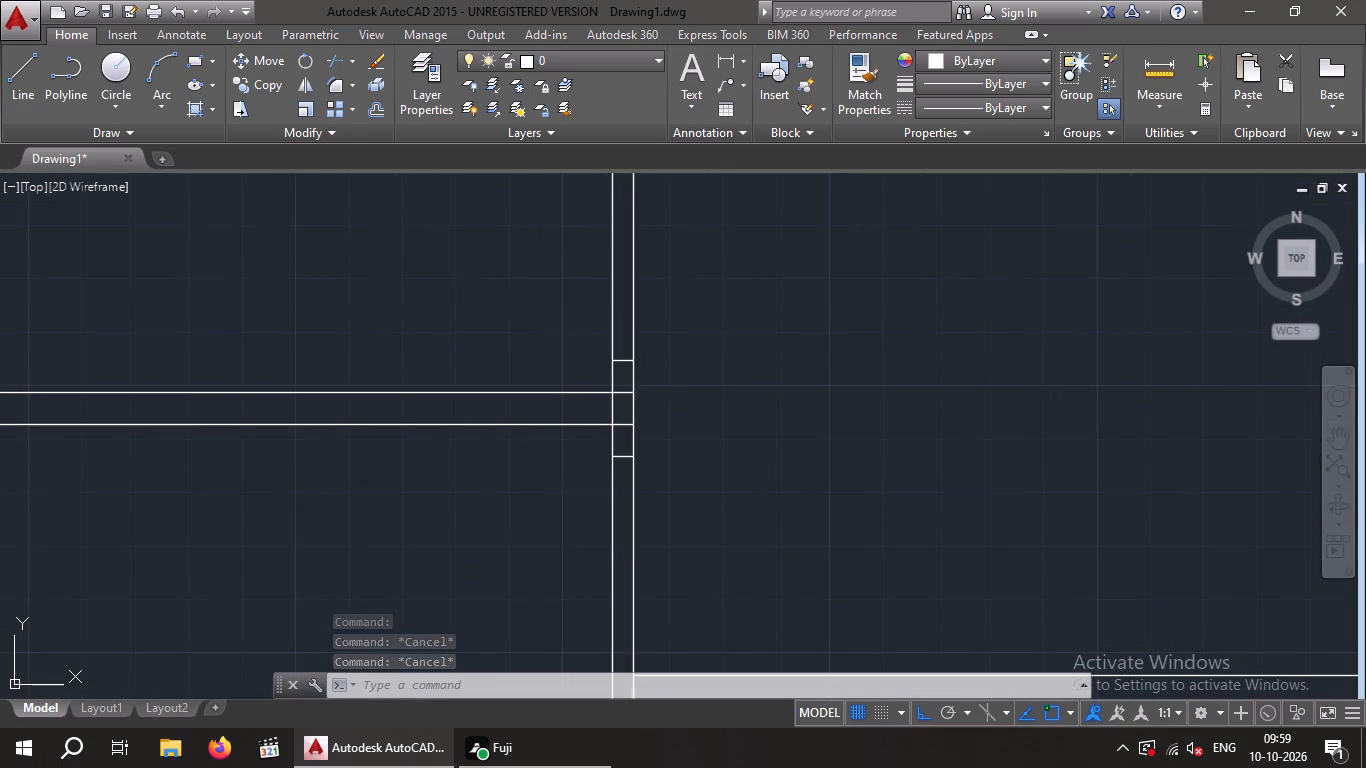
key("t")
key("r")
key("space")
key("space")
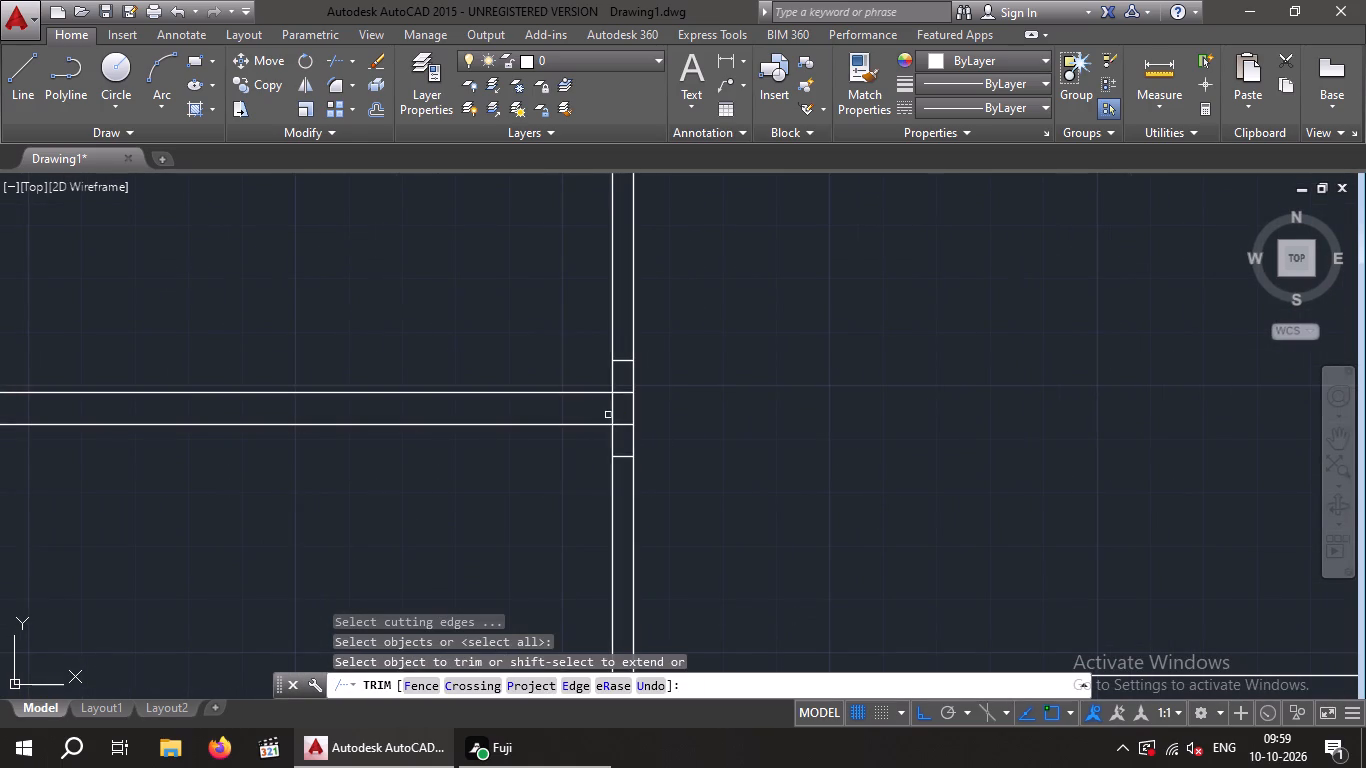
left_click(612, 411)
left_click(627, 423)
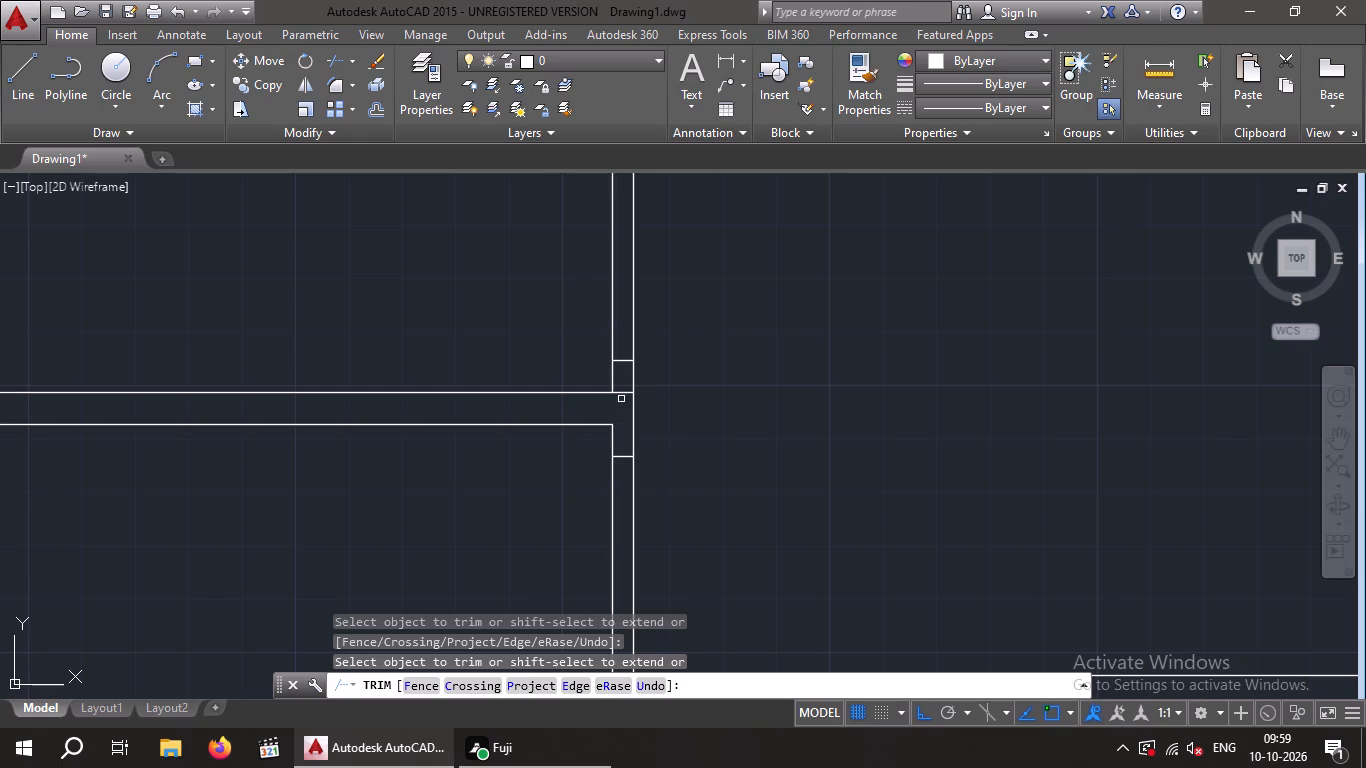
left_click(625, 394)
scroll(669, 392, "down", 1)
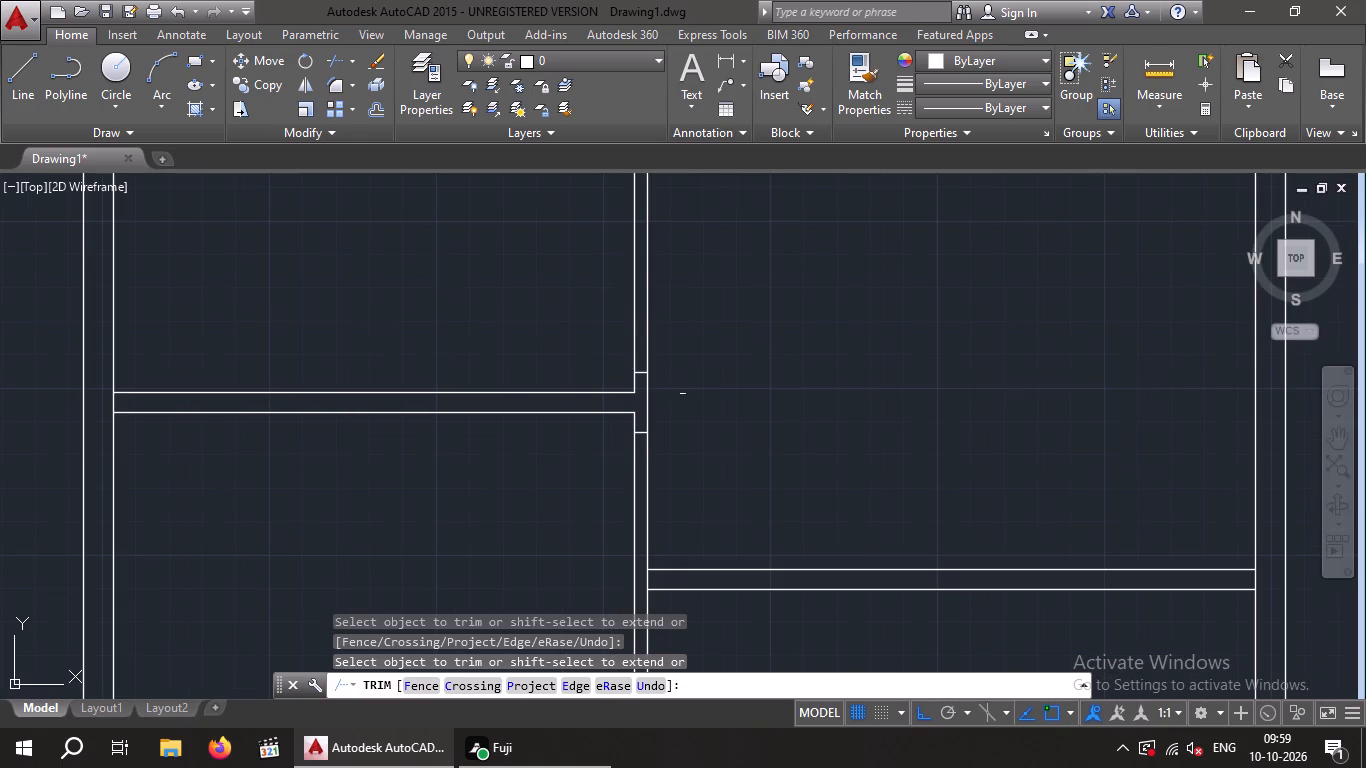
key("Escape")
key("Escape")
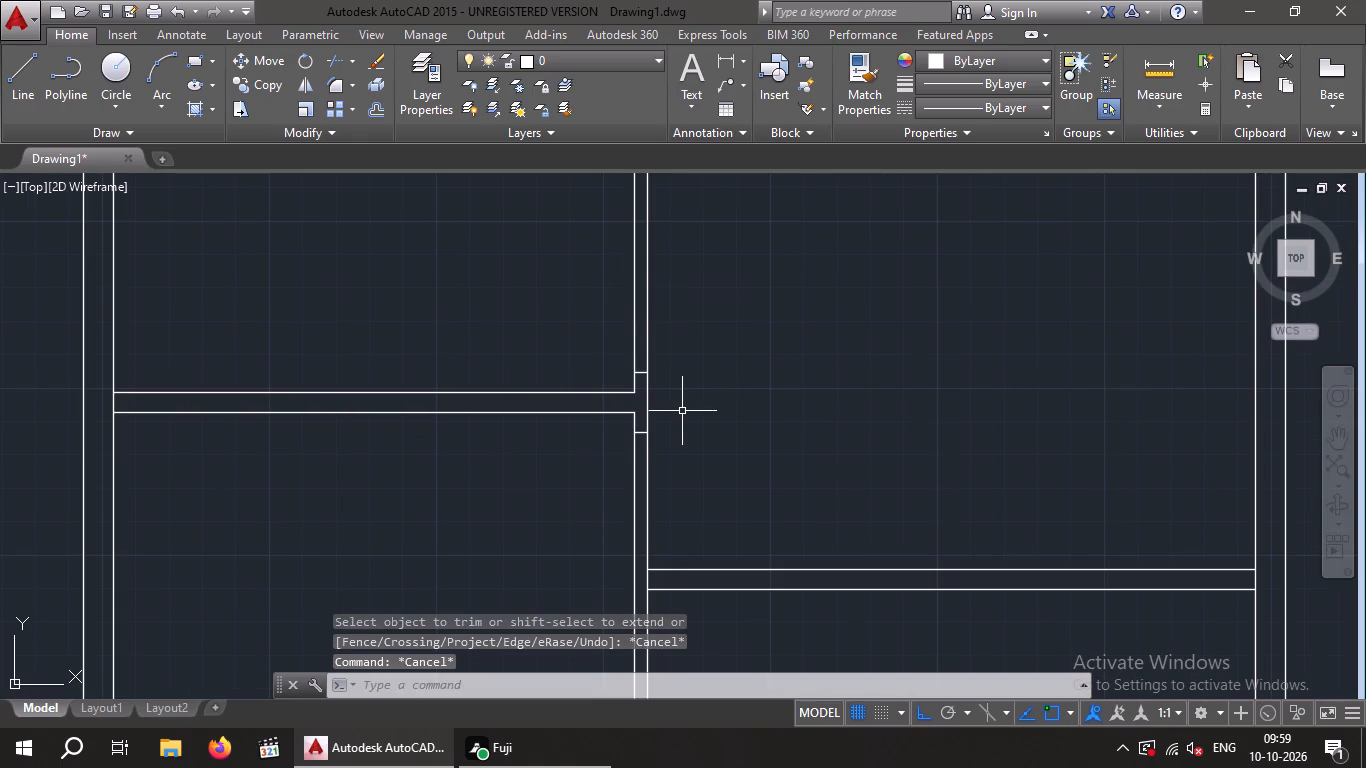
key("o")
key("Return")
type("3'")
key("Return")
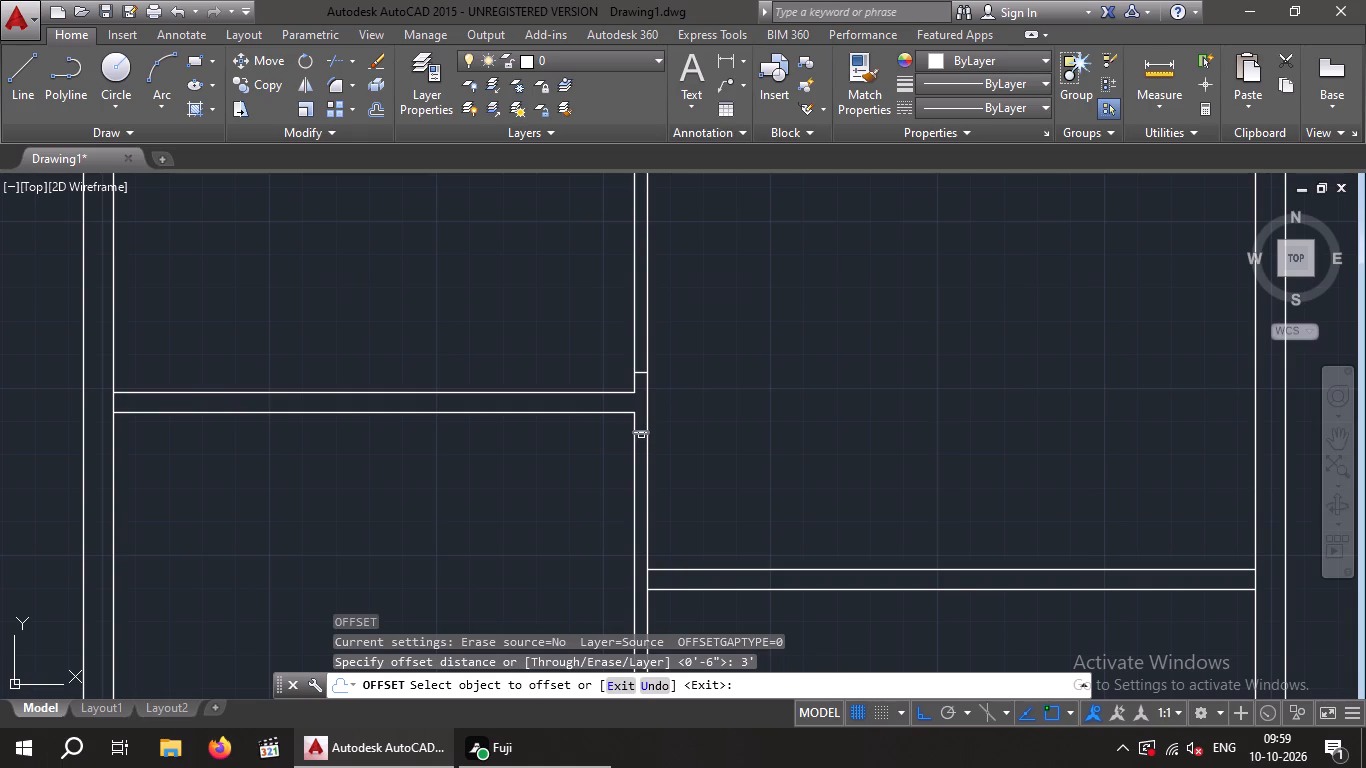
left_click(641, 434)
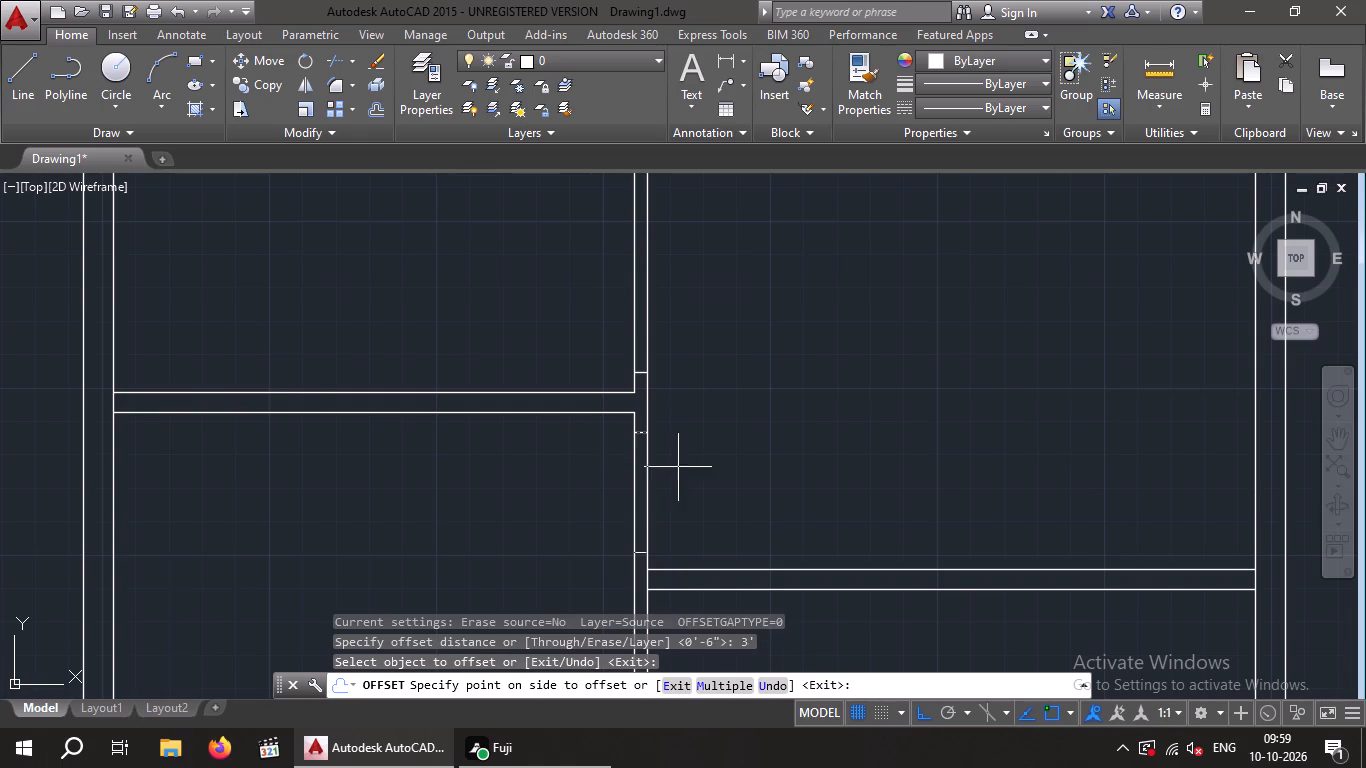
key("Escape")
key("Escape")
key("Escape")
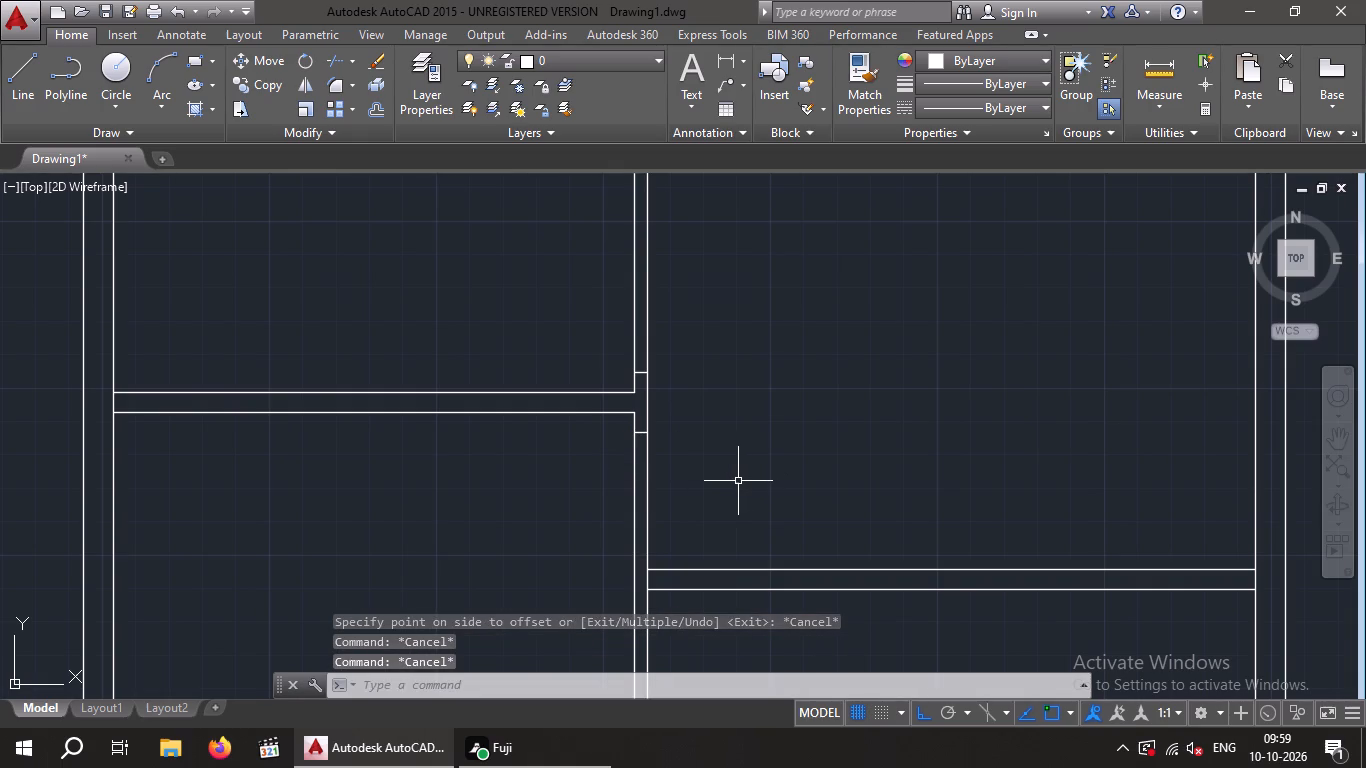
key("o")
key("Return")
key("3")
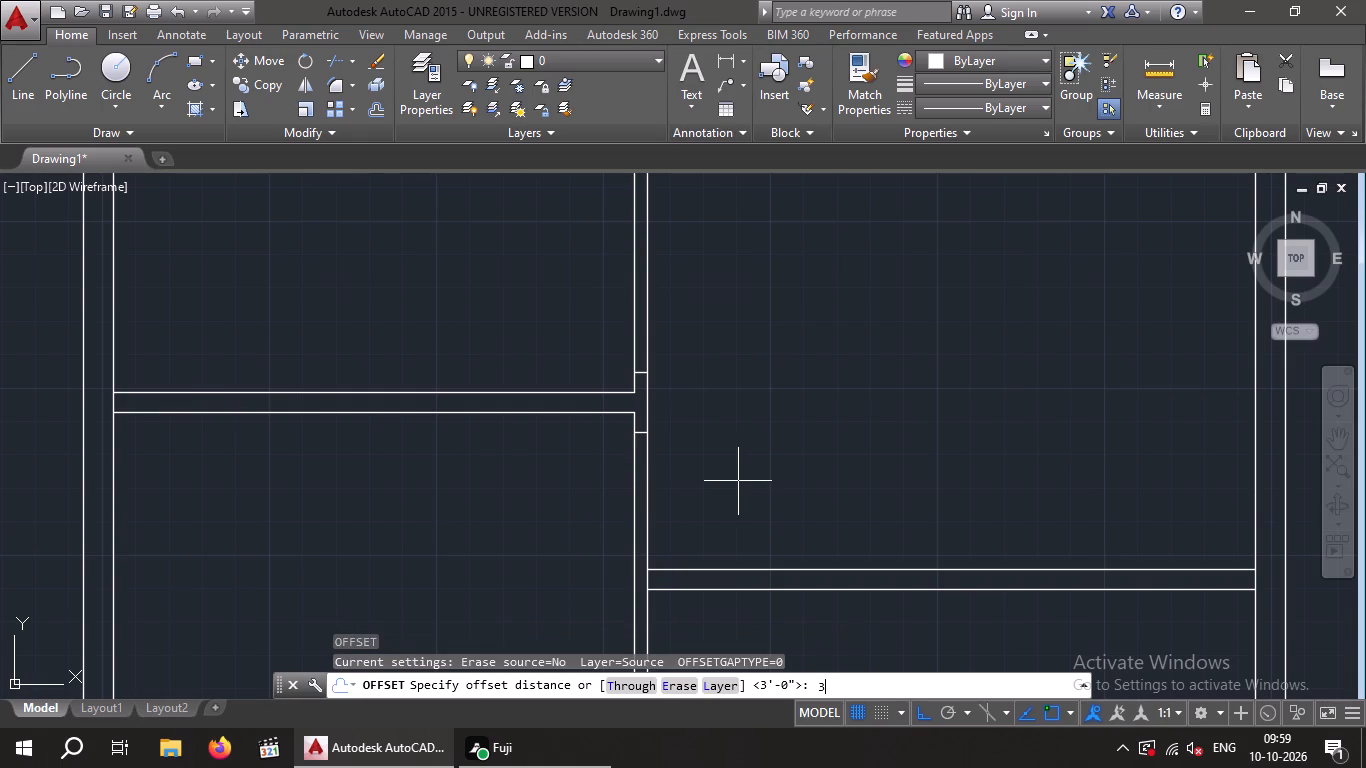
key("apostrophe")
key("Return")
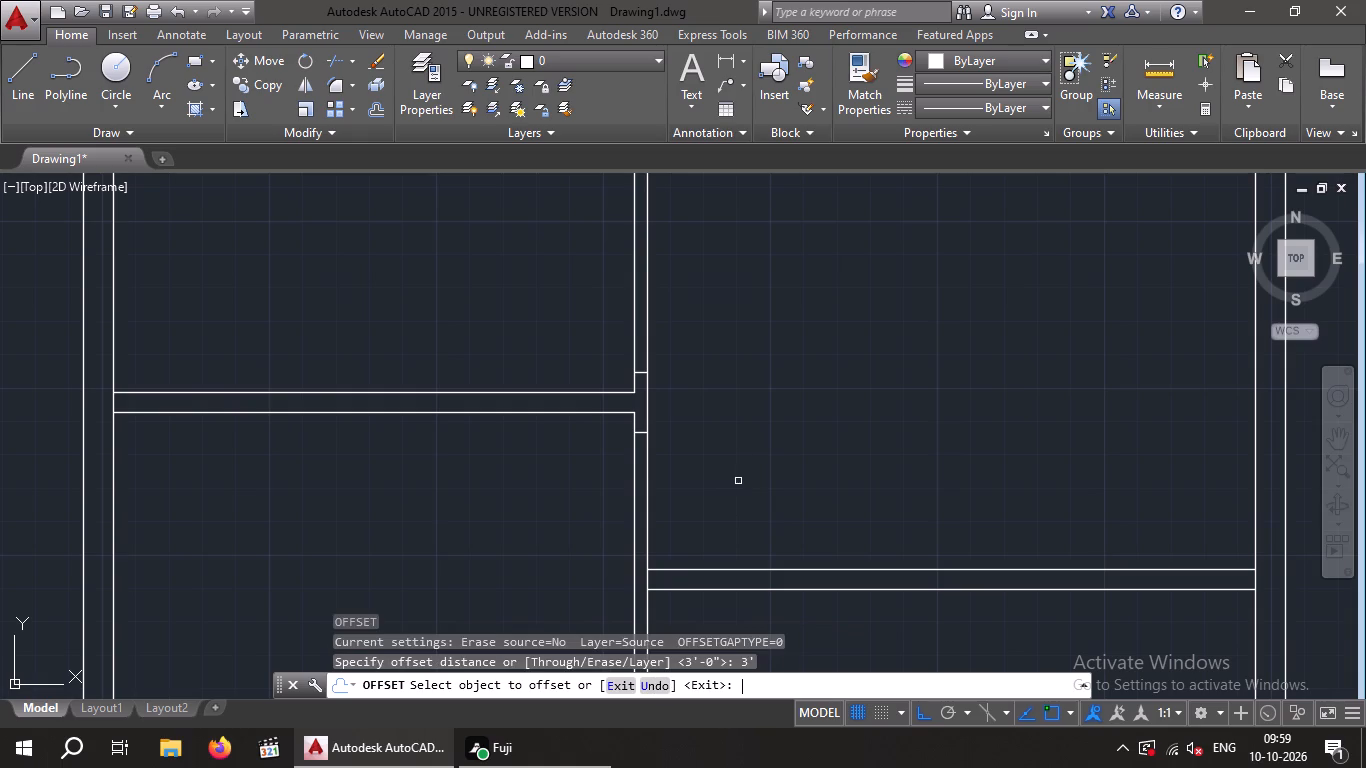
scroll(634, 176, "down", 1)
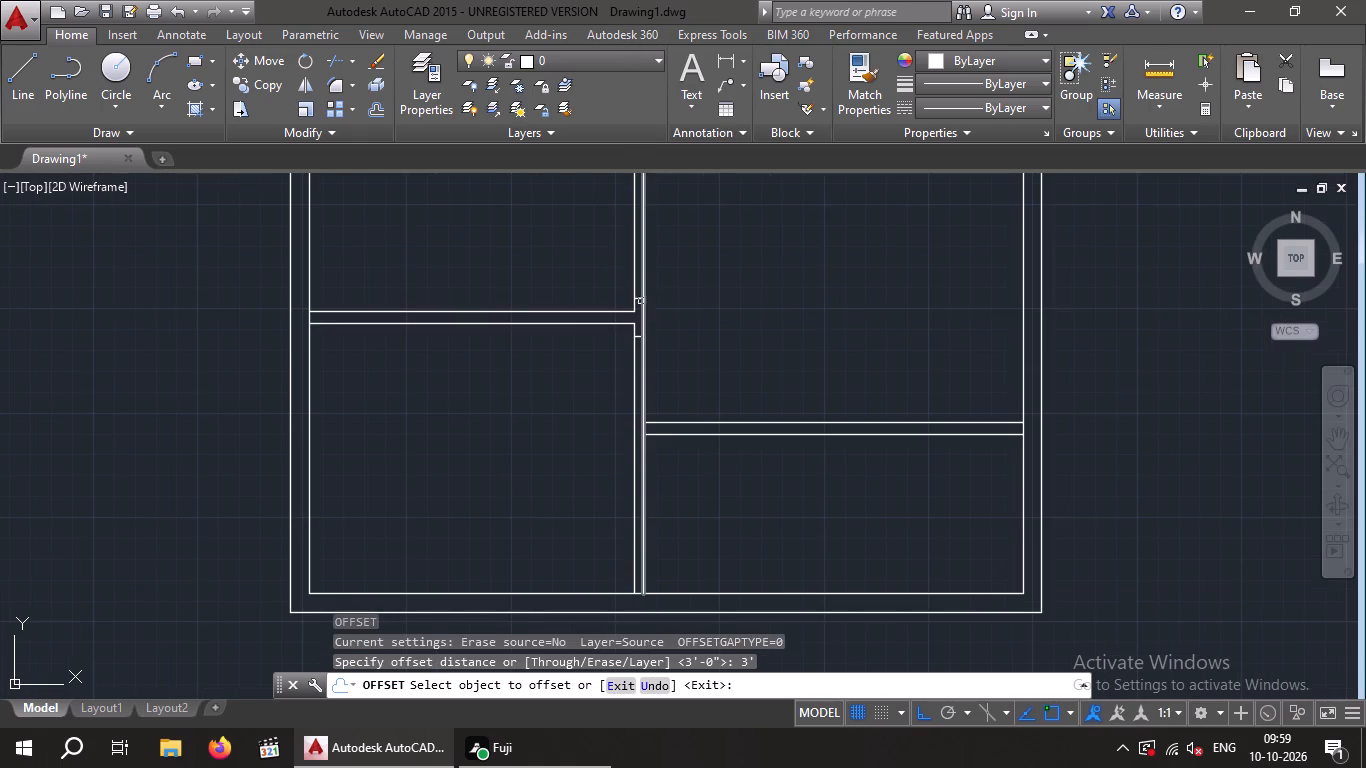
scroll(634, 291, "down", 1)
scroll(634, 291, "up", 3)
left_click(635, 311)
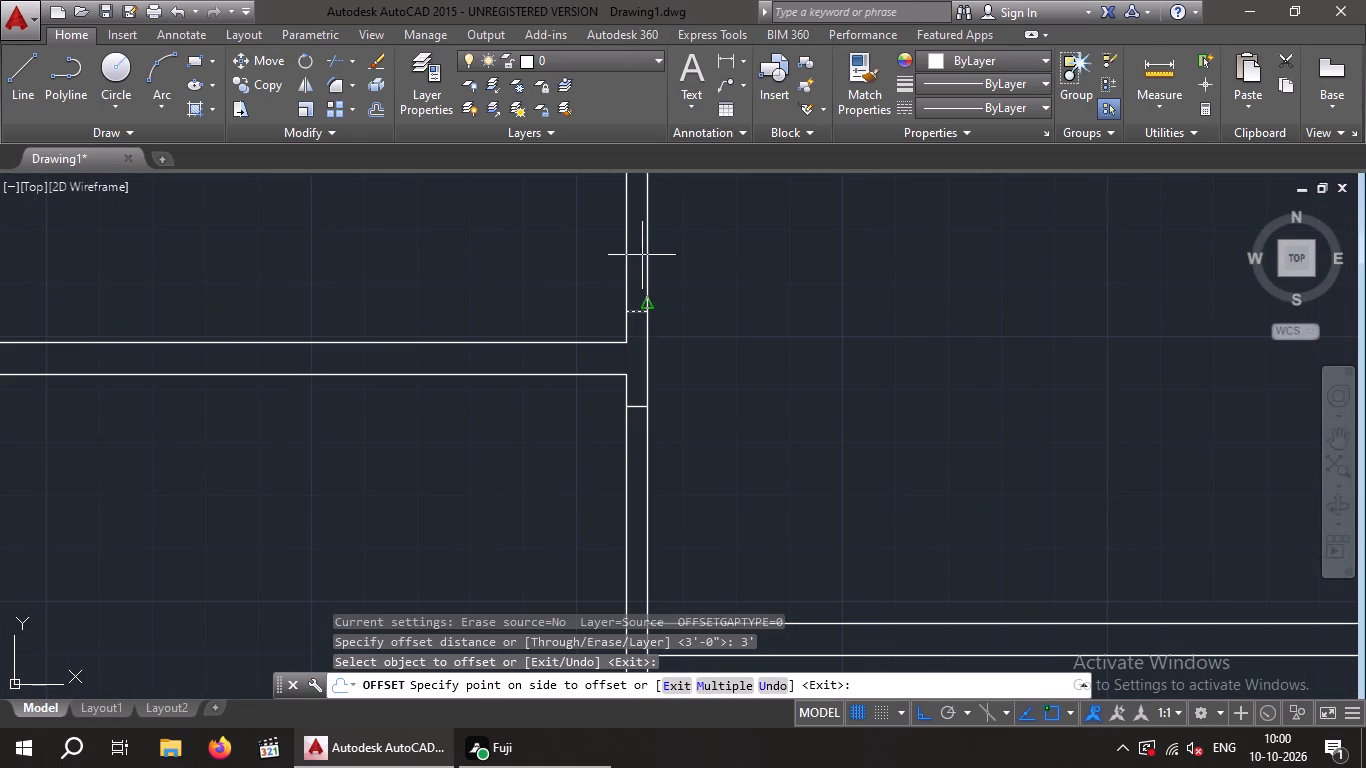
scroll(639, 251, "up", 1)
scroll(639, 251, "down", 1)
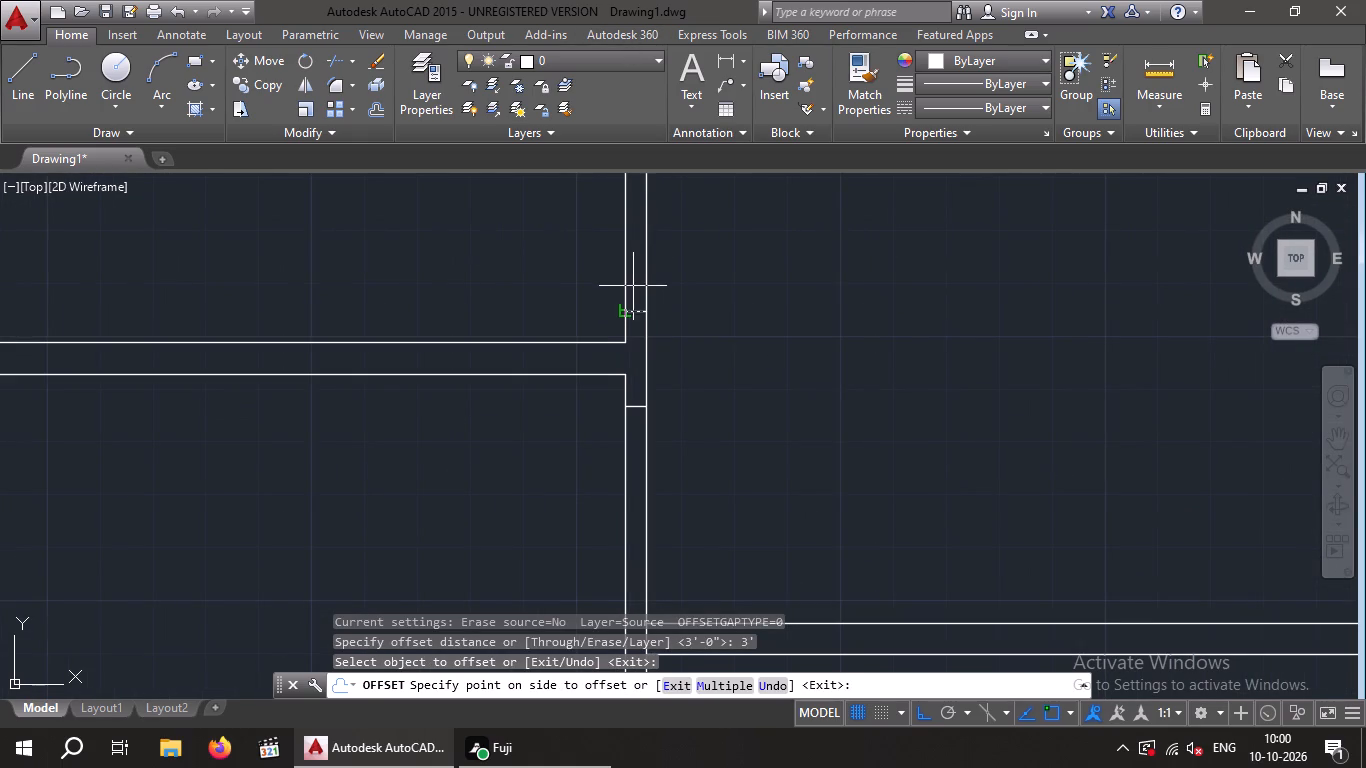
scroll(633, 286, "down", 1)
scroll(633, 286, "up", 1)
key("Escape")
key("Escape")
Offset the upper short cross line 3' upward inside the long vertical partition, above the lower left-room partition junction.
key("o")
key("Return")
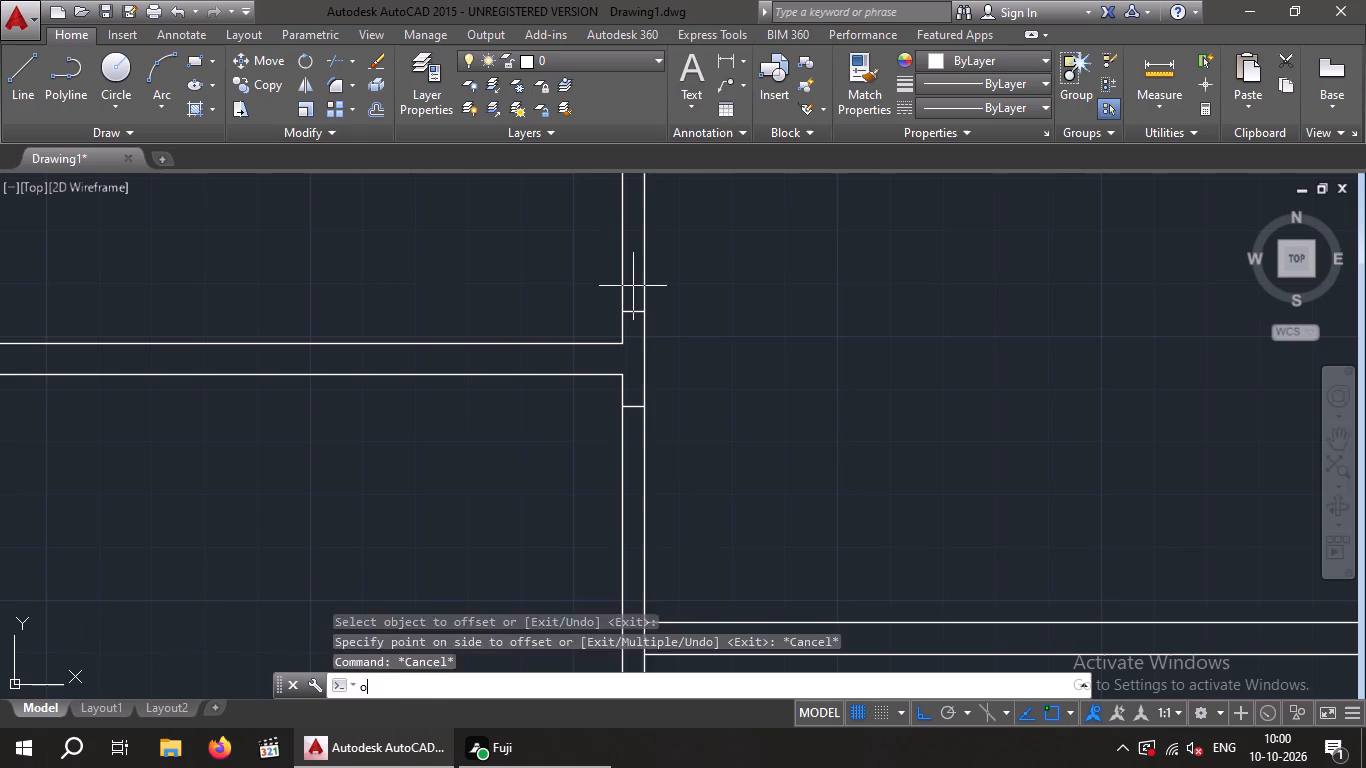
type("3'")
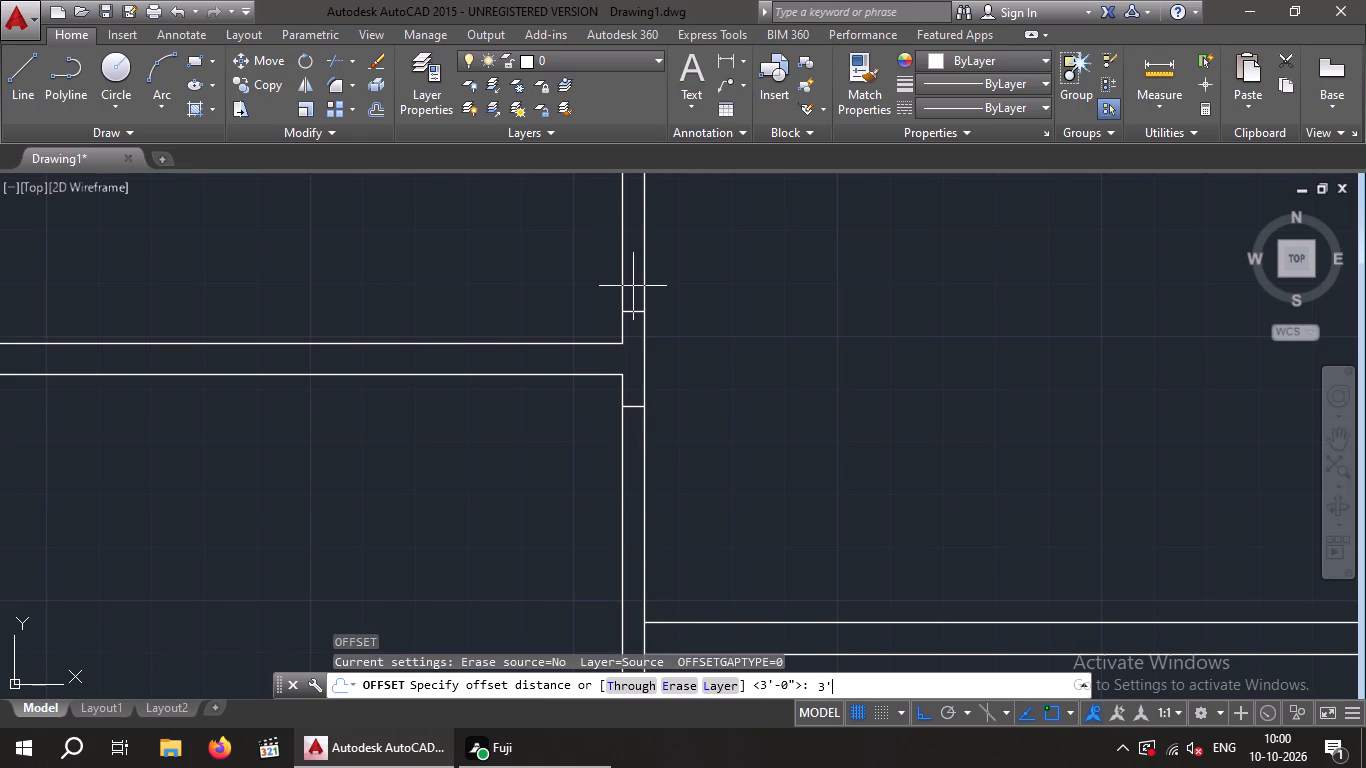
key("Return")
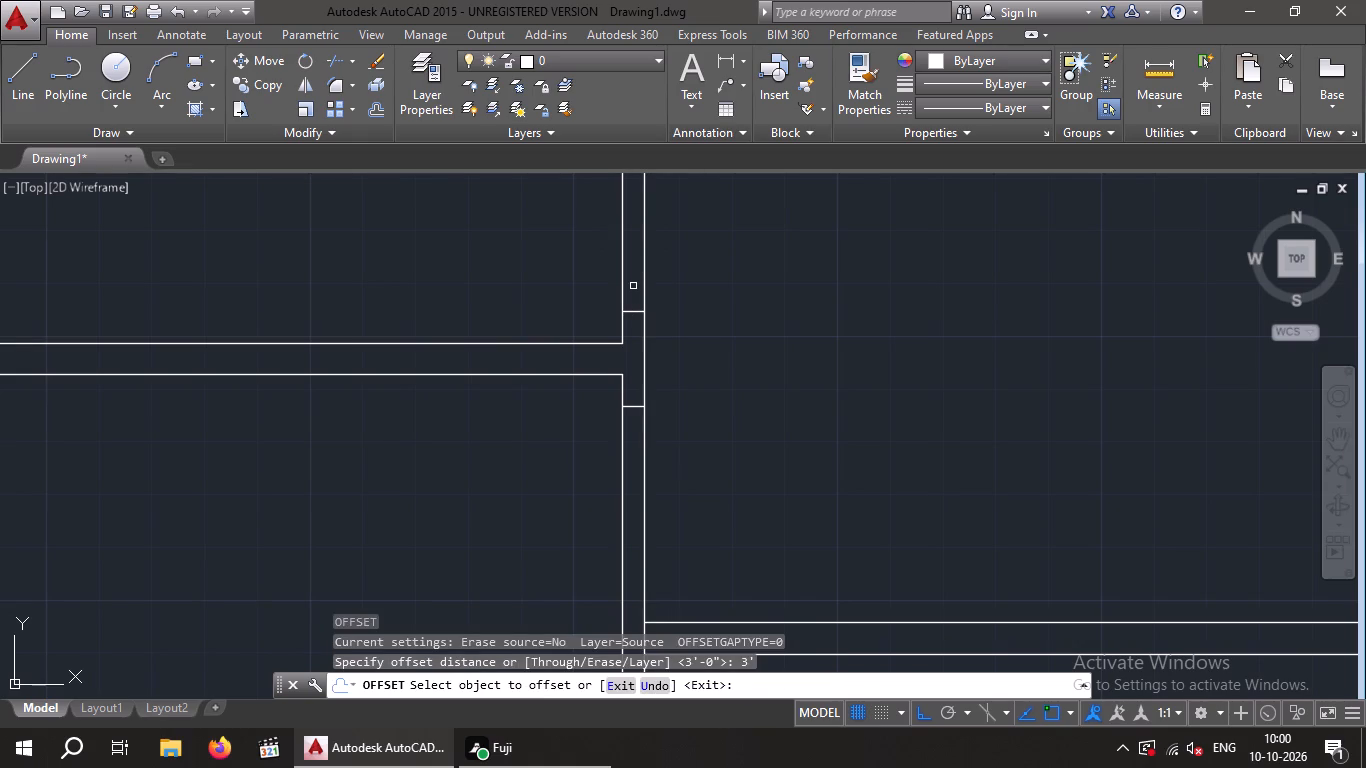
scroll(634, 311, "down", 2)
scroll(634, 312, "up", 3)
middle_click_drag(634, 313, 614, 490)
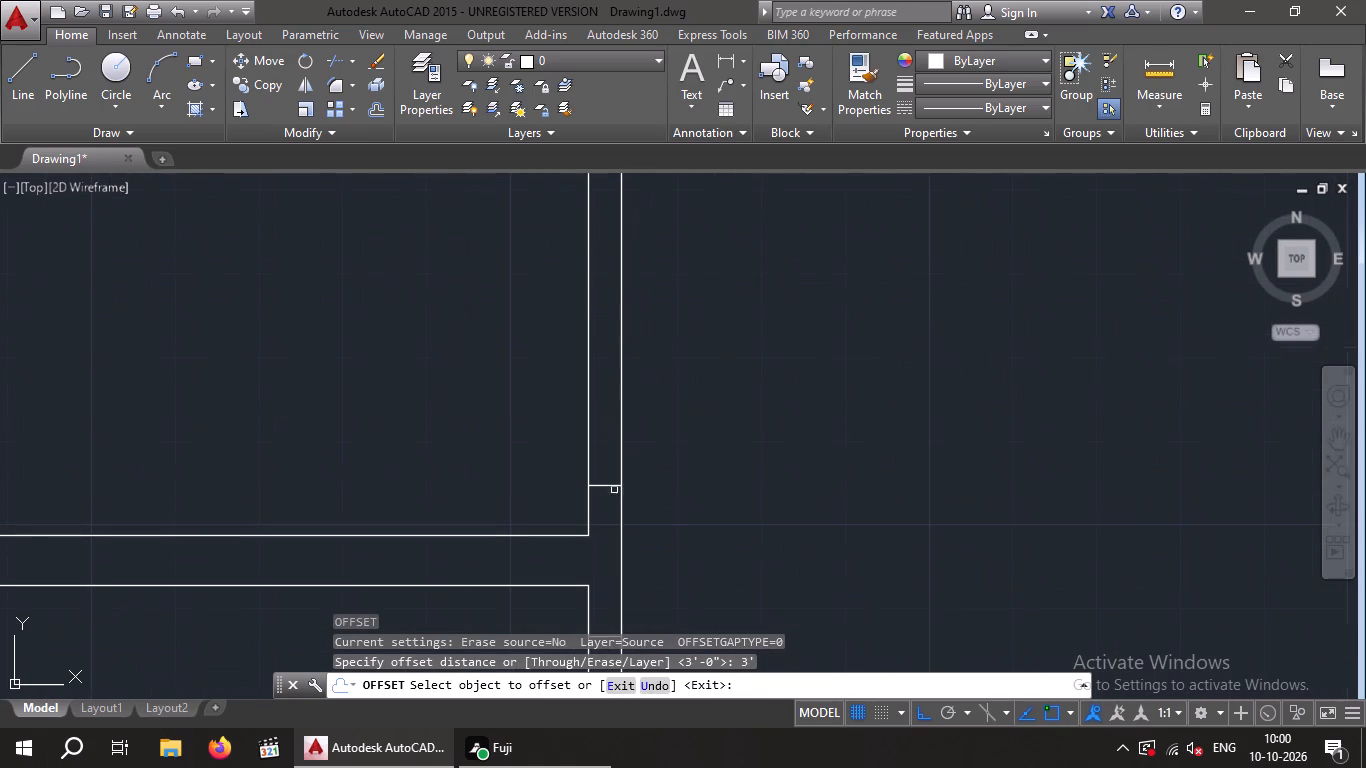
left_click(606, 485)
left_click(622, 426)
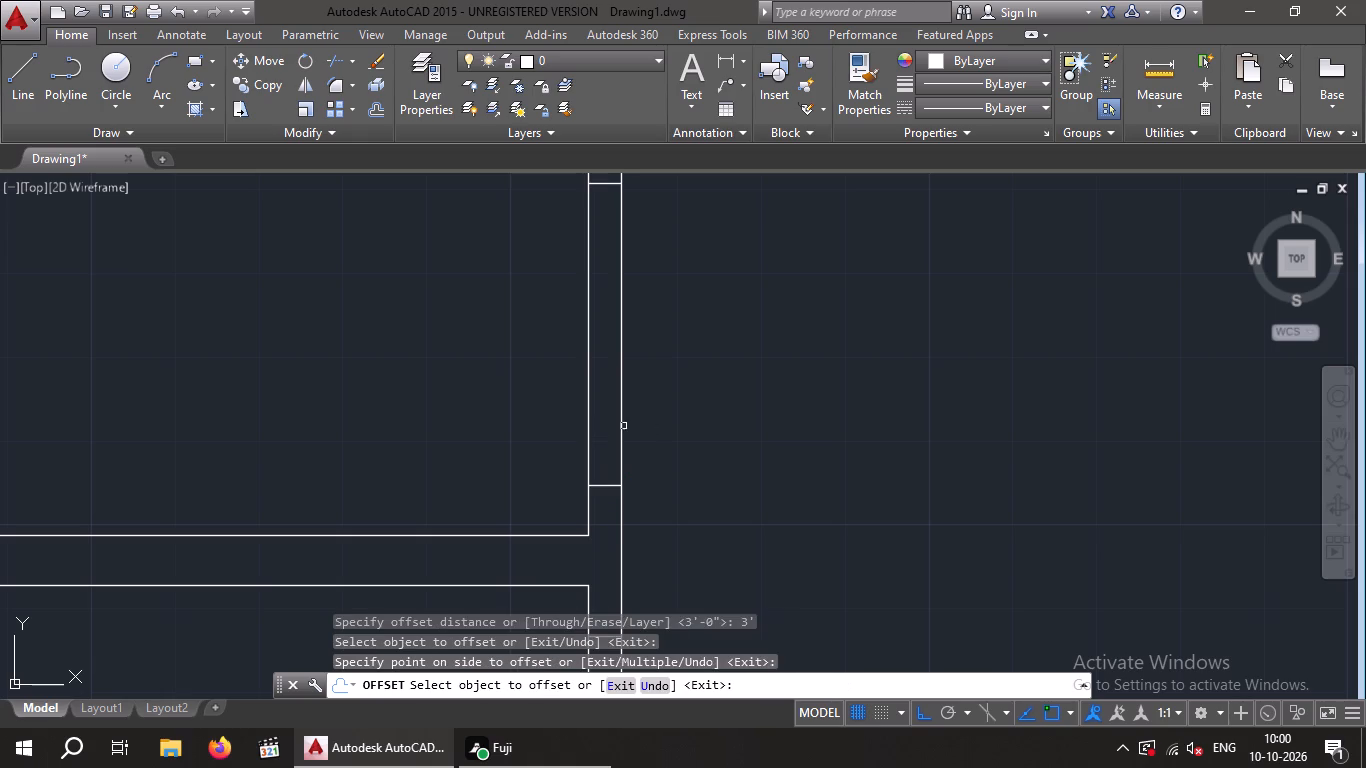
scroll(630, 452, "down", 4)
scroll(630, 486, "up", 2)
scroll(630, 486, "down", 1)
scroll(630, 486, "up", 2)
right_click(622, 486)
middle_click_drag(621, 486, 634, 457)
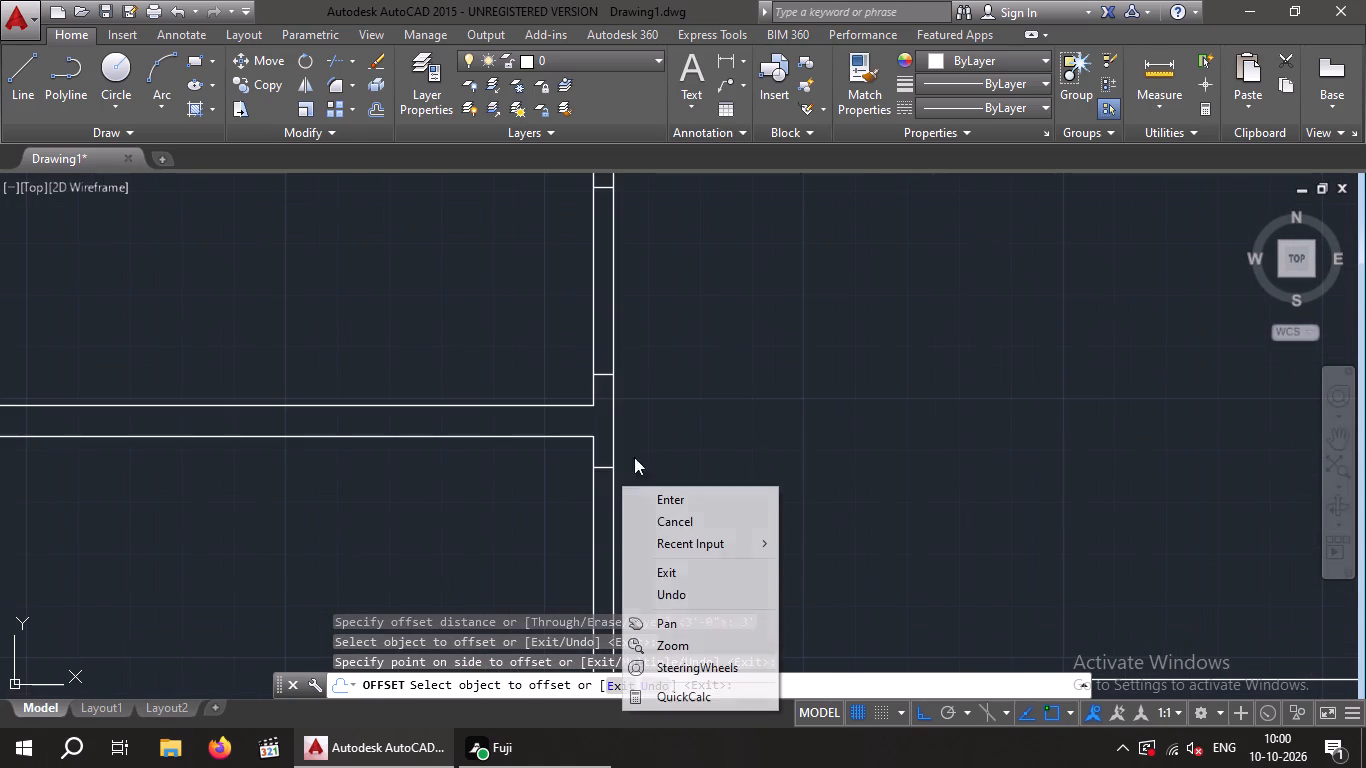
middle_click_drag(634, 457, 662, 345)
right_click_drag(633, 395, 633, 418)
middle_click_drag(636, 430, 651, 251)
right_click_drag(635, 415, 640, 390)
right_click_drag(643, 379, 651, 251)
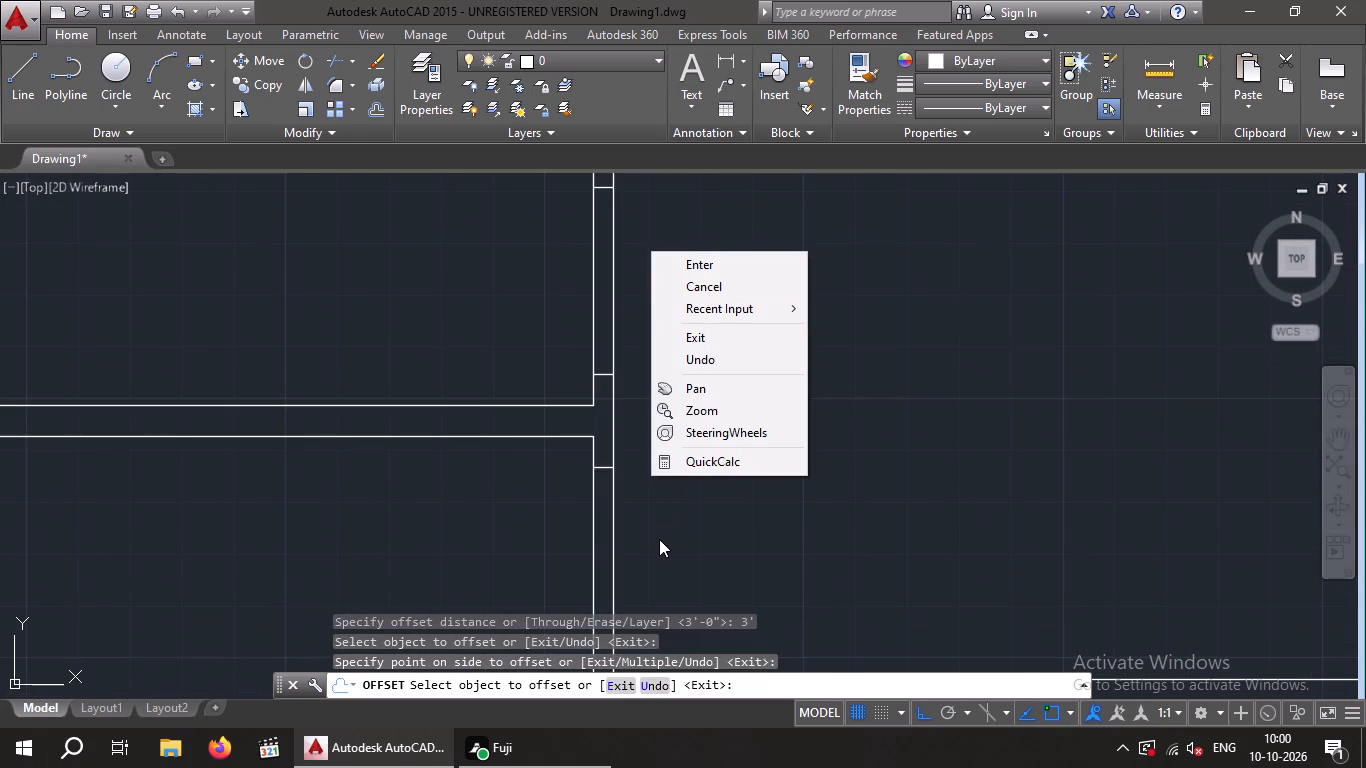
middle_click_drag(657, 539, 664, 378)
key("Escape")
key("Escape")
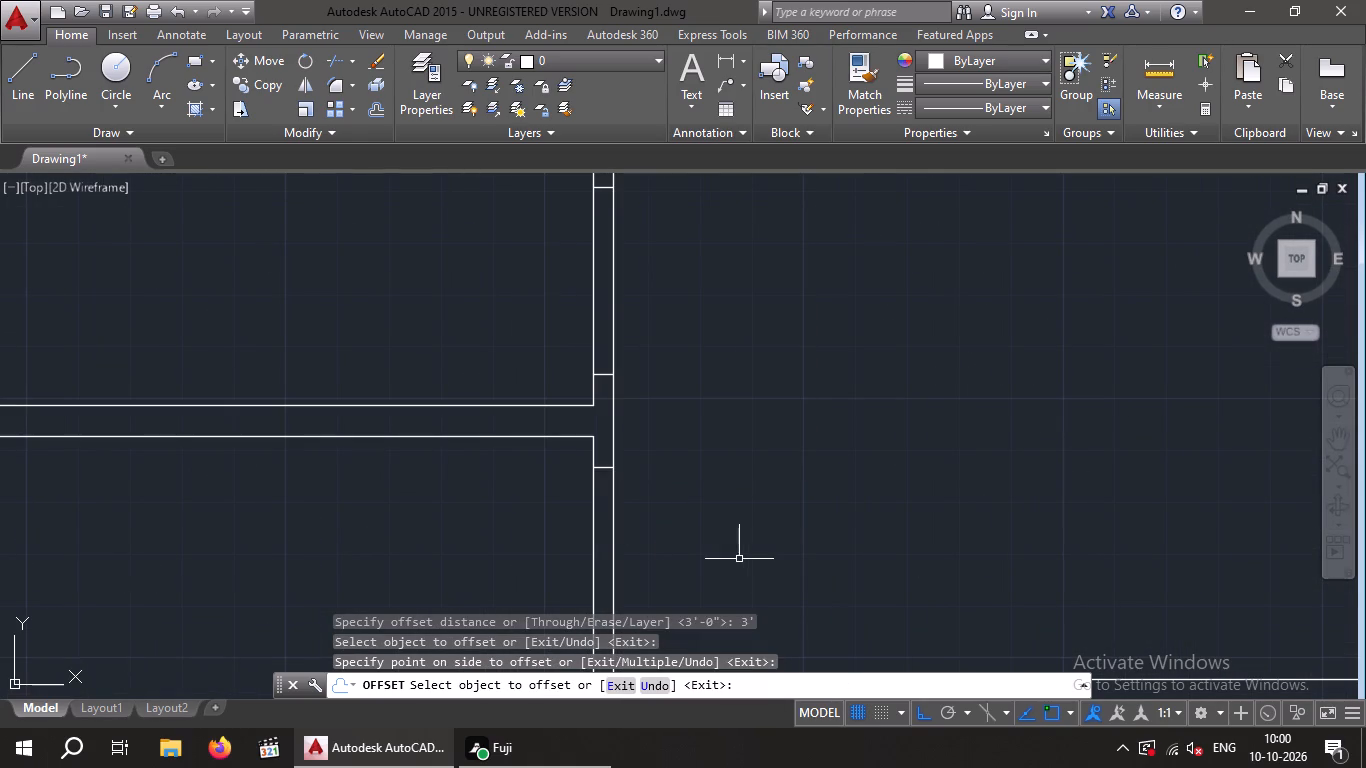
key("Escape")
key("Escape")
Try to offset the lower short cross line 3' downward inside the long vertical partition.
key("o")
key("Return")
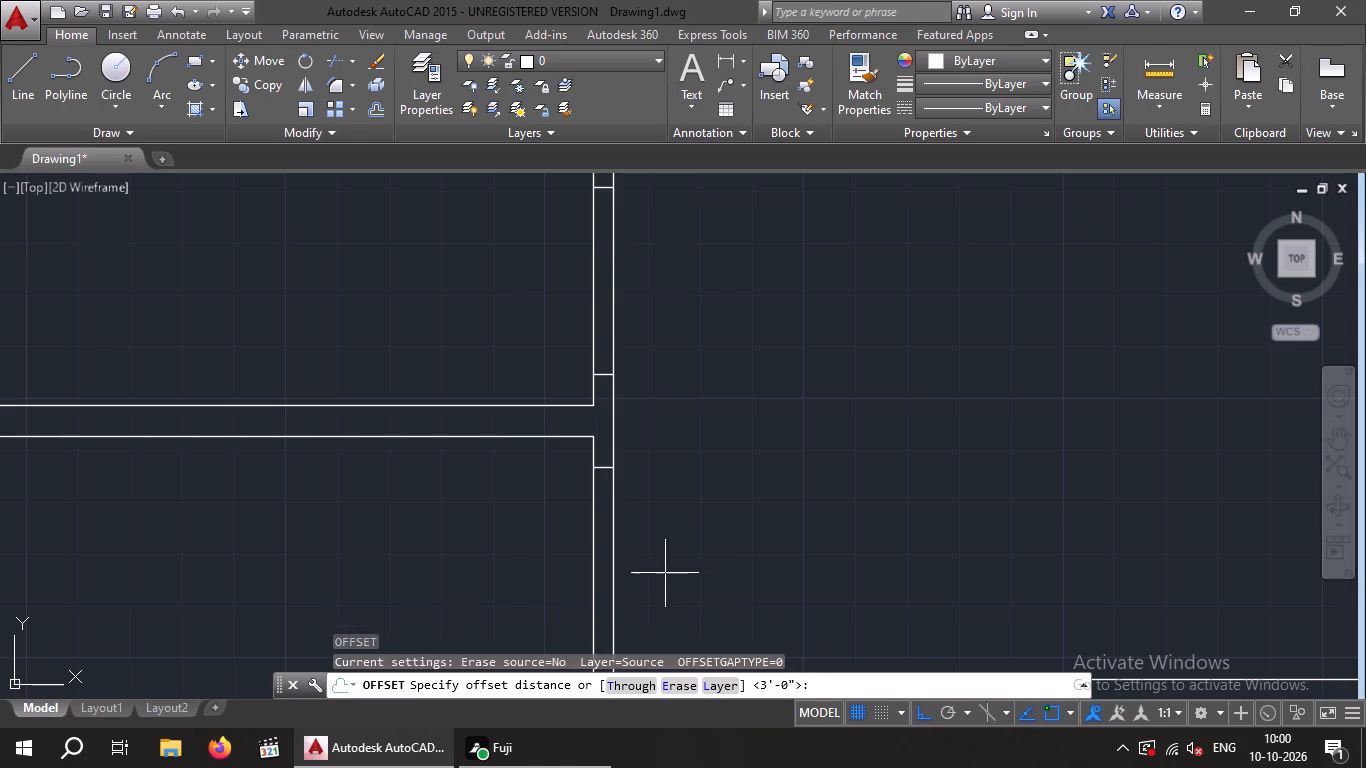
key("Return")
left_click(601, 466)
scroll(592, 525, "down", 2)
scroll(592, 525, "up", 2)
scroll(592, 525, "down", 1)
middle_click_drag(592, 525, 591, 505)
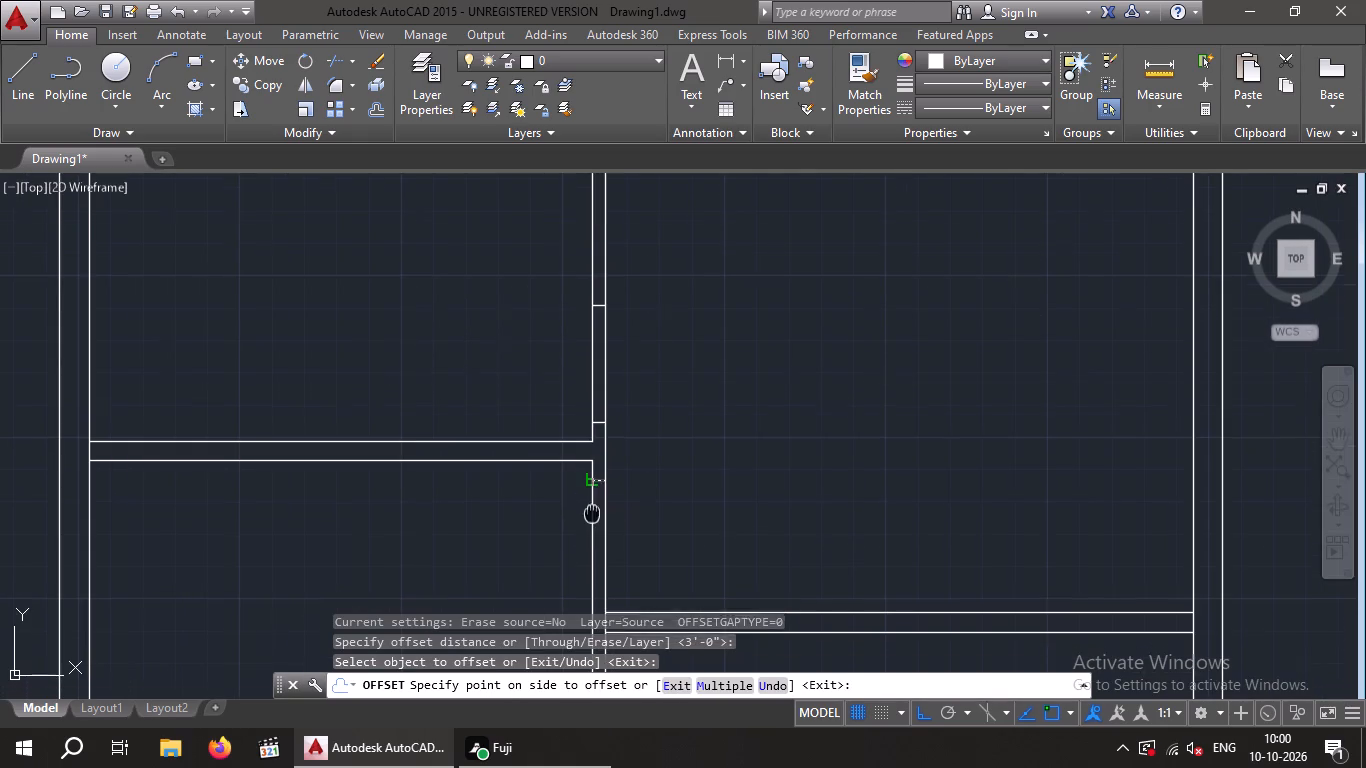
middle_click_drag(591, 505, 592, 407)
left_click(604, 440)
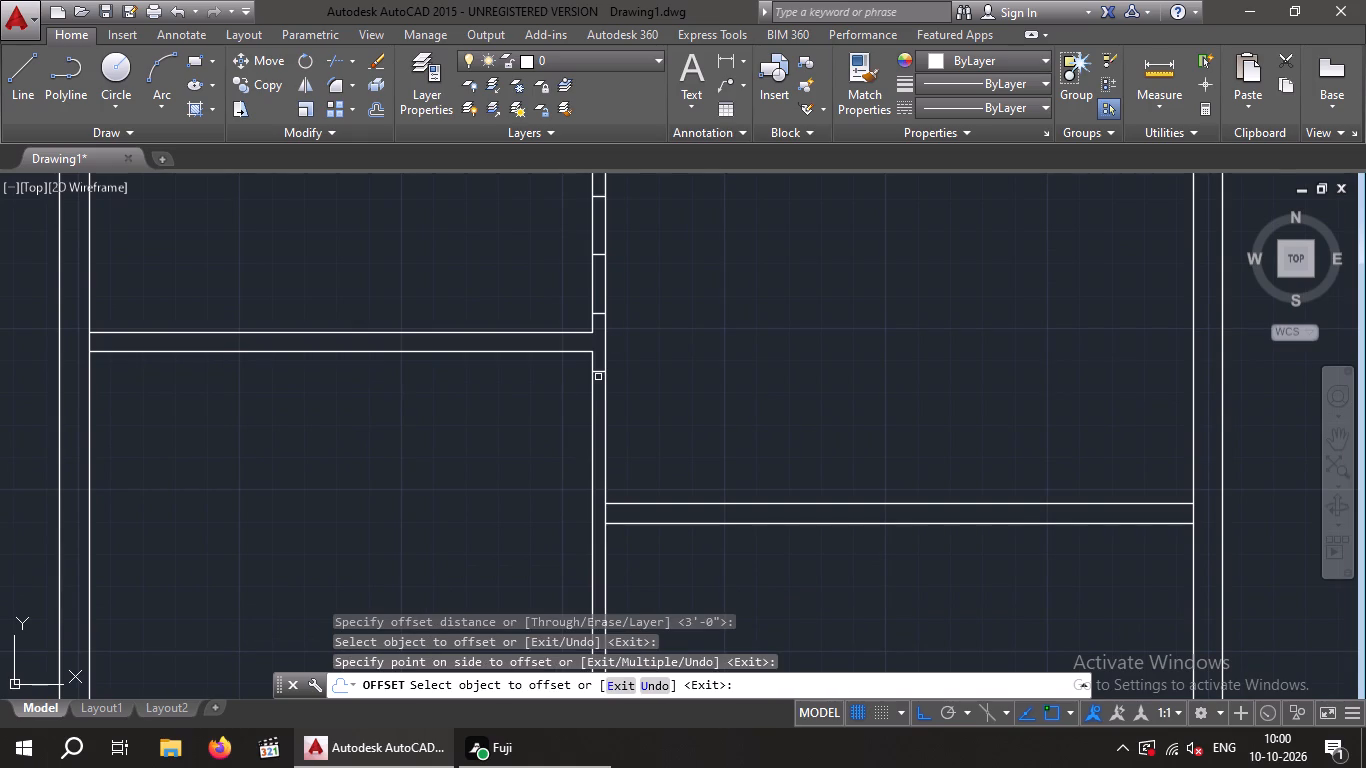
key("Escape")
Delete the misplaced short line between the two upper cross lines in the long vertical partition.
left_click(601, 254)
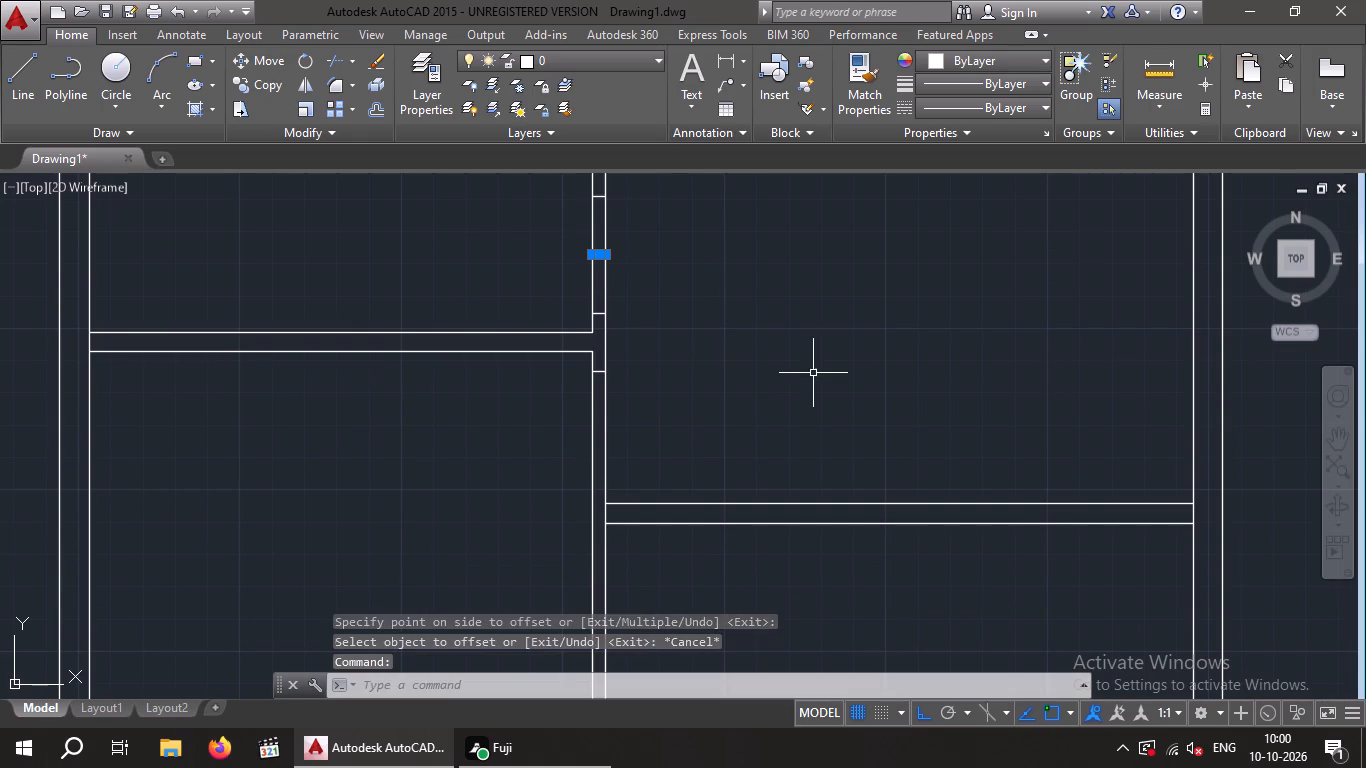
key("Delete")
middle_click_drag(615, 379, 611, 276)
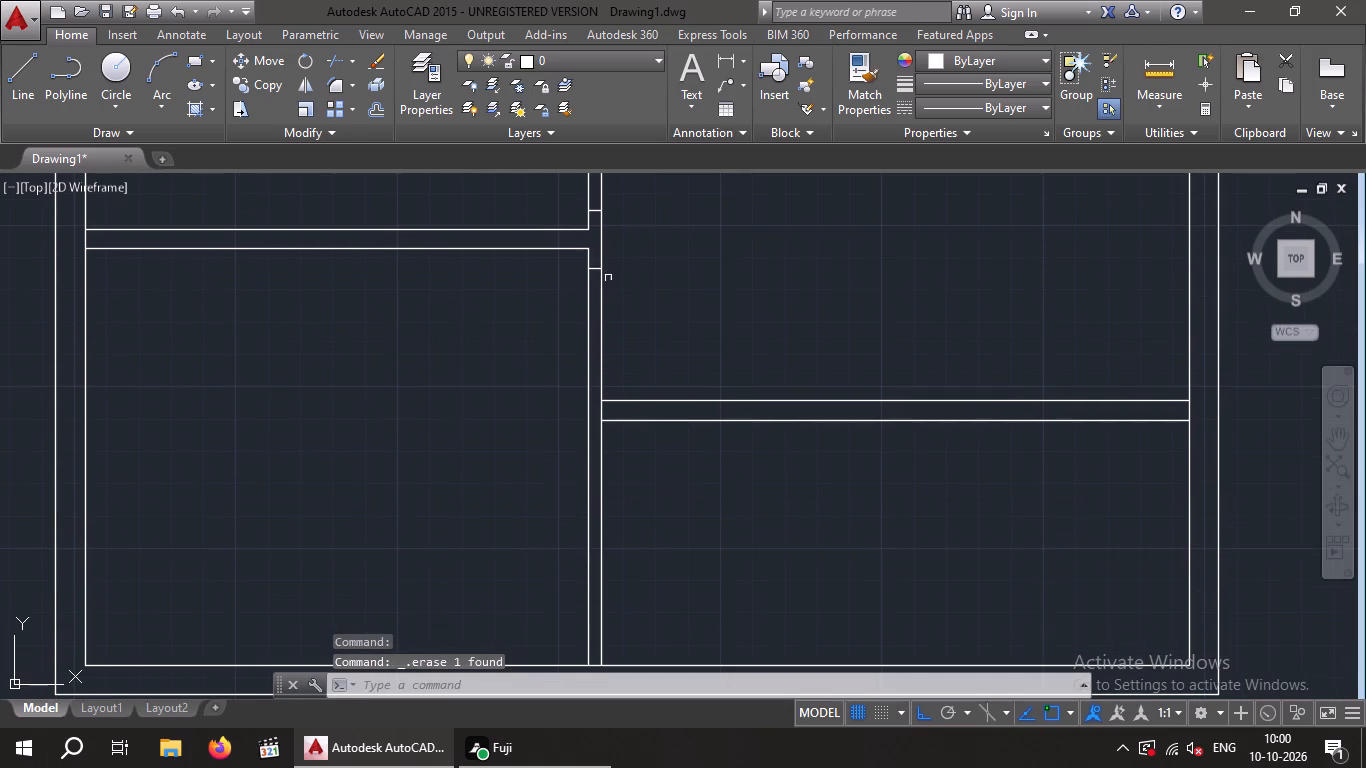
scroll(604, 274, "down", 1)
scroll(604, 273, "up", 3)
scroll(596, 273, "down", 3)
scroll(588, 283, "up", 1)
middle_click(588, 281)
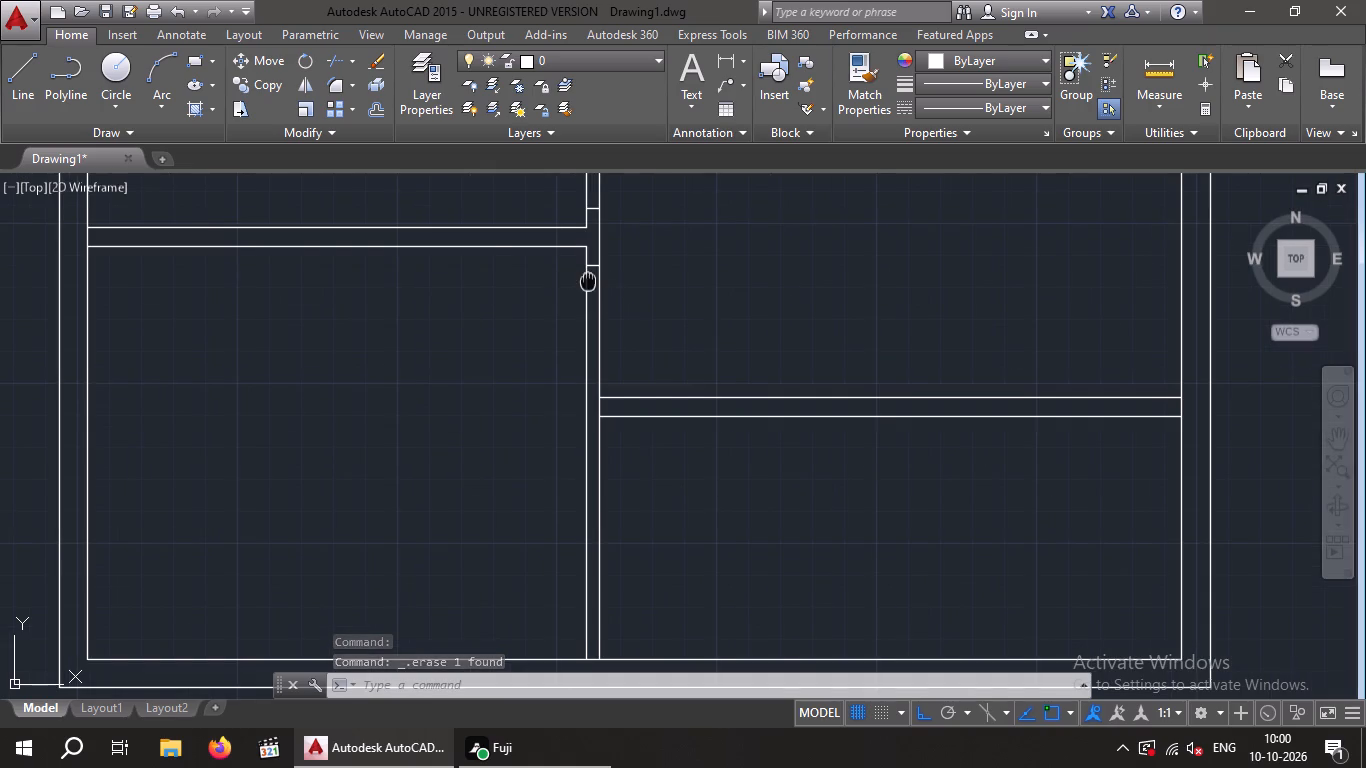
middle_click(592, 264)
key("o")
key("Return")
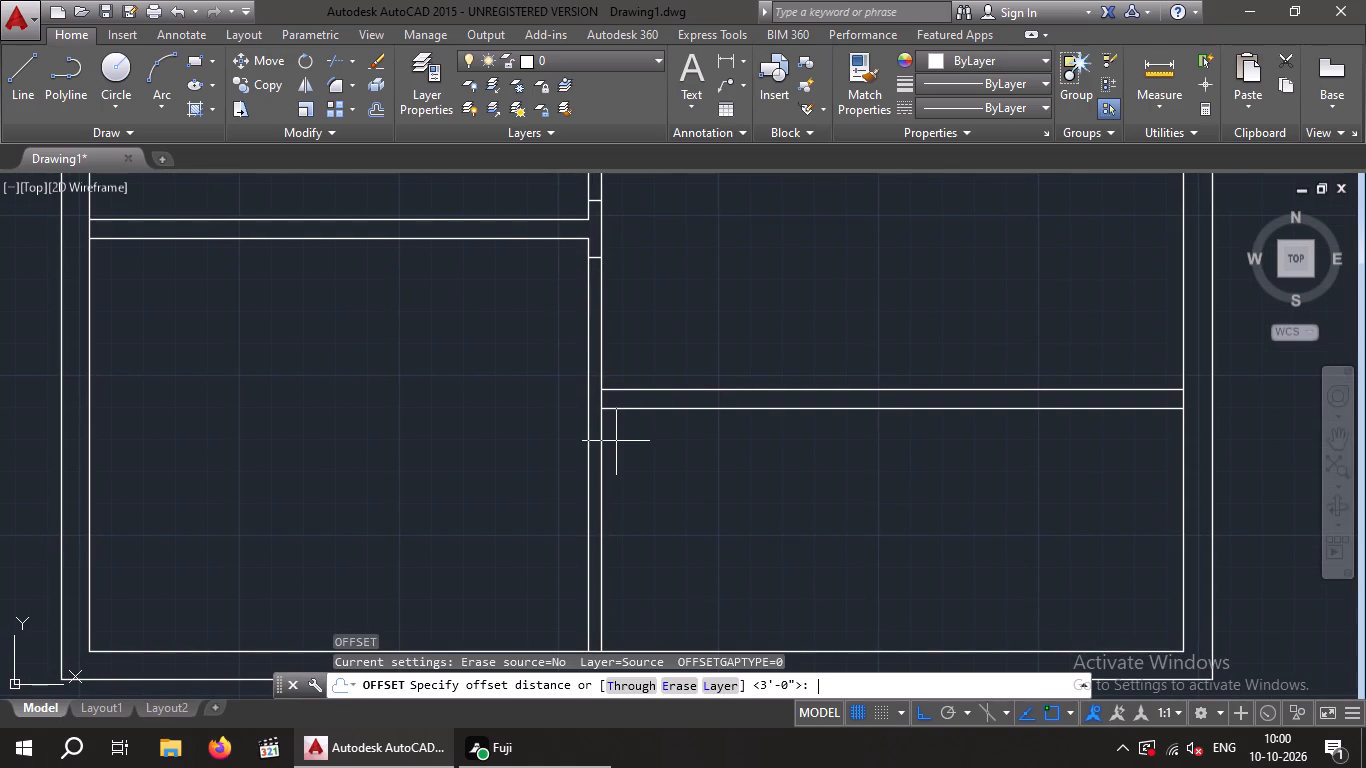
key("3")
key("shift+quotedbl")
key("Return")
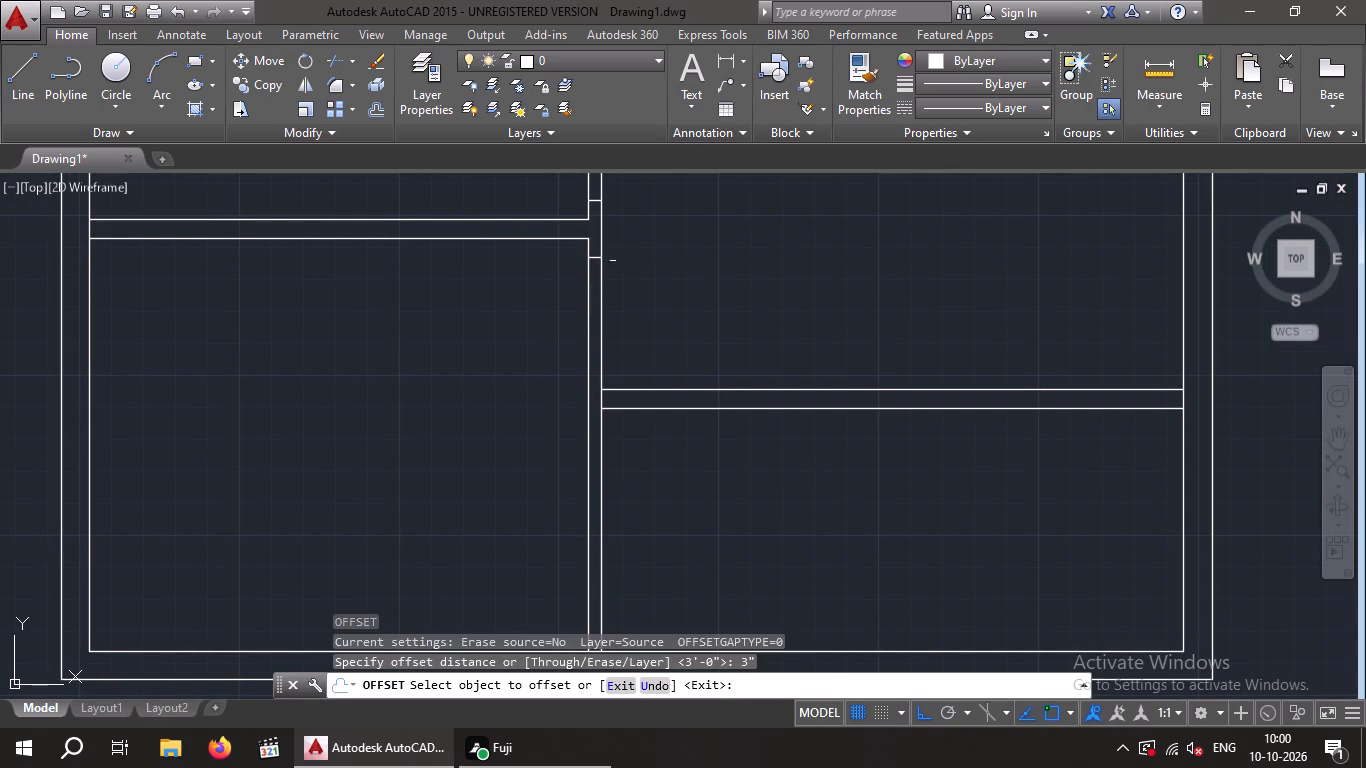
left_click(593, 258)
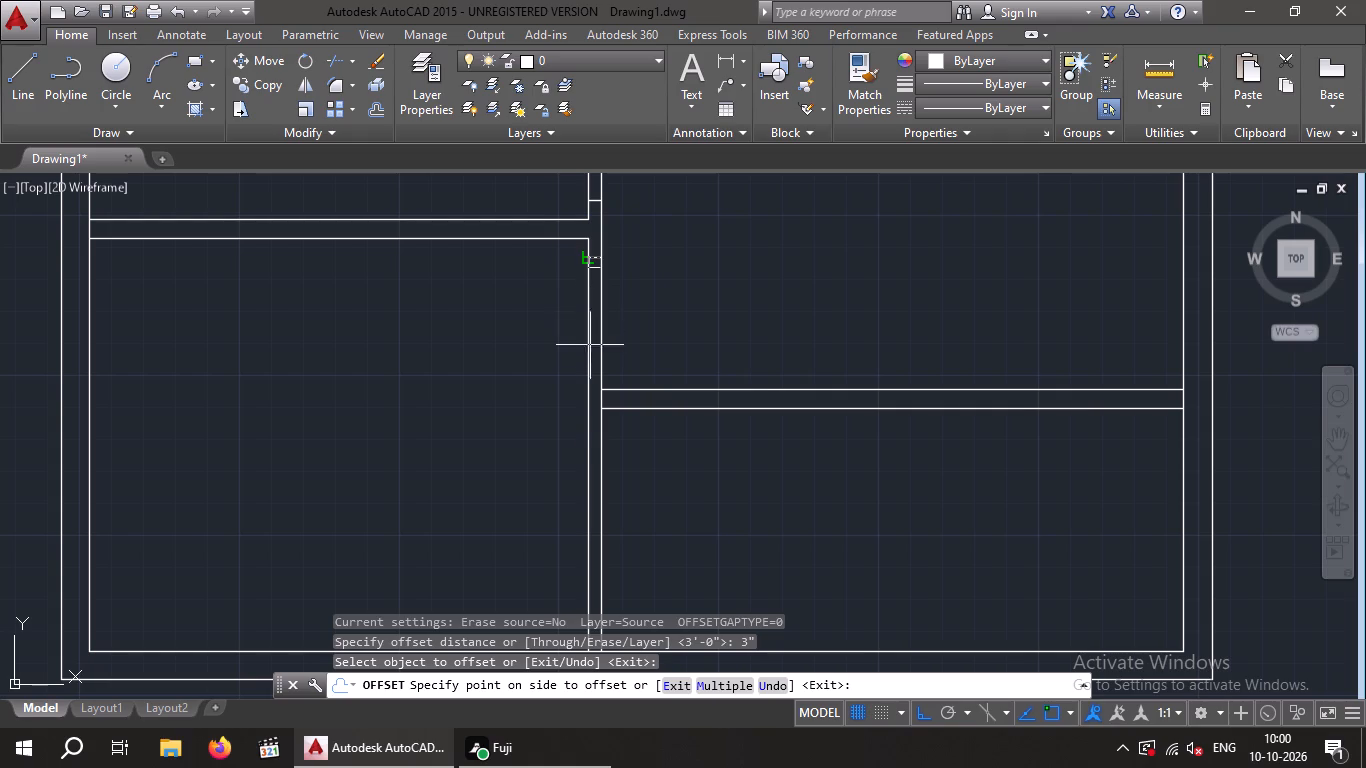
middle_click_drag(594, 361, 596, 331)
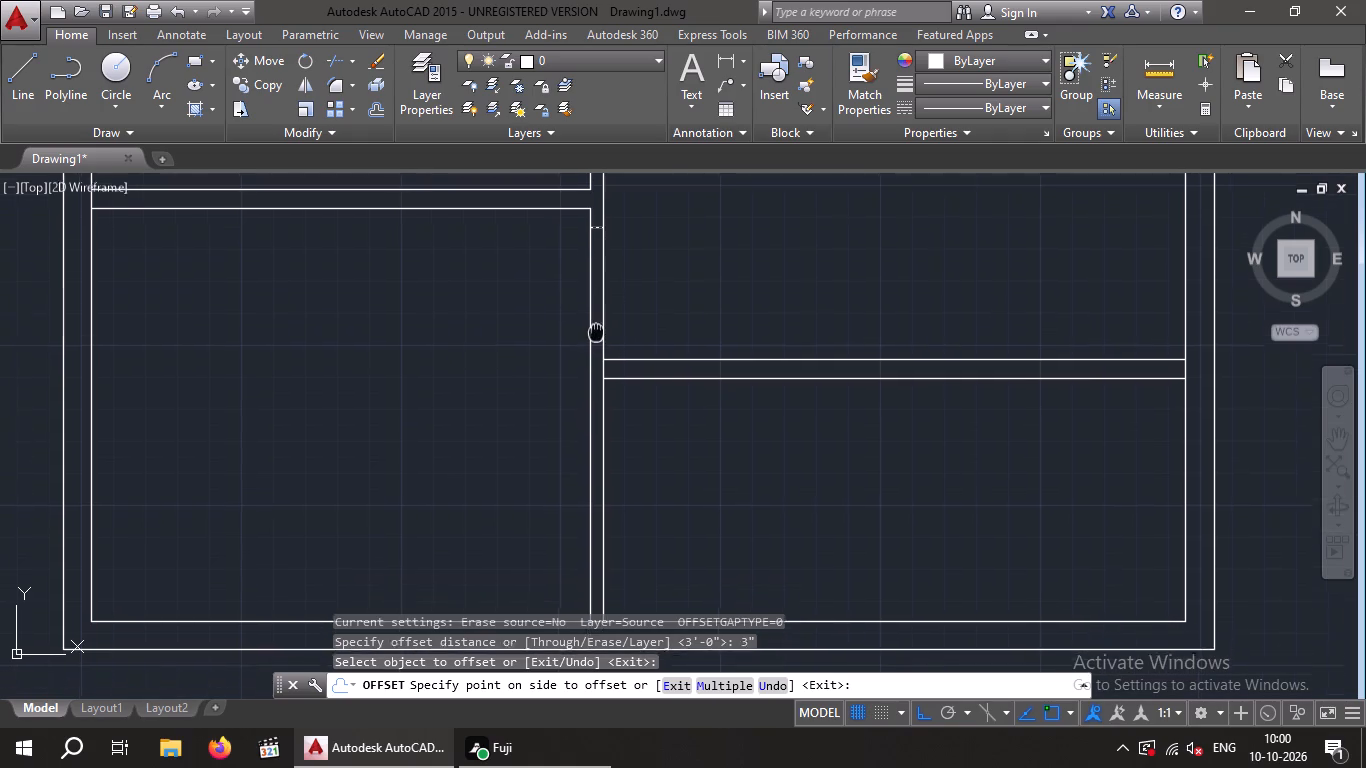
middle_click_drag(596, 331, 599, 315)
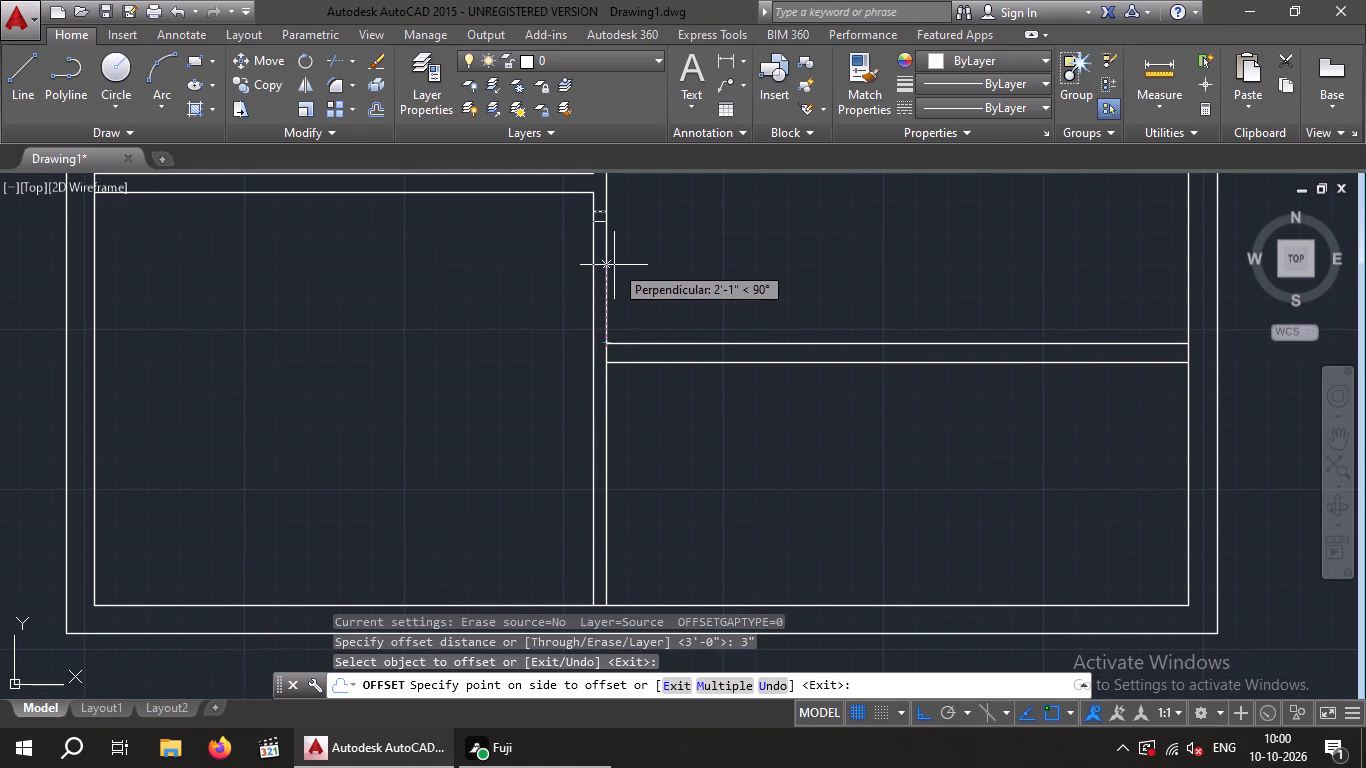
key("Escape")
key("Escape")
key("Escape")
Offset the short cross line just below the lower left-room partition 3' downward inside the long vertical partition.
scroll(590, 230, "down", 1)
middle_click_drag(587, 253, 545, 447)
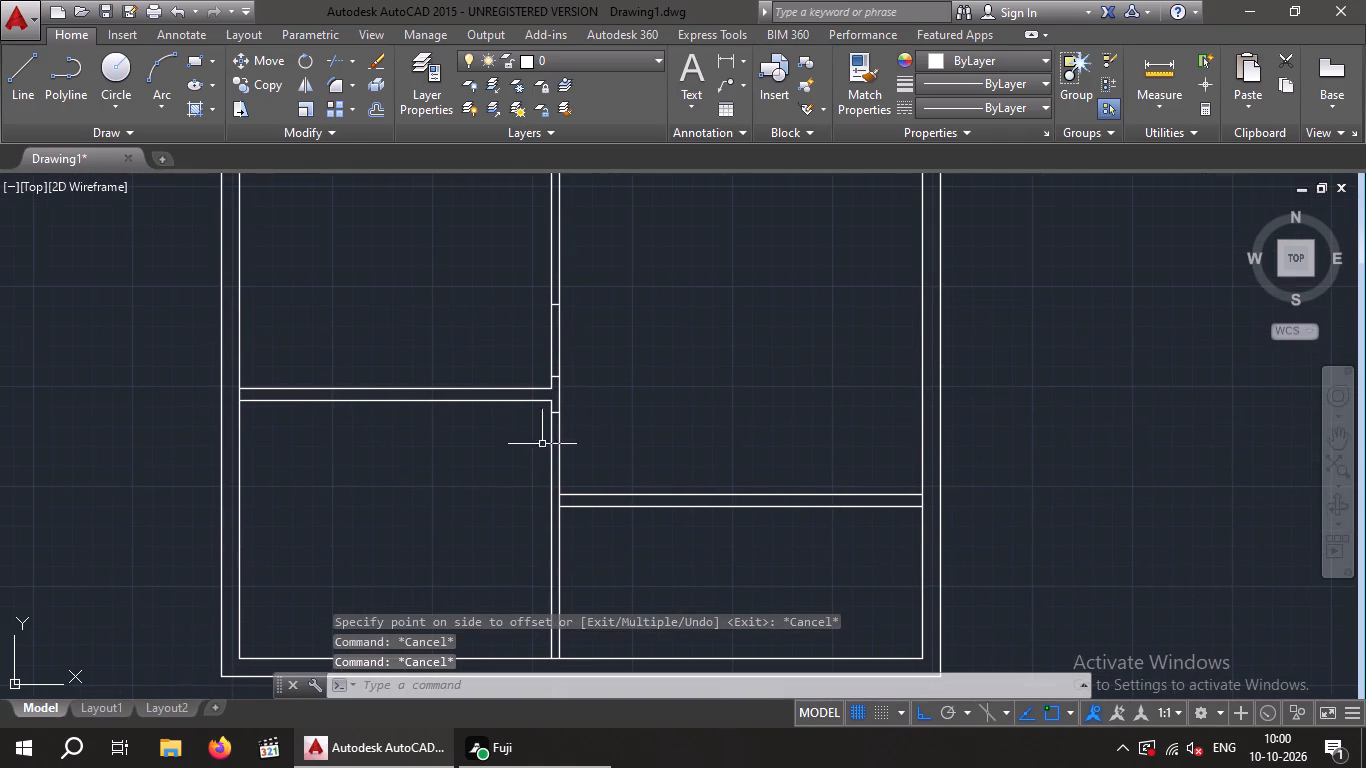
scroll(567, 415, "up", 1)
scroll(567, 415, "down", 1)
scroll(567, 415, "up", 2)
middle_click_drag(551, 430, 551, 405)
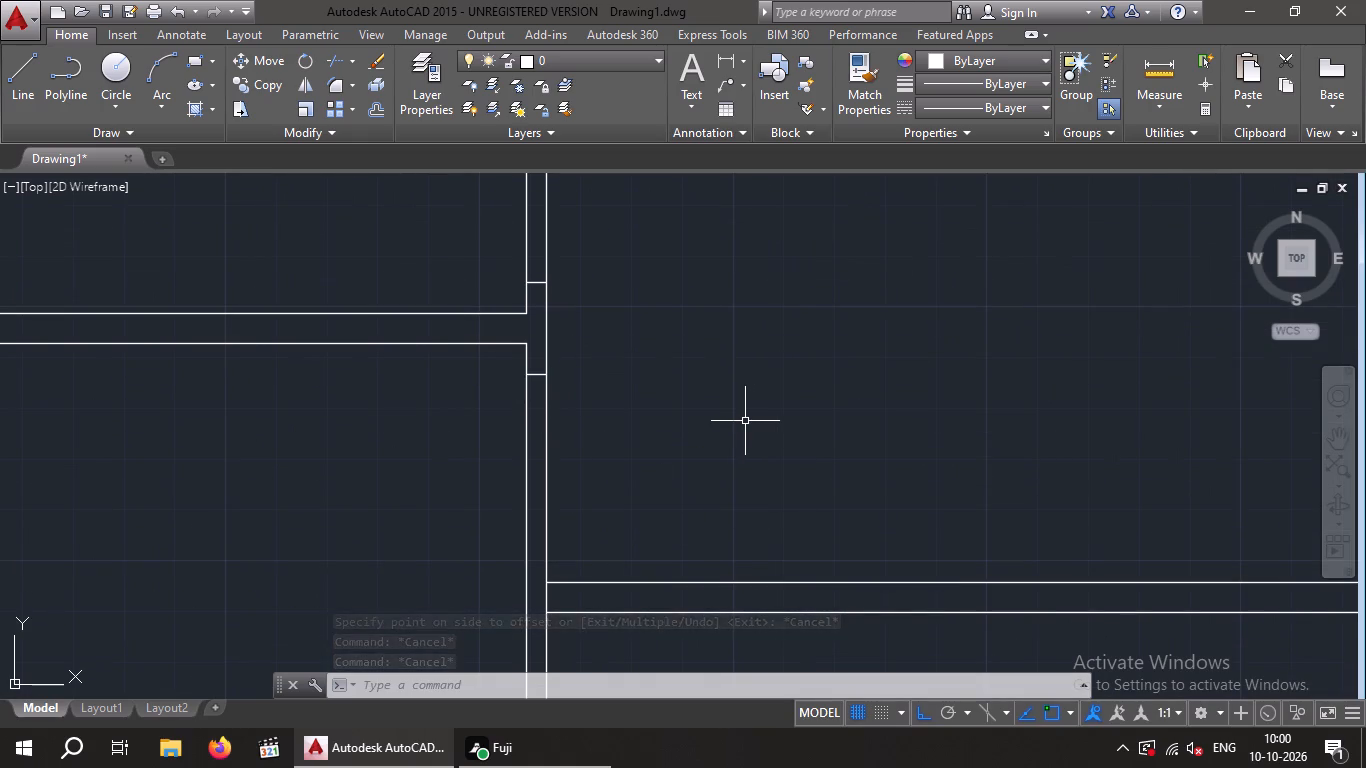
key("o")
key("Return")
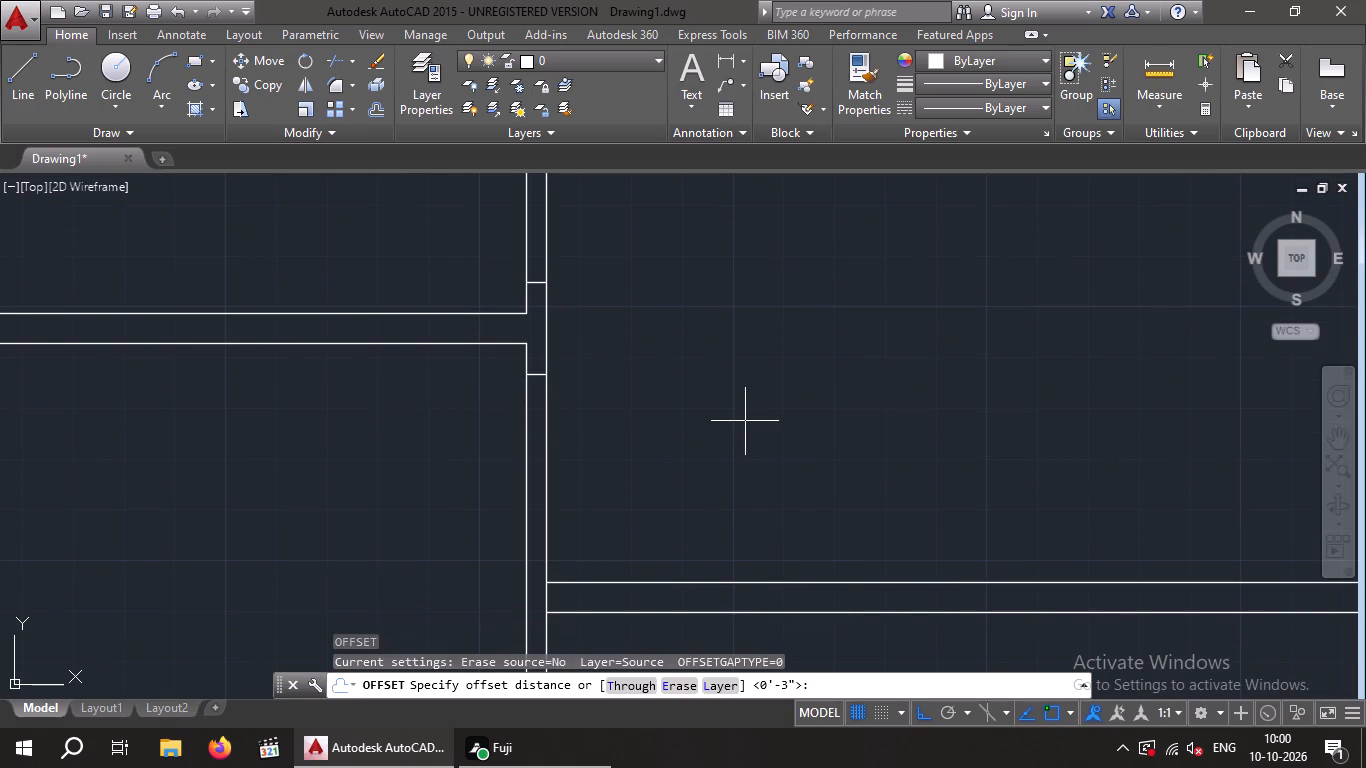
key("3")
key("apostrophe")
key("Return")
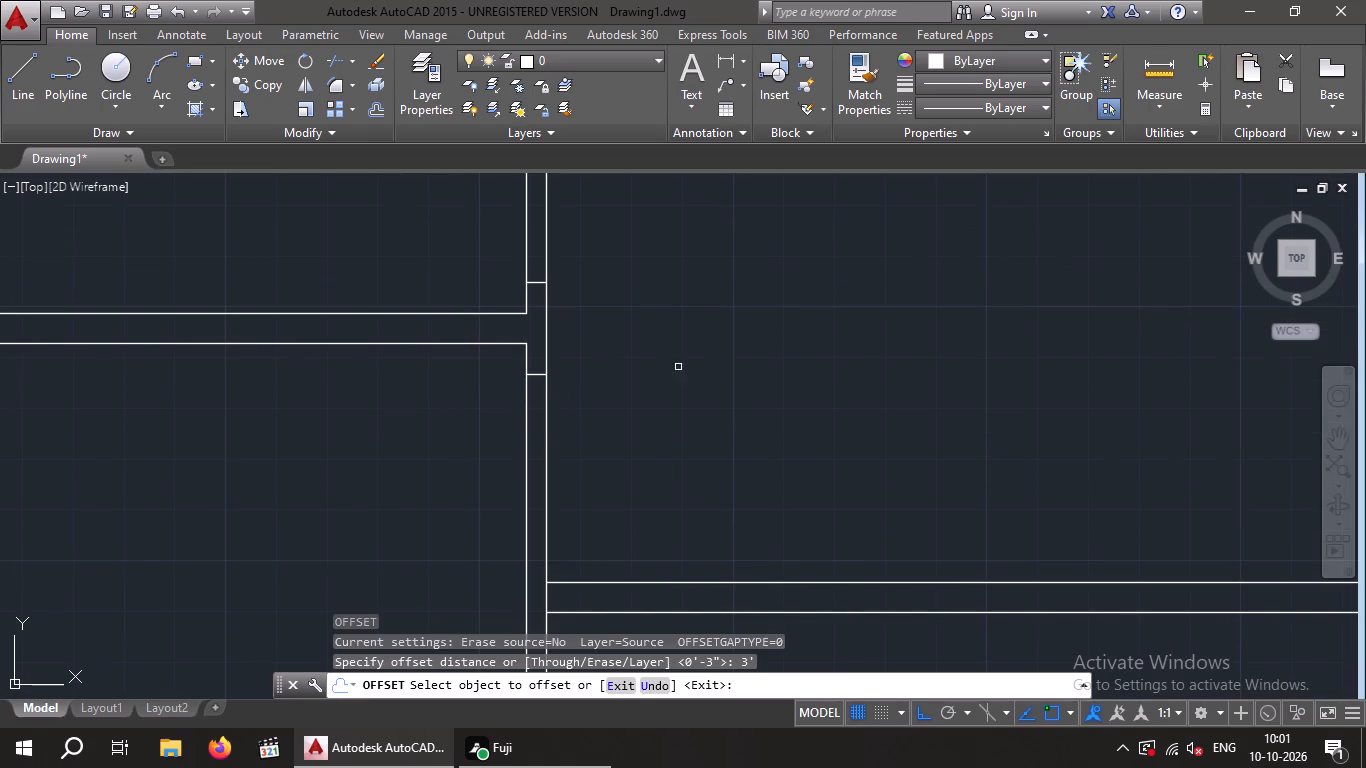
left_click(535, 378)
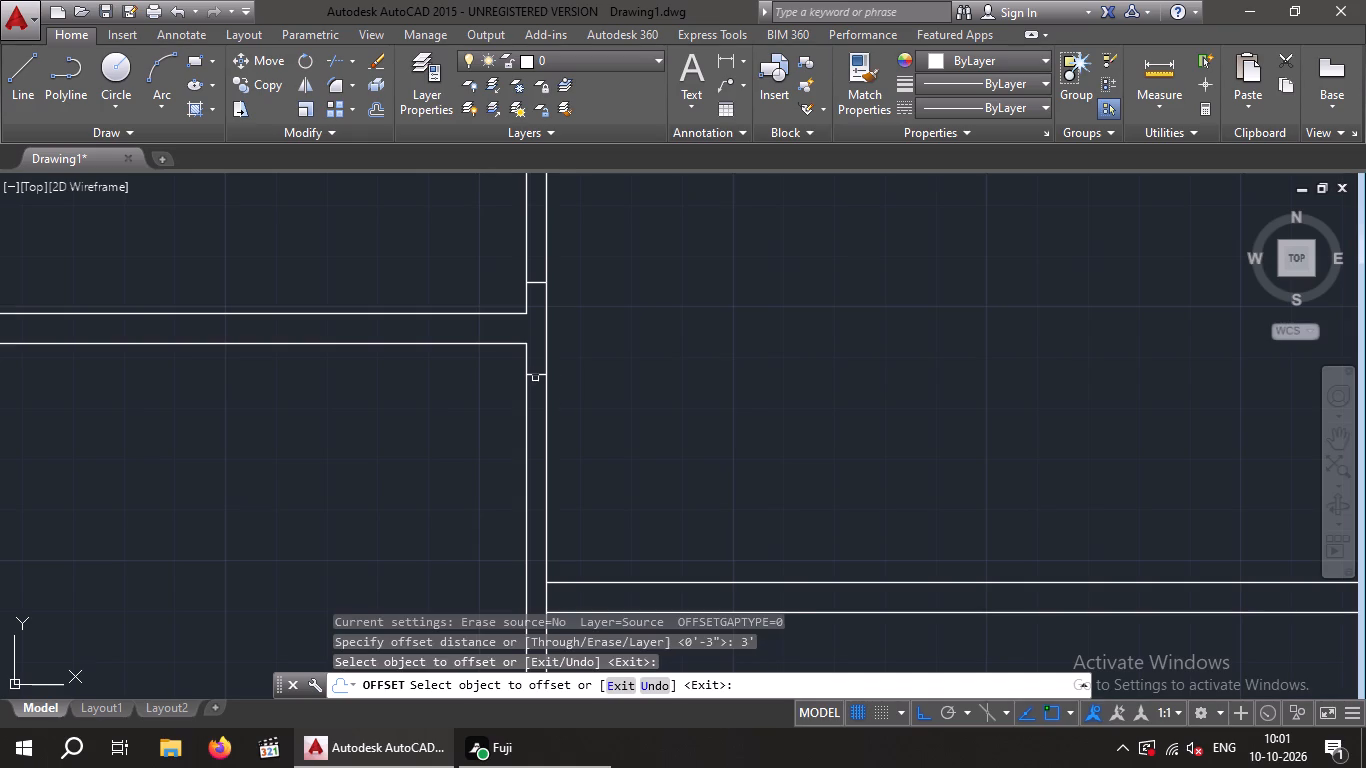
left_click(539, 376)
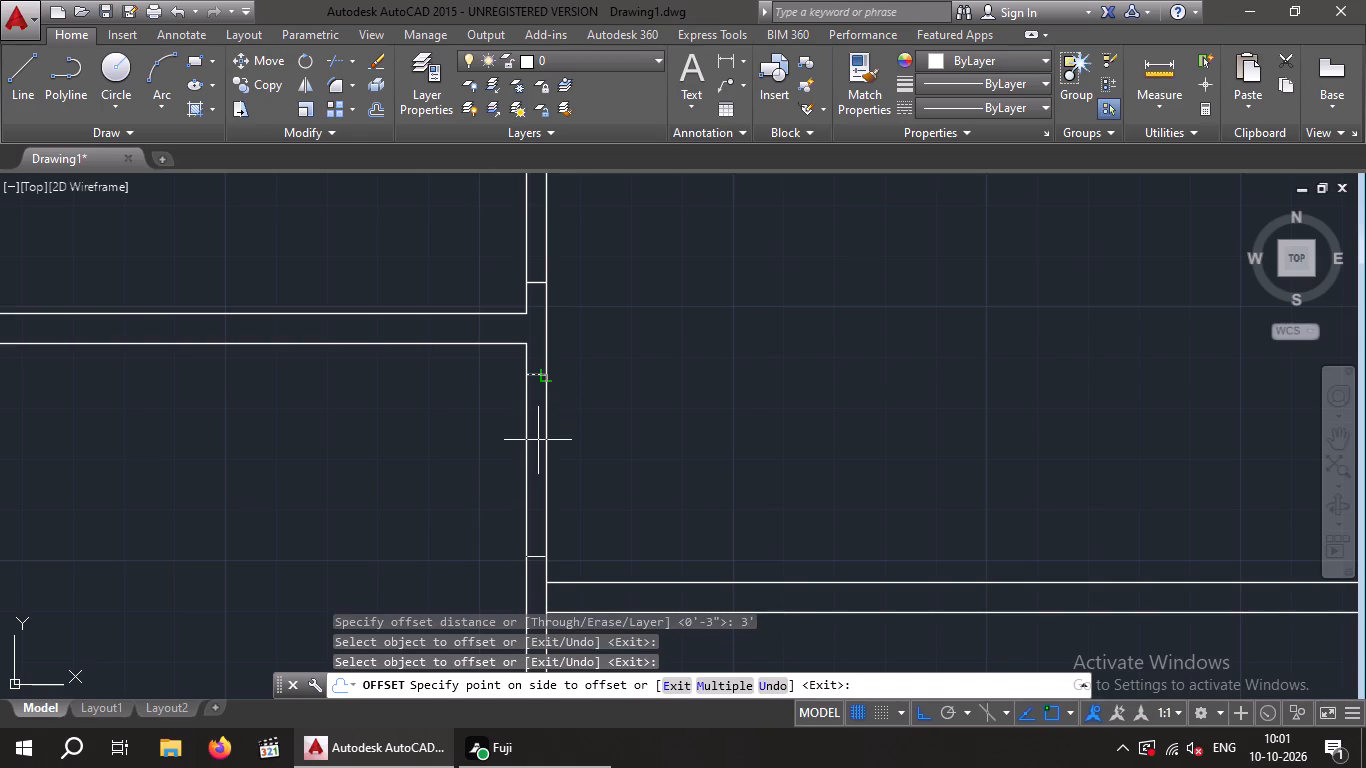
left_click(535, 442)
key("Escape")
key("Escape")
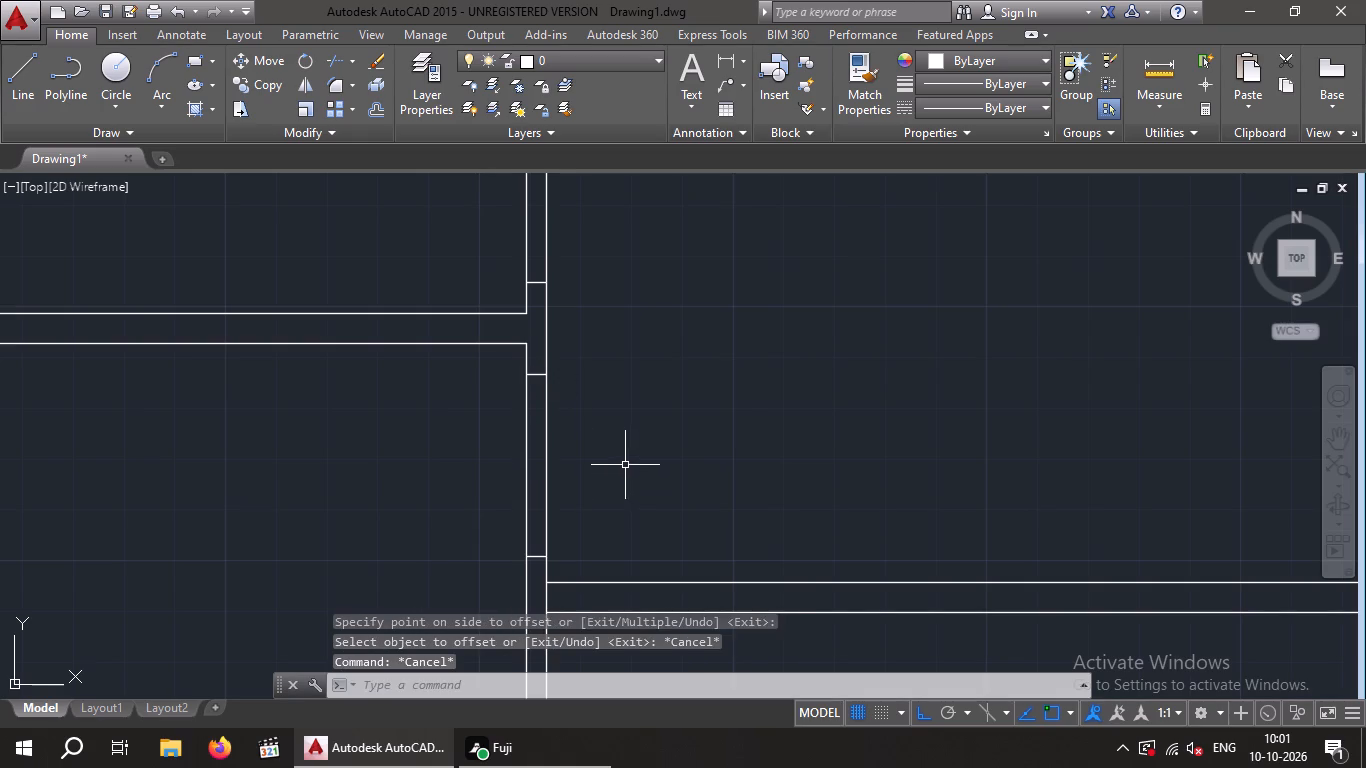
Trim the long vertical partition's lines between the cross-line pairs above and below the lower left-room partition, opening two 3' doorways.
scroll(623, 457, "up", 1)
scroll(587, 465, "down", 1)
scroll(587, 465, "up", 2)
scroll(587, 465, "down", 1)
scroll(587, 465, "up", 1)
scroll(587, 465, "down", 4)
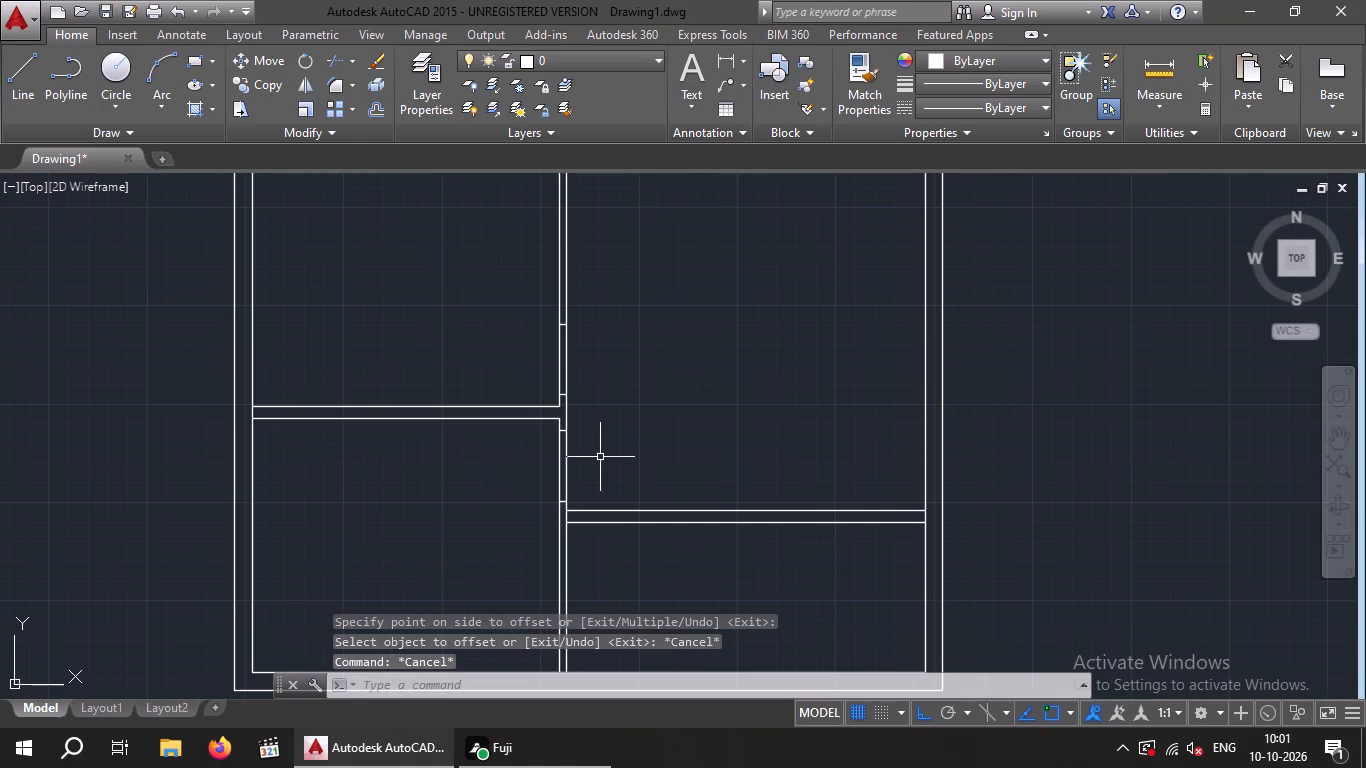
key("Escape")
key("Escape")
type("tr")
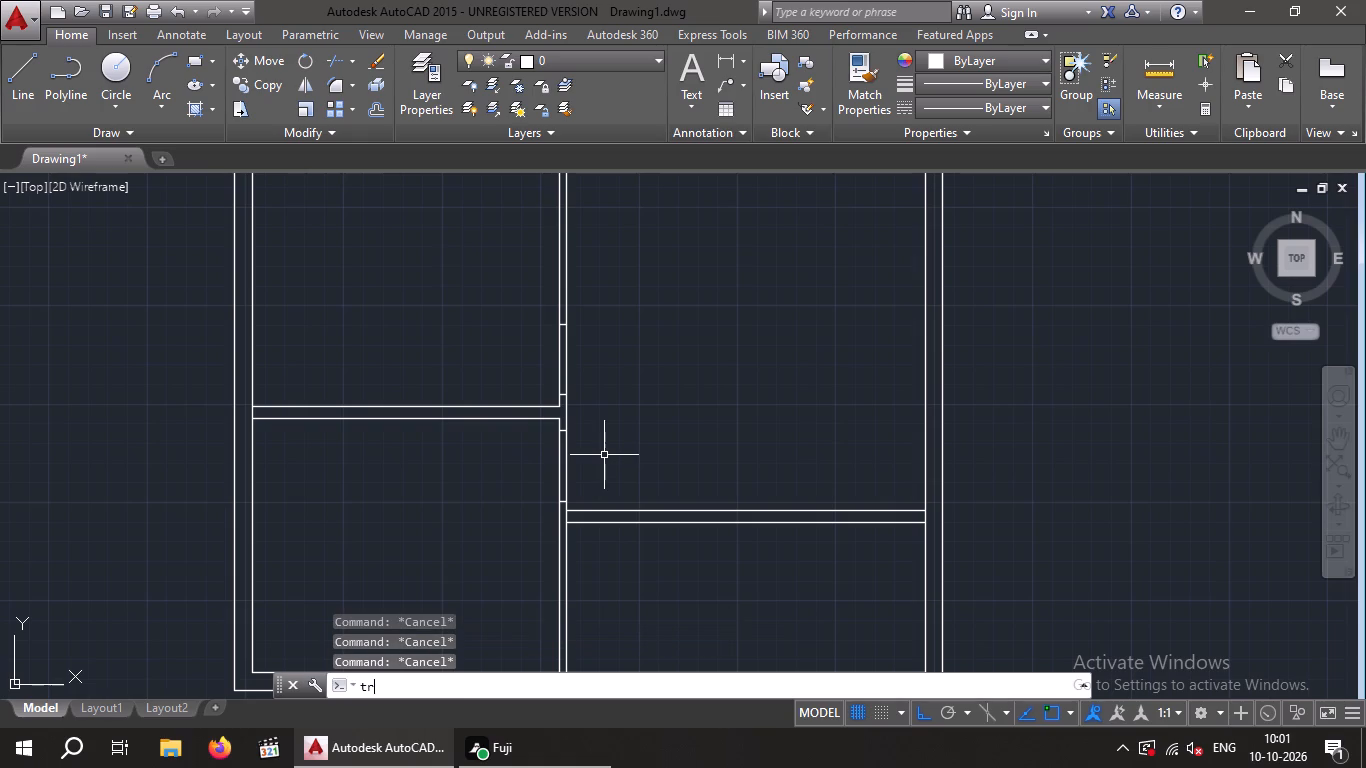
key("space")
key("space")
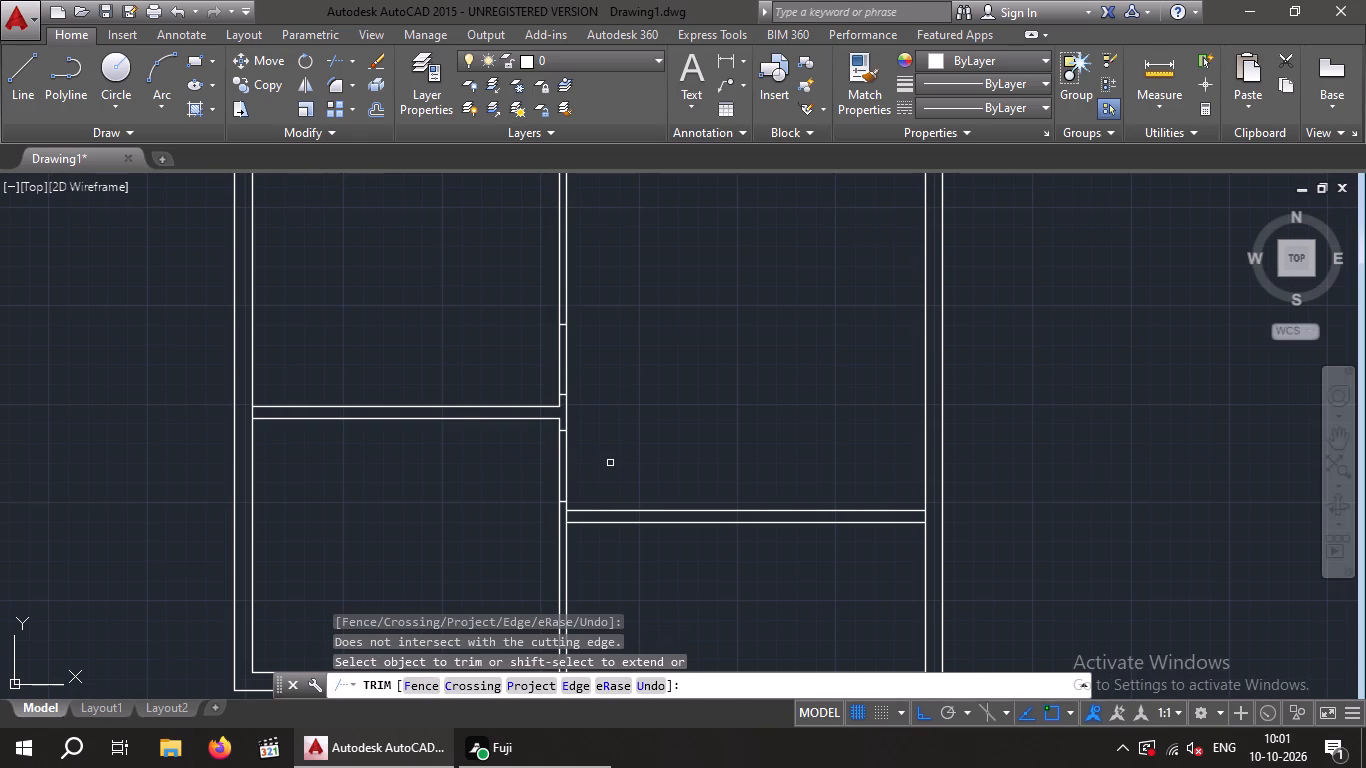
left_click(612, 454)
left_click(505, 480)
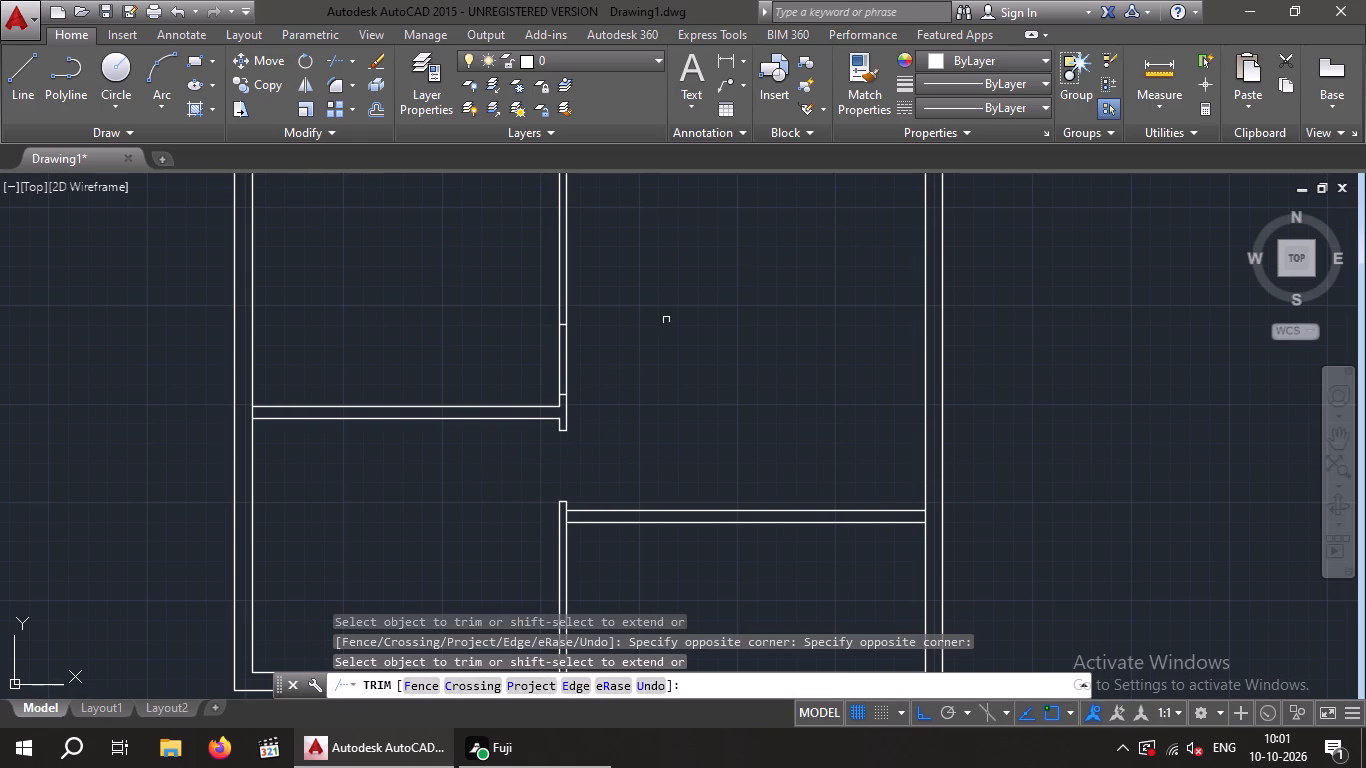
left_click(599, 345)
left_click(537, 352)
scroll(667, 319, "down", 2)
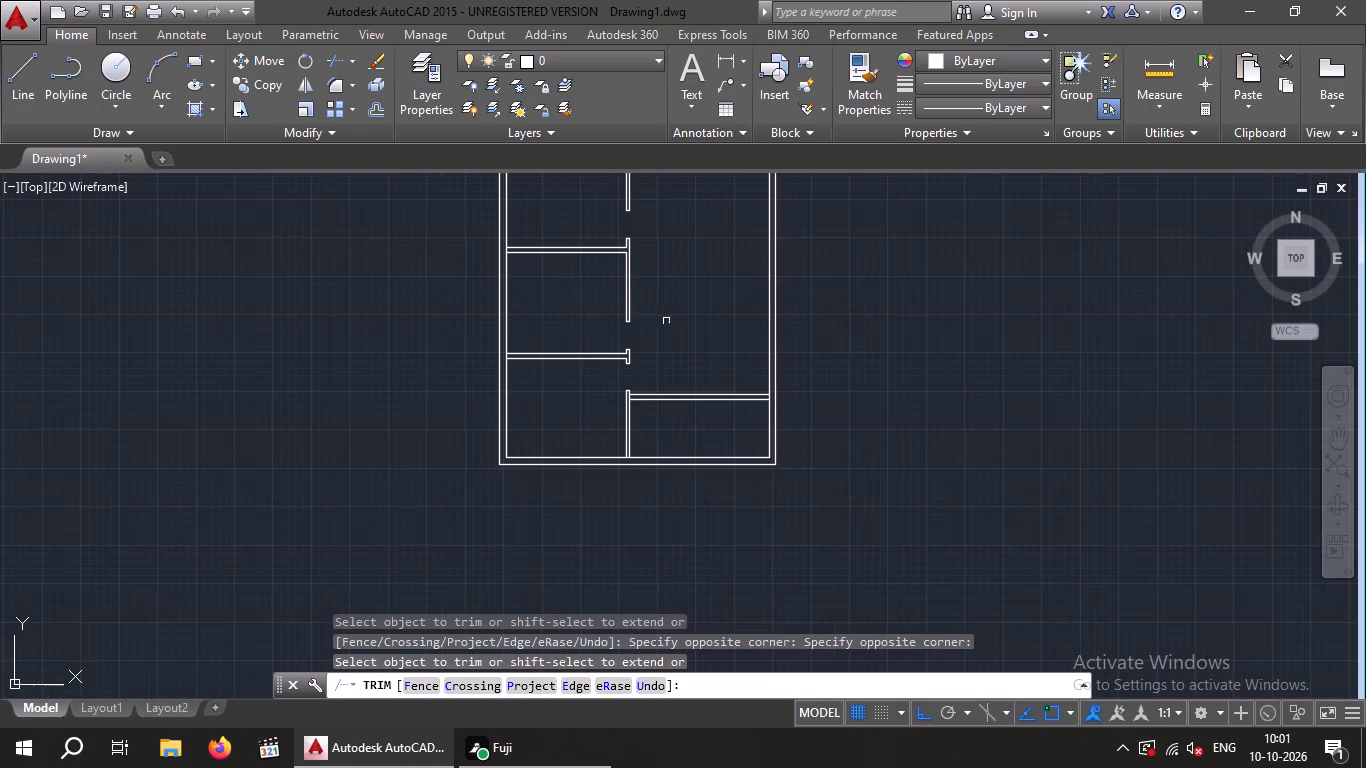
middle_click_drag(645, 320, 575, 336)
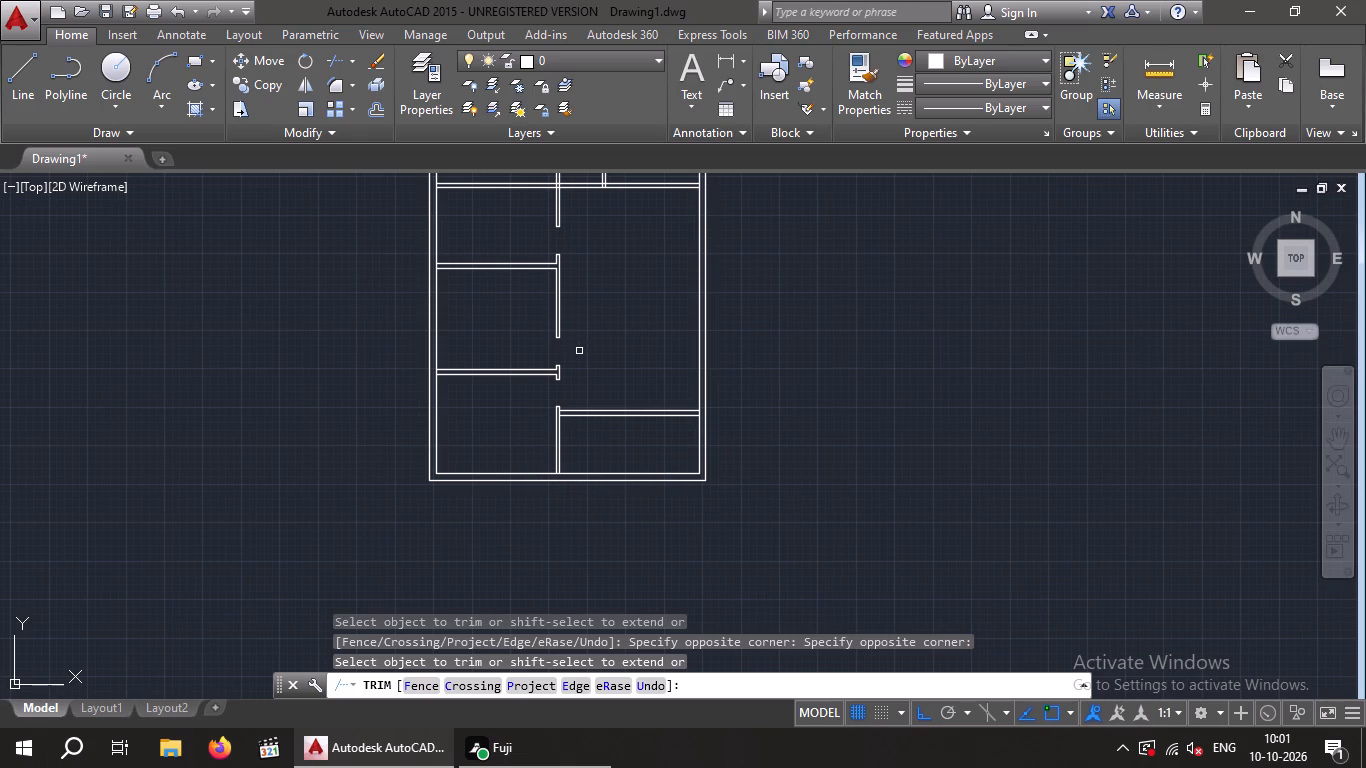
key("Escape")
key("Escape")
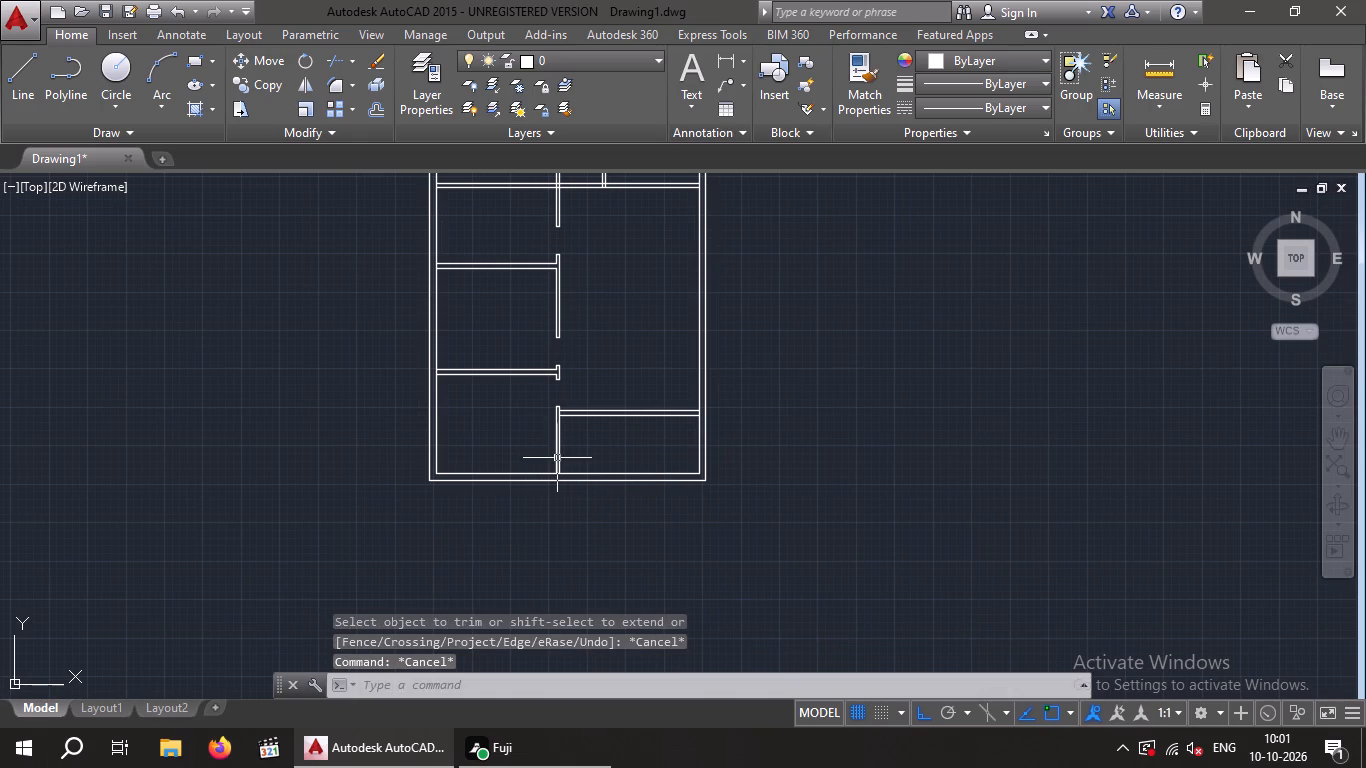
Draw a short line across the lower right-room partition's thickness where it meets the long vertical partition.
scroll(559, 444, "up", 3)
scroll(558, 328, "up", 2)
scroll(558, 328, "down", 1)
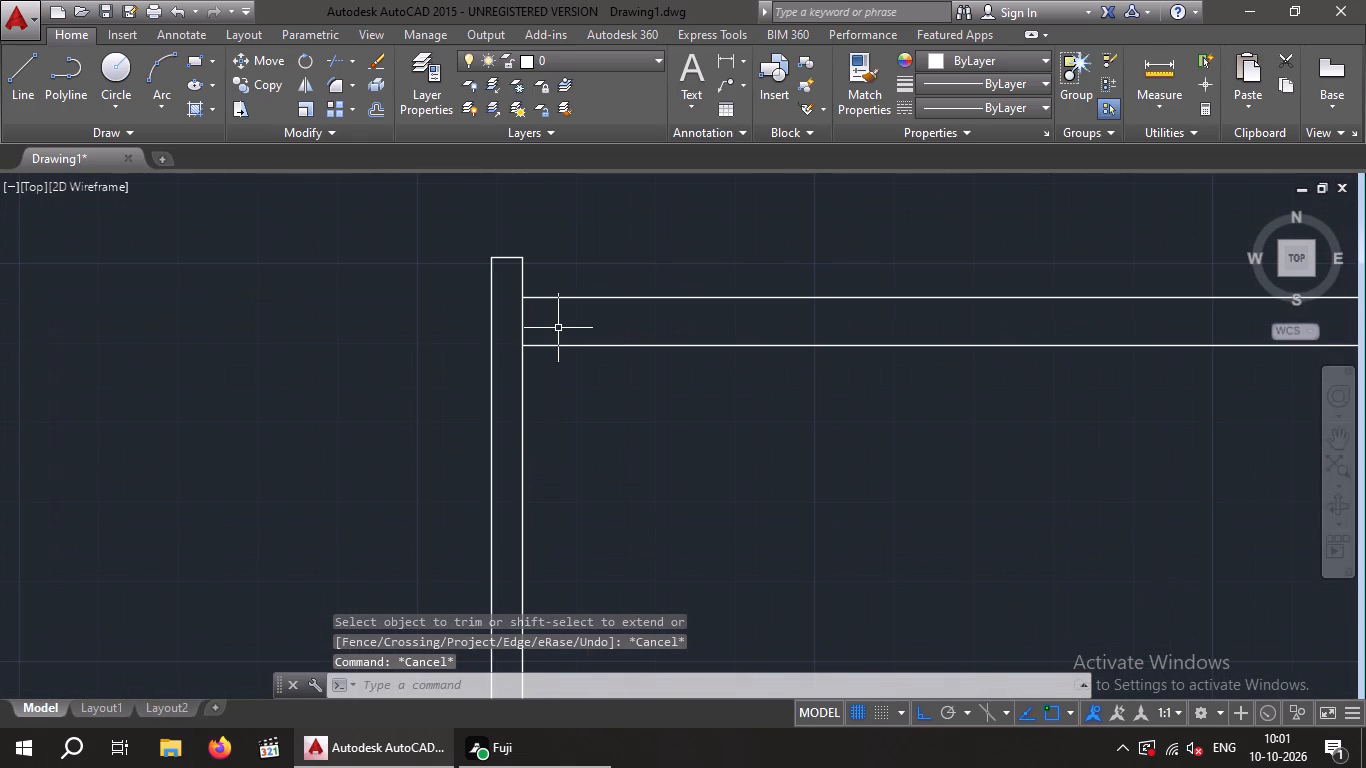
key("l")
key("Return")
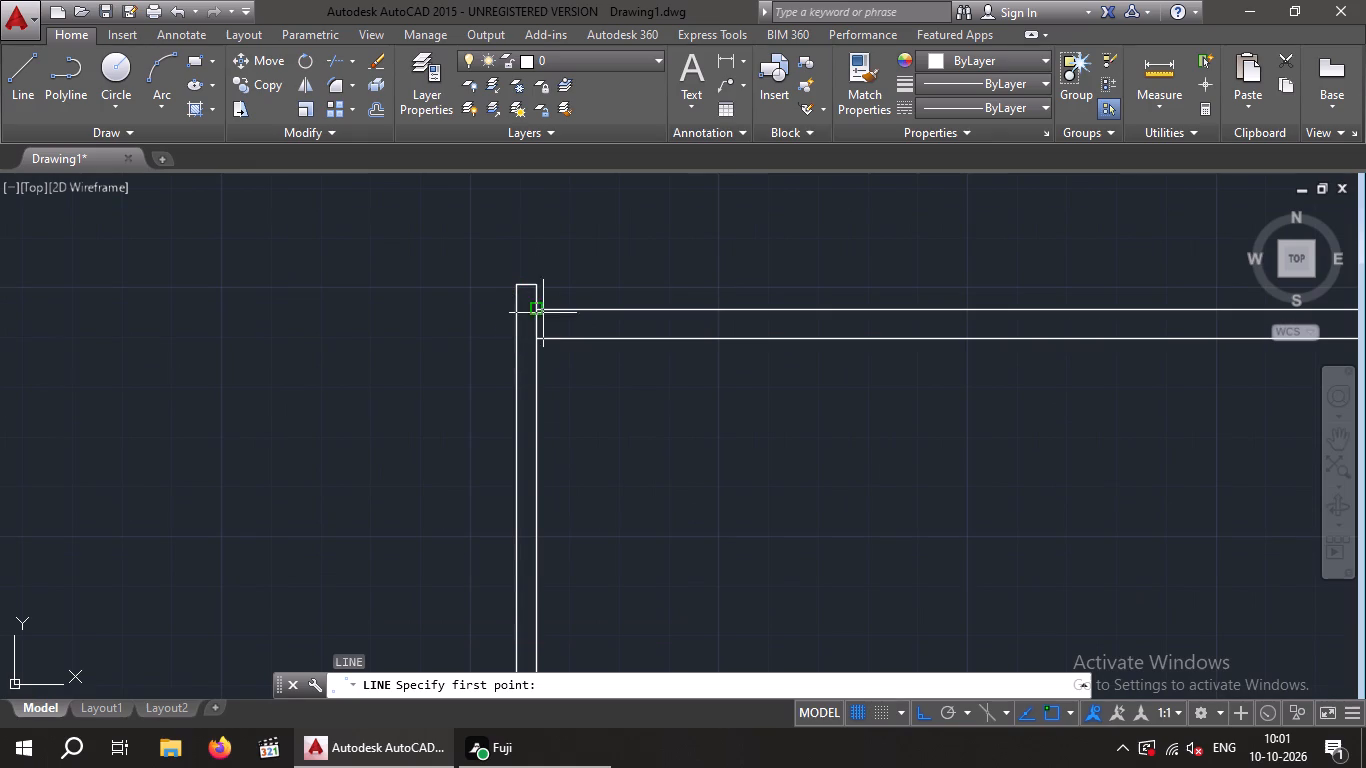
left_click(539, 307)
left_click(534, 340)
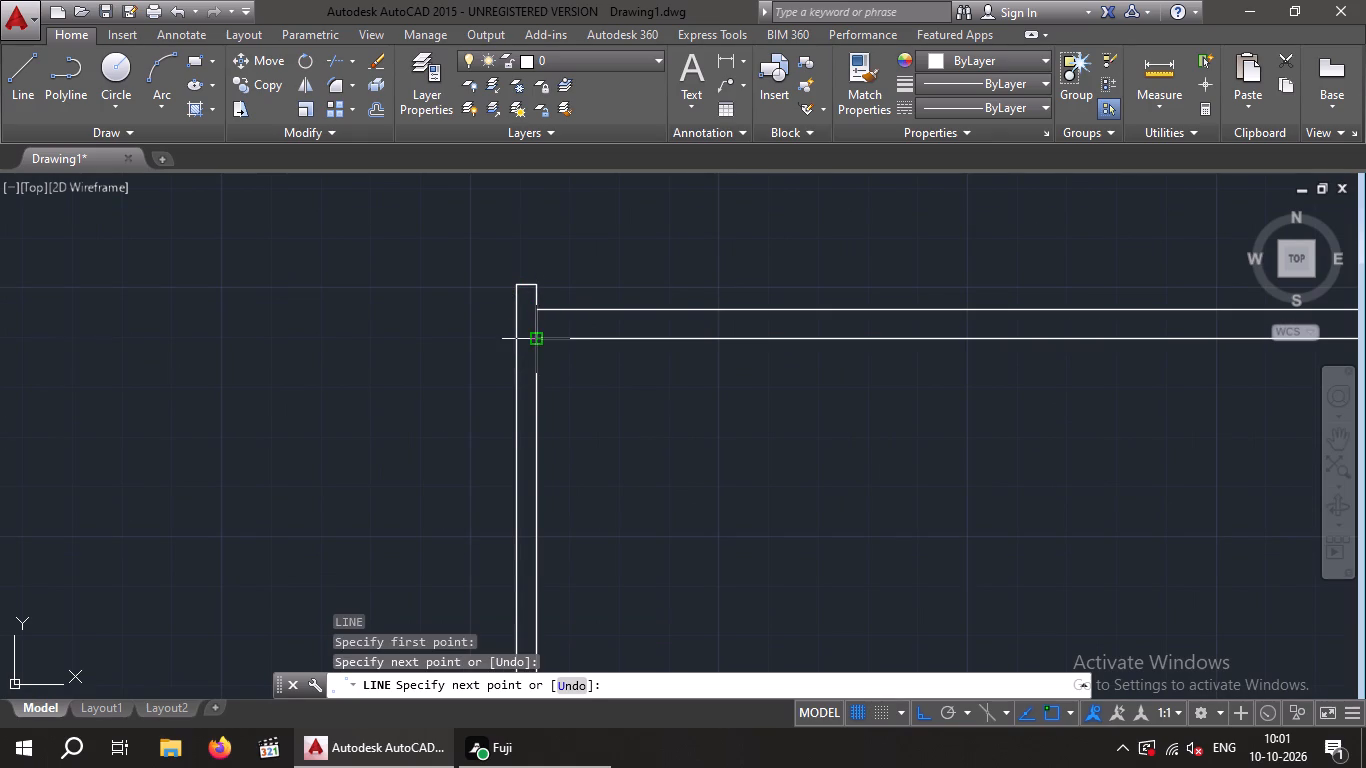
key("space")
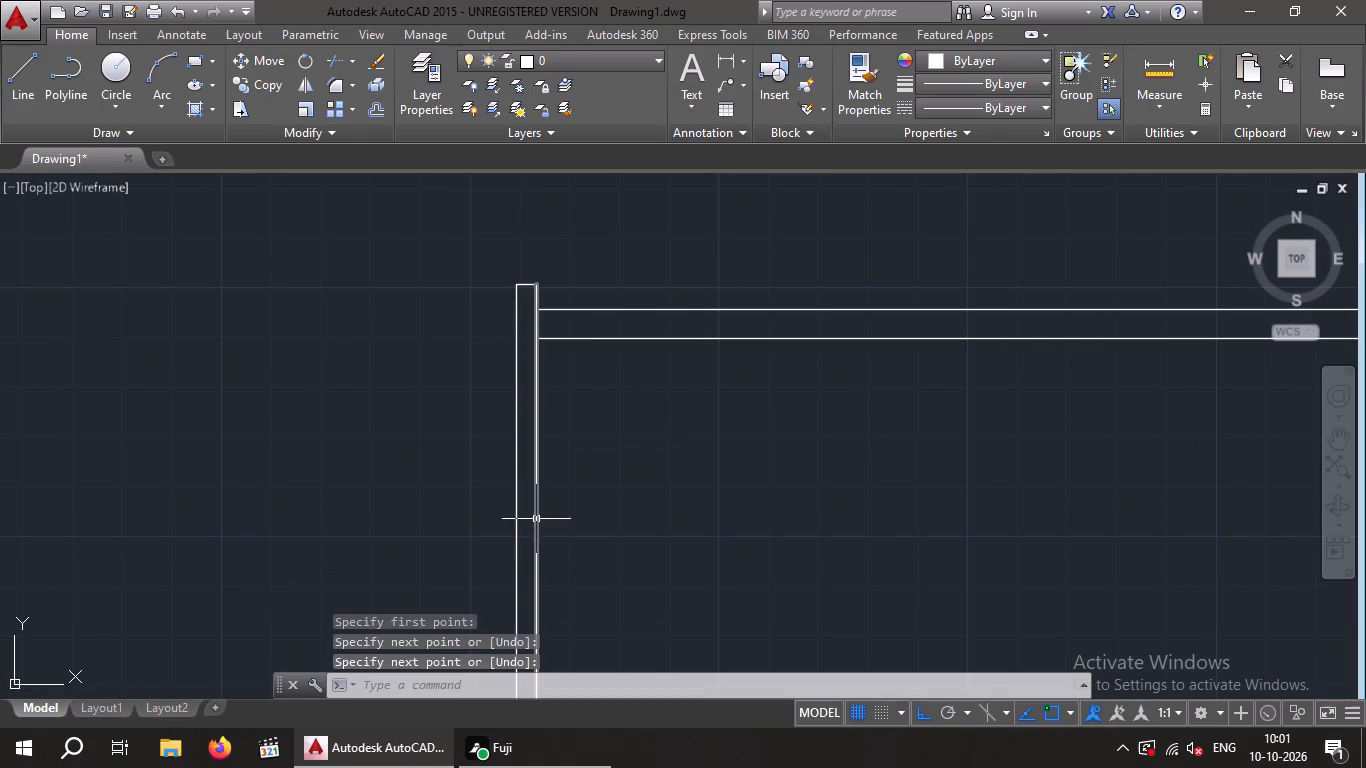
Draw a short line across the bottom outer wall, continuing the right face of the long vertical partition.
middle_click_drag(602, 497, 611, 280)
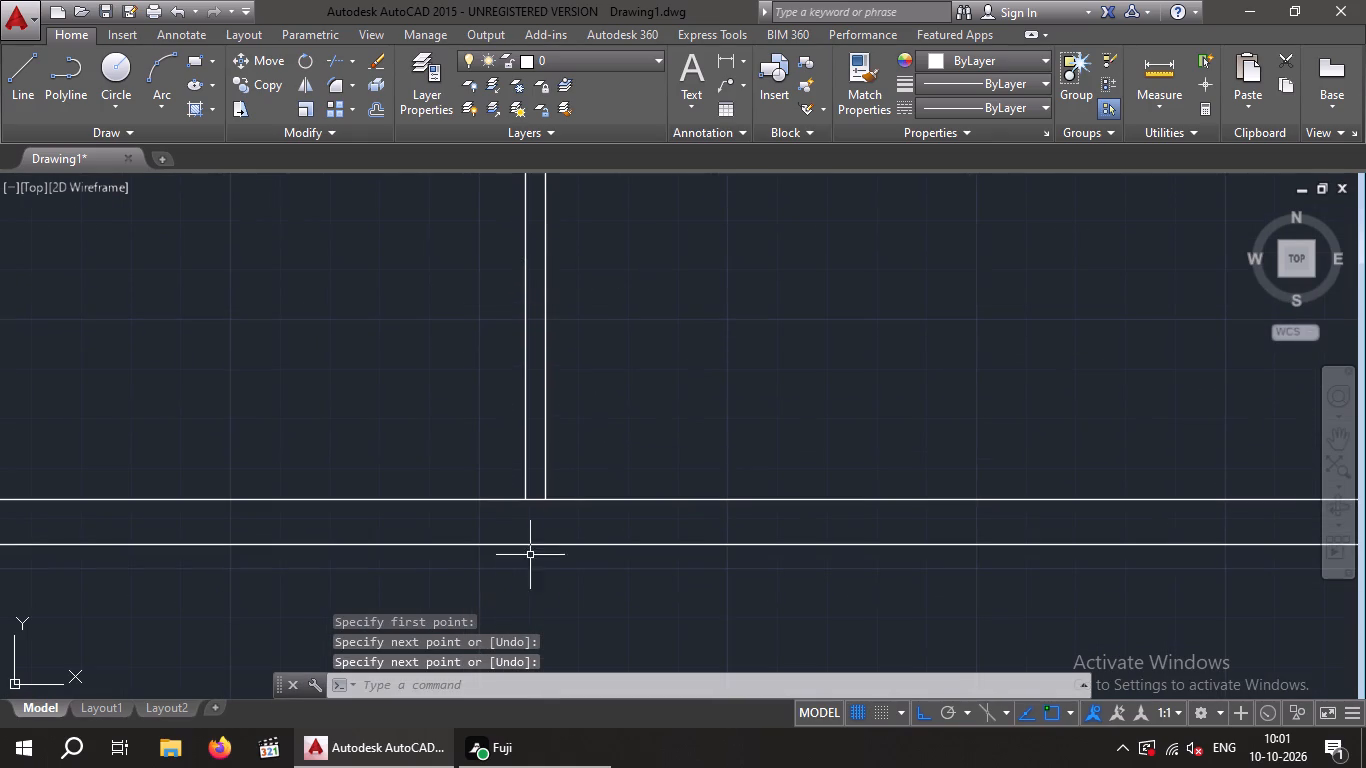
scroll(544, 518, "up", 3)
key("space")
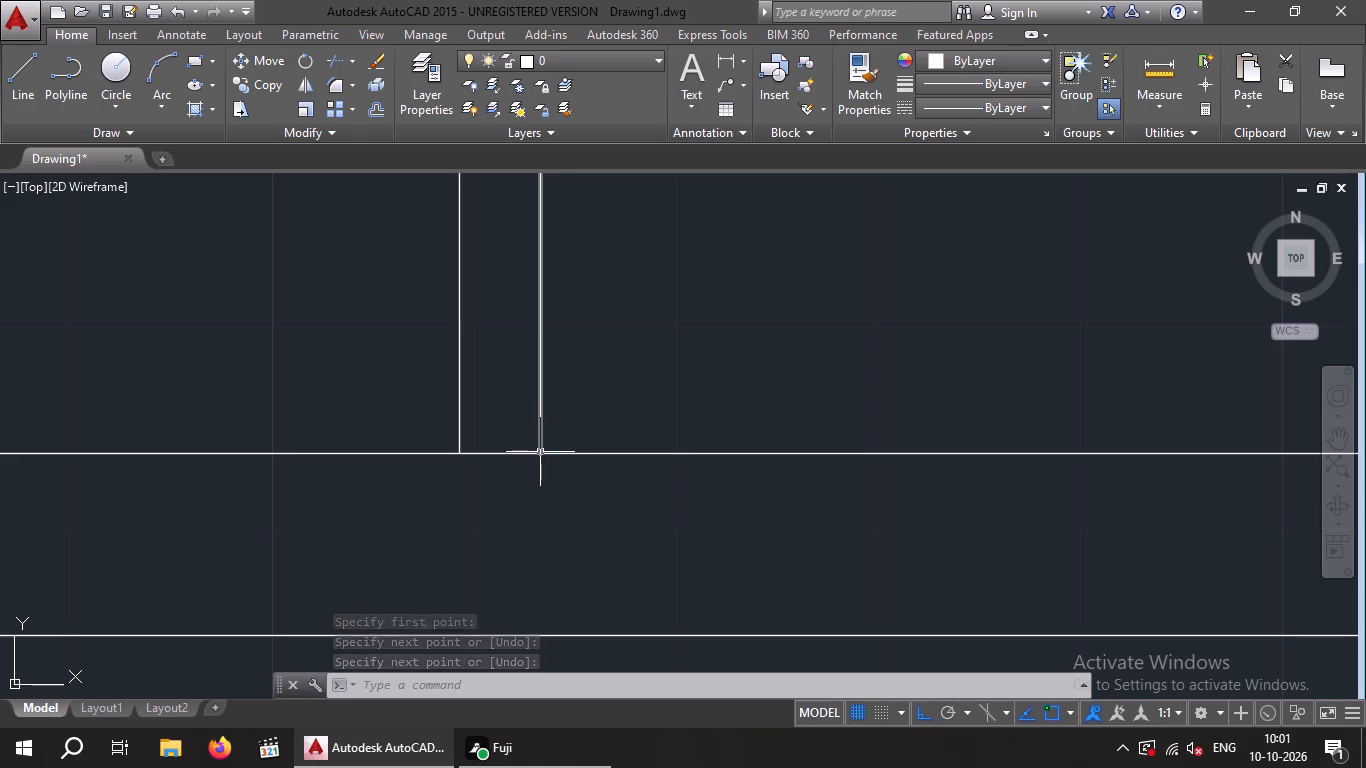
left_click(541, 454)
left_click(537, 640)
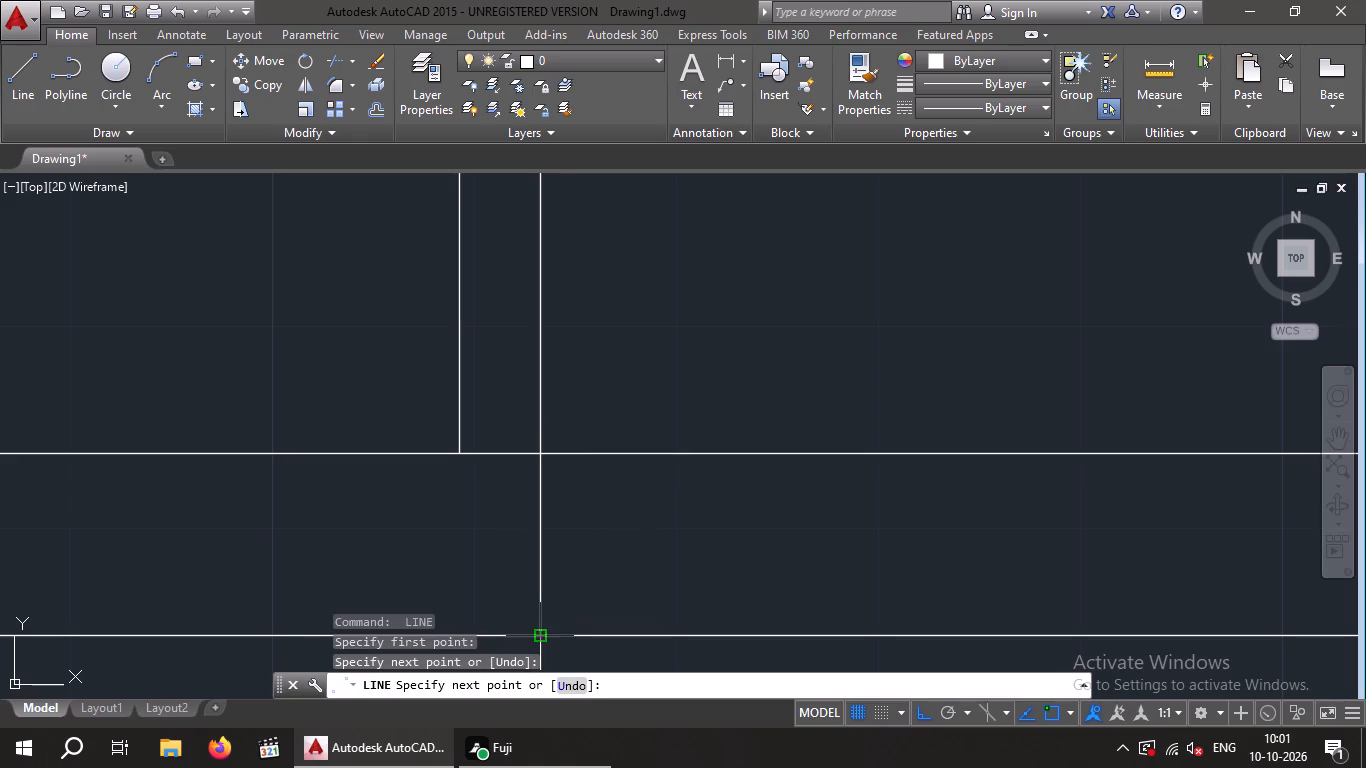
key("space")
scroll(548, 496, "down", 1)
scroll(548, 496, "up", 1)
scroll(548, 496, "down", 1)
scroll(548, 496, "up", 2)
scroll(549, 498, "down", 1)
scroll(664, 270, "down", 2)
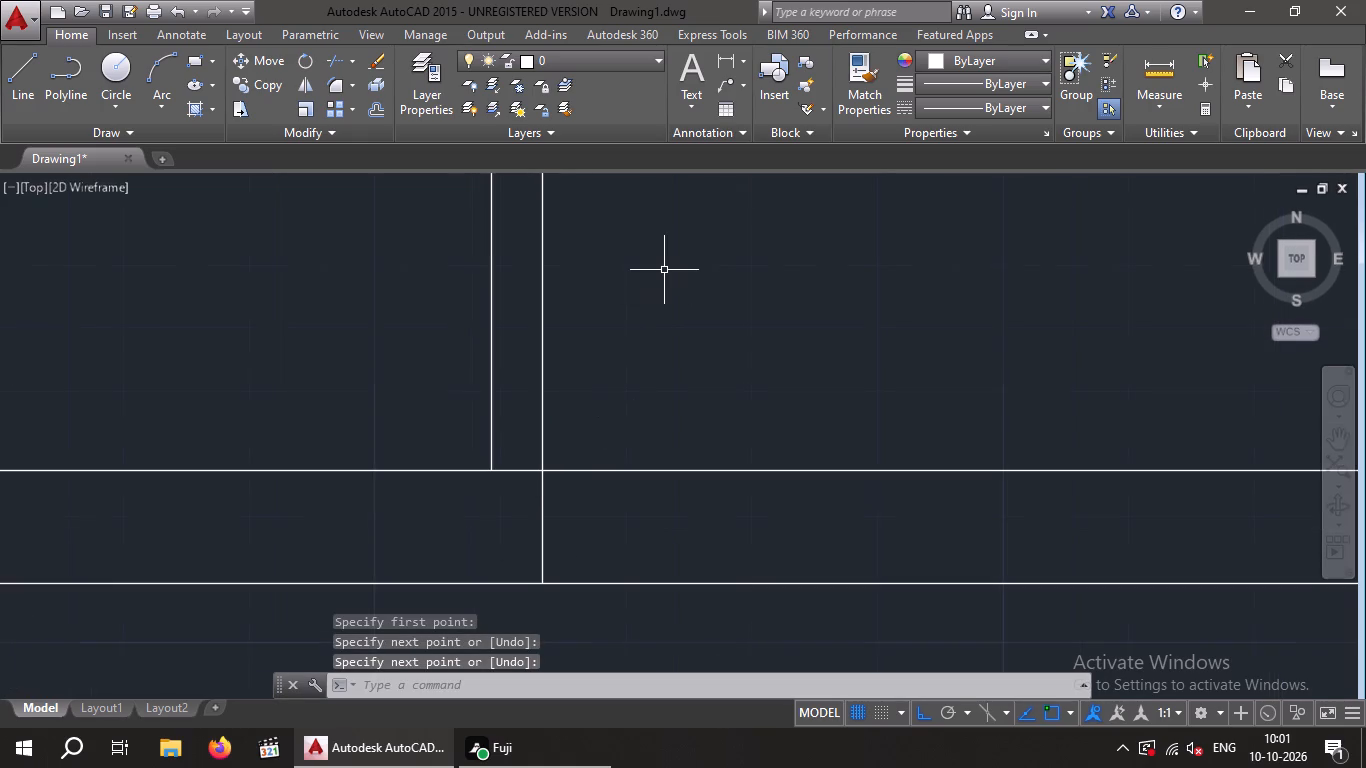
scroll(664, 270, "down", 1)
middle_click_drag(664, 270, 542, 437)
key("Escape")
key("Escape")
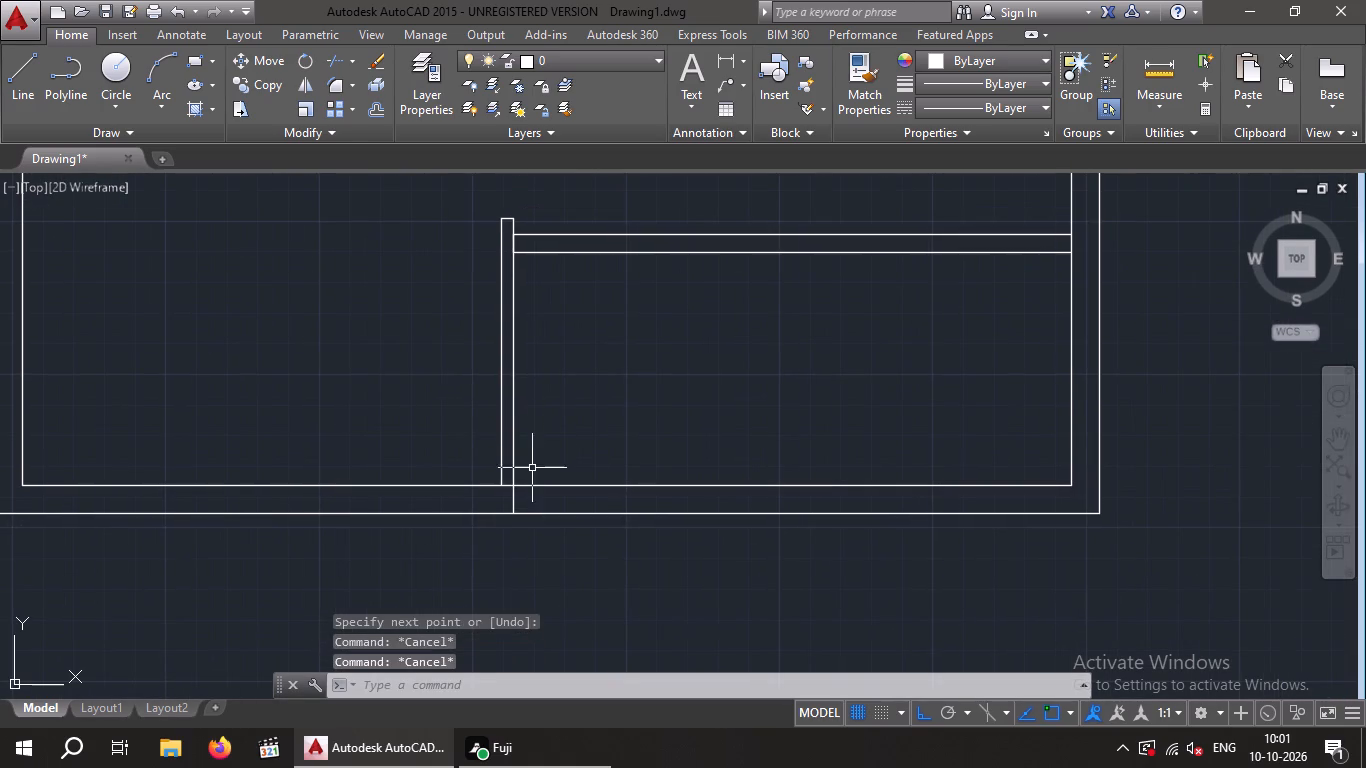
Offset the short lines in the lower right-room partition and the bottom outer wall 6" to the right.
key("o")
key("Return")
key("6")
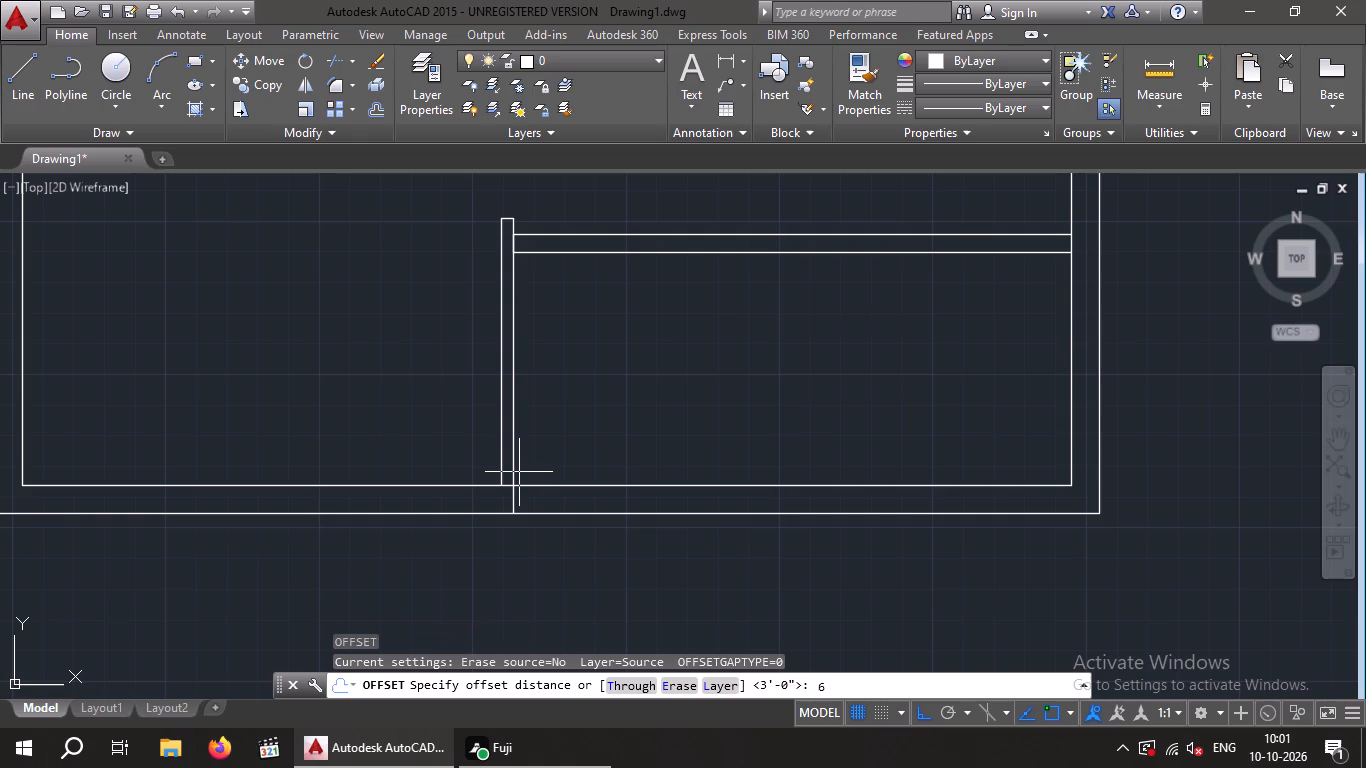
key("shift+quotedbl")
key("Return")
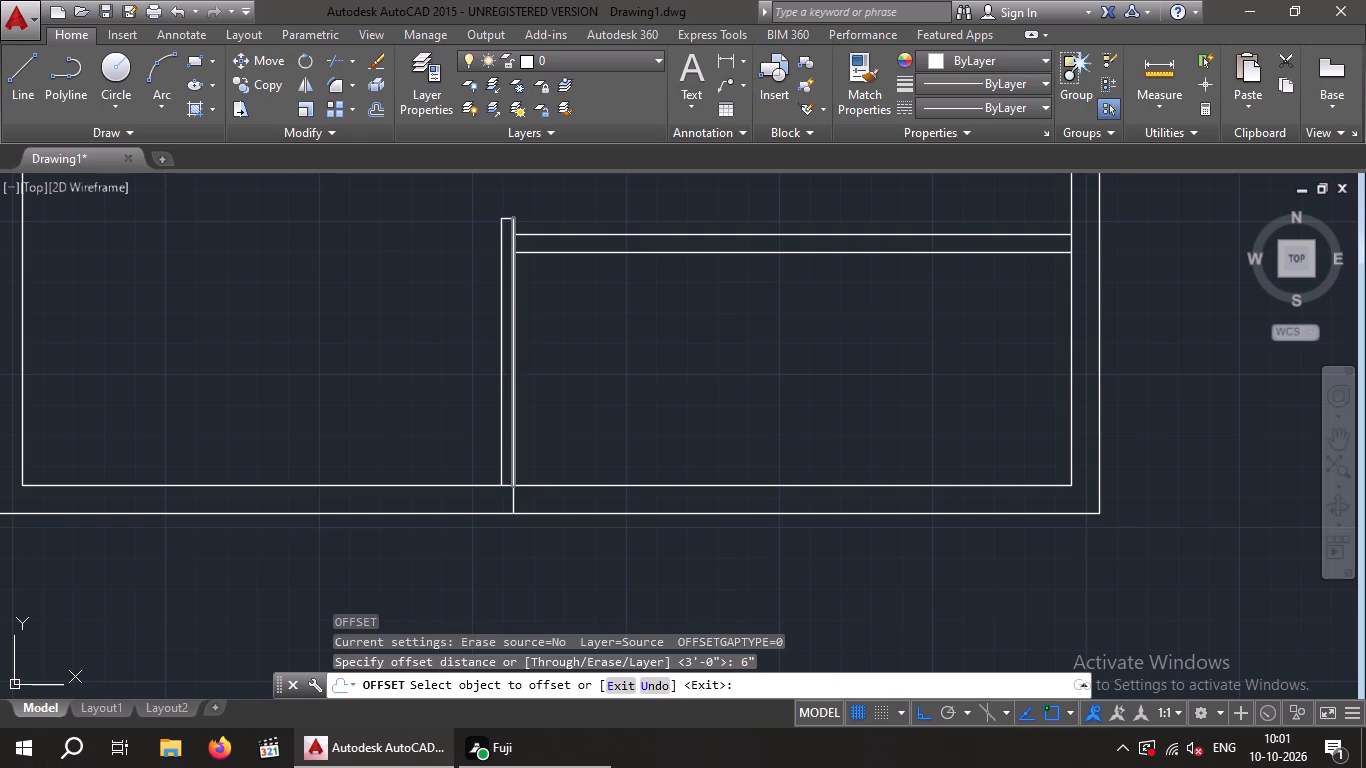
scroll(515, 246, "up", 2)
left_click(507, 248)
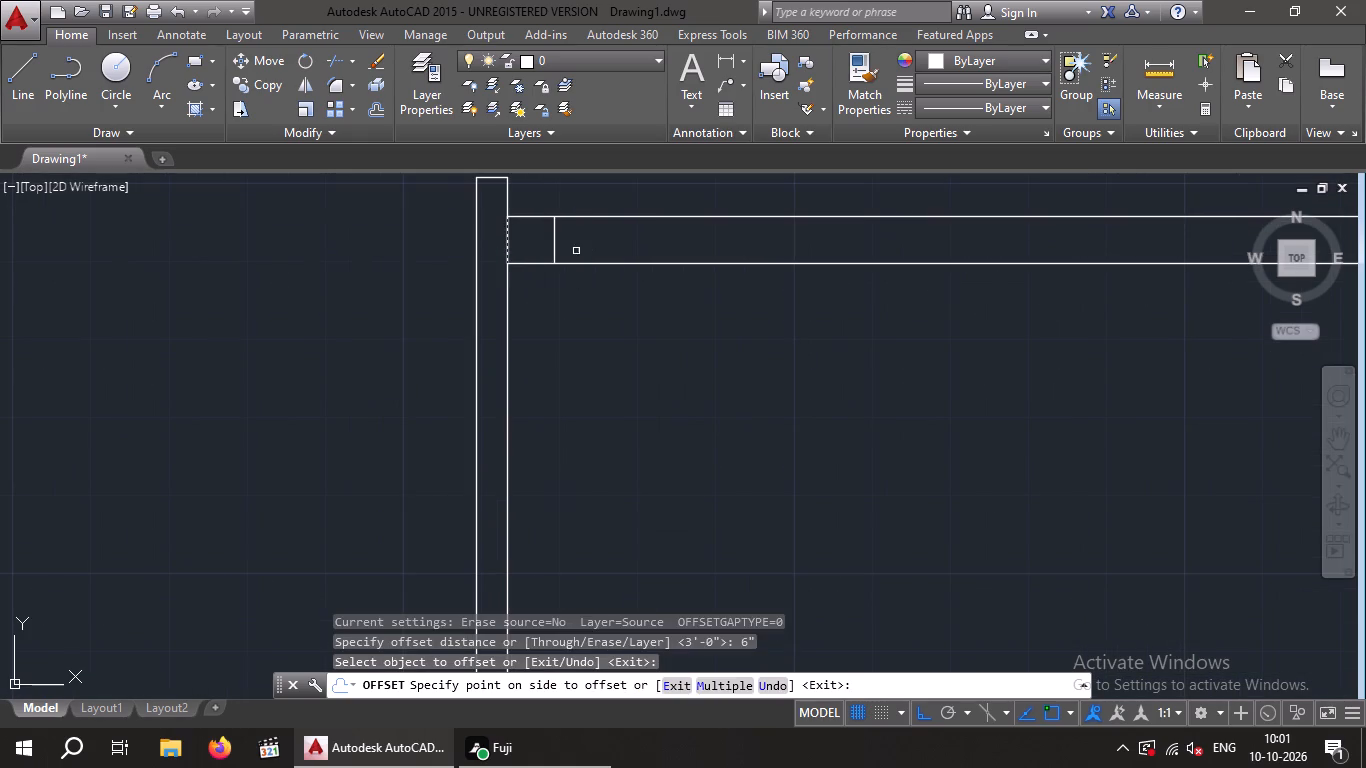
left_click(577, 251)
scroll(556, 439, "down", 4)
scroll(550, 510, "up", 4)
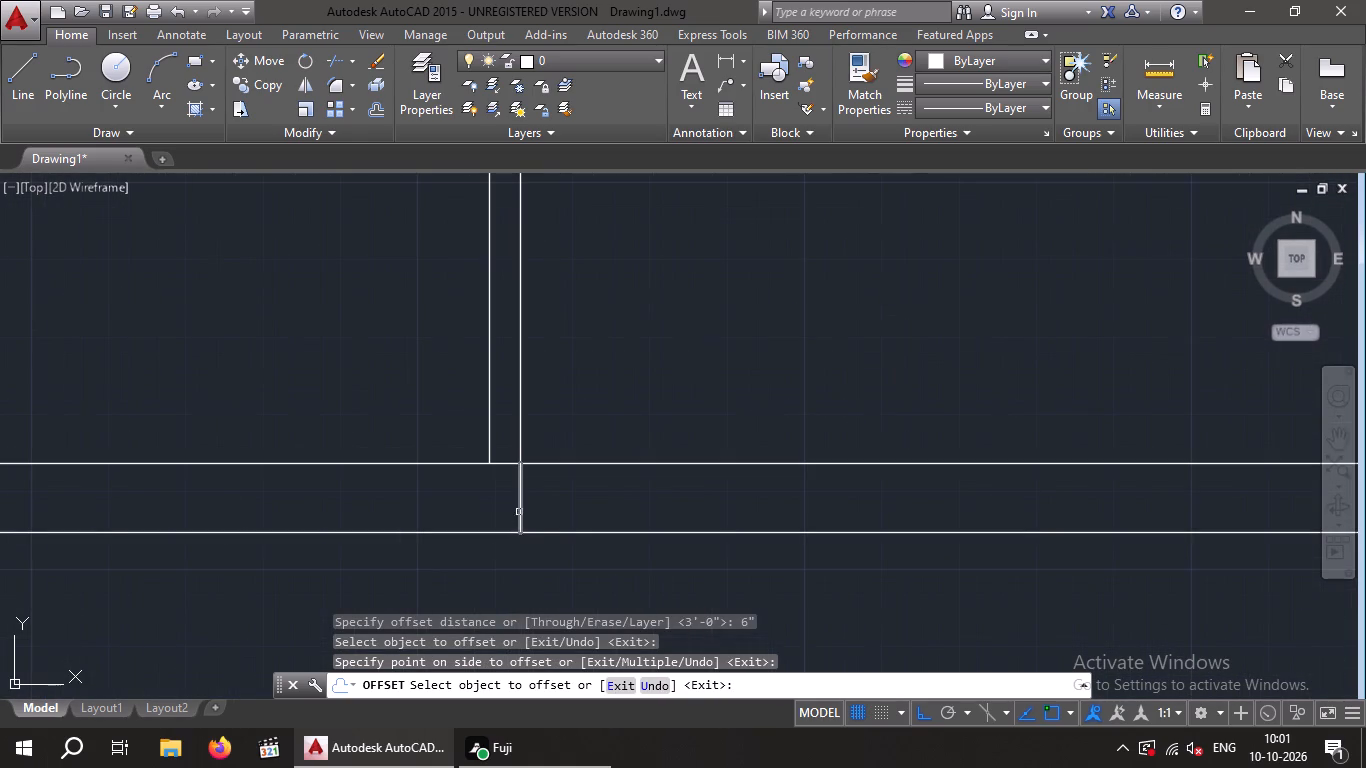
left_click(520, 512)
left_click(573, 515)
scroll(581, 507, "down", 3)
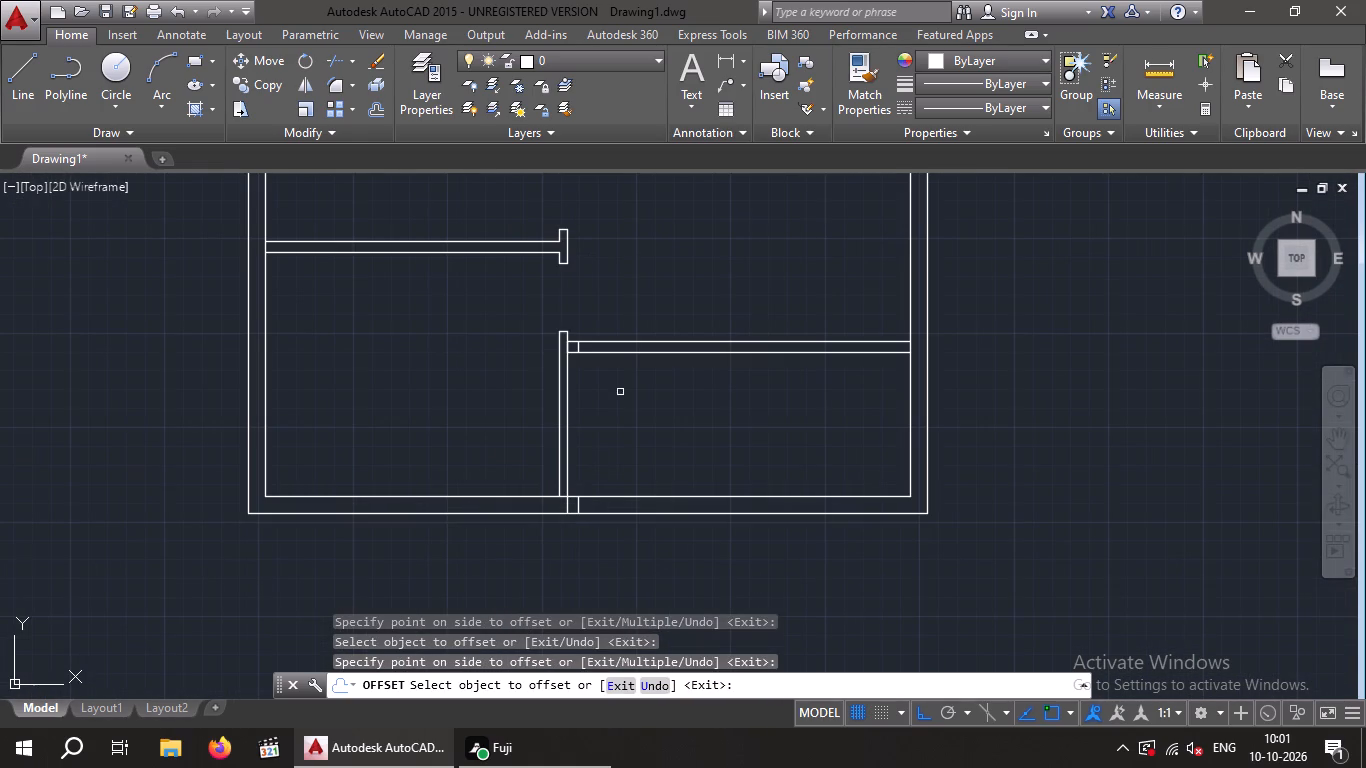
key("Escape")
key("Escape")
Delete the two original short lines at the vertical partition's right face, in the bottom outer wall and the right-room partition.
scroll(576, 480, "up", 2)
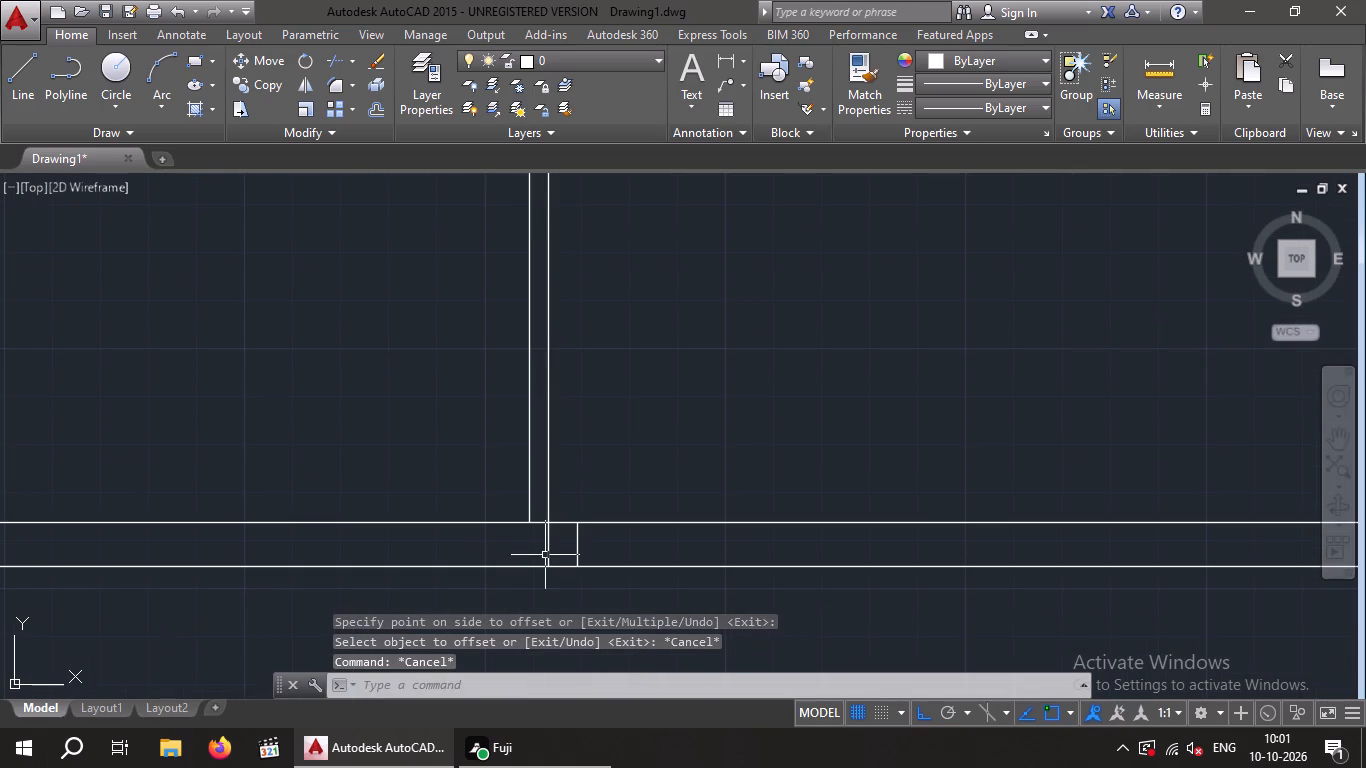
left_click(546, 549)
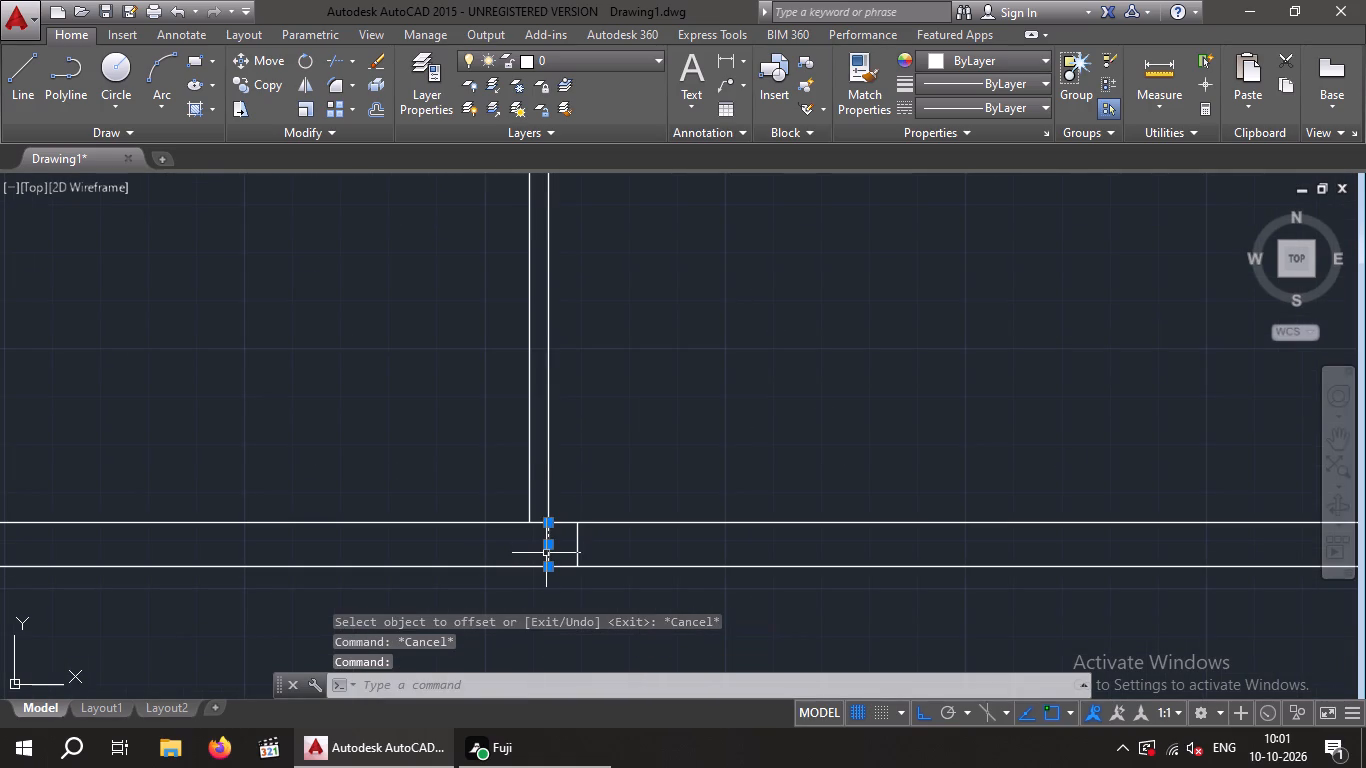
key("Delete")
scroll(562, 453, "down", 3)
scroll(557, 376, "up", 3)
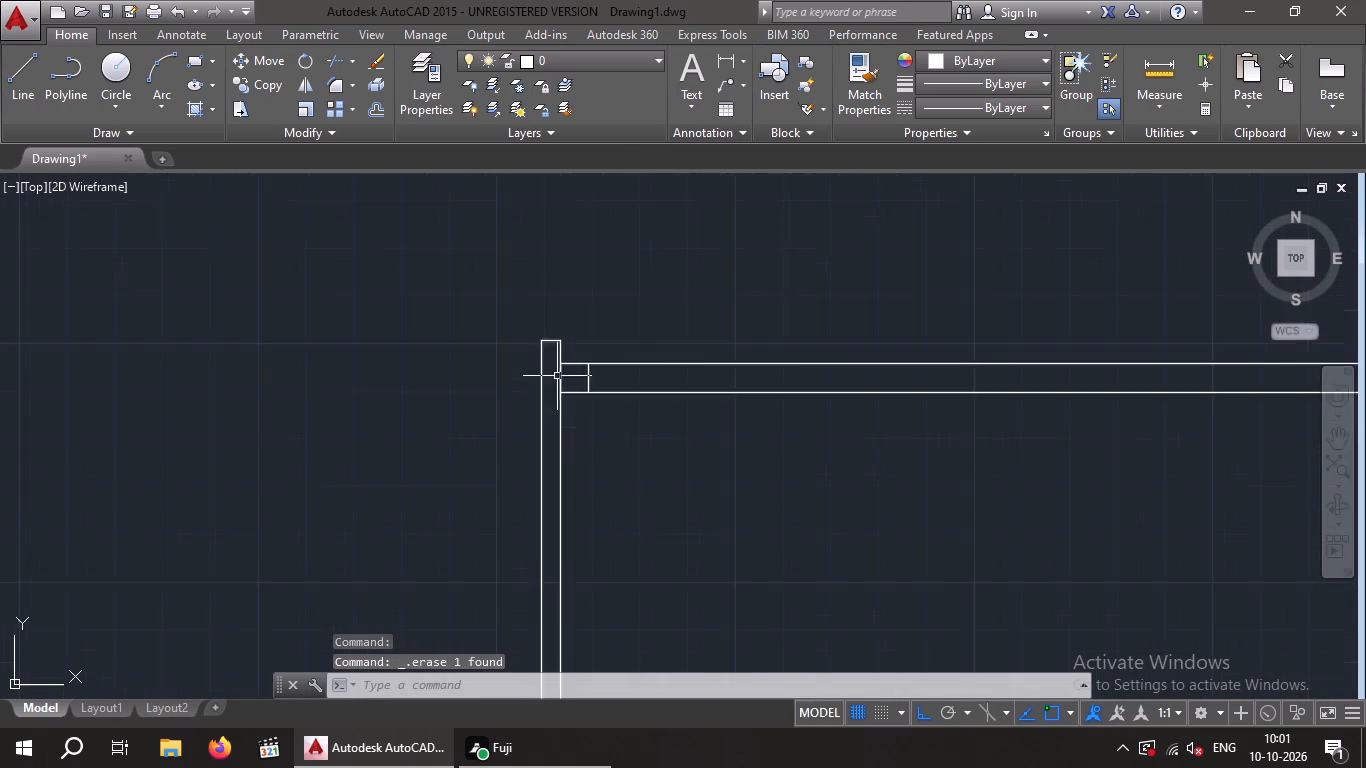
scroll(557, 376, "up", 1)
left_click(559, 379)
key("Delete")
scroll(577, 402, "down", 2)
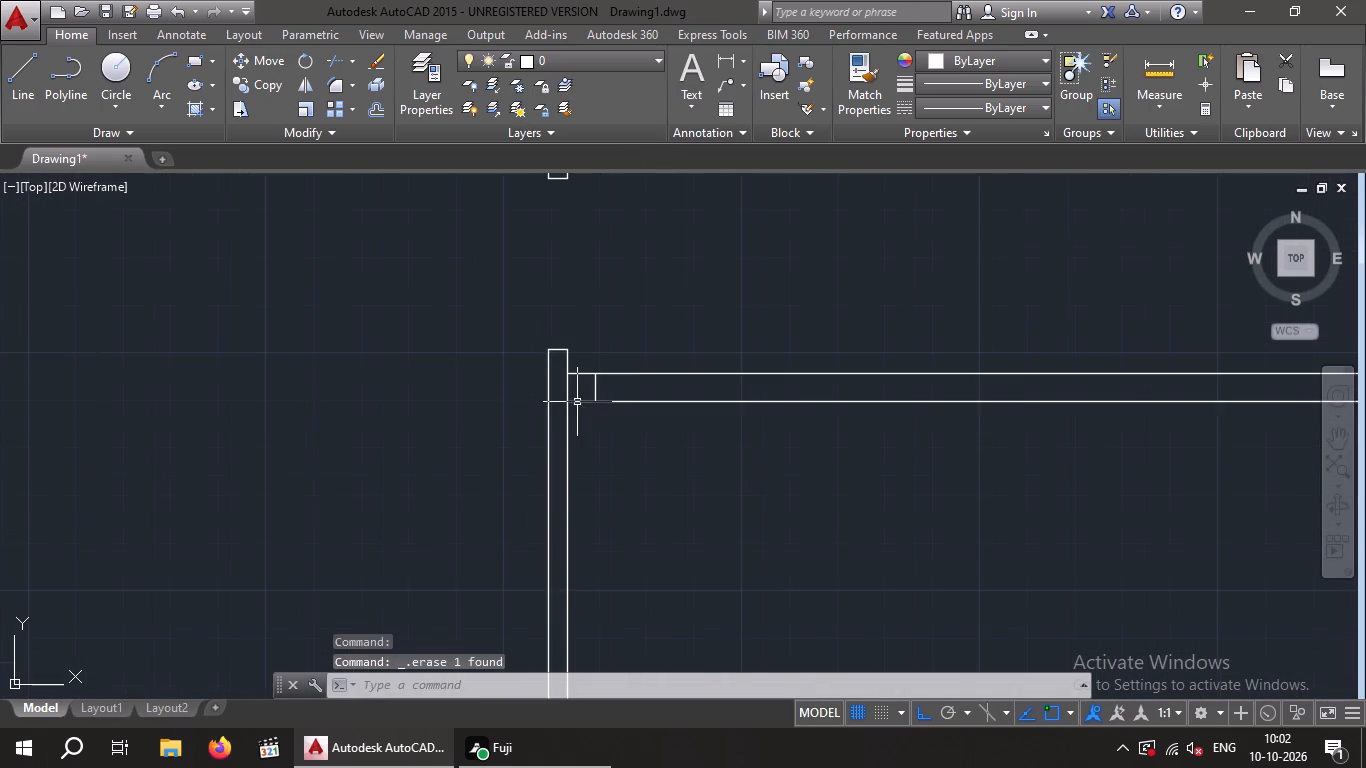
scroll(602, 448, "down", 2)
Offset the short line in the lower right-room partition 3' to the right to mark the doorway's far side.
middle_click_drag(602, 449, 473, 451)
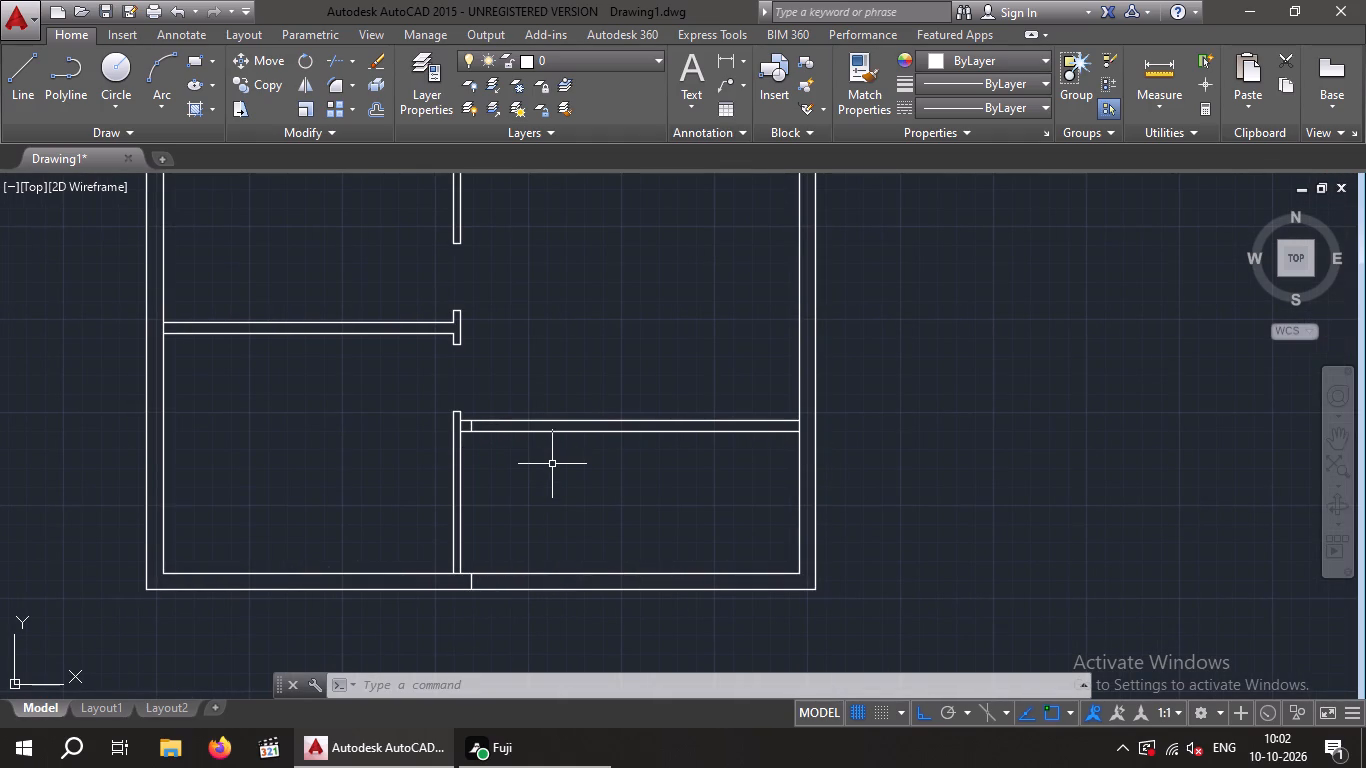
key("o")
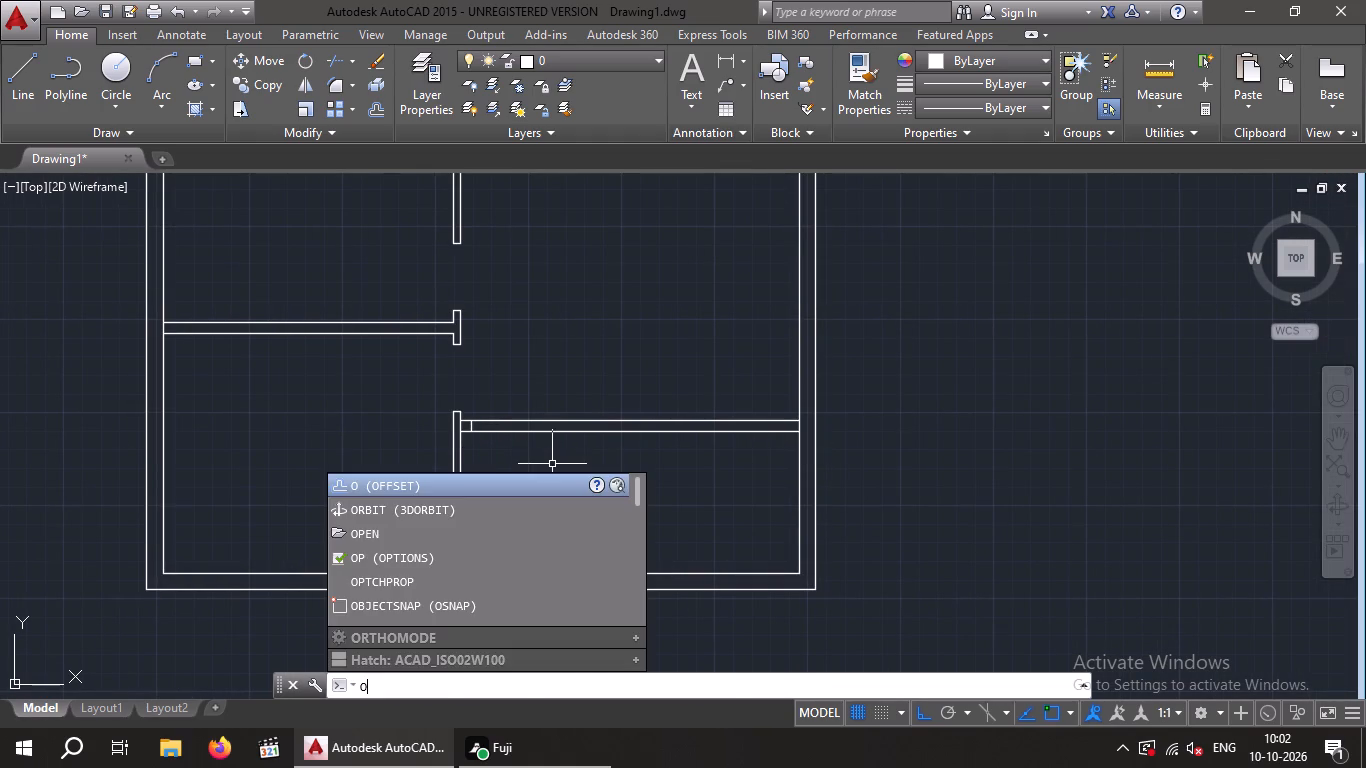
key("Return")
type("3'")
key("Return")
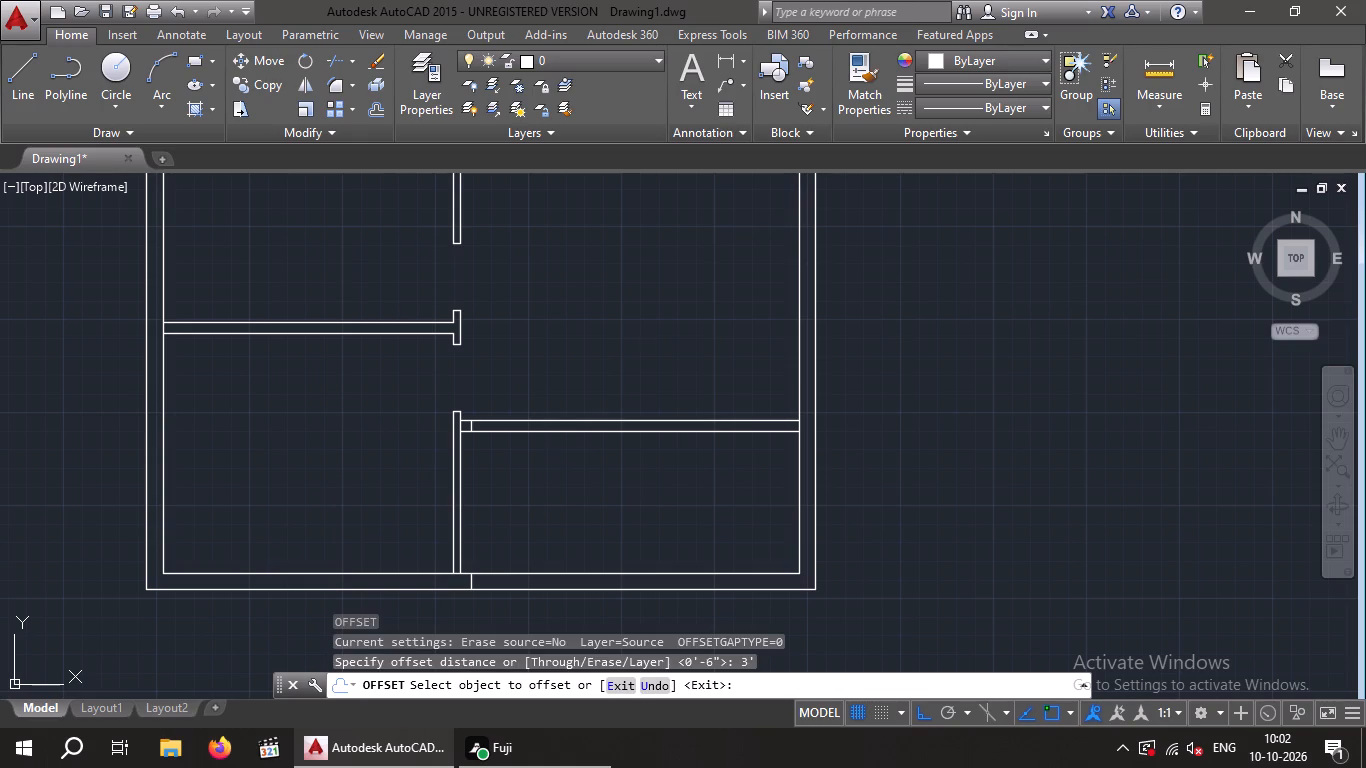
scroll(473, 431, "up", 2)
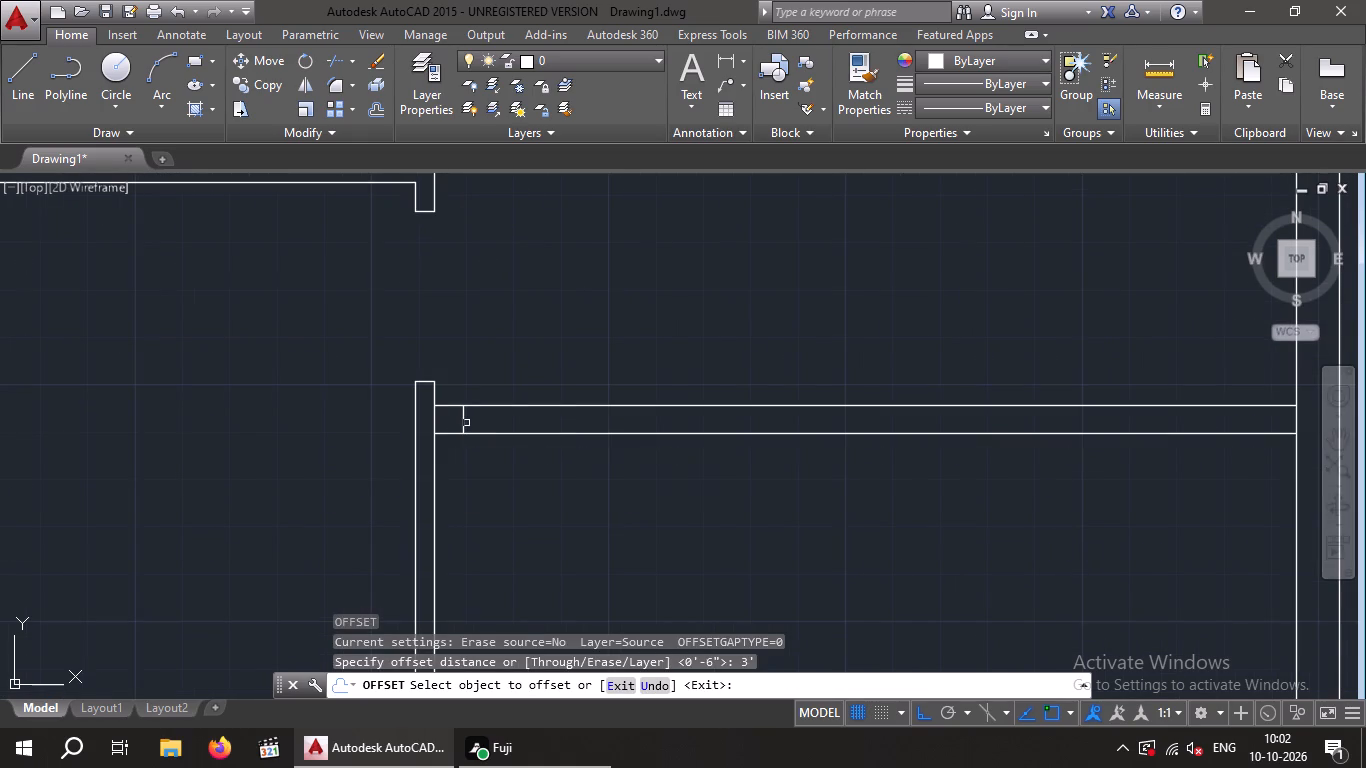
left_click_drag(462, 423, 488, 433)
left_click(602, 440)
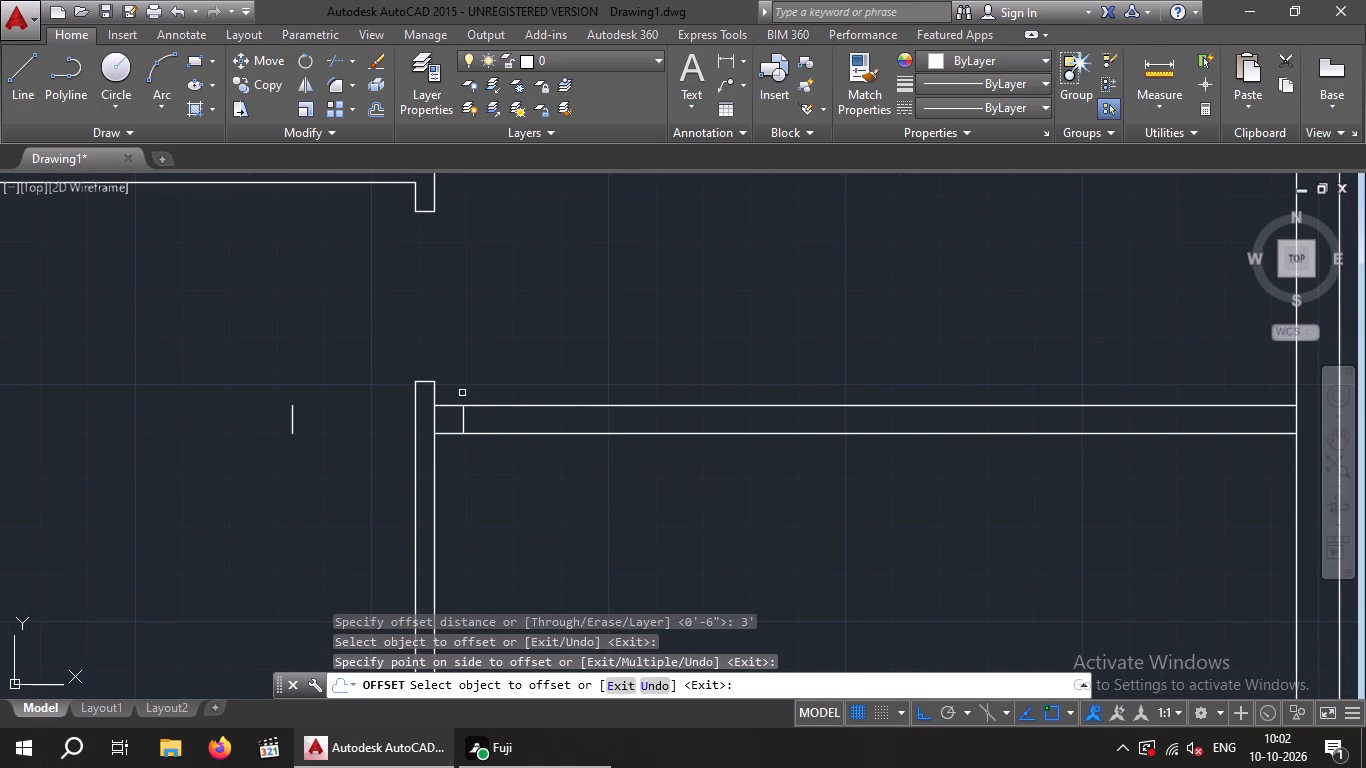
left_click(465, 424)
left_click(562, 422)
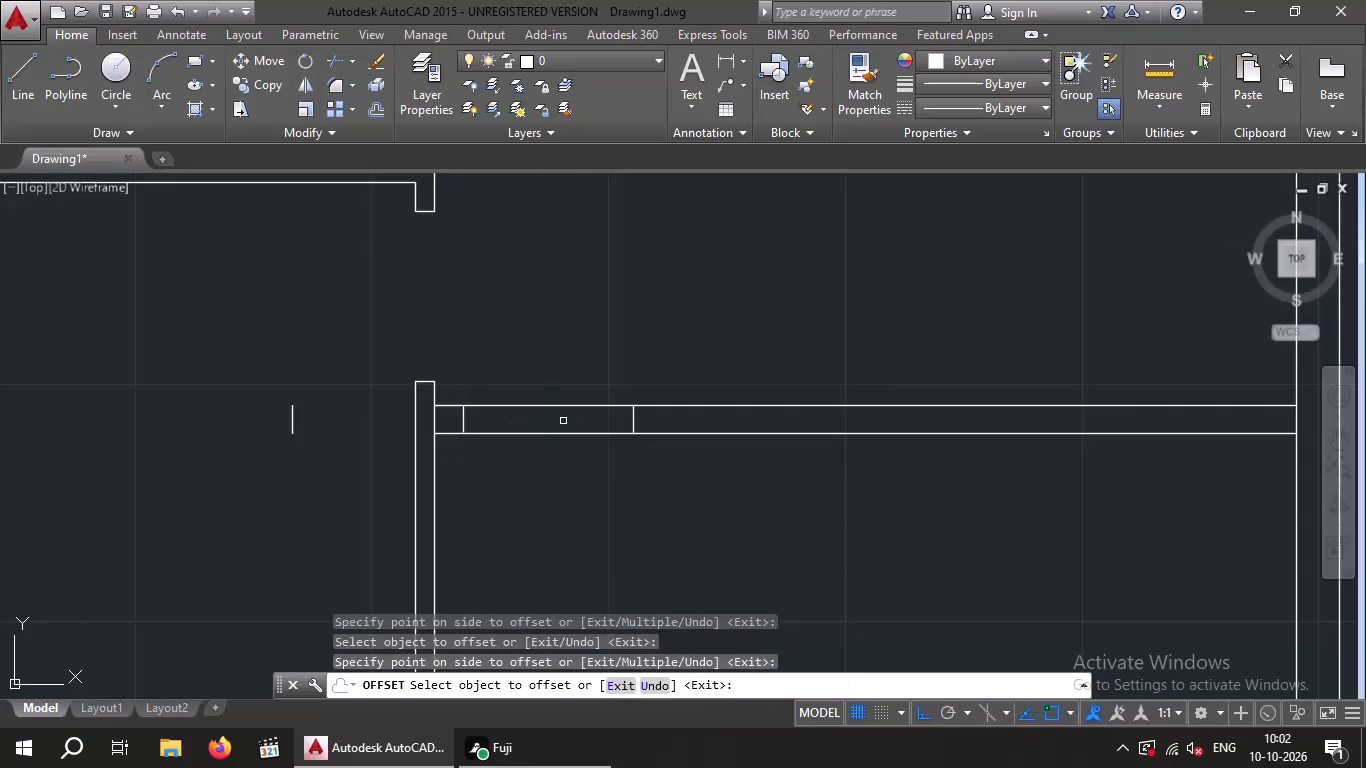
left_click(321, 401)
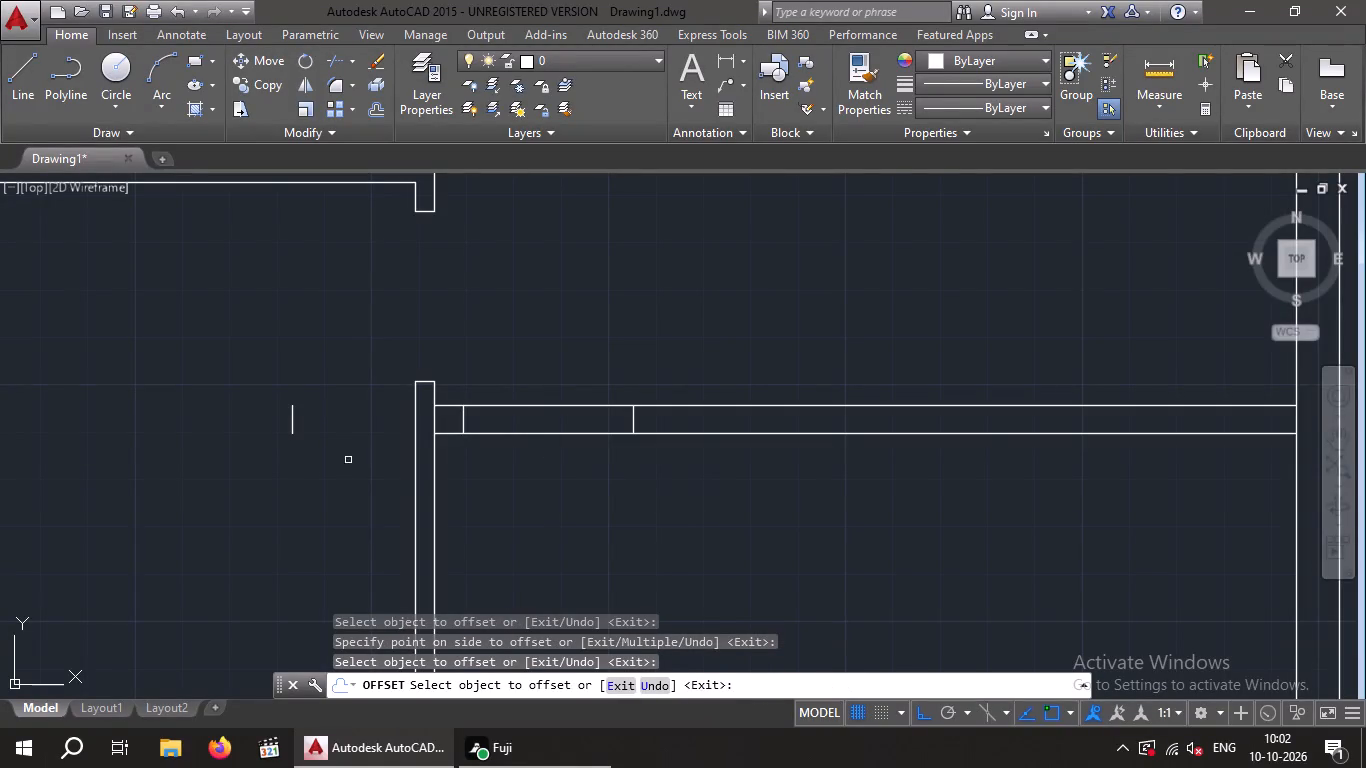
Delete the stray offset copy of the short line left of the long vertical partition.
middle_click_drag(356, 458, 341, 415)
key("Escape")
key("Escape")
left_click_drag(324, 366, 213, 375)
left_click(211, 376)
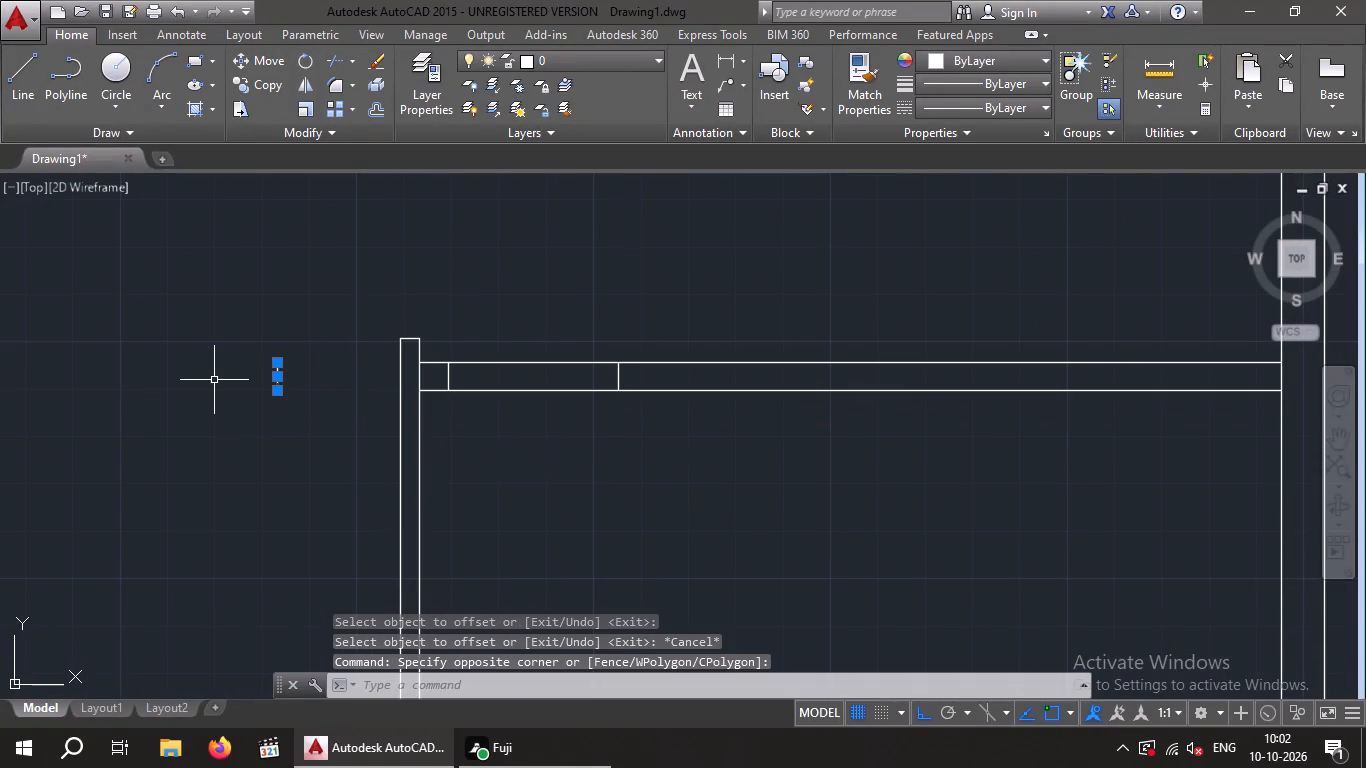
key("Delete")
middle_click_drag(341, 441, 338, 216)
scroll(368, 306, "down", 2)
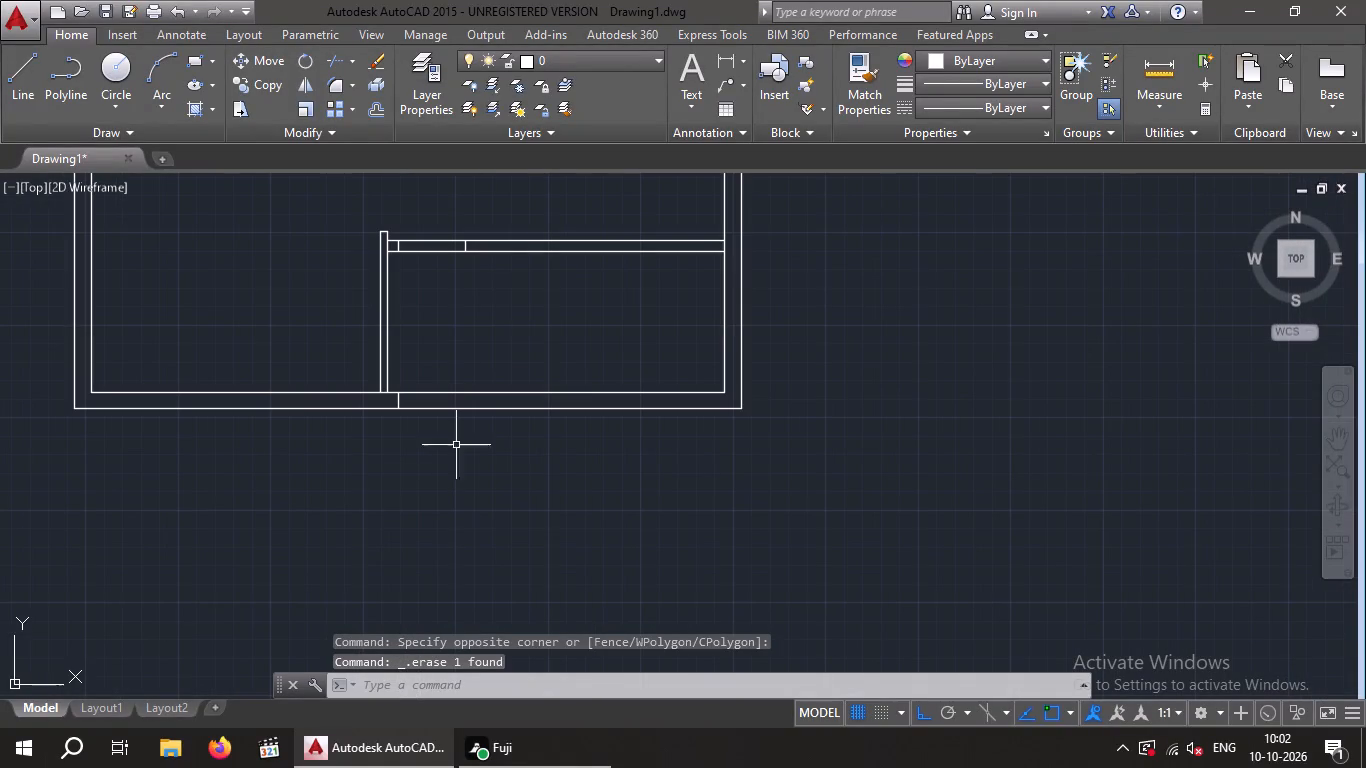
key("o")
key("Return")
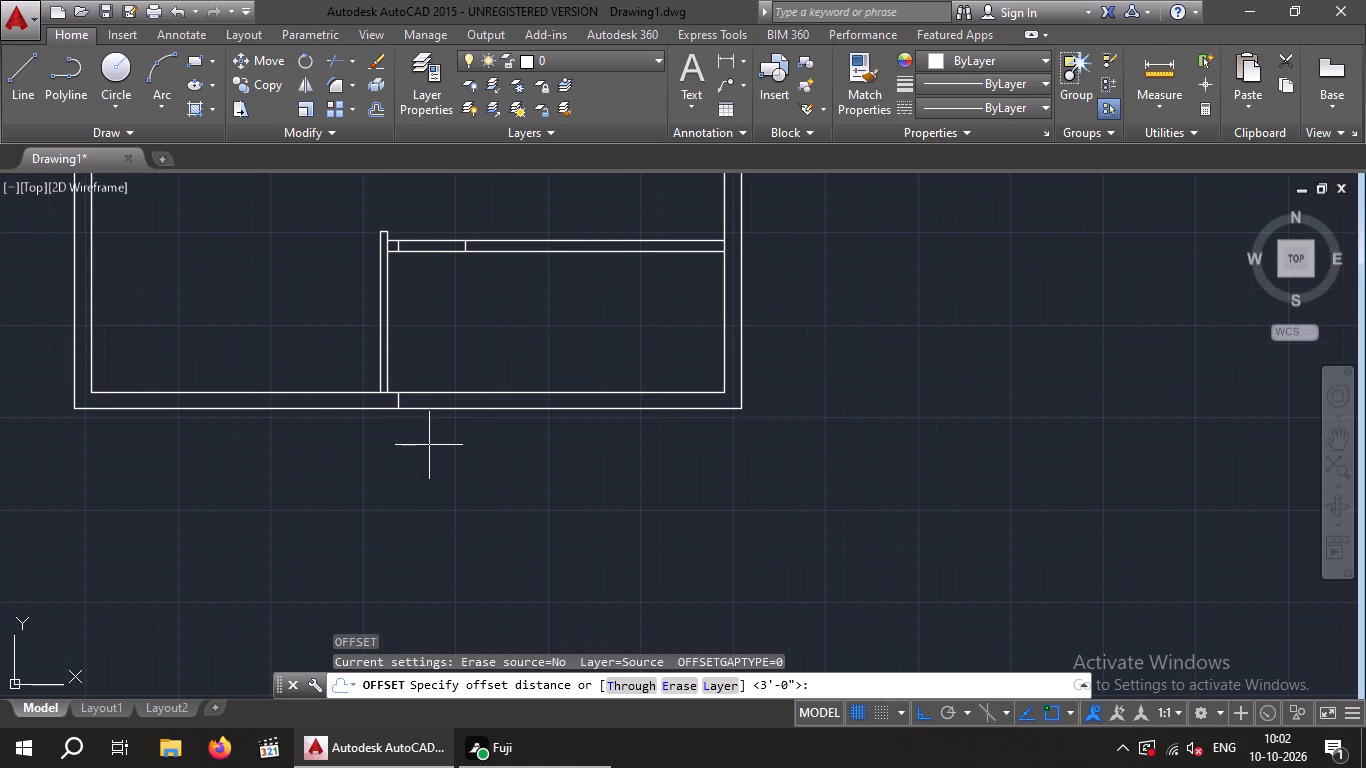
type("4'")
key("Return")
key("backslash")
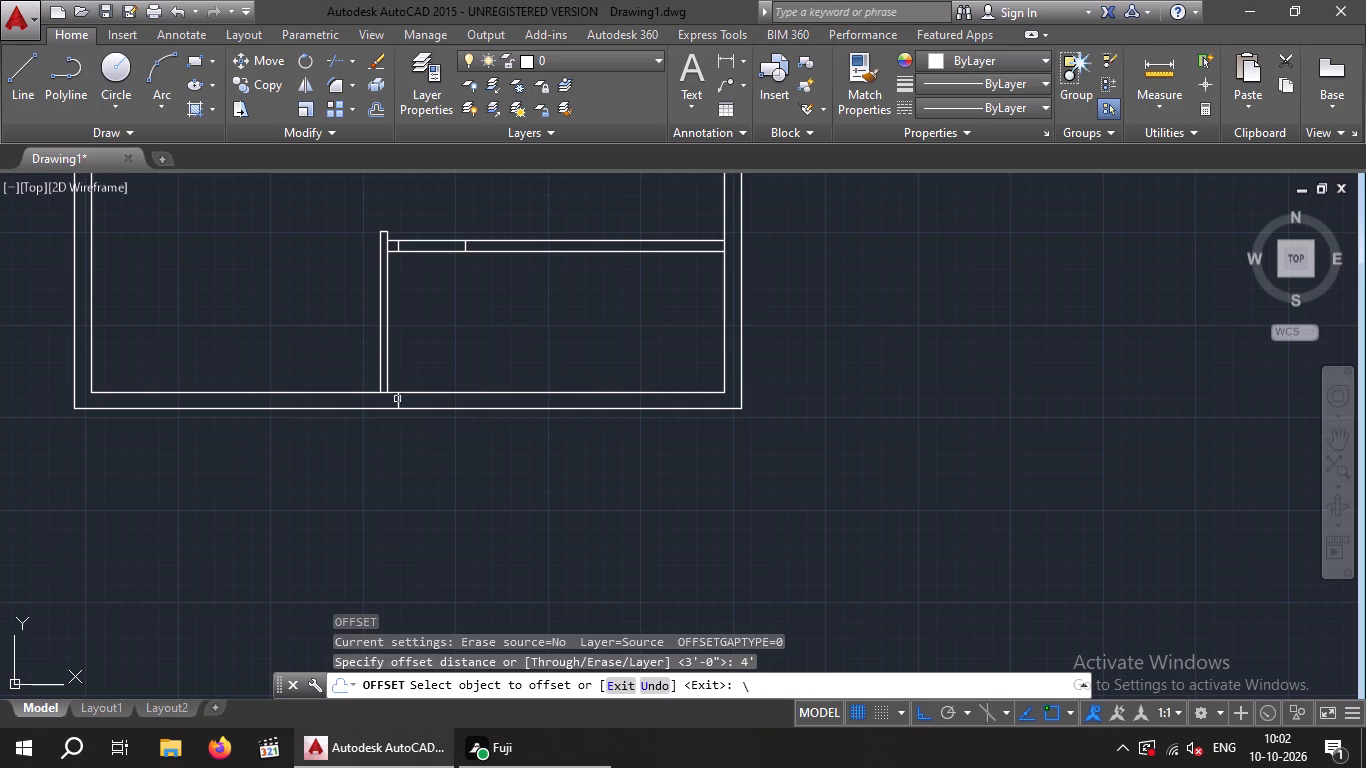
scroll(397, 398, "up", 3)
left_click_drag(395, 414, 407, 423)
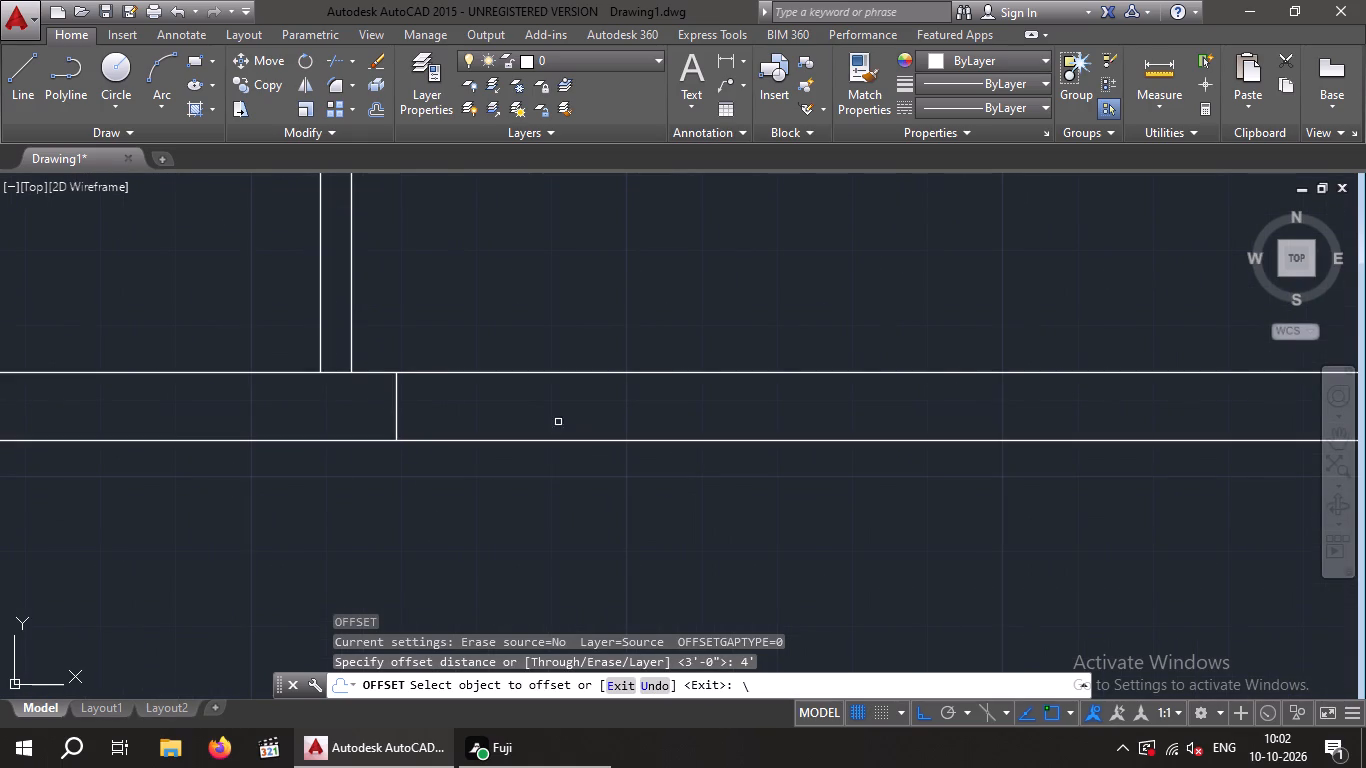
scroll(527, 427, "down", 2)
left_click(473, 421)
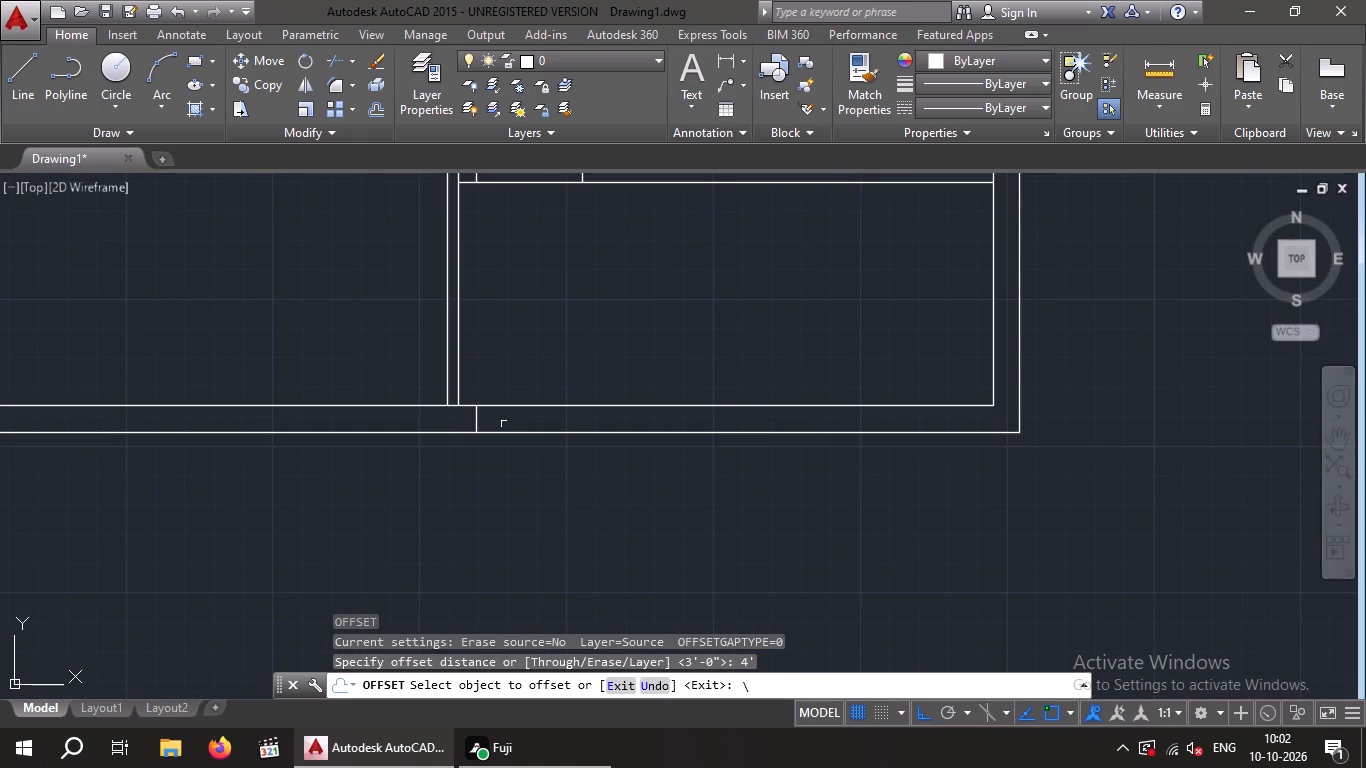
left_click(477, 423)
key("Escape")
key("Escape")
Offset the short line in the bottom outer wall 4' to the right.
key("o")
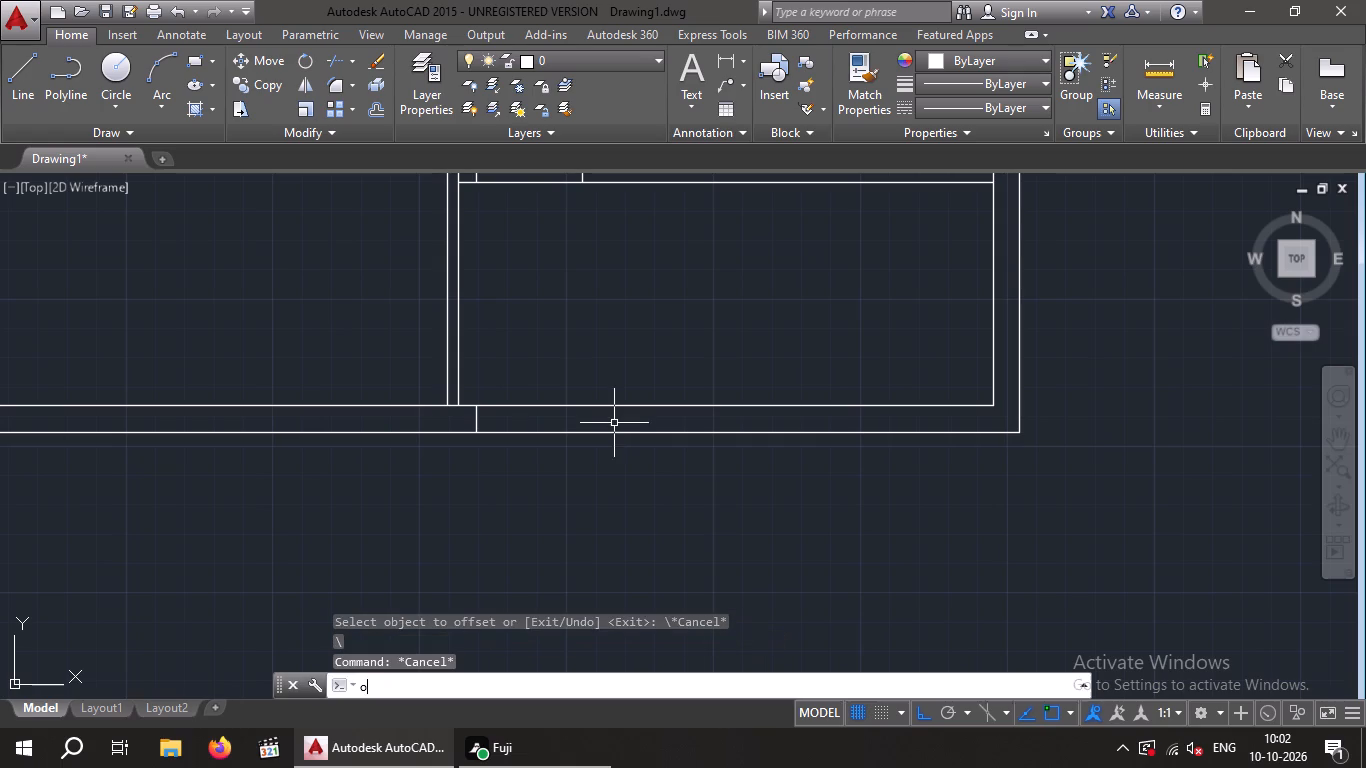
key("Return")
key("4")
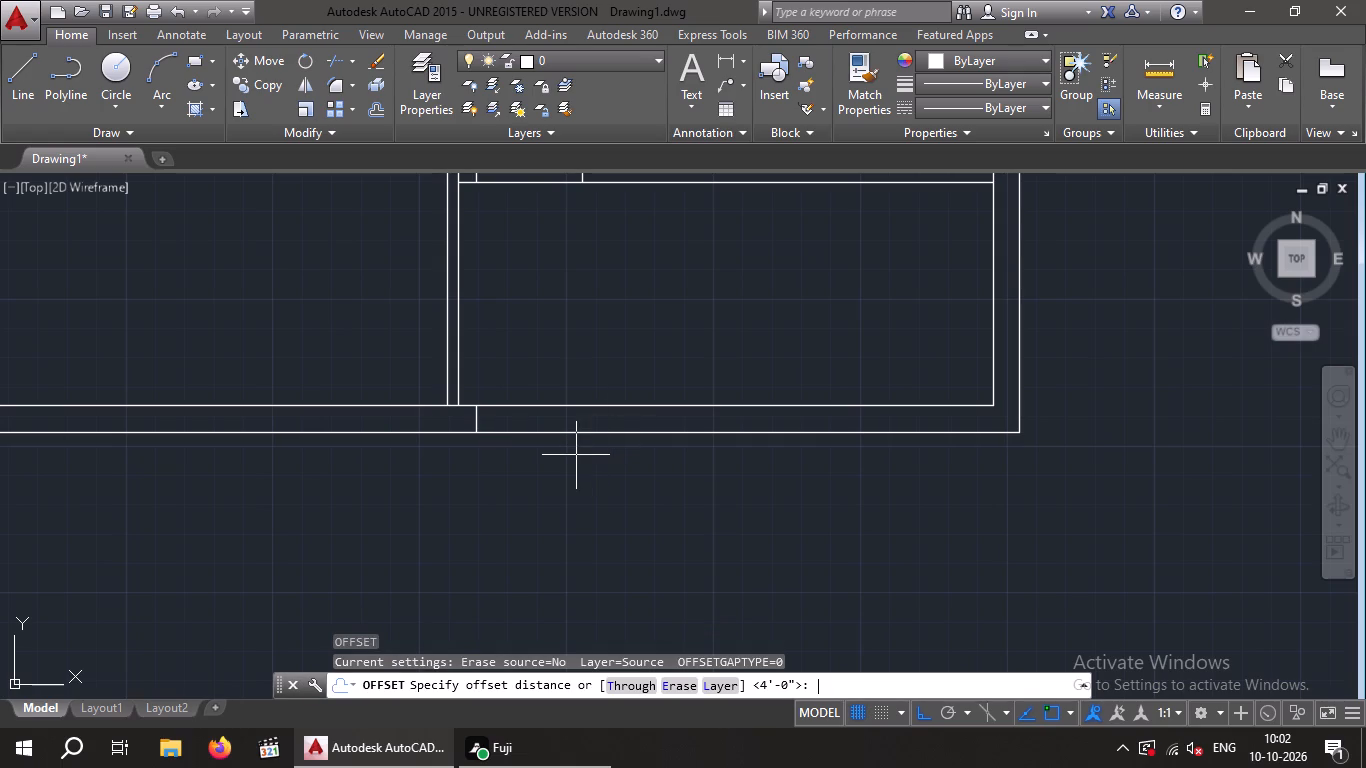
key("apostrophe")
key("Return")
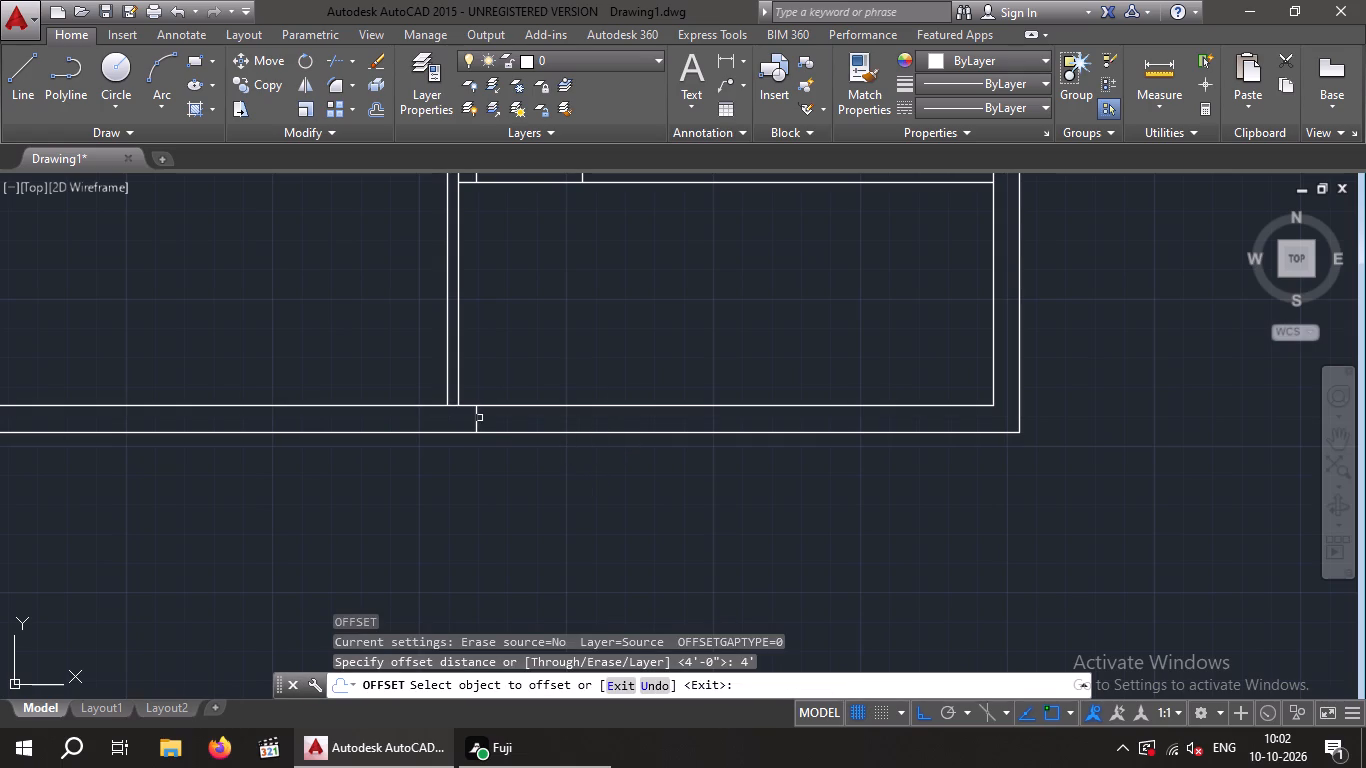
left_click(479, 418)
left_click(475, 421)
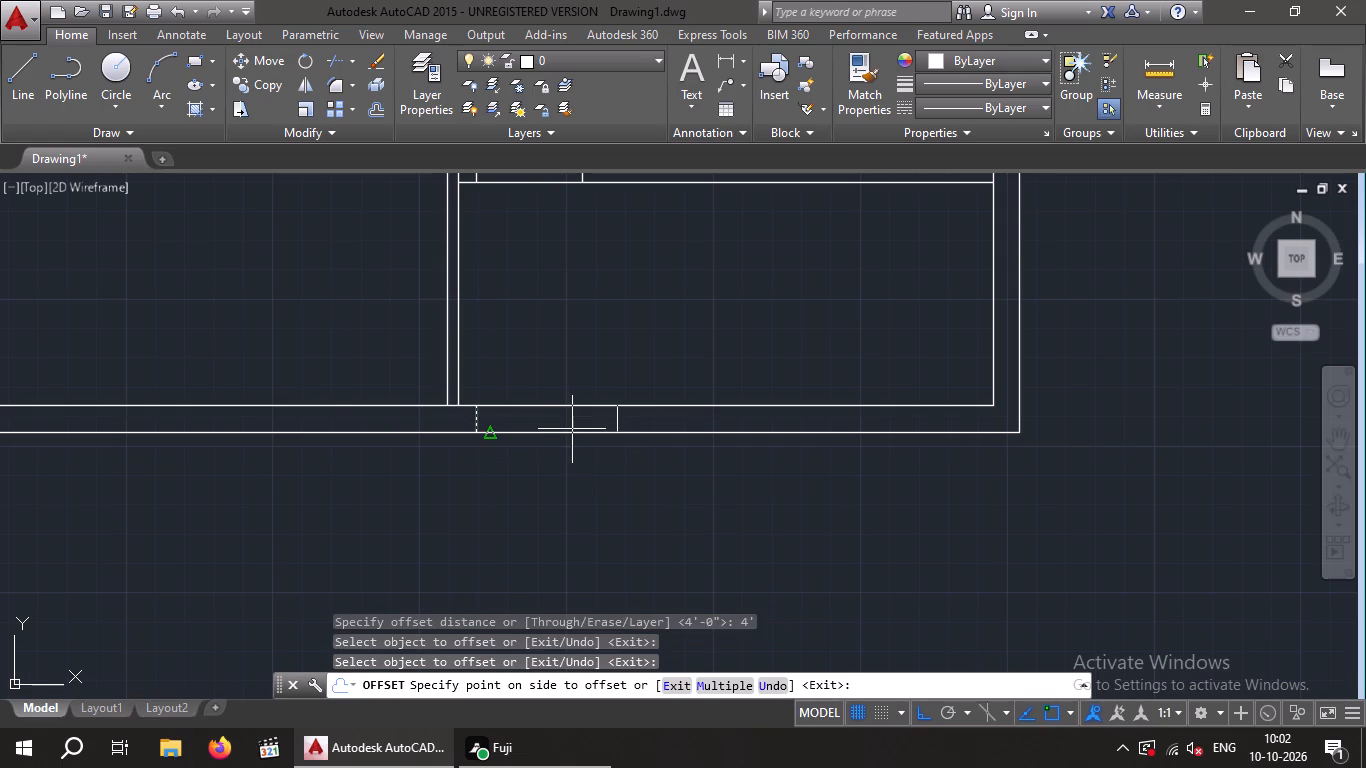
left_click(572, 429)
key("Escape")
key("Escape")
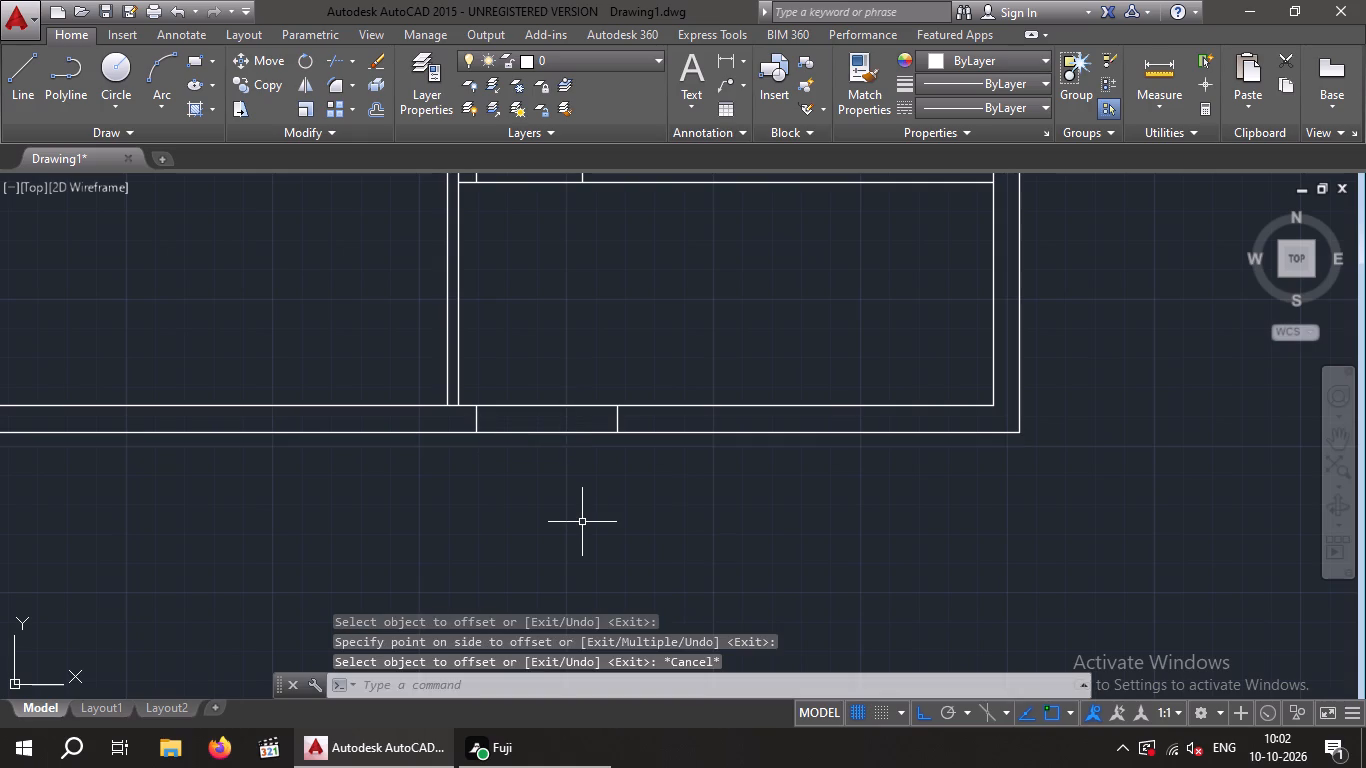
Trim both wall faces between the door lines in the bottom outer wall and the lower right-room partition.
type("tr")
key("space")
key("space")
left_click_drag(534, 361, 539, 410)
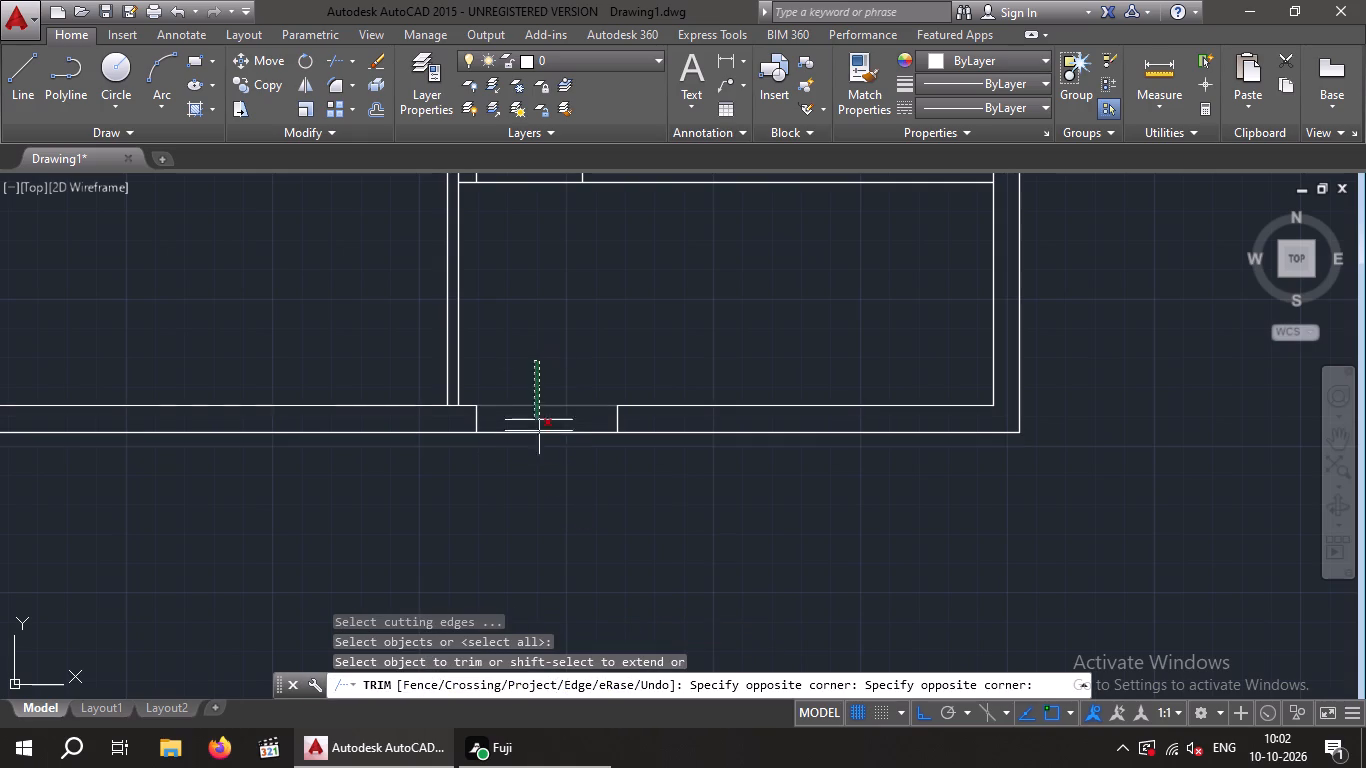
left_click(546, 468)
middle_click_drag(538, 303, 510, 533)
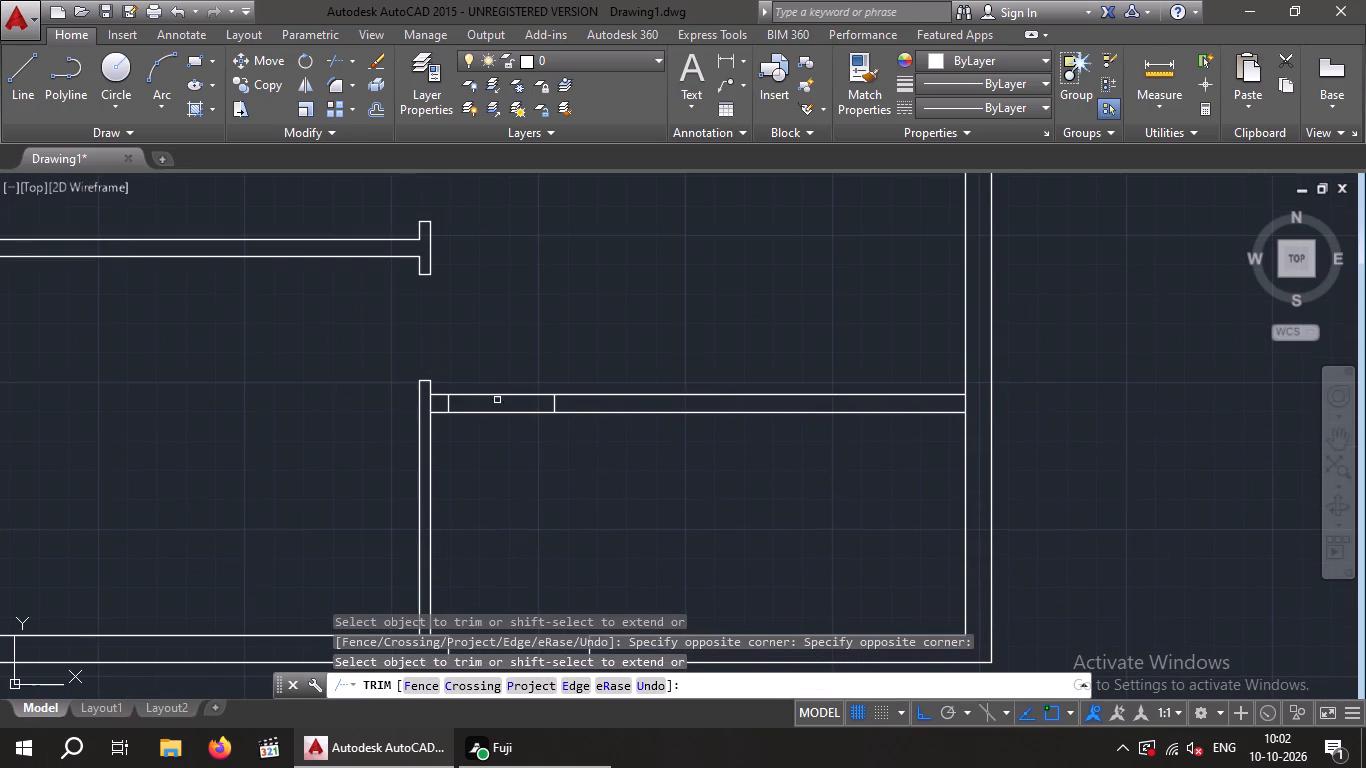
left_click_drag(490, 355, 490, 377)
left_click(494, 451)
Trim the face lines closing the long vertical partition's junctions with the lower right-room partition stub and the bottom outer wall.
scroll(434, 403, "up", 3)
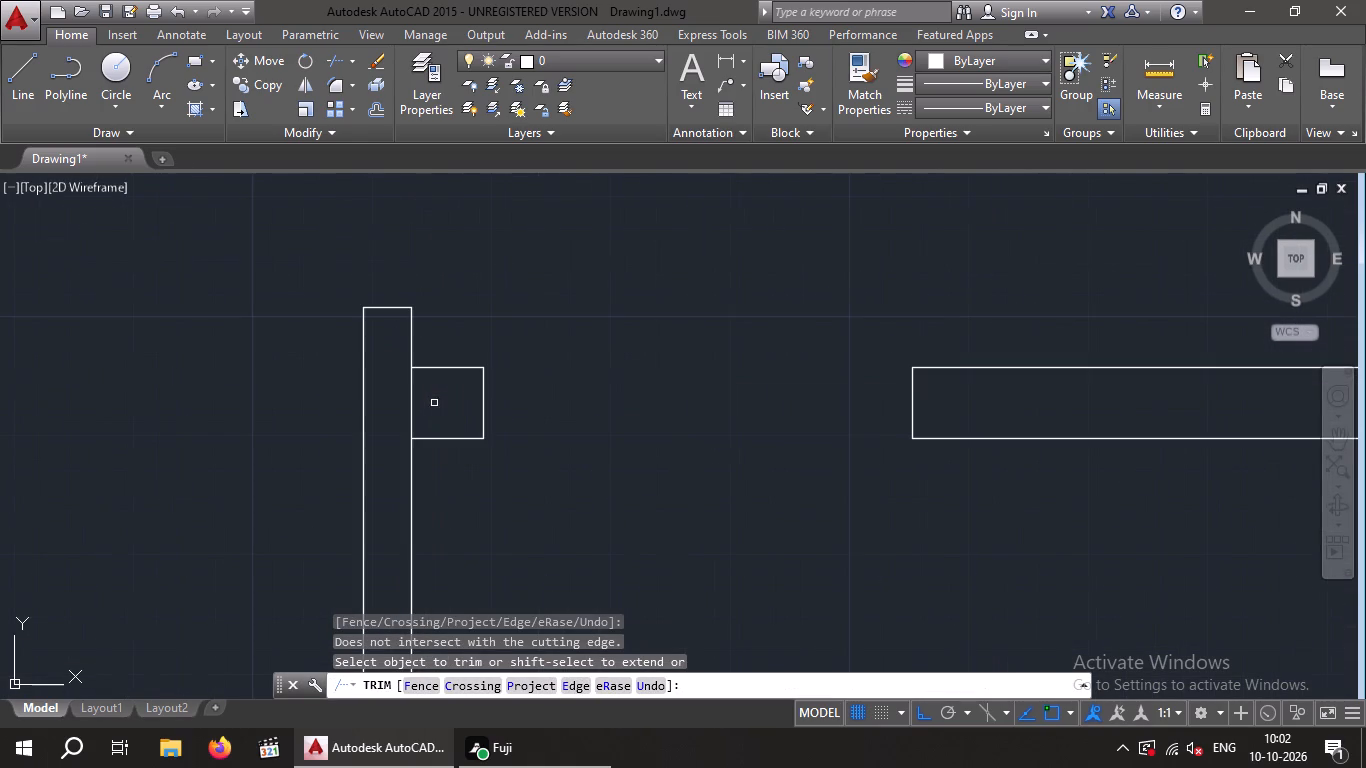
left_click(430, 406)
left_click(406, 411)
scroll(421, 417, "down", 3)
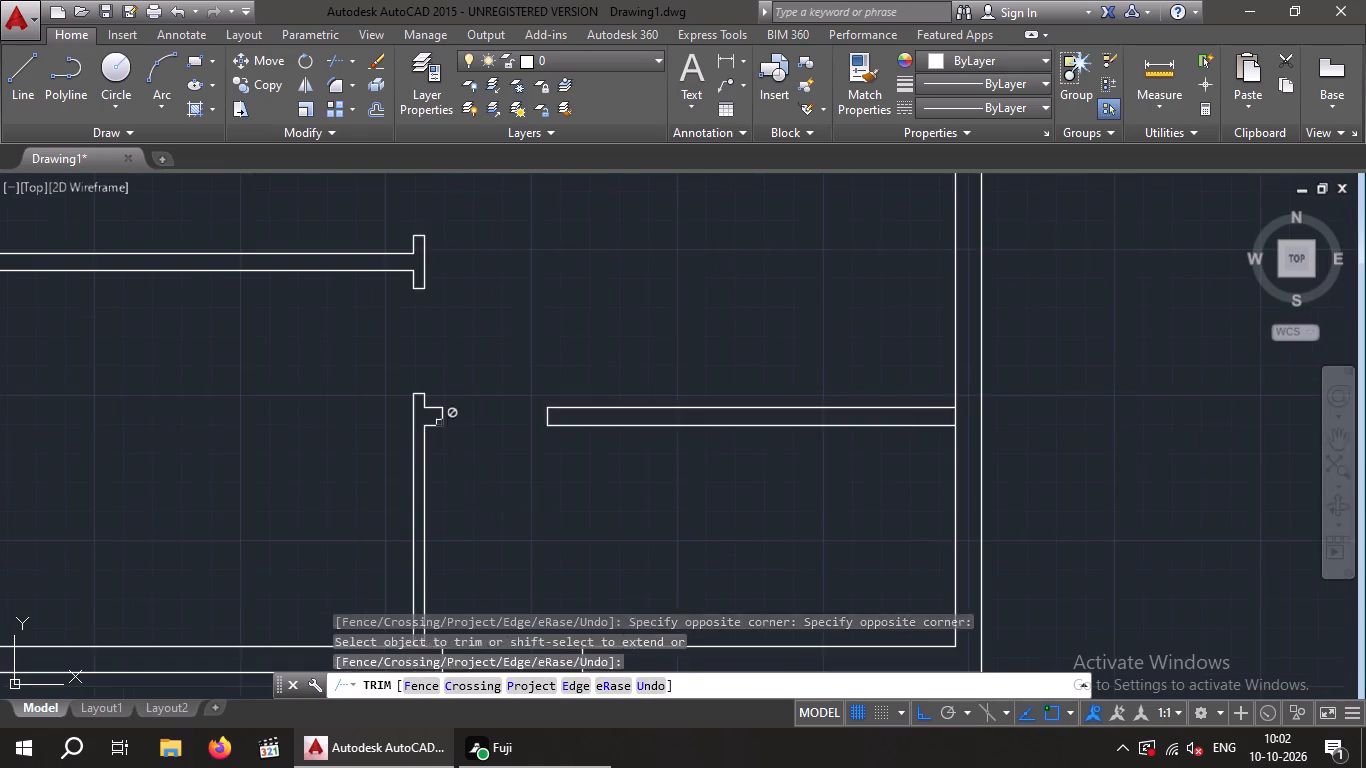
scroll(520, 523, "down", 1)
middle_click_drag(517, 503, 519, 392)
scroll(451, 495, "up", 4)
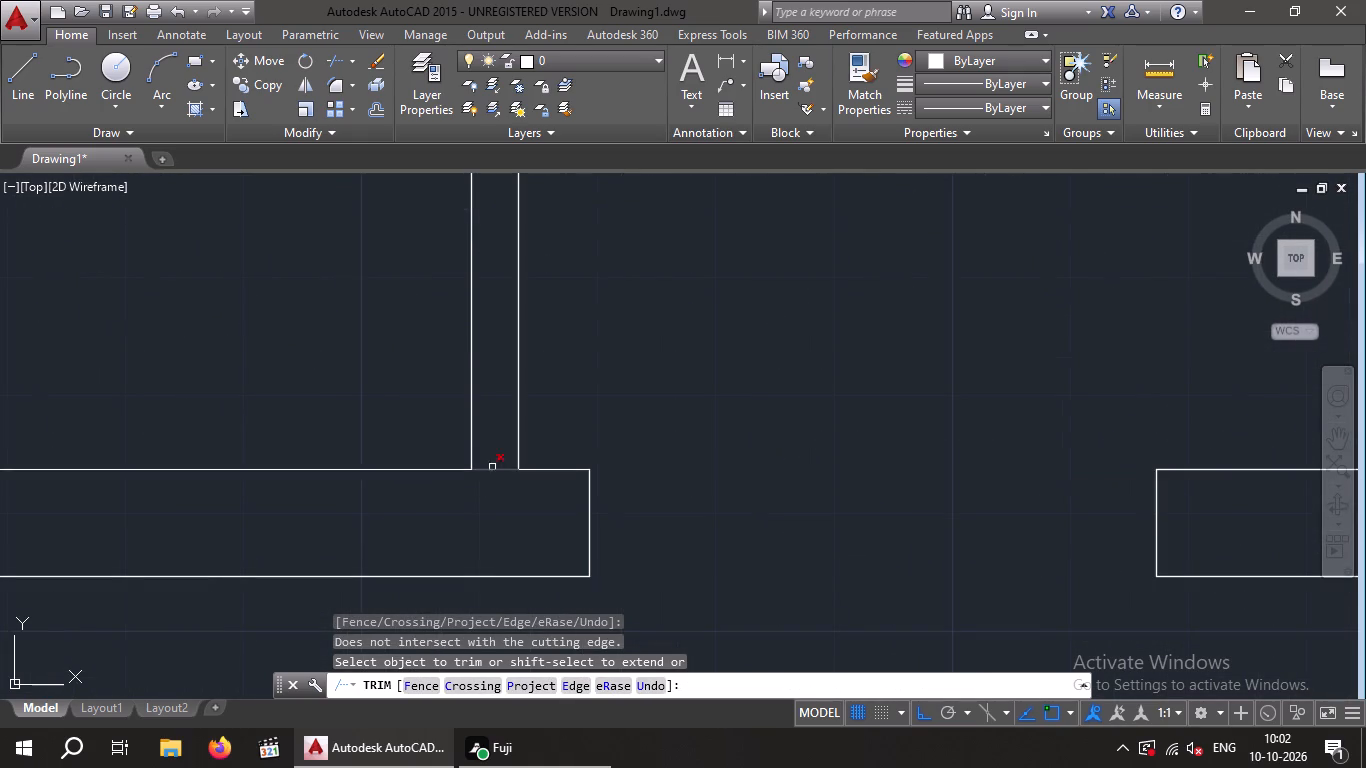
left_click(495, 456)
left_click(501, 484)
scroll(499, 513, "down", 2)
scroll(605, 417, "down", 2)
scroll(605, 417, "up", 1)
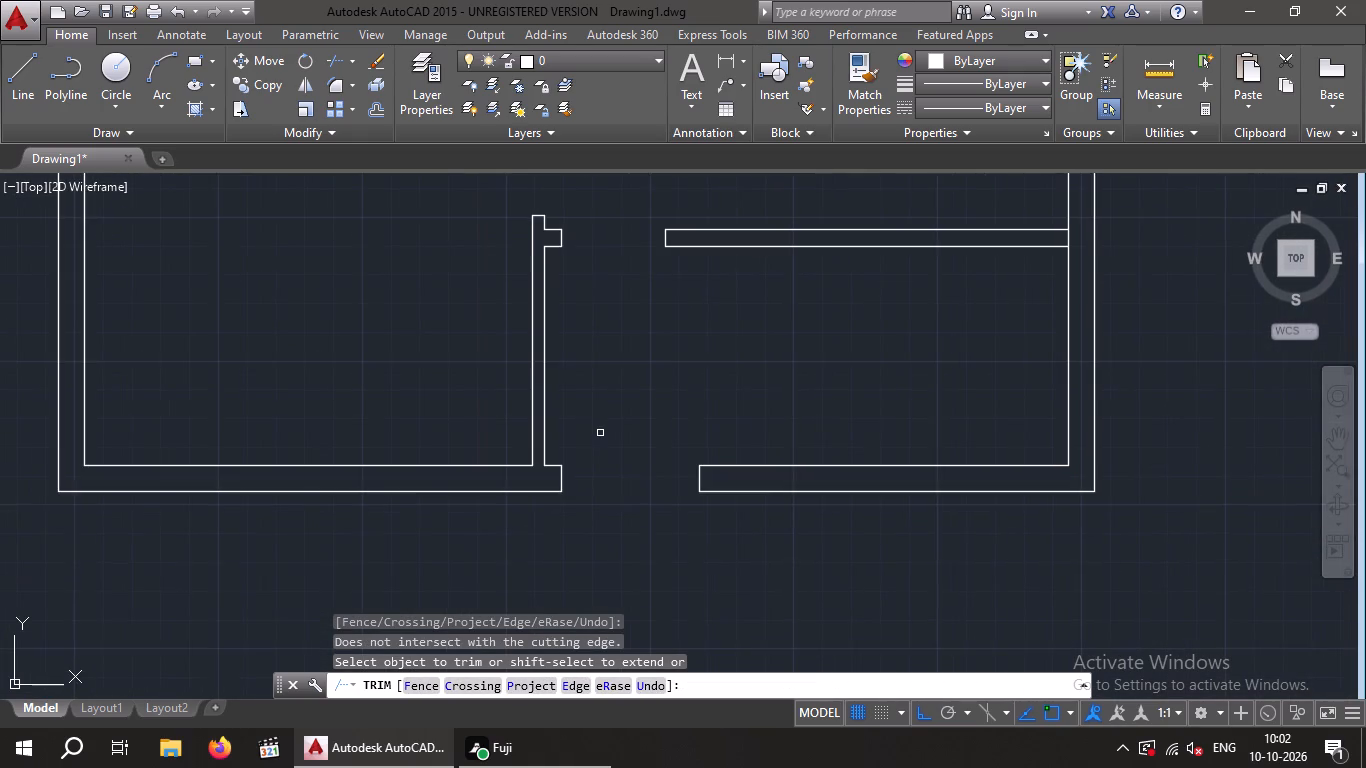
middle_click_drag(599, 433, 486, 516)
scroll(491, 474, "down", 3)
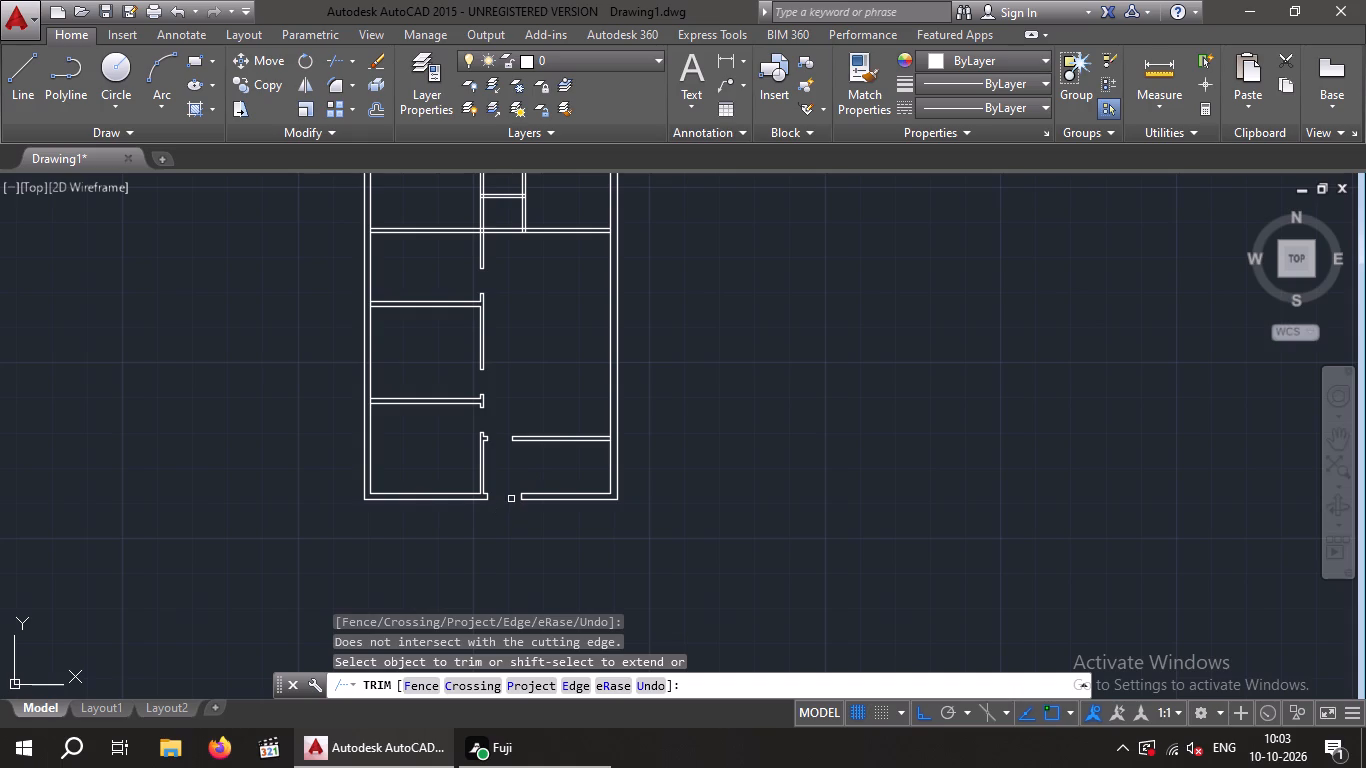
middle_click_drag(553, 393, 459, 513)
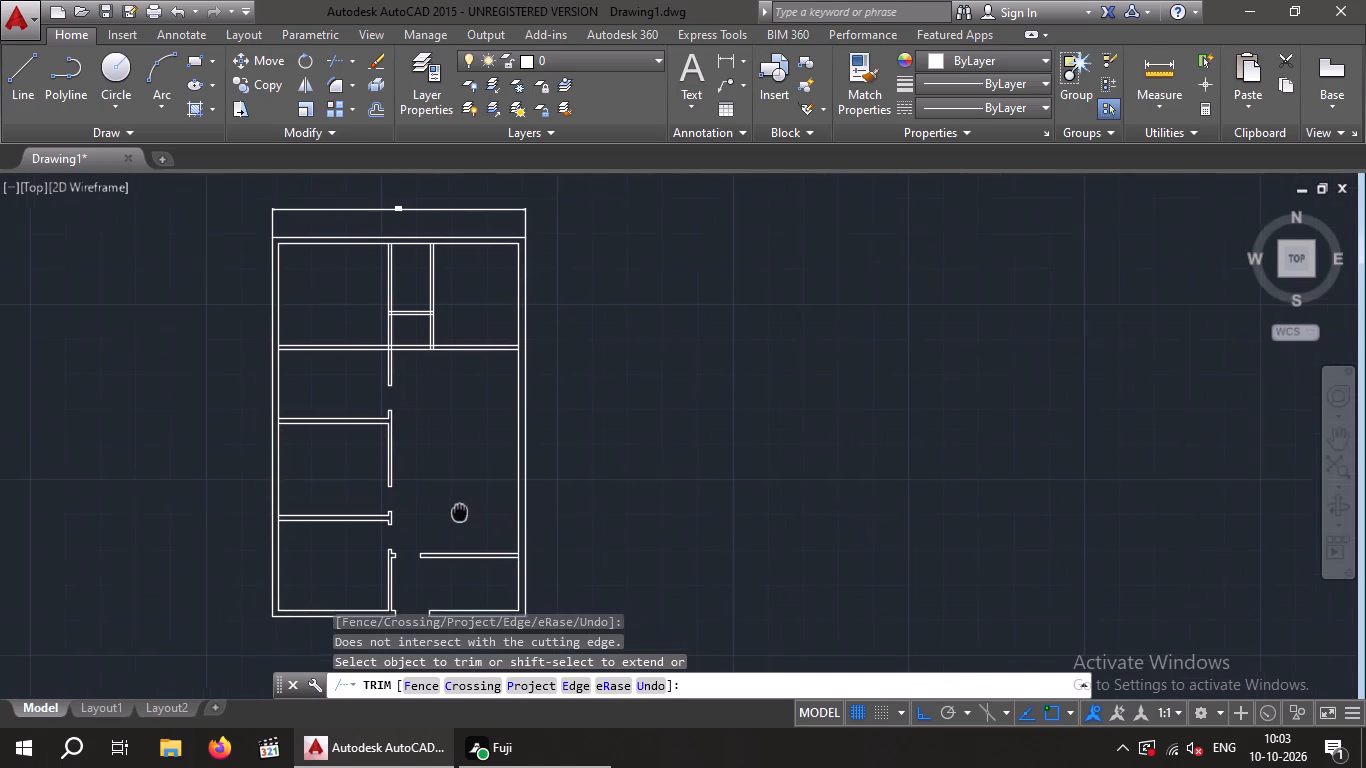
middle_click_drag(459, 513, 458, 515)
key("Escape")
key("Escape")
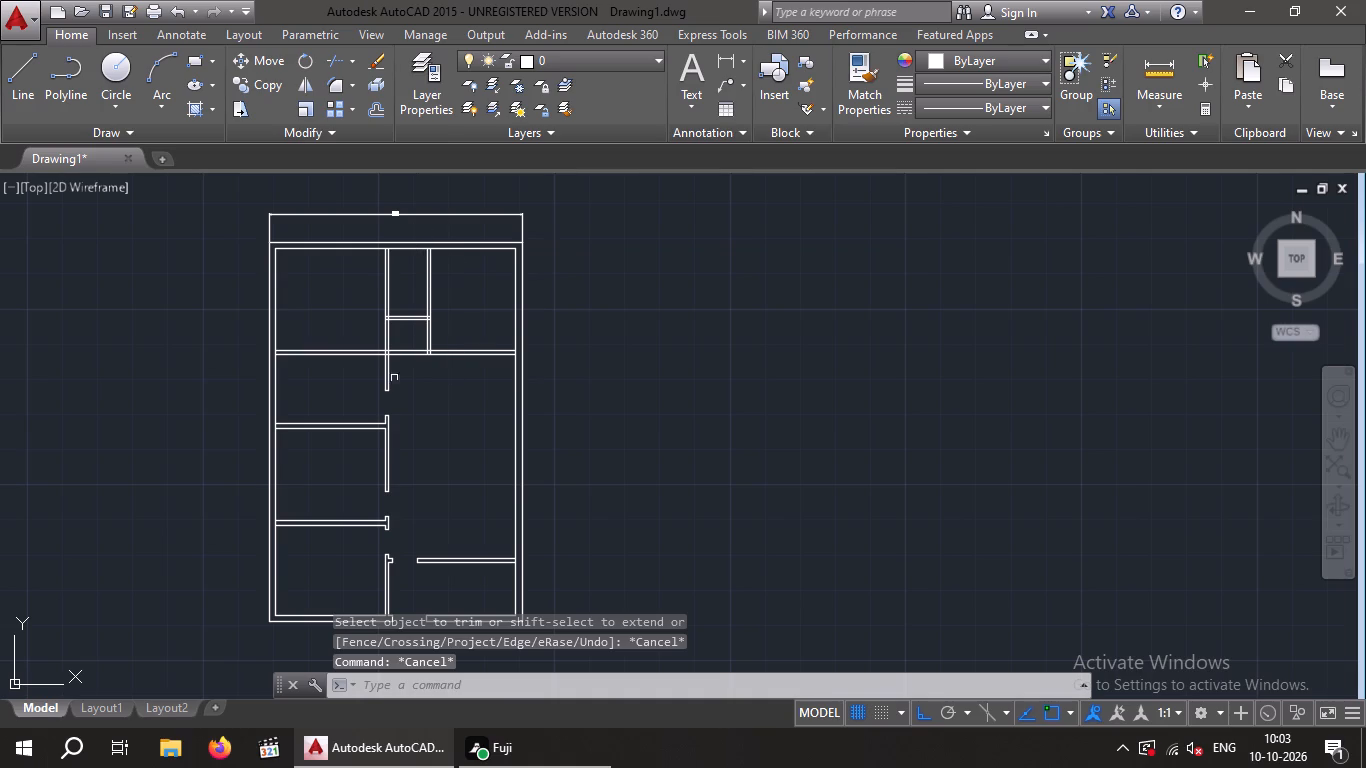
Draw a short line across the long vertical partition's thickness, along the upper face of the topmost full-width horizontal partition.
middle_click_drag(400, 419, 394, 371)
middle_click_drag(398, 388, 401, 435)
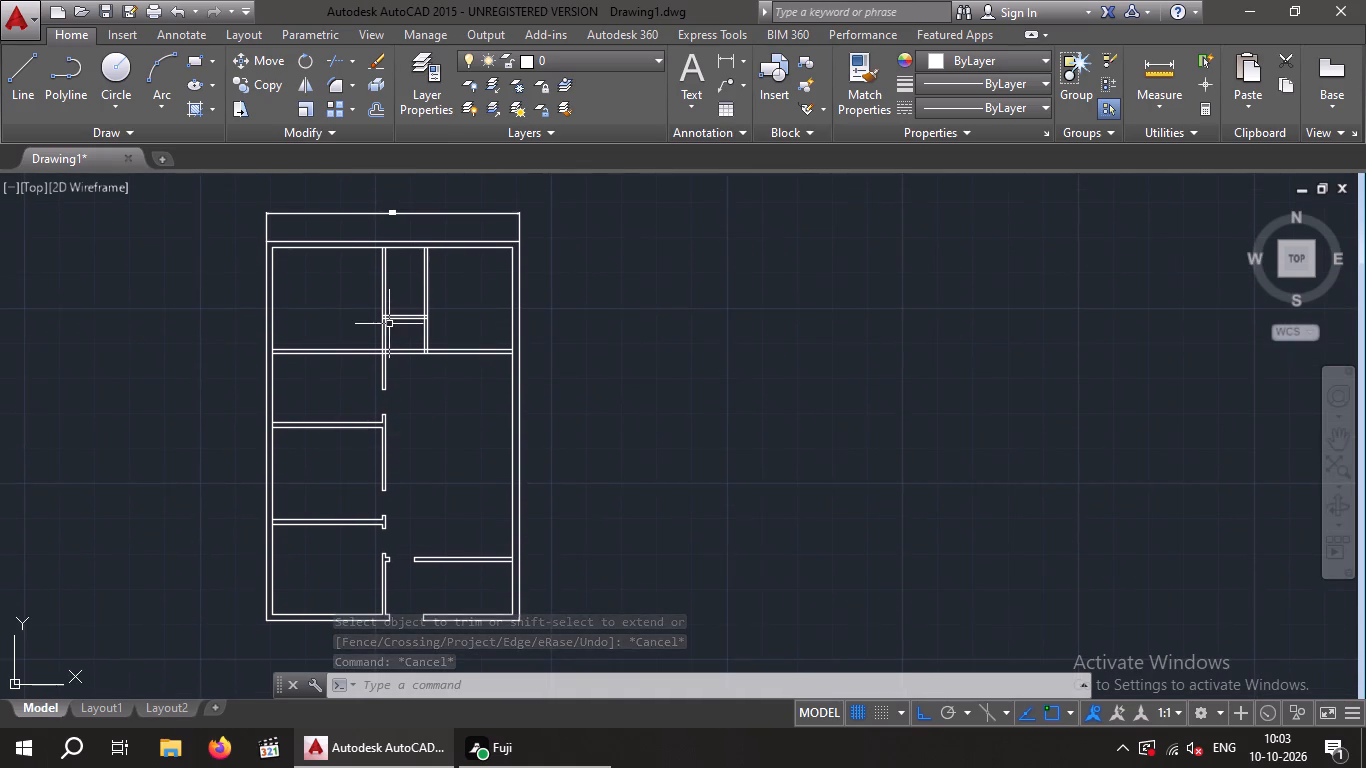
scroll(387, 324, "up", 6)
scroll(390, 350, "down", 2)
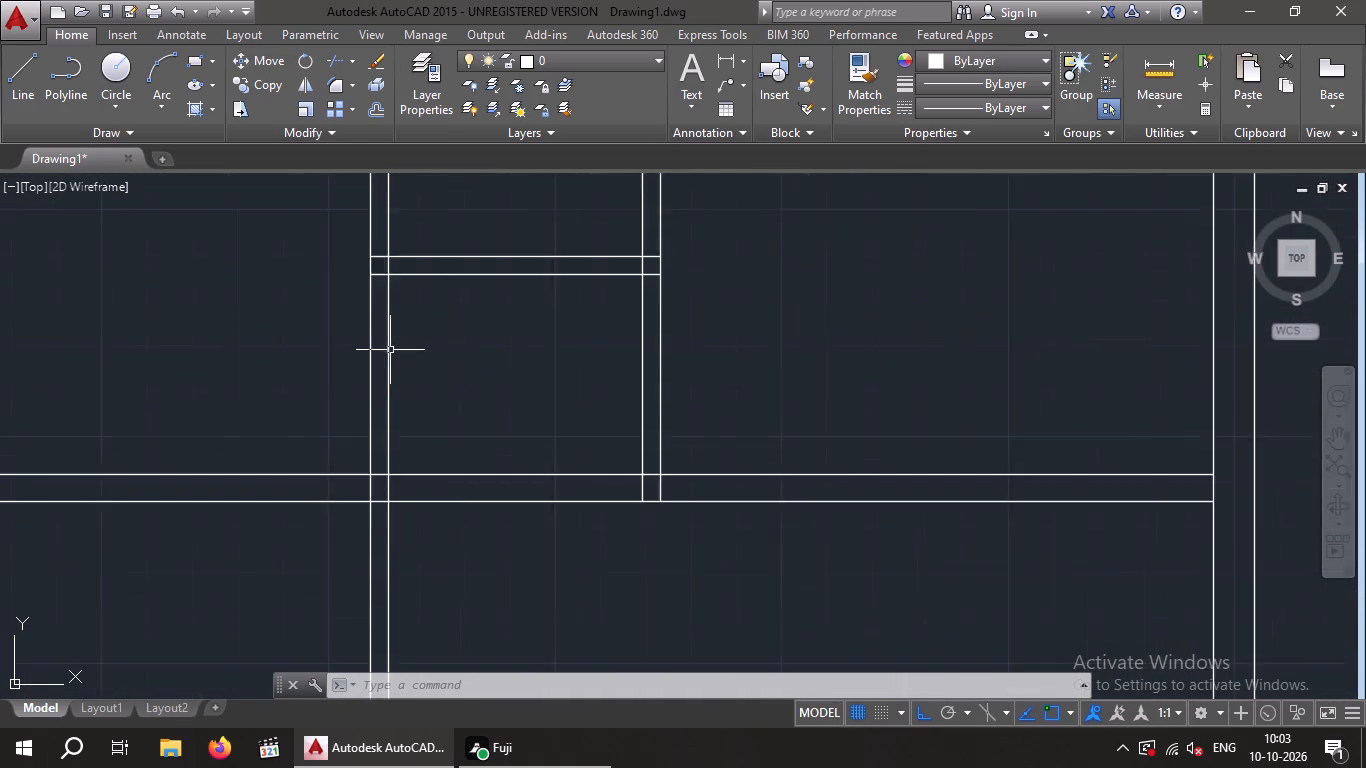
scroll(390, 350, "down", 1)
middle_click_drag(393, 349, 400, 372)
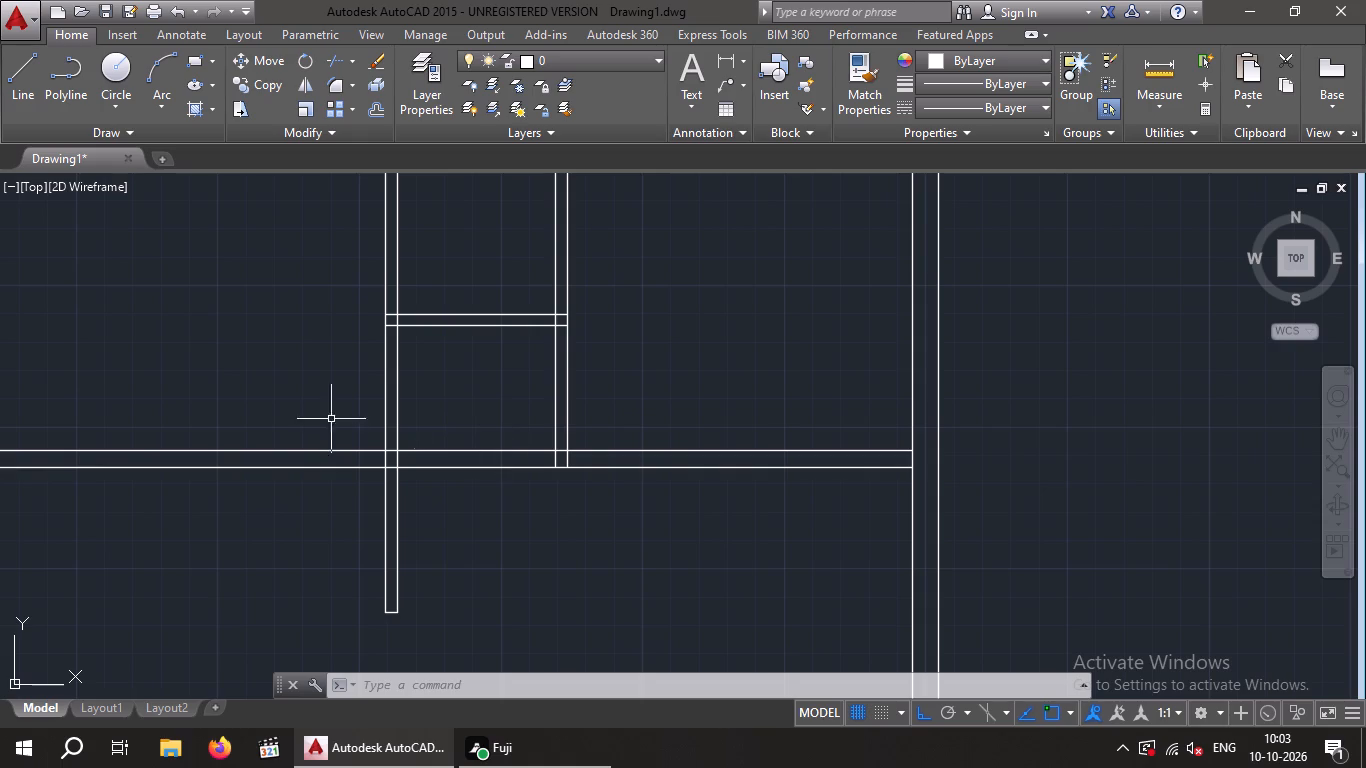
key("l")
key("Return")
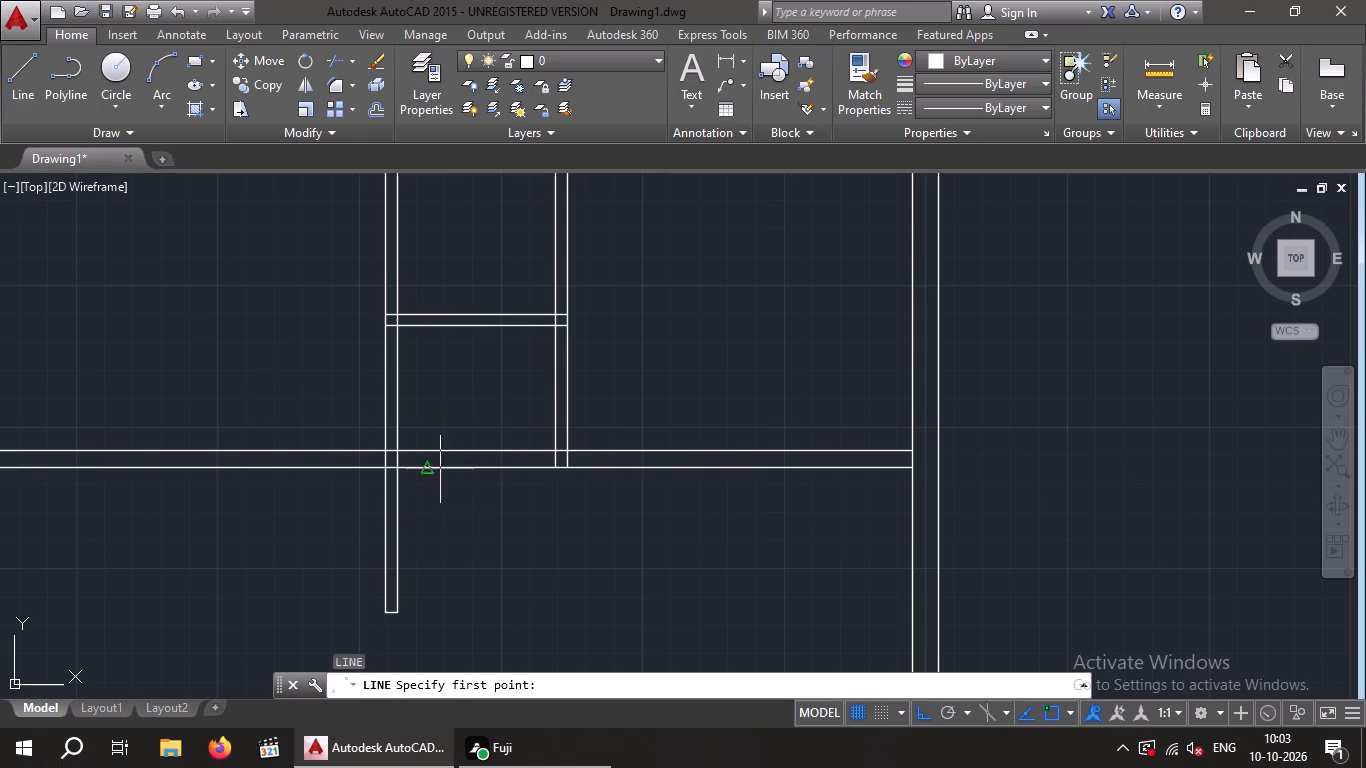
scroll(395, 450, "up", 4)
left_click_drag(322, 476, 342, 482)
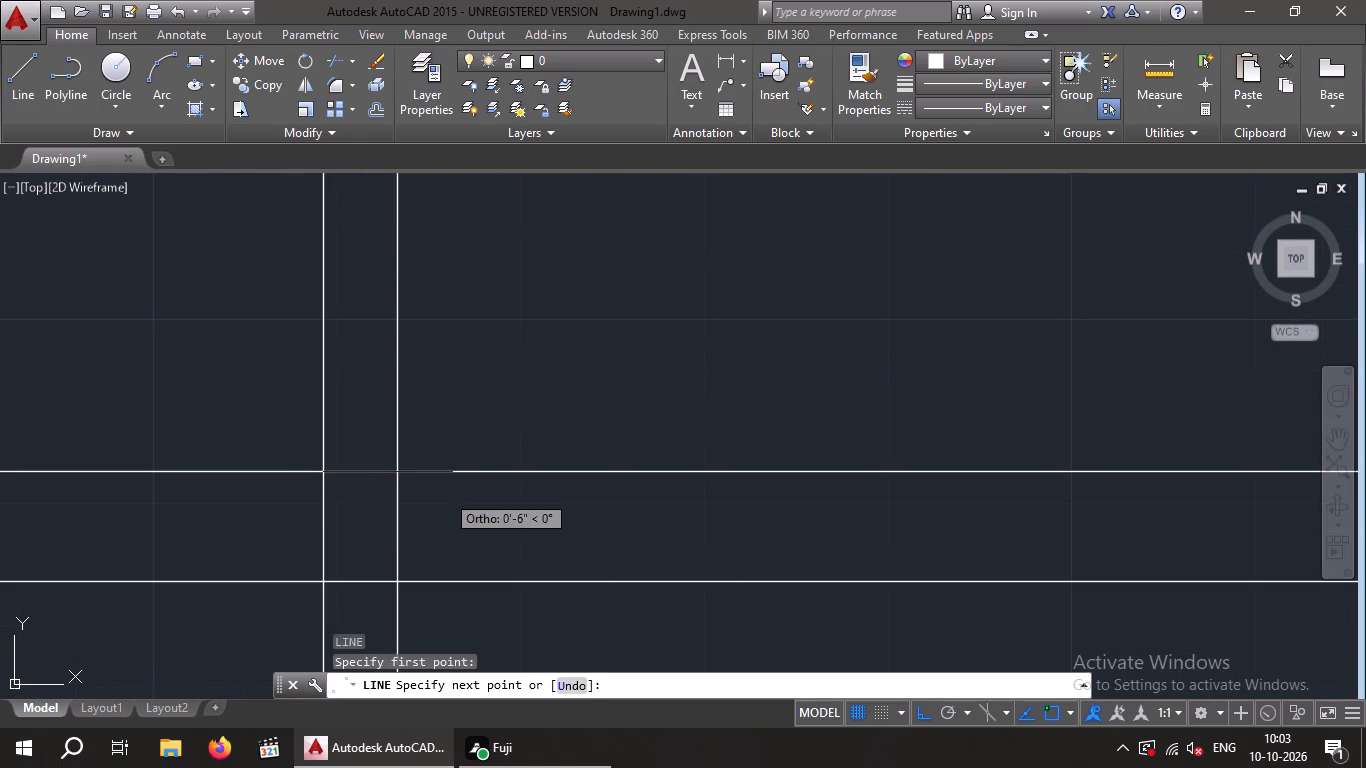
left_click(397, 471)
key("Escape")
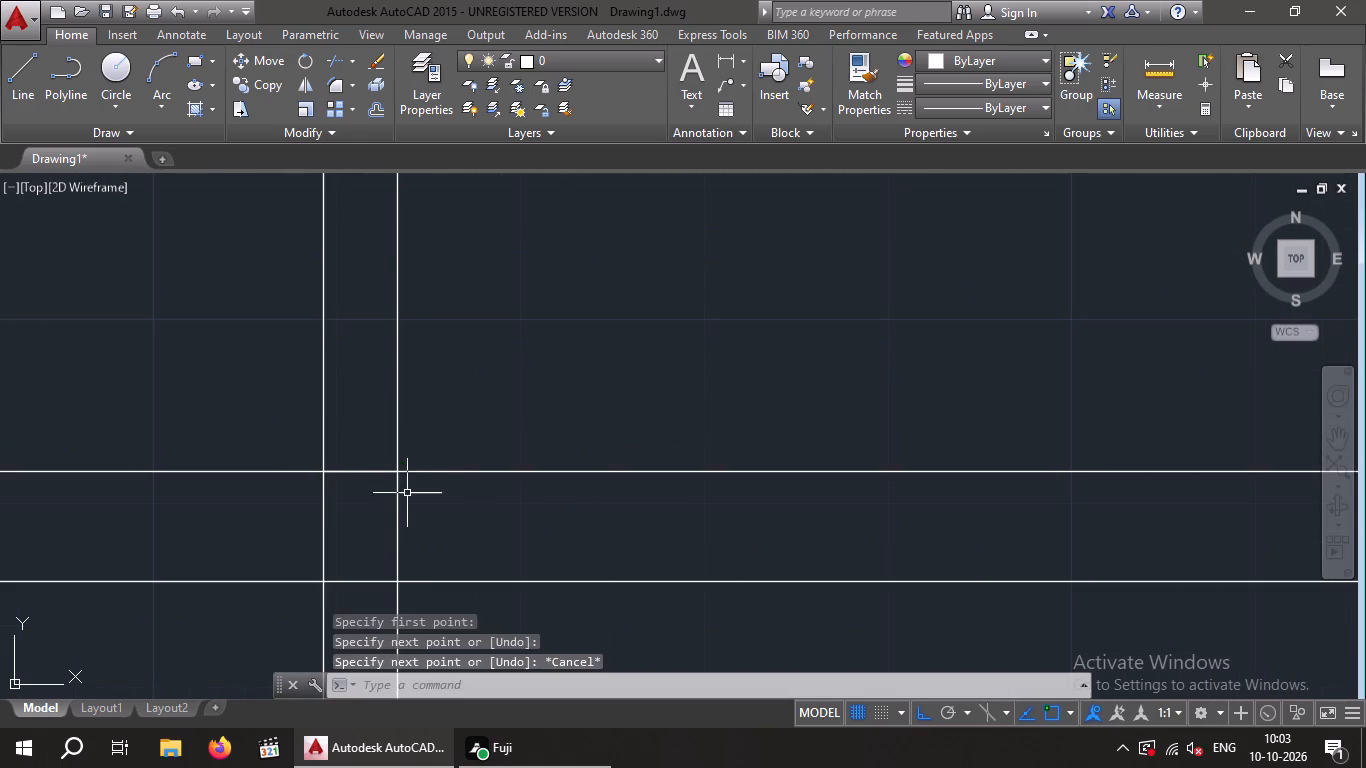
key("Escape")
key("Escape")
Offset the short line across the long vertical partition 6" upward from the topmost full-width horizontal partition.
key("o")
key("Return")
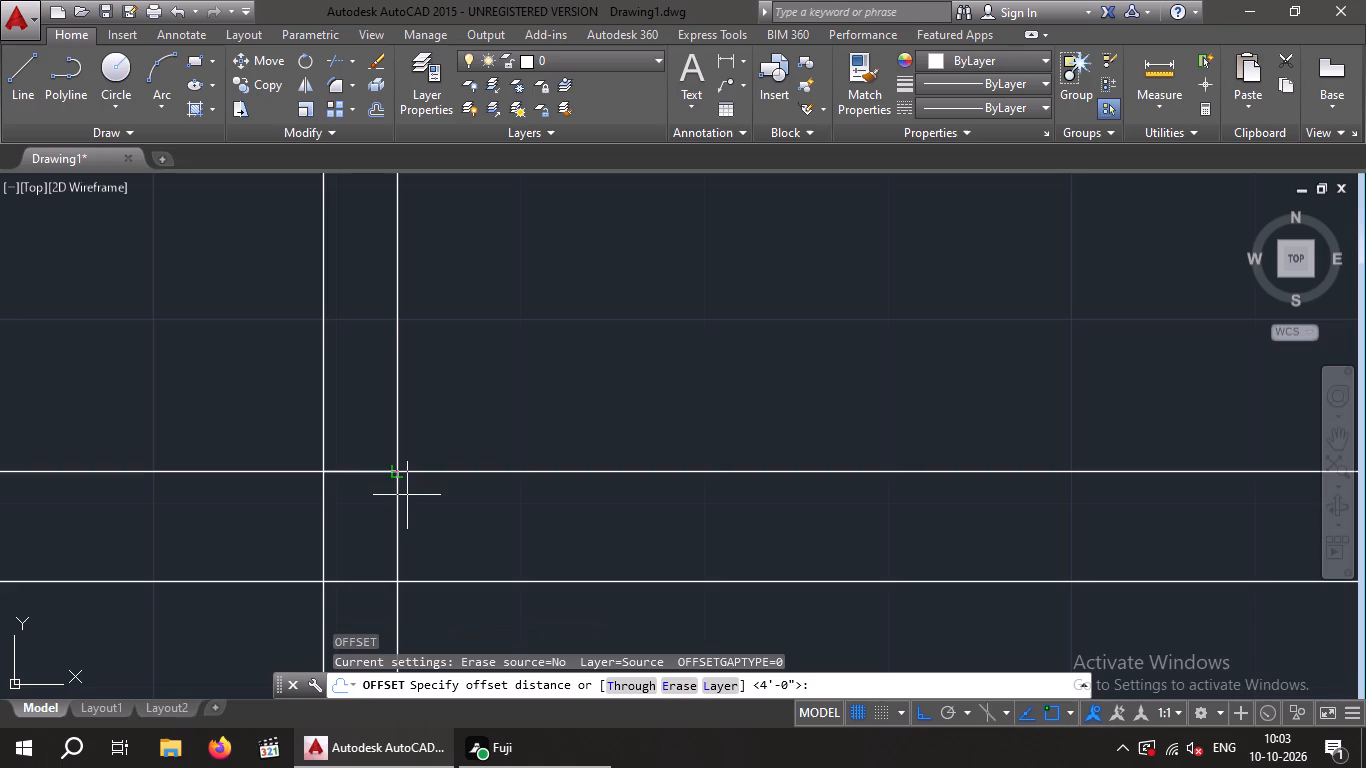
key("6")
key("shift+quotedbl")
key("Return")
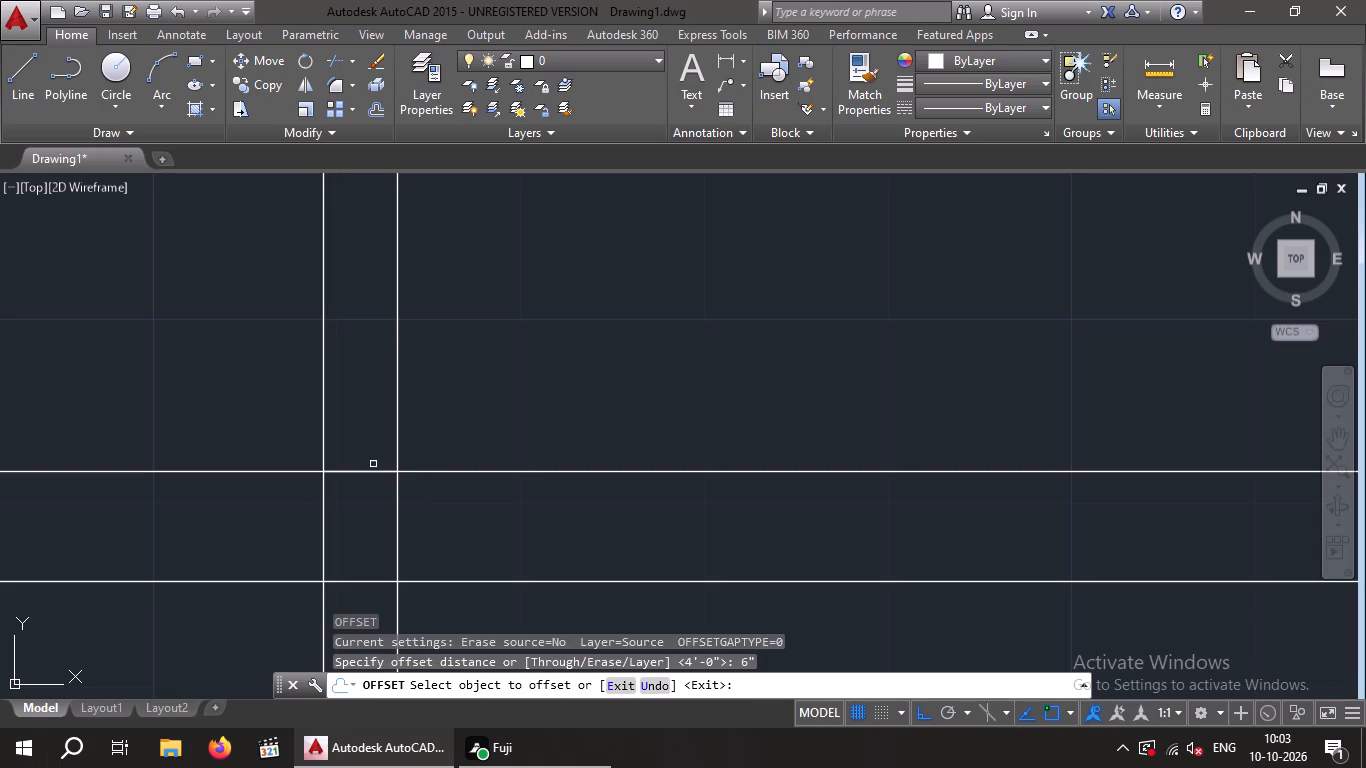
left_click(369, 474)
left_click(355, 388)
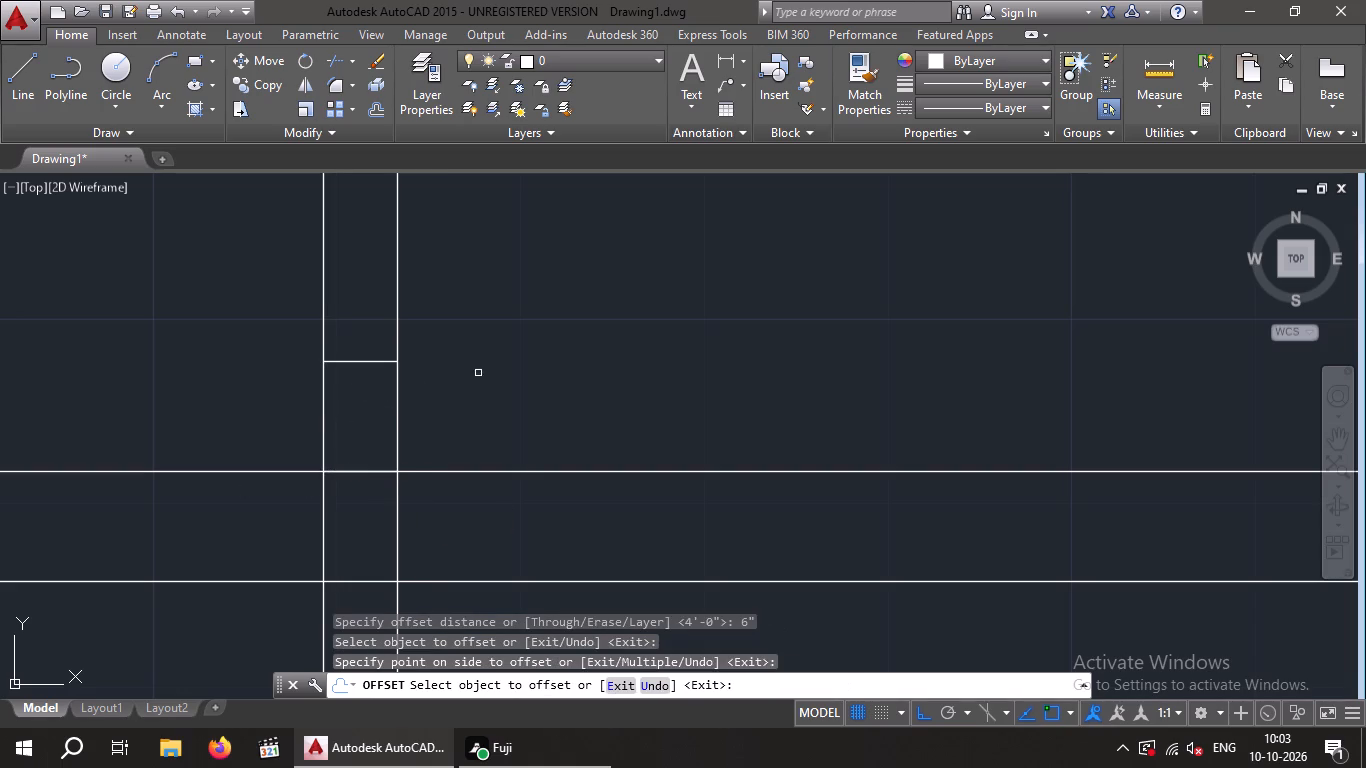
scroll(487, 371, "up", 1)
scroll(487, 371, "down", 1)
key("Escape")
Erase the original short line lying on the upper face of the topmost full-width horizontal partition.
left_click(362, 471)
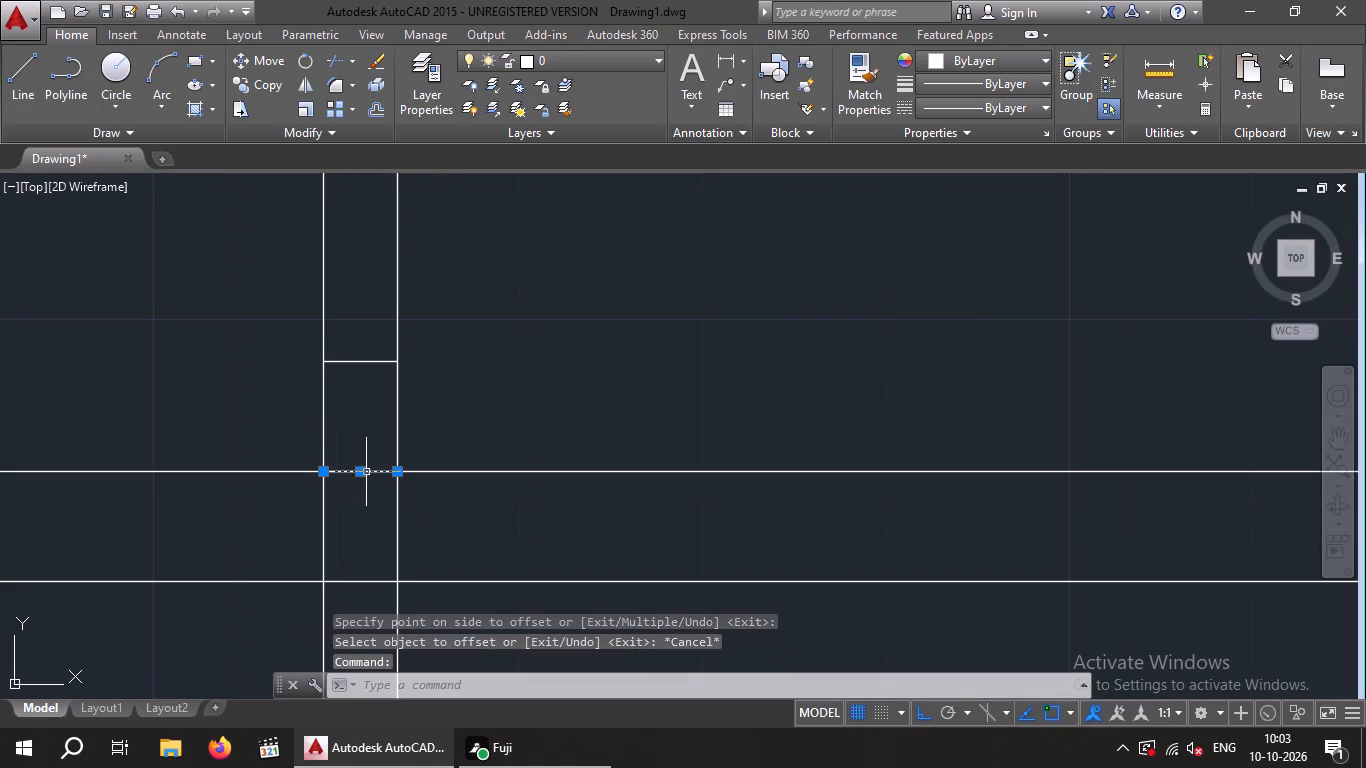
key("Delete")
Offset the remaining short line across the long vertical partition 3' upward.
scroll(368, 470, "down", 4)
middle_click_drag(420, 429, 371, 480)
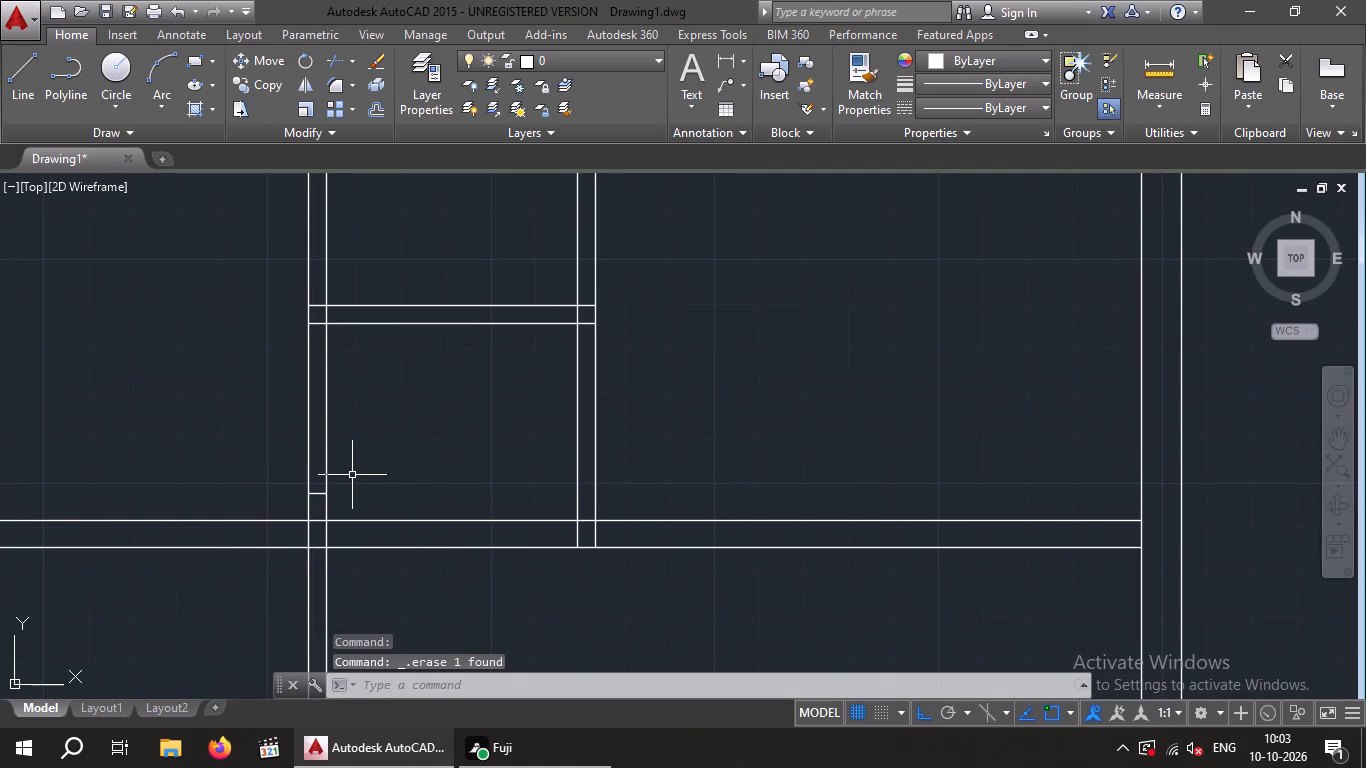
key("o")
key("Return")
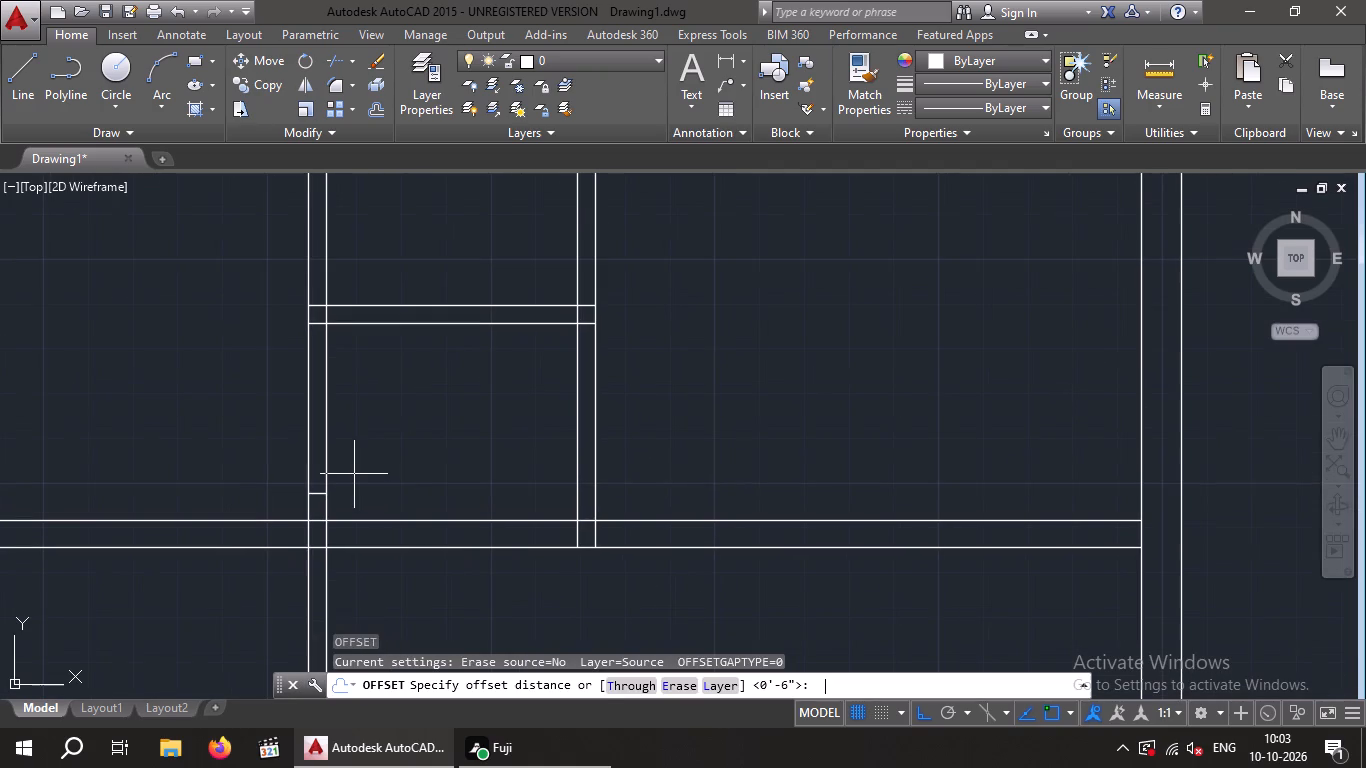
type("3'")
key("Return")
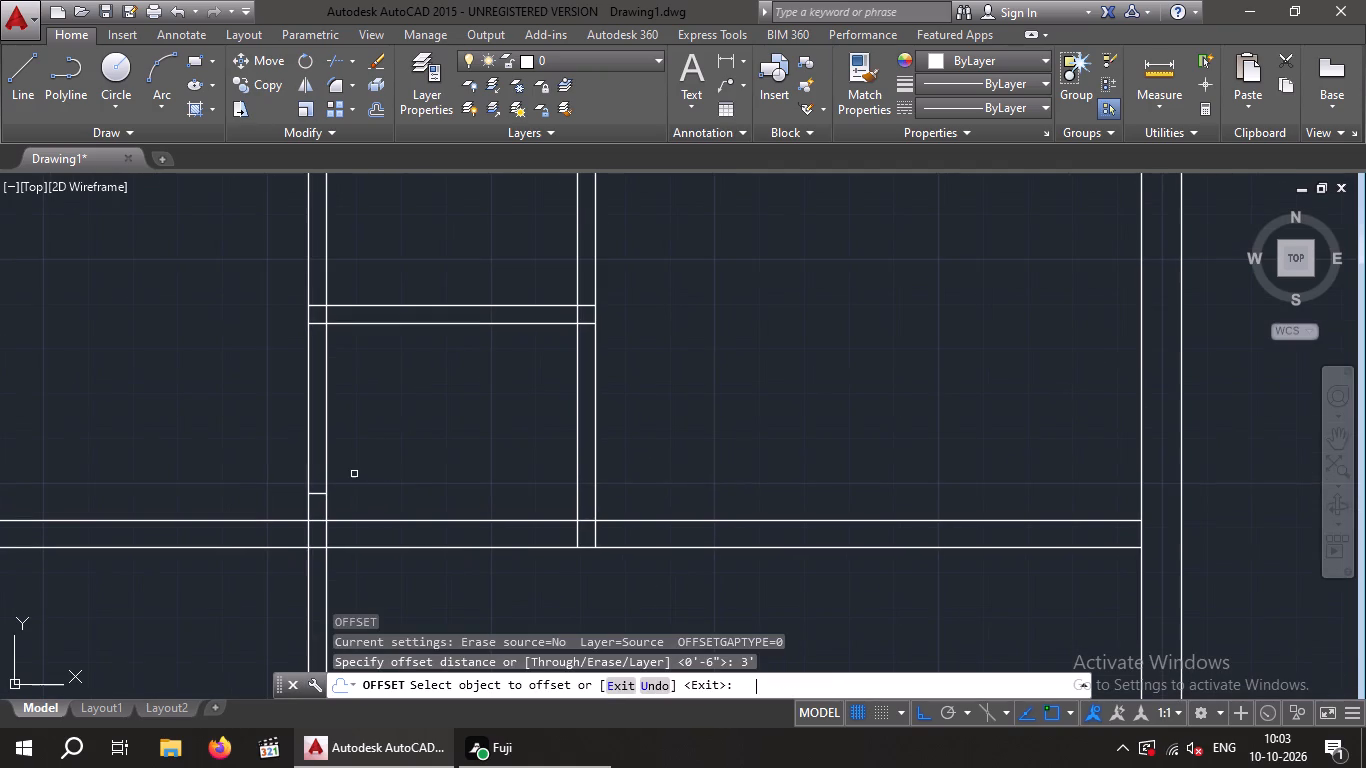
scroll(305, 485, "up", 3)
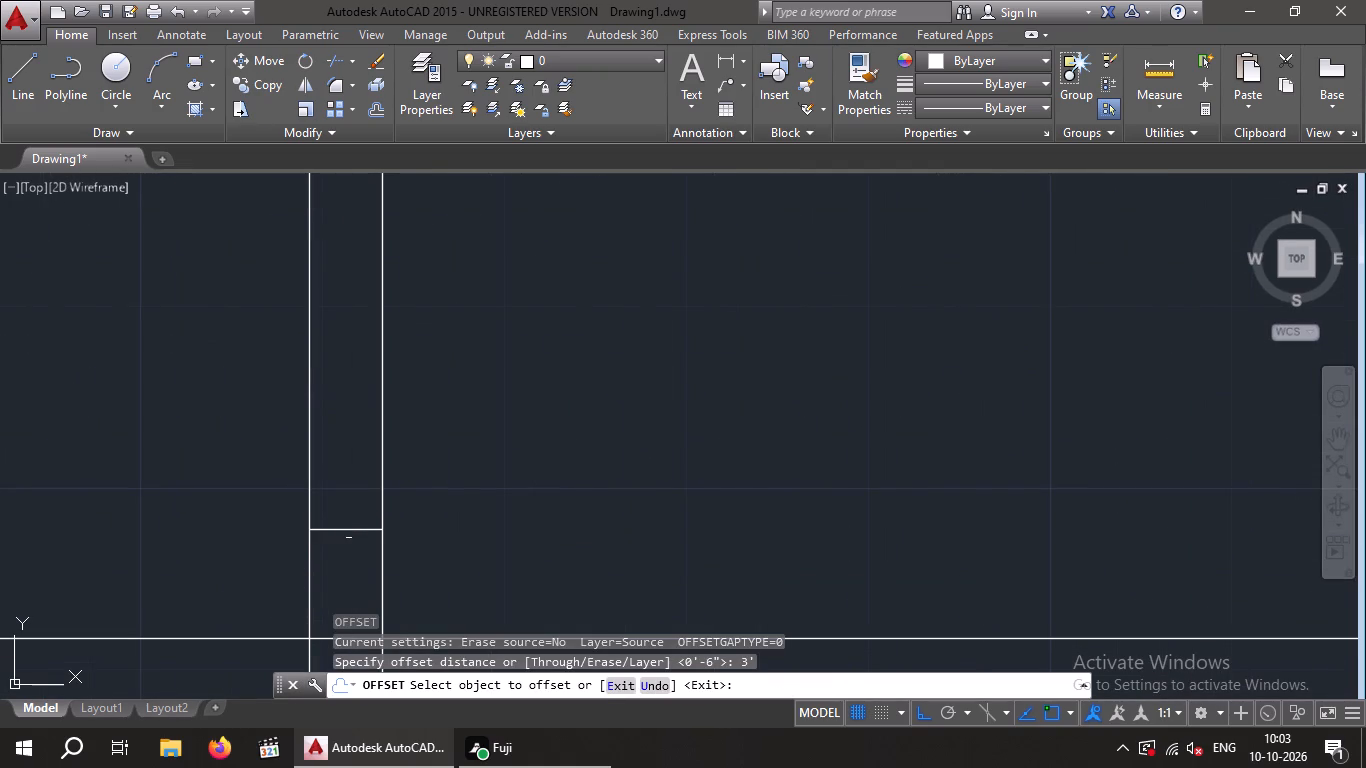
left_click(348, 528)
scroll(347, 392, "down", 5)
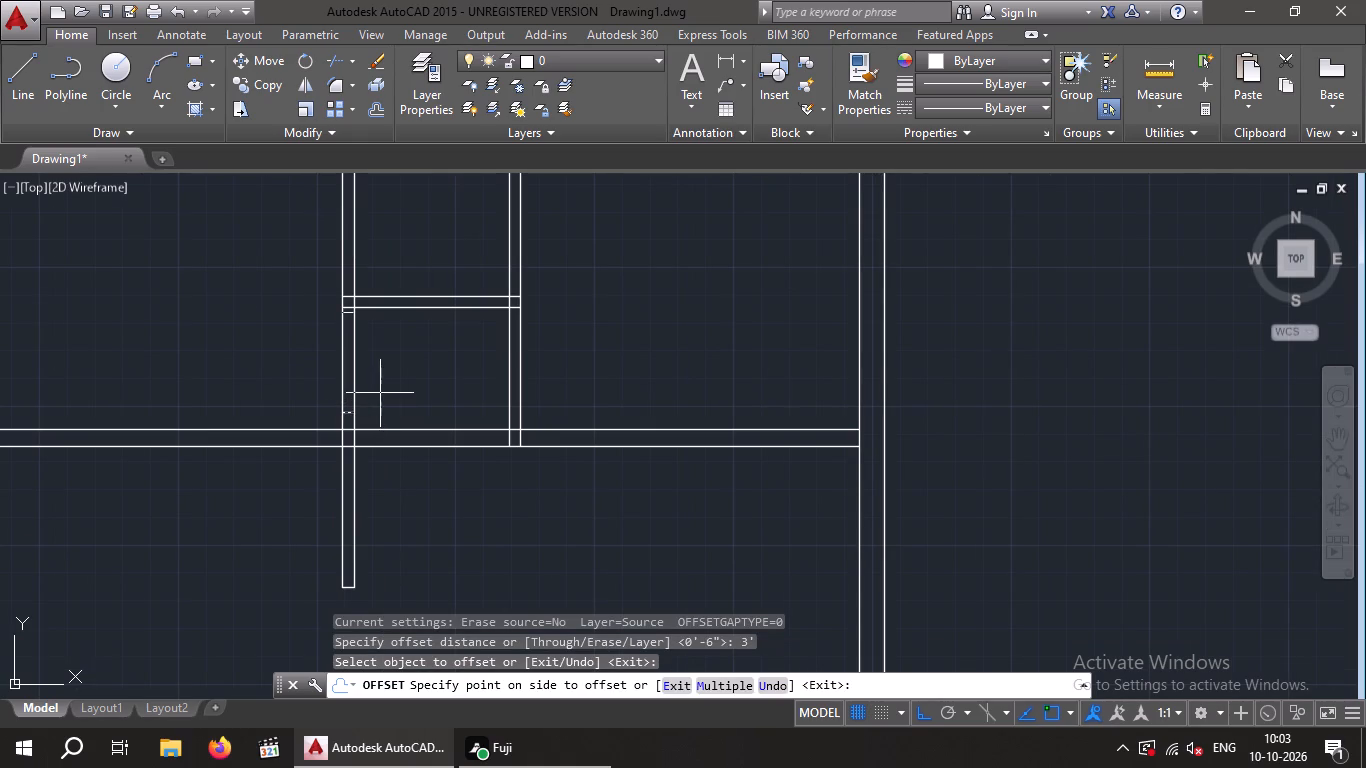
left_click(380, 393)
key("Escape")
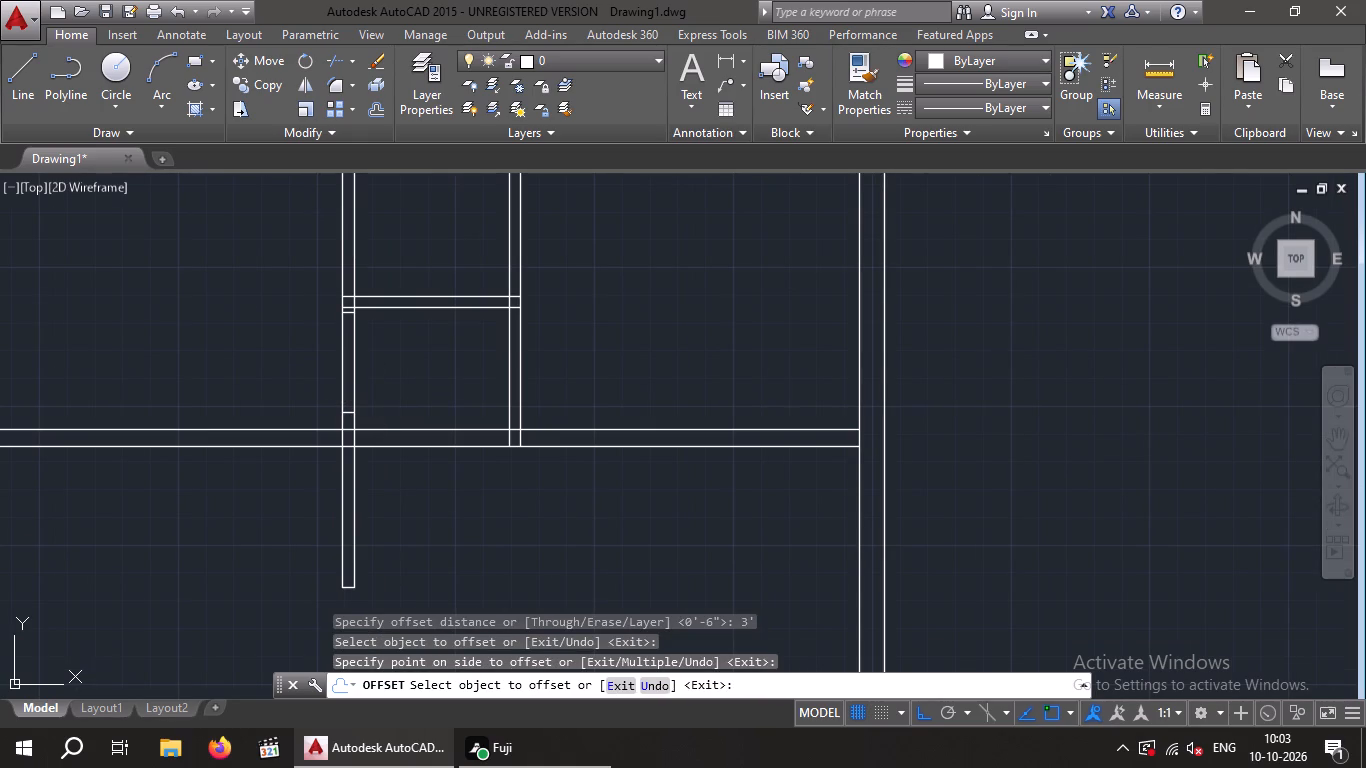
key("Escape")
key("Escape")
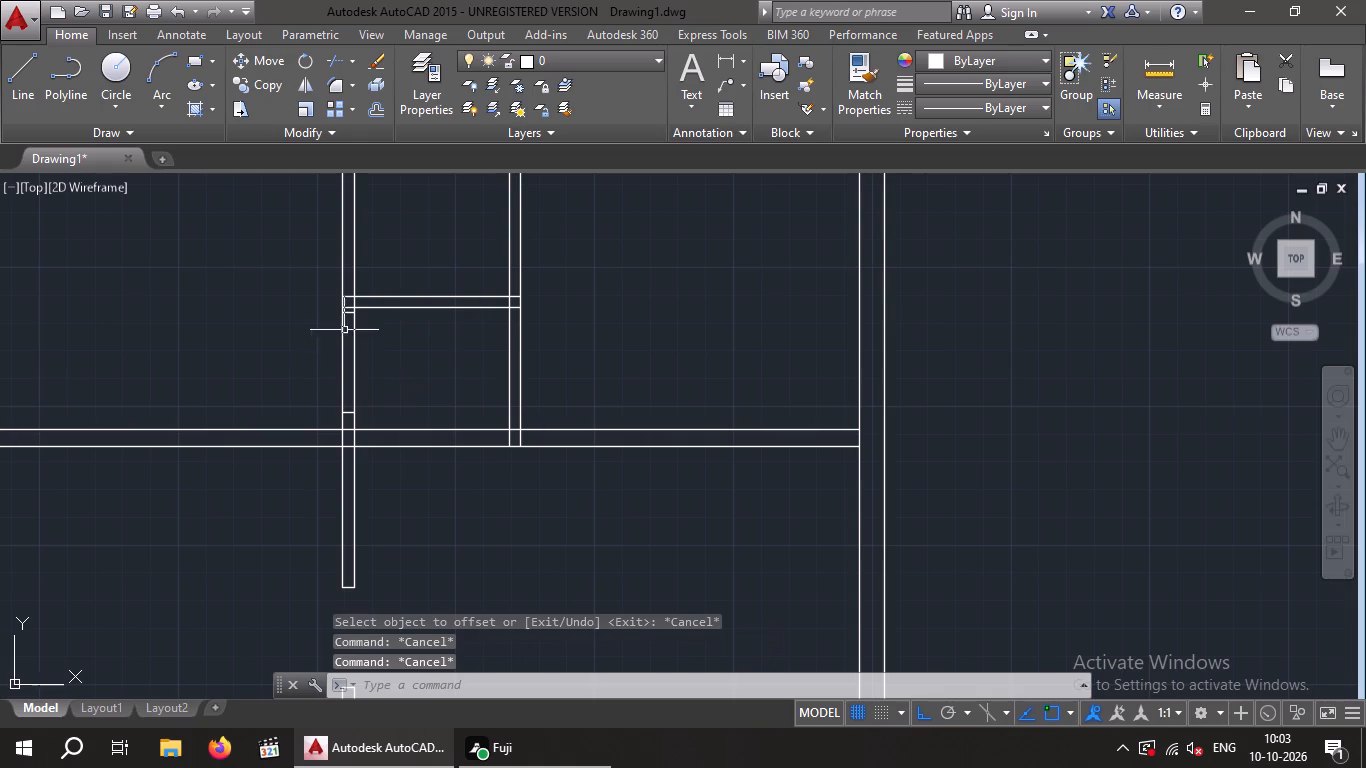
Trim both faces of the long vertical partition between the two short door lines.
scroll(353, 304, "up", 6)
scroll(313, 313, "down", 5)
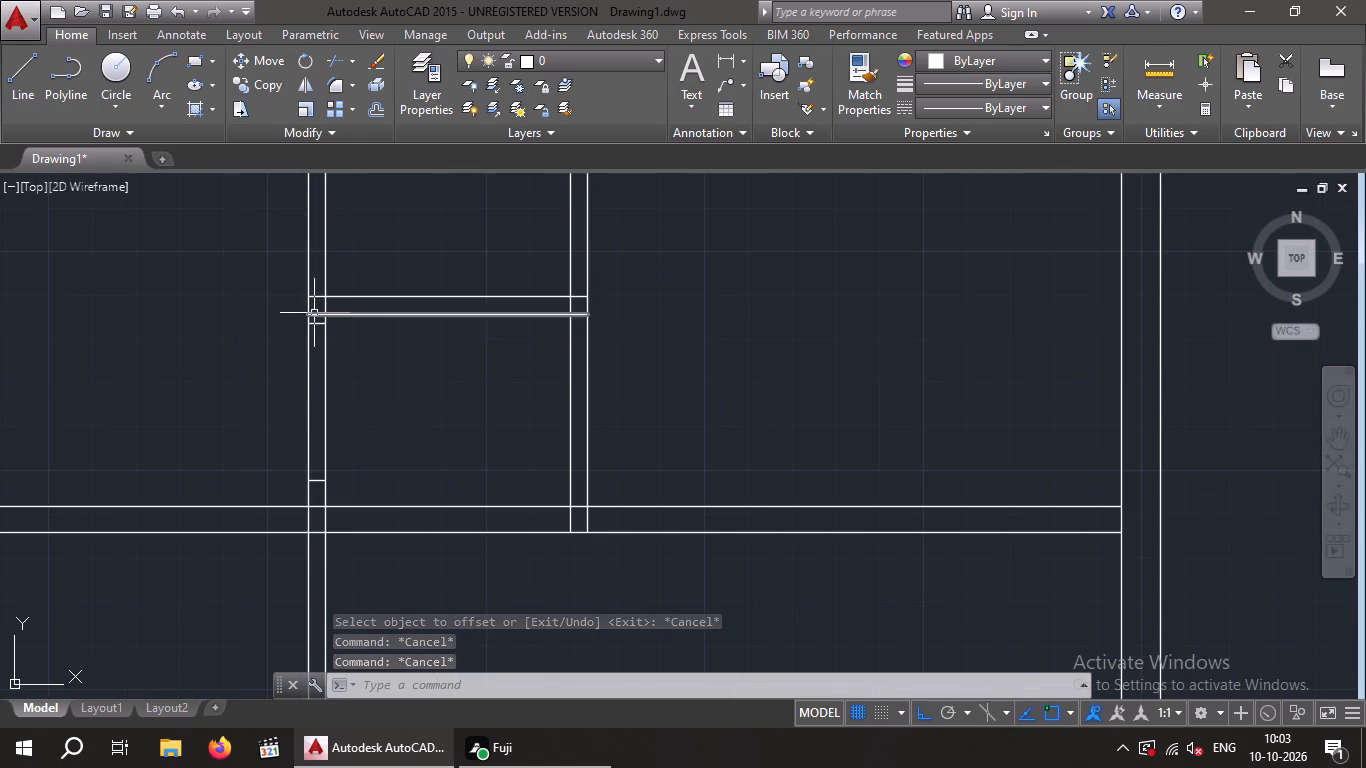
type("tr")
key("space")
key("space")
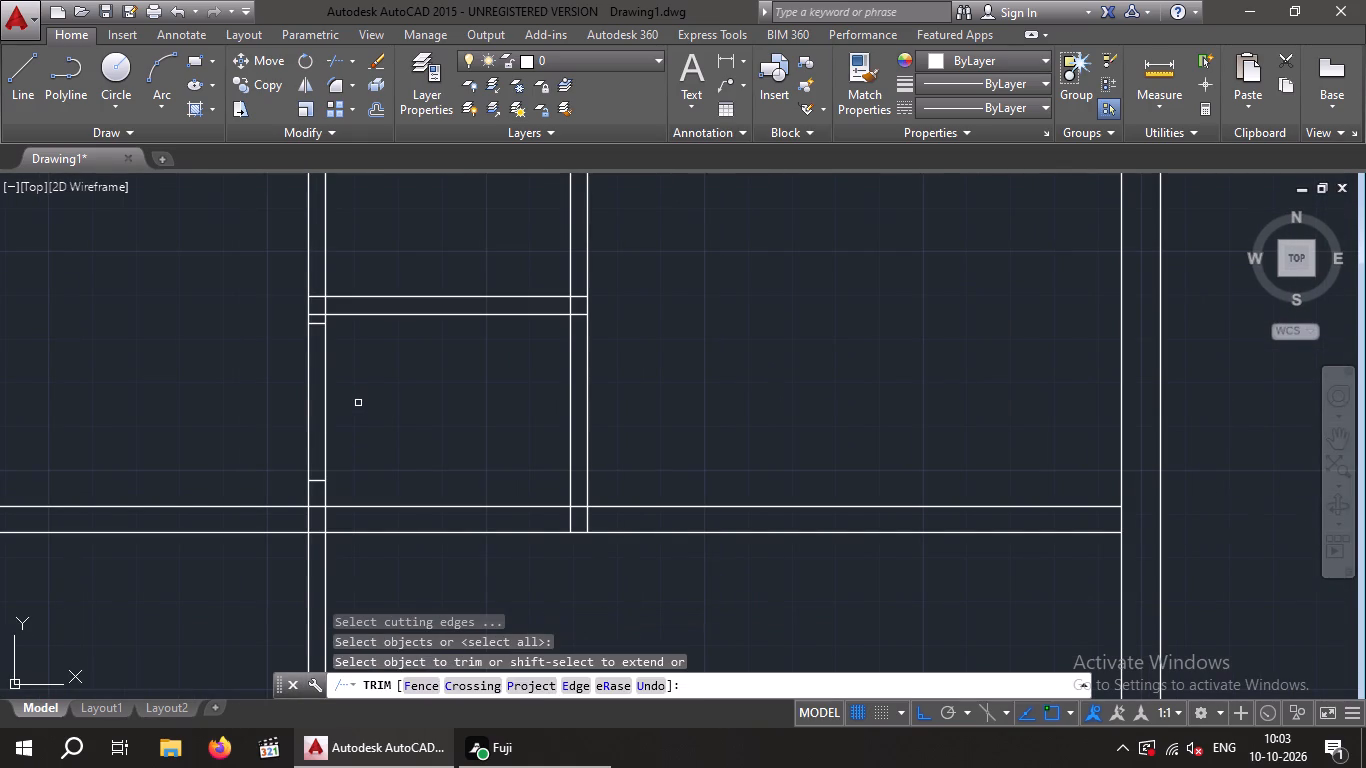
left_click_drag(367, 398, 305, 414)
left_click(248, 415)
Trim the lines crossing the long vertical partition's junction with the short horizontal partition above the new doorway.
scroll(315, 310, "up", 2)
left_click_drag(315, 256, 320, 273)
left_click(326, 322)
left_click_drag(392, 299, 374, 299)
left_click(322, 305)
Trim the face lines crossing inside the junction of the long vertical partition and the topmost full-width horizontal partition.
scroll(396, 393, "down", 3)
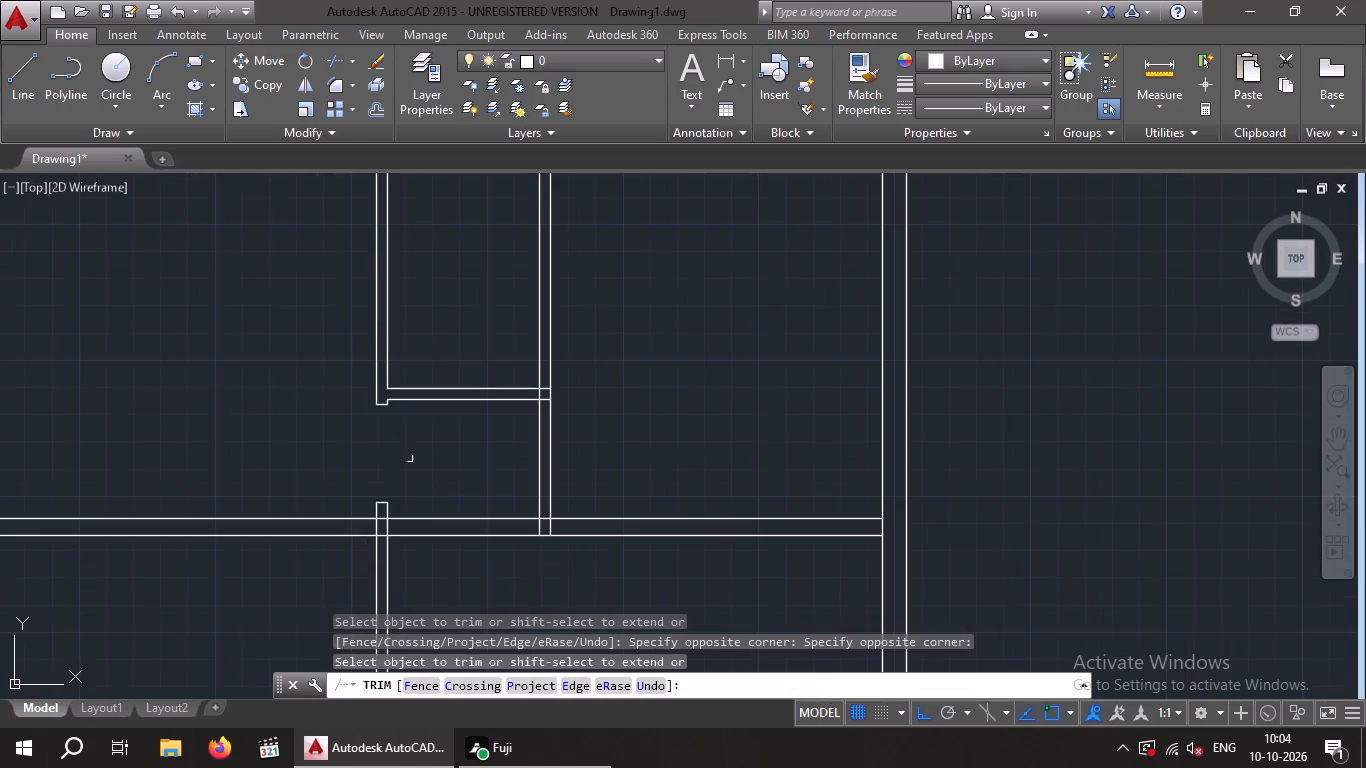
scroll(385, 537, "up", 4)
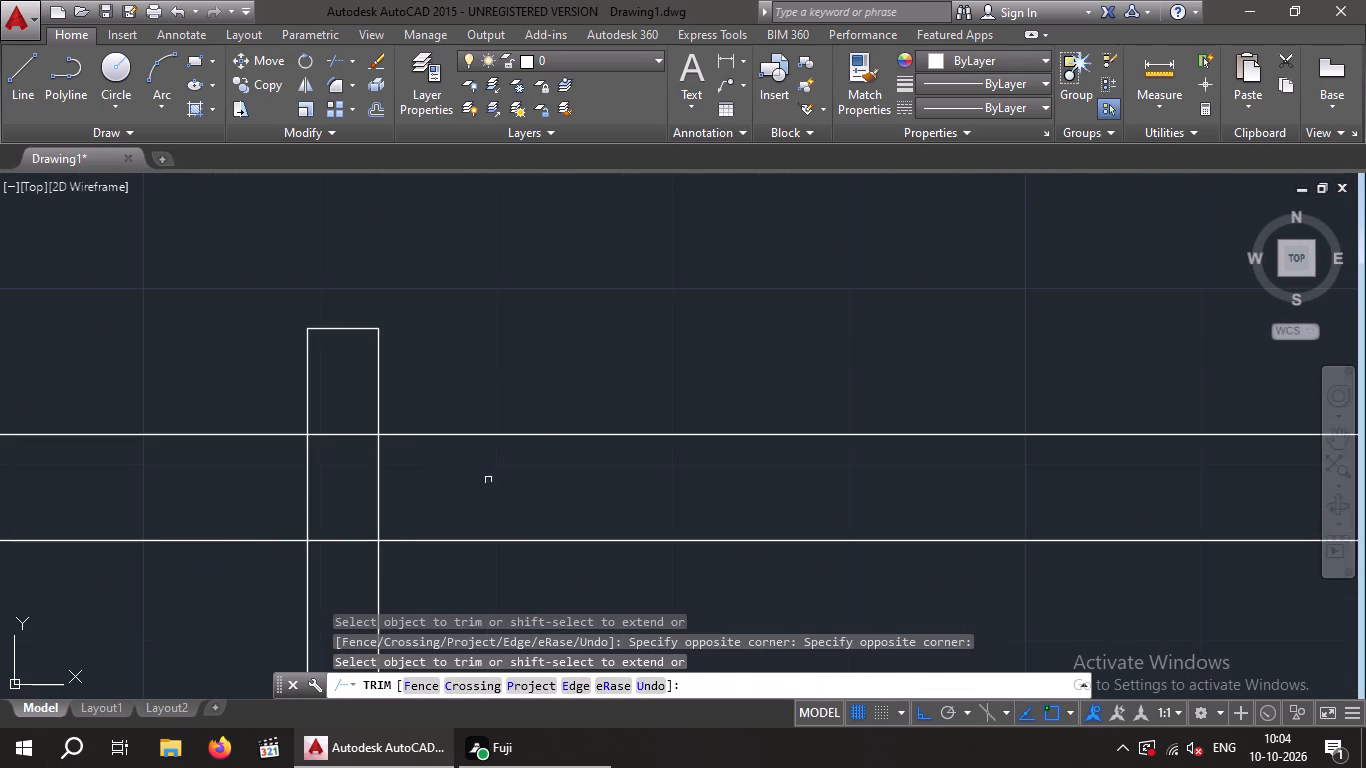
left_click_drag(458, 487, 372, 495)
left_click(224, 495)
left_click_drag(348, 394, 348, 494)
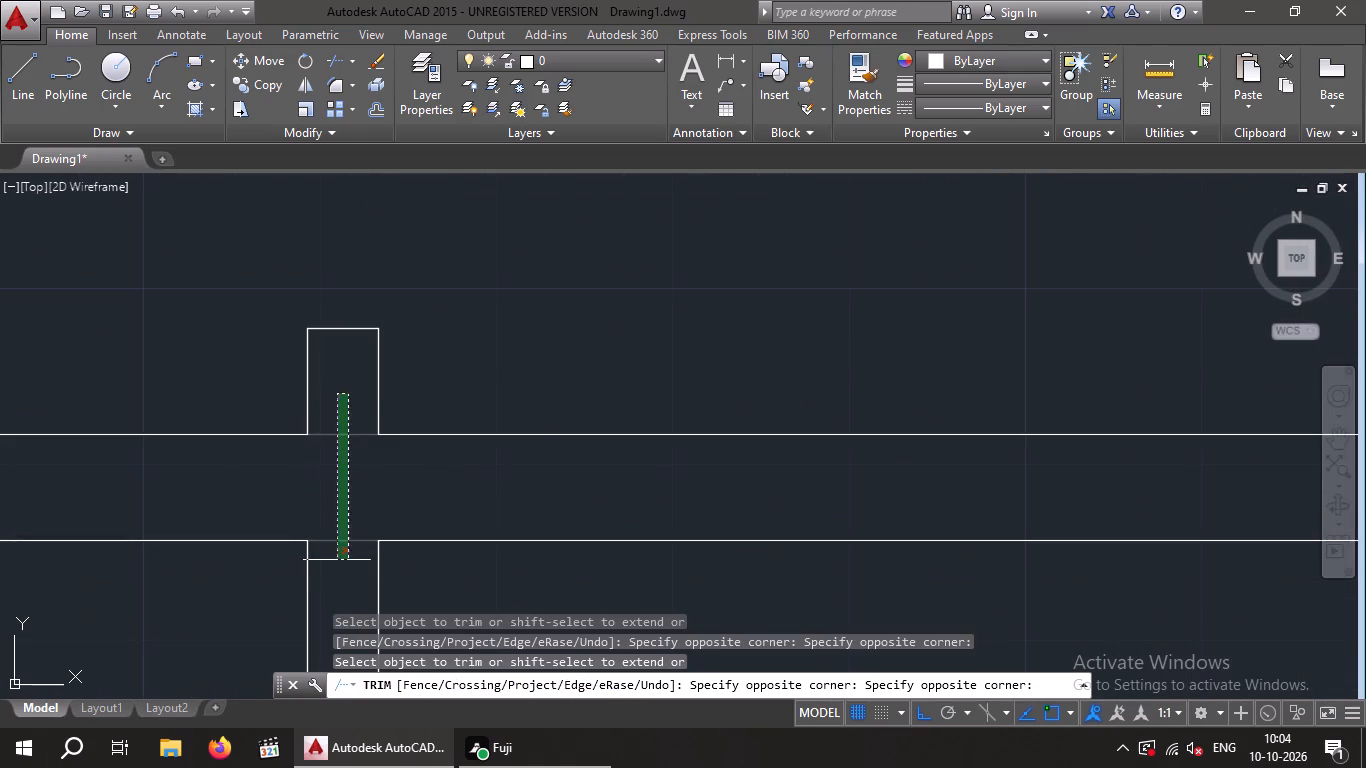
left_click(335, 578)
Trim both faces of the topmost full-width horizontal partition between the long vertical partition and the next vertical partition to its right.
scroll(366, 560, "up", 1)
scroll(366, 560, "down", 1)
scroll(467, 488, "down", 4)
scroll(468, 491, "up", 2)
scroll(543, 605, "down", 1)
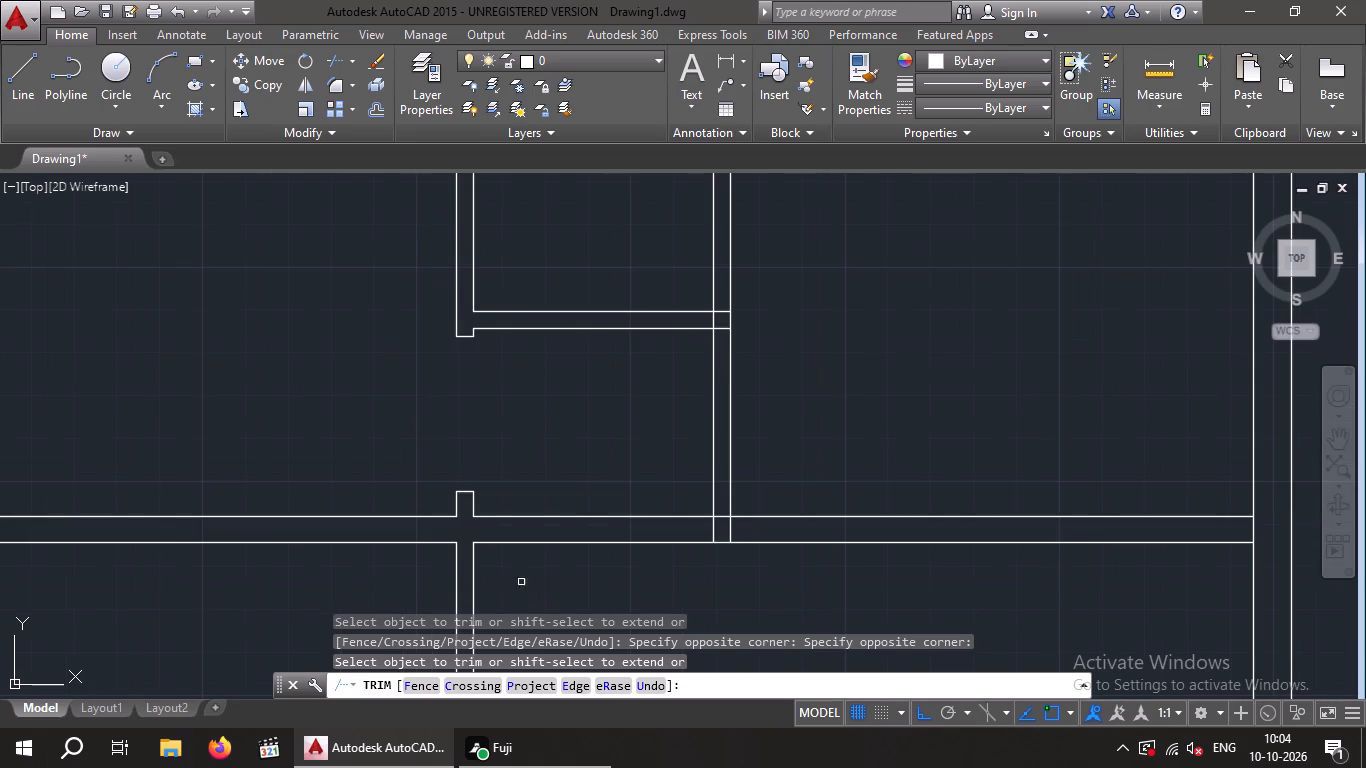
middle_click_drag(552, 455, 551, 455)
middle_click_drag(551, 455, 453, 405)
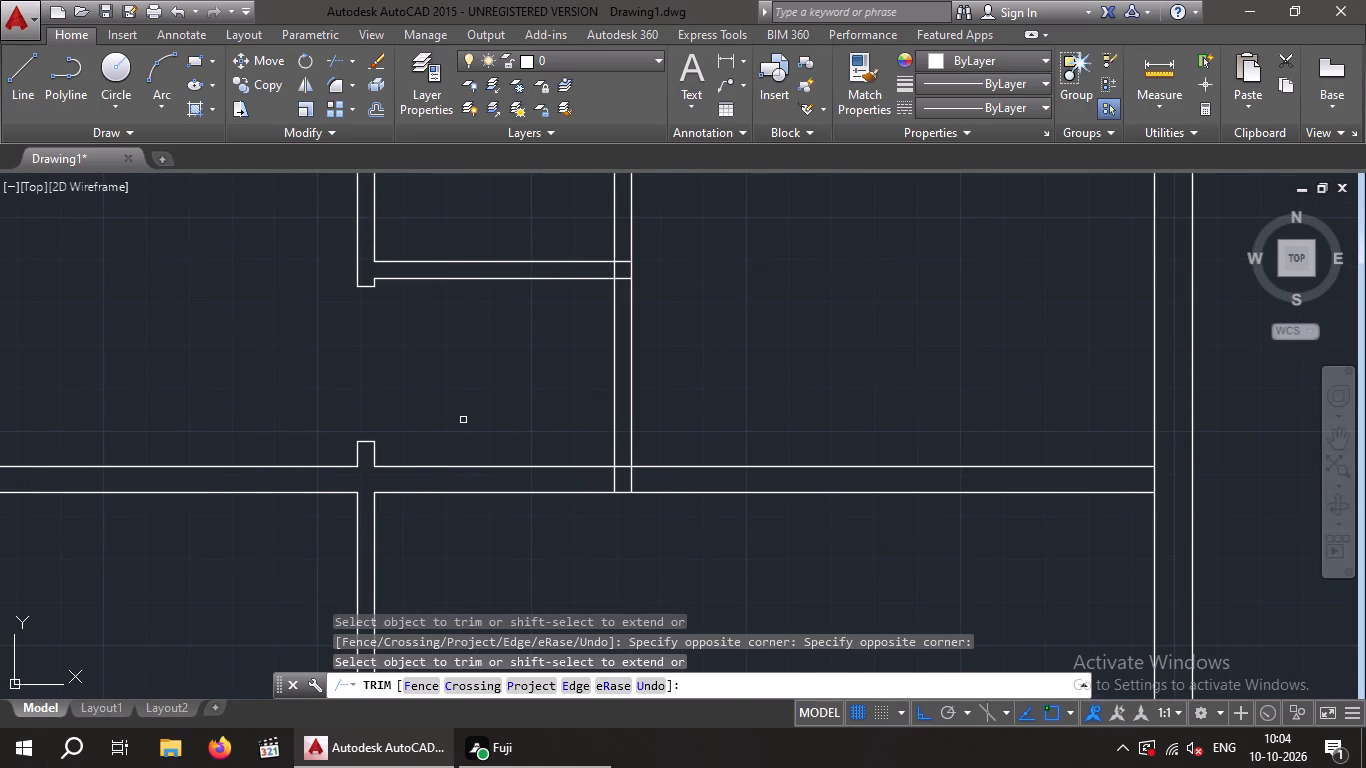
left_click(463, 419)
left_click(483, 519)
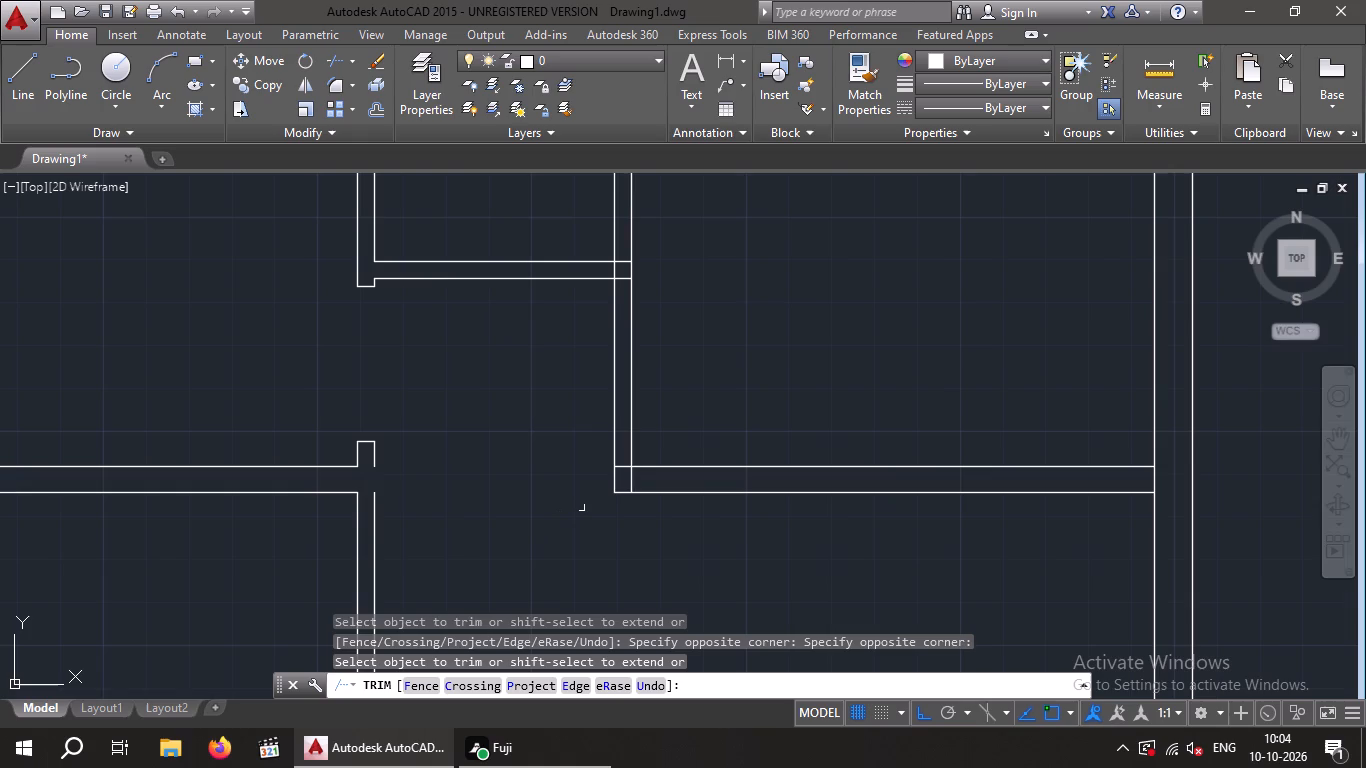
Trim the second vertical partition's right face line inside its lower corner with the horizontal partition.
scroll(634, 479, "up", 2)
left_click_drag(641, 479, 554, 502)
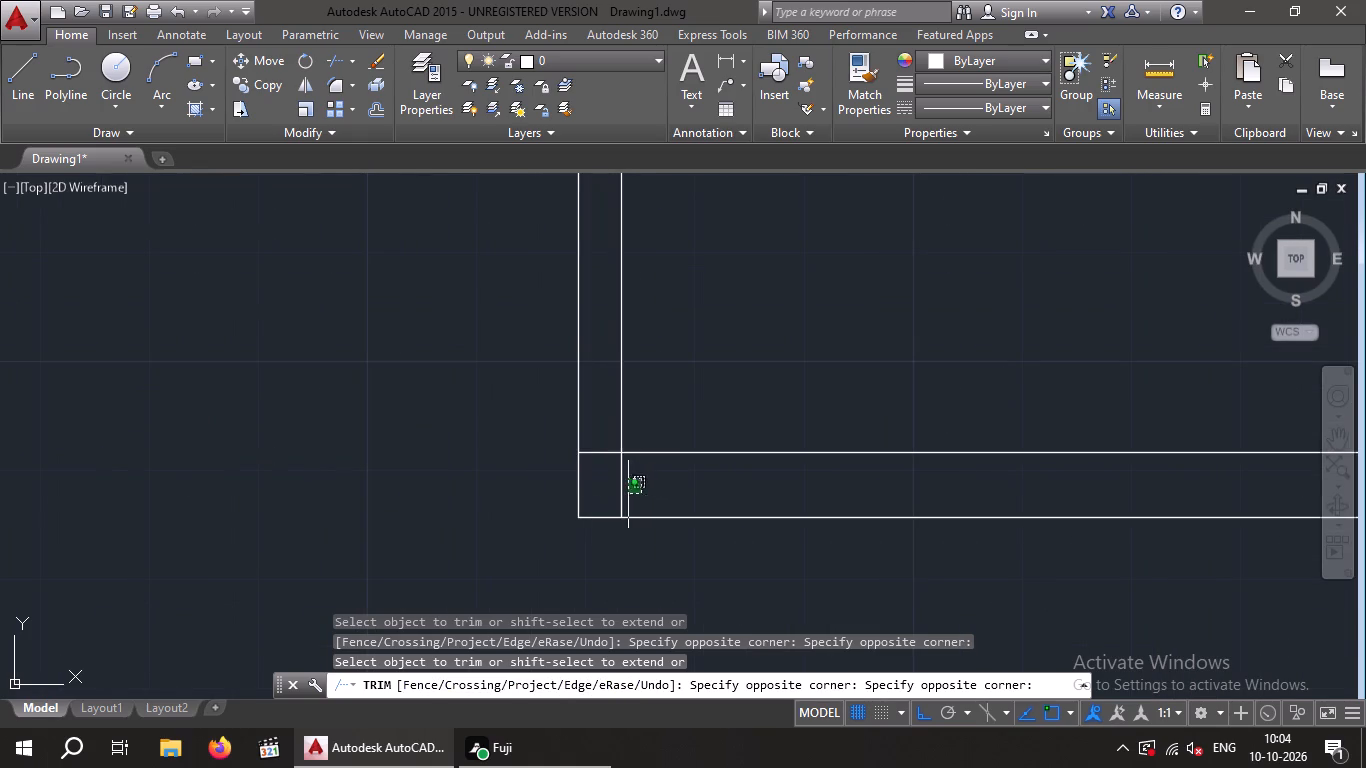
left_click(608, 494)
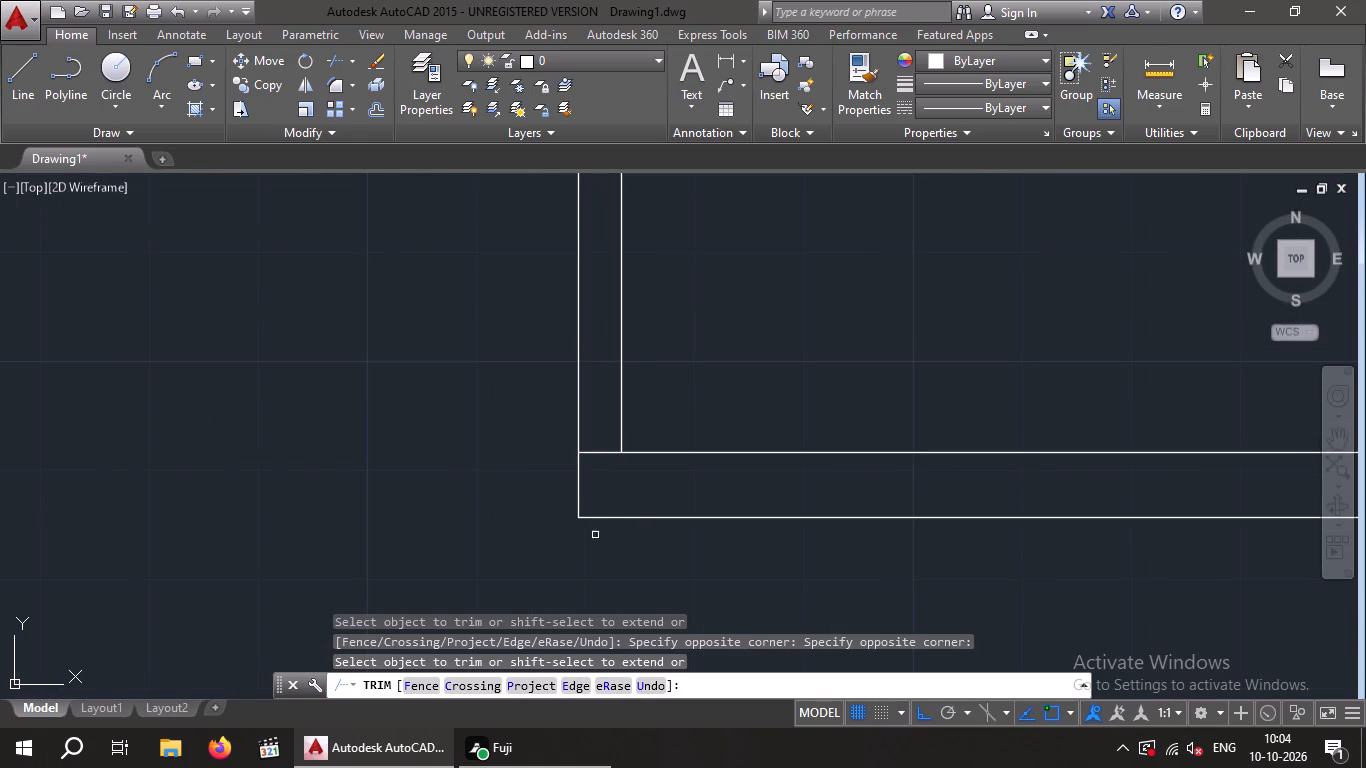
key("Escape")
key("Escape")
Extend the long vertical partition's right face upward across the gap left at the removed horizontal partition section.
scroll(513, 499, "down", 1)
scroll(513, 499, "up", 2)
scroll(513, 499, "down", 2)
scroll(513, 499, "up", 1)
scroll(425, 509, "down", 2)
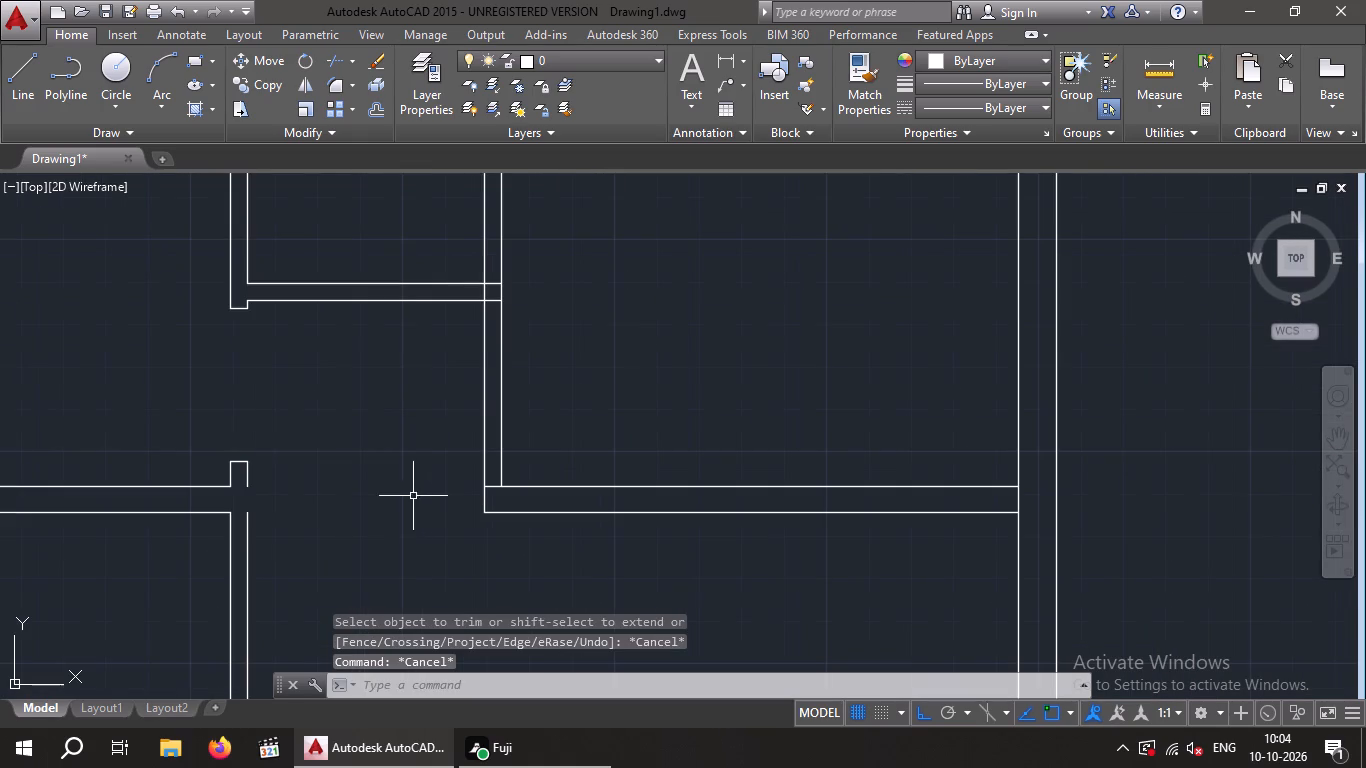
key("e")
key("x")
key("space")
key("space")
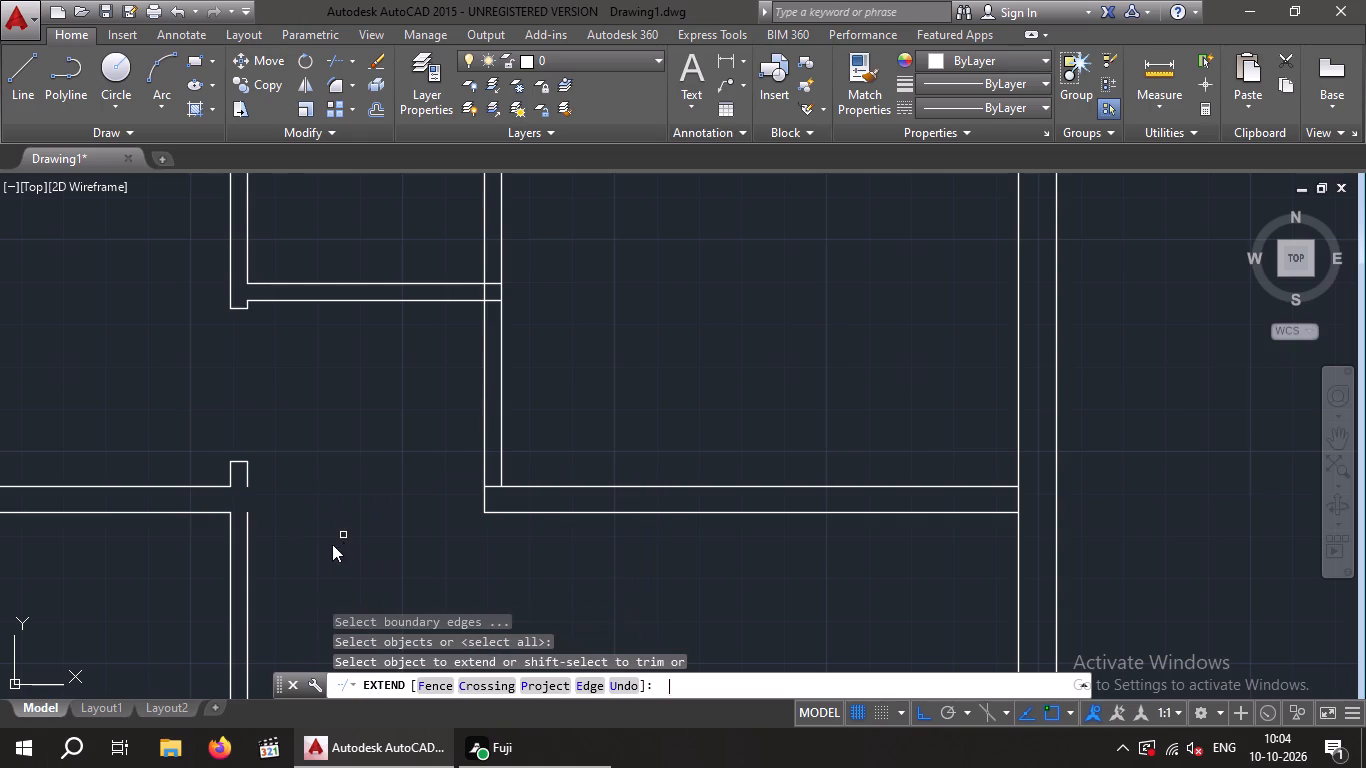
left_click(247, 530)
key("Escape")
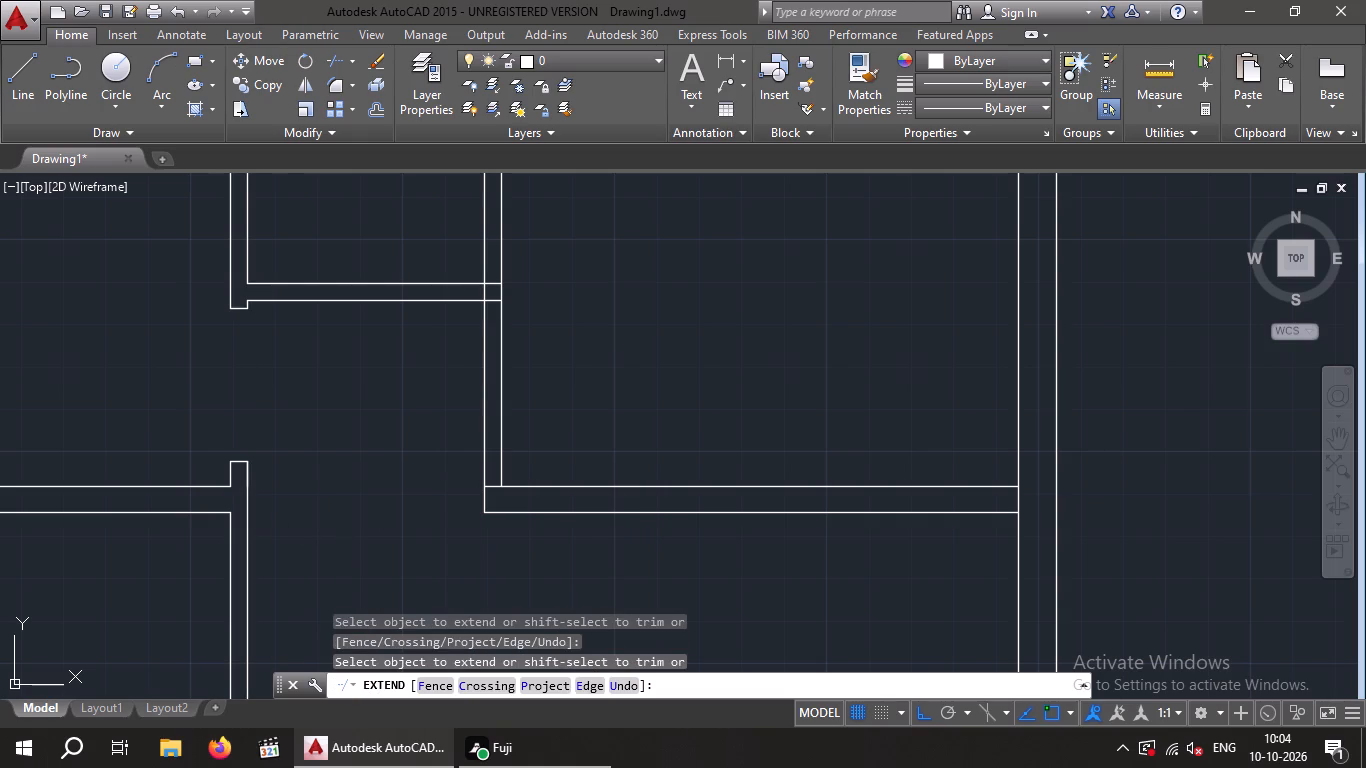
Erase the leftover short segment on the long vertical partition's right face just below the new doorway.
left_click(247, 476)
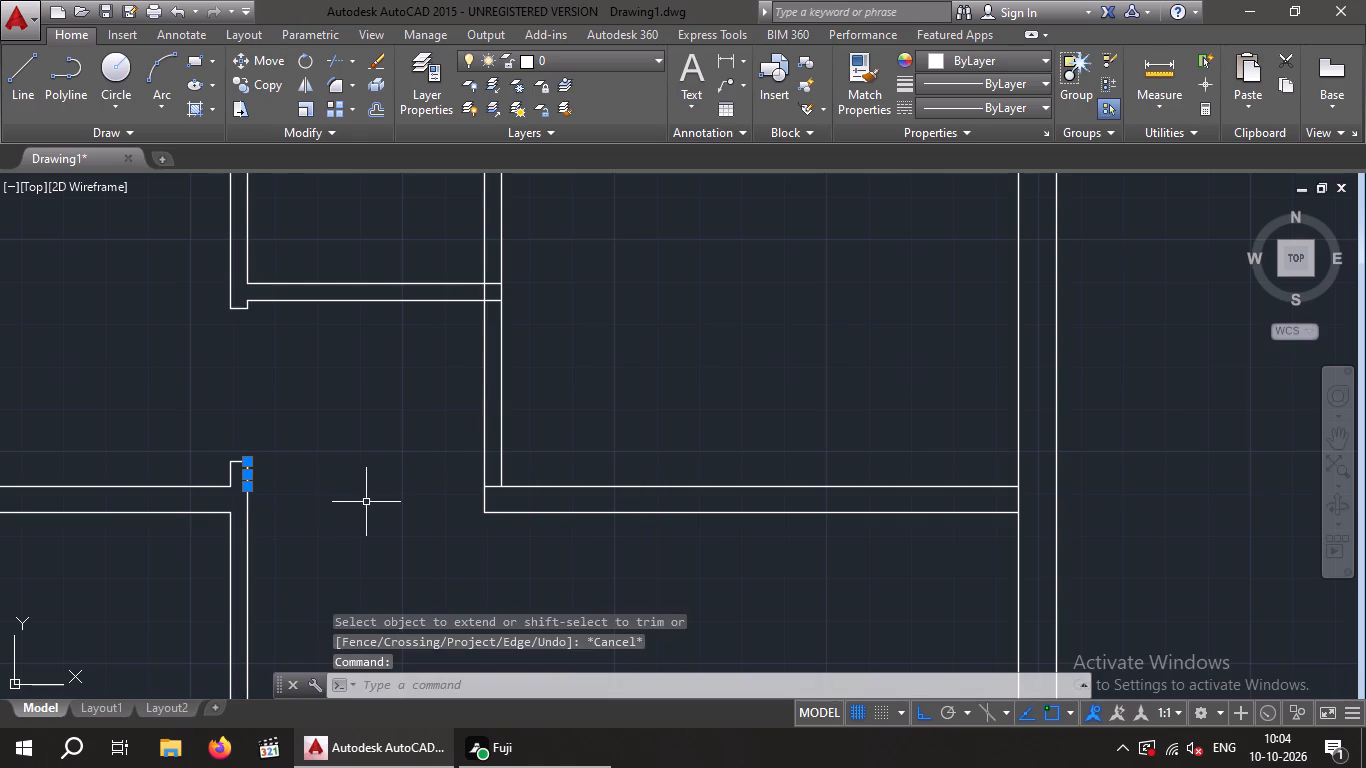
key("Delete")
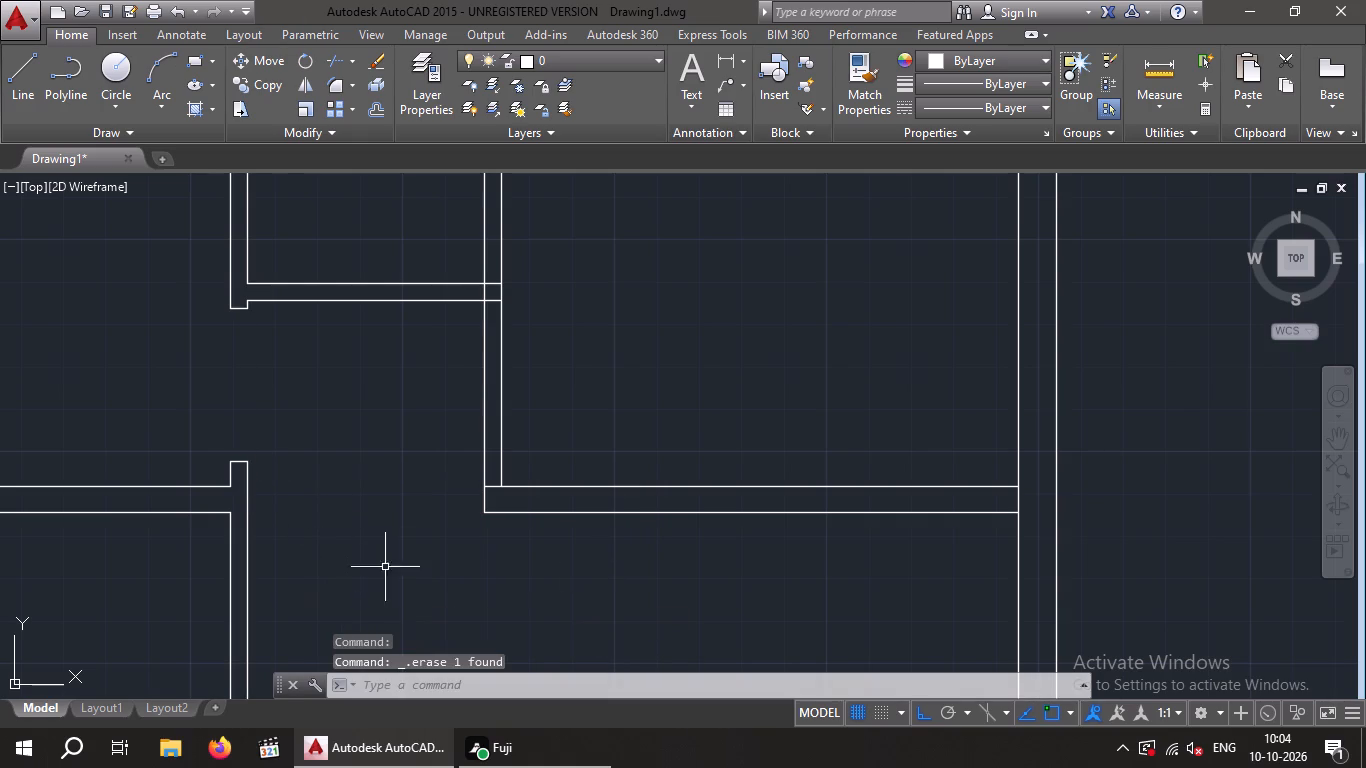
Draw a short line across the upper small room's bottom partition, along the long vertical partition's right face.
scroll(222, 534, "down", 2)
middle_click_drag(257, 520, 262, 489)
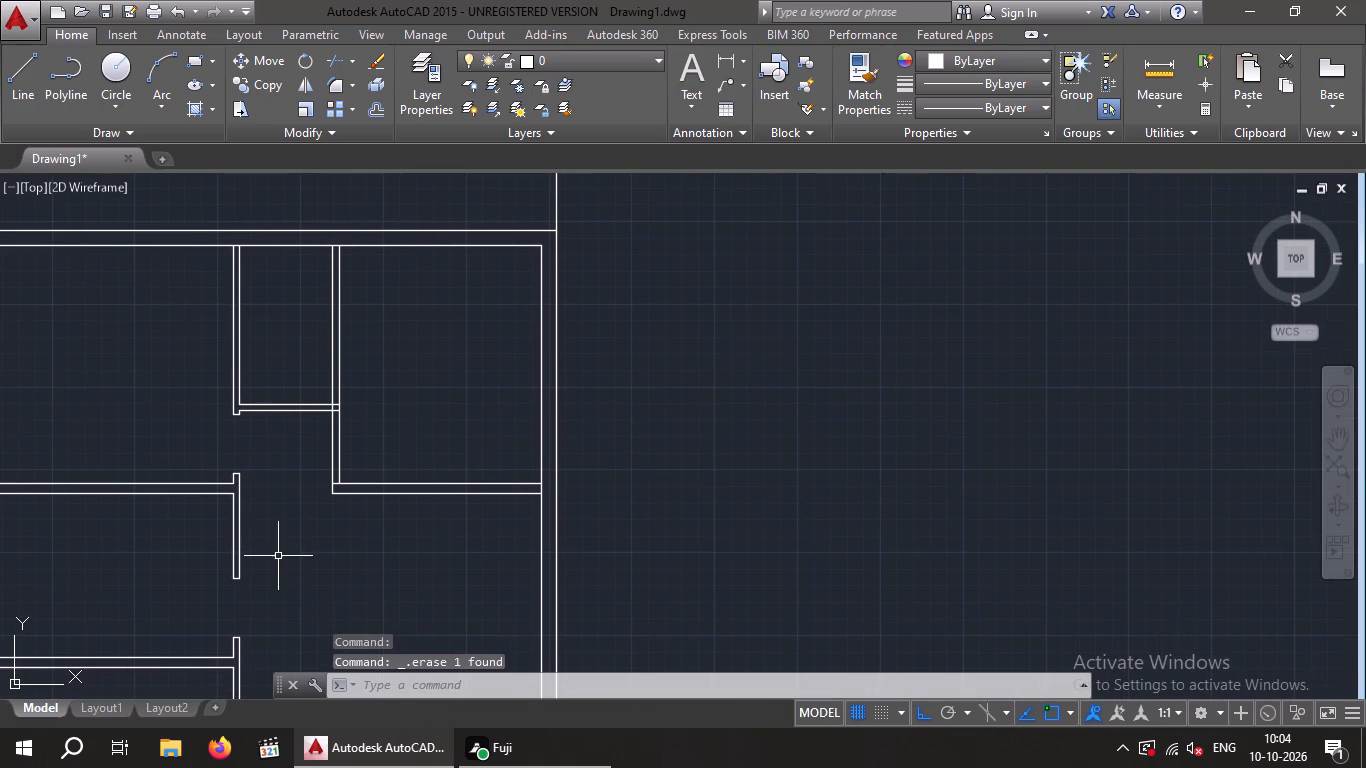
middle_click_drag(278, 555, 263, 526)
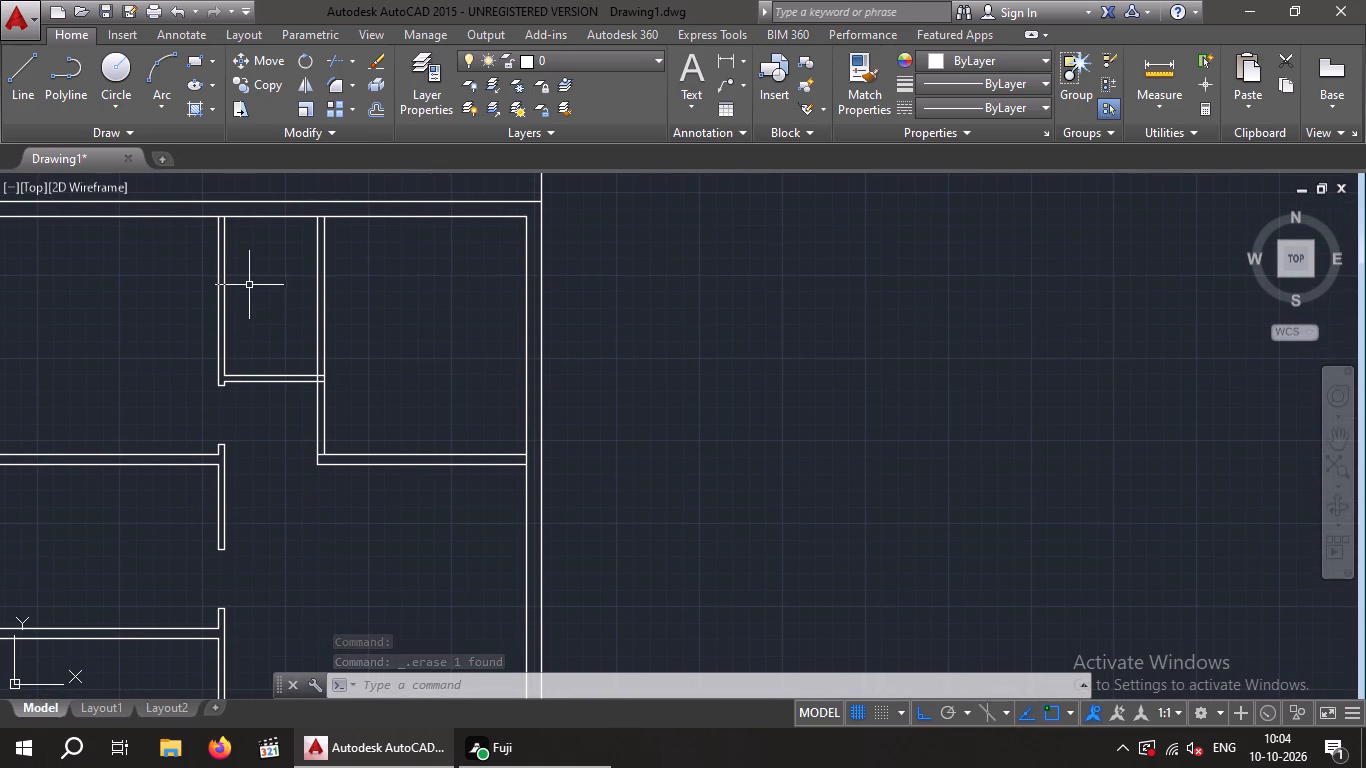
scroll(222, 380, "up", 6)
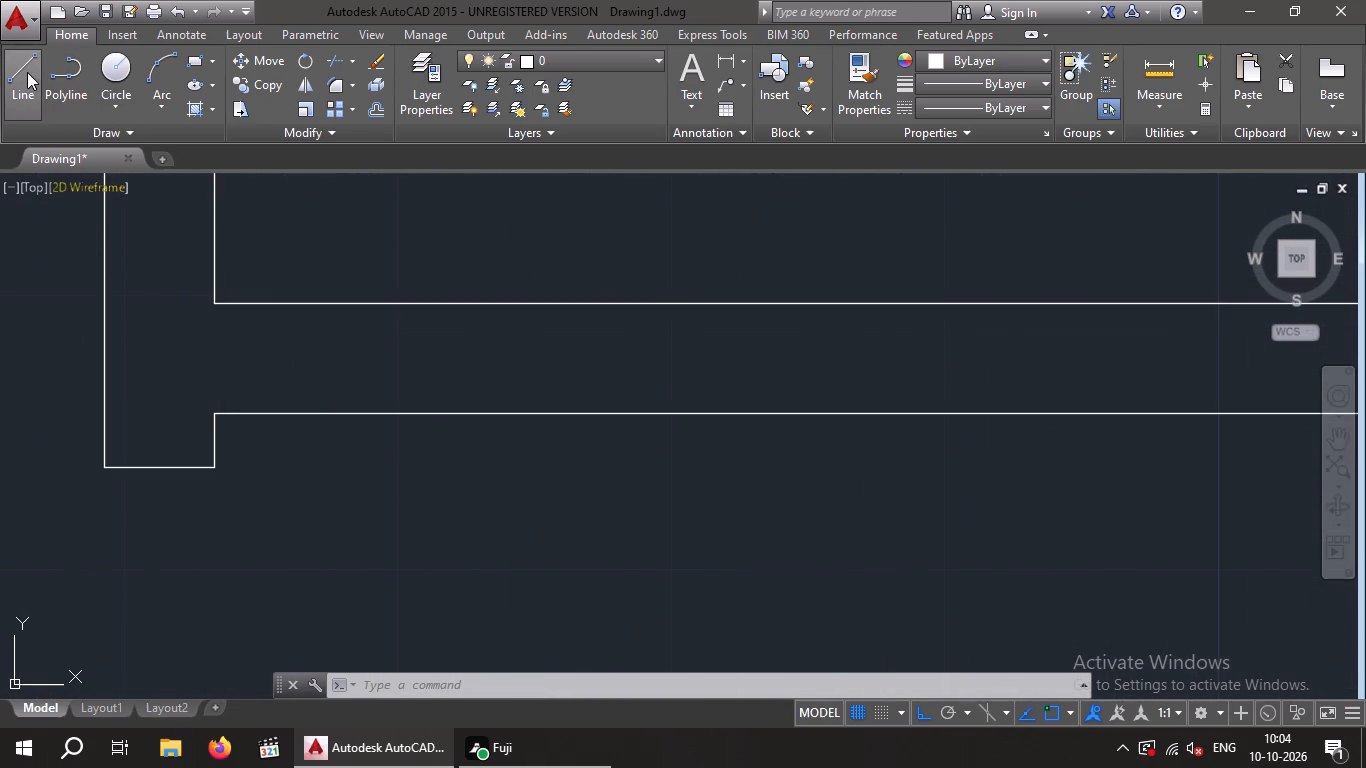
left_click(27, 72)
left_click_drag(209, 302, 209, 315)
left_click(211, 411)
key("Escape")
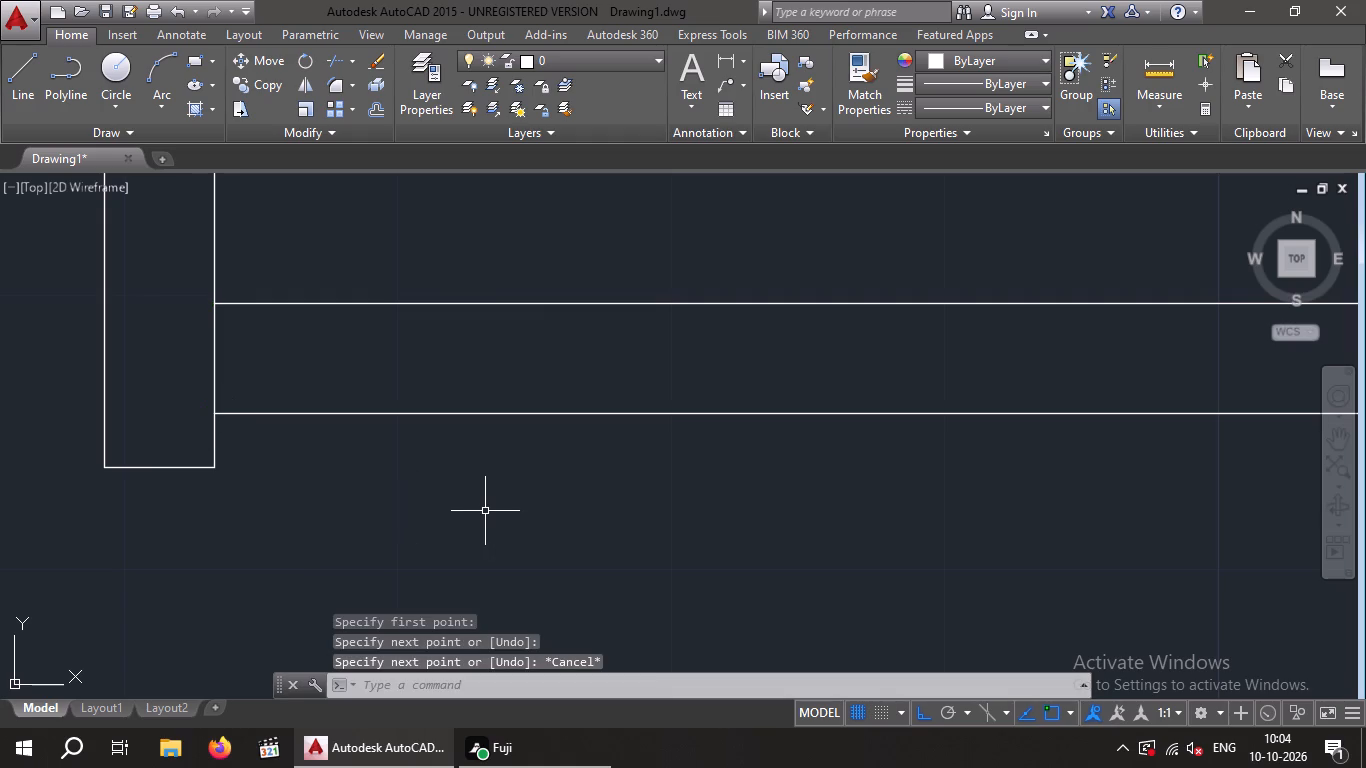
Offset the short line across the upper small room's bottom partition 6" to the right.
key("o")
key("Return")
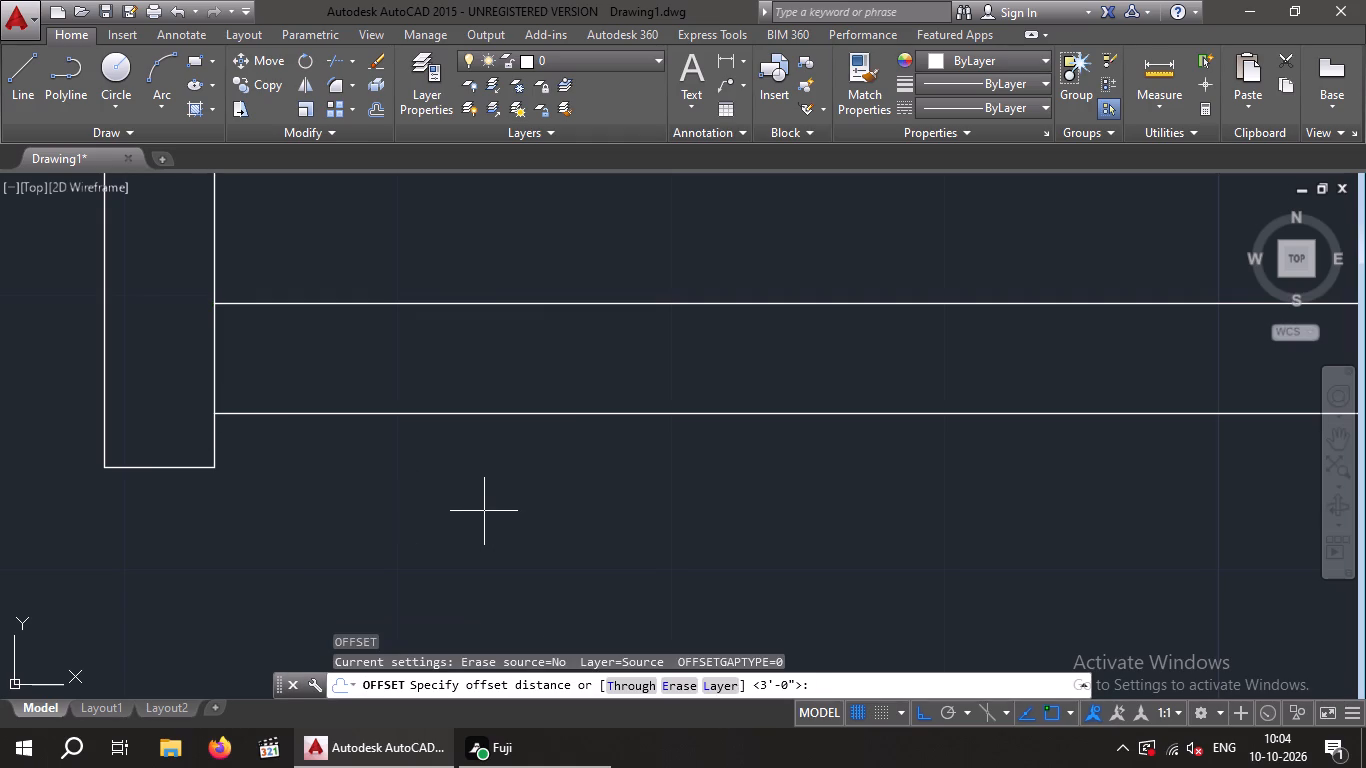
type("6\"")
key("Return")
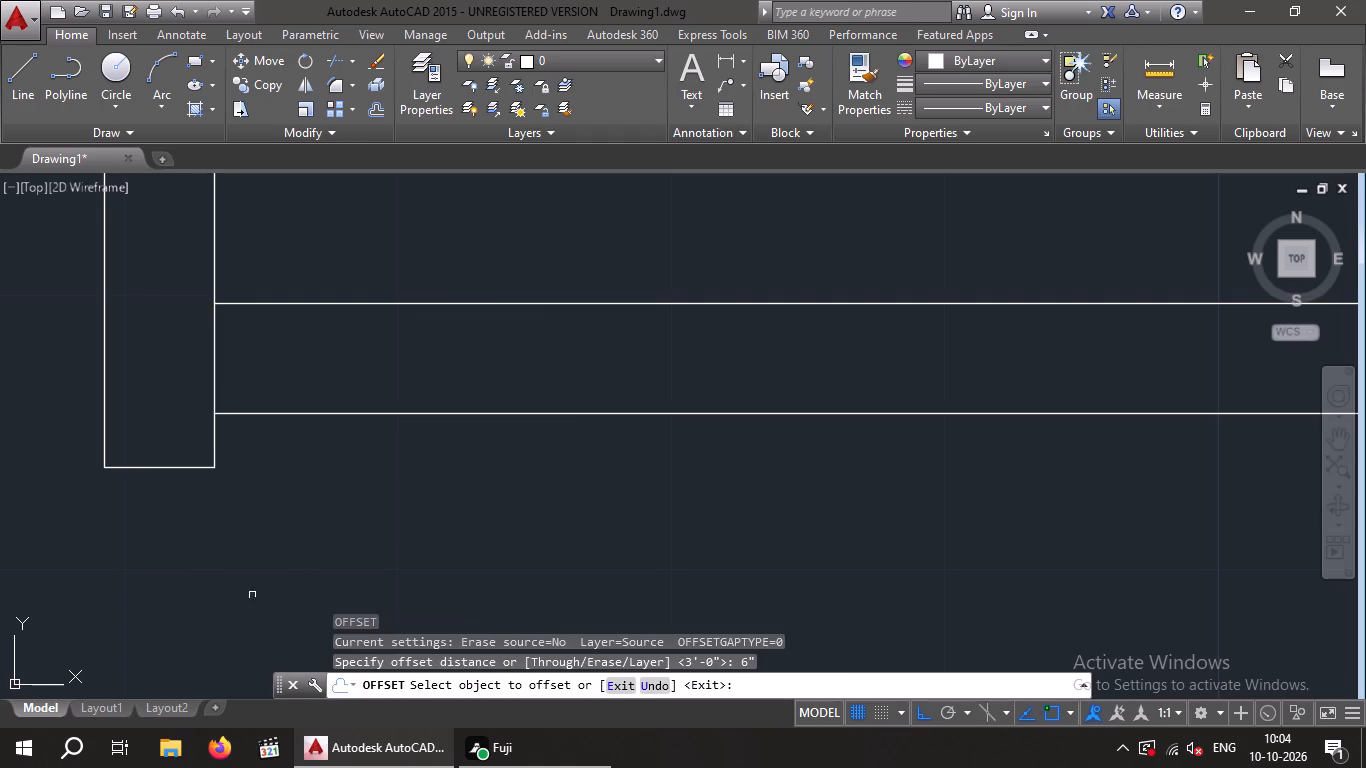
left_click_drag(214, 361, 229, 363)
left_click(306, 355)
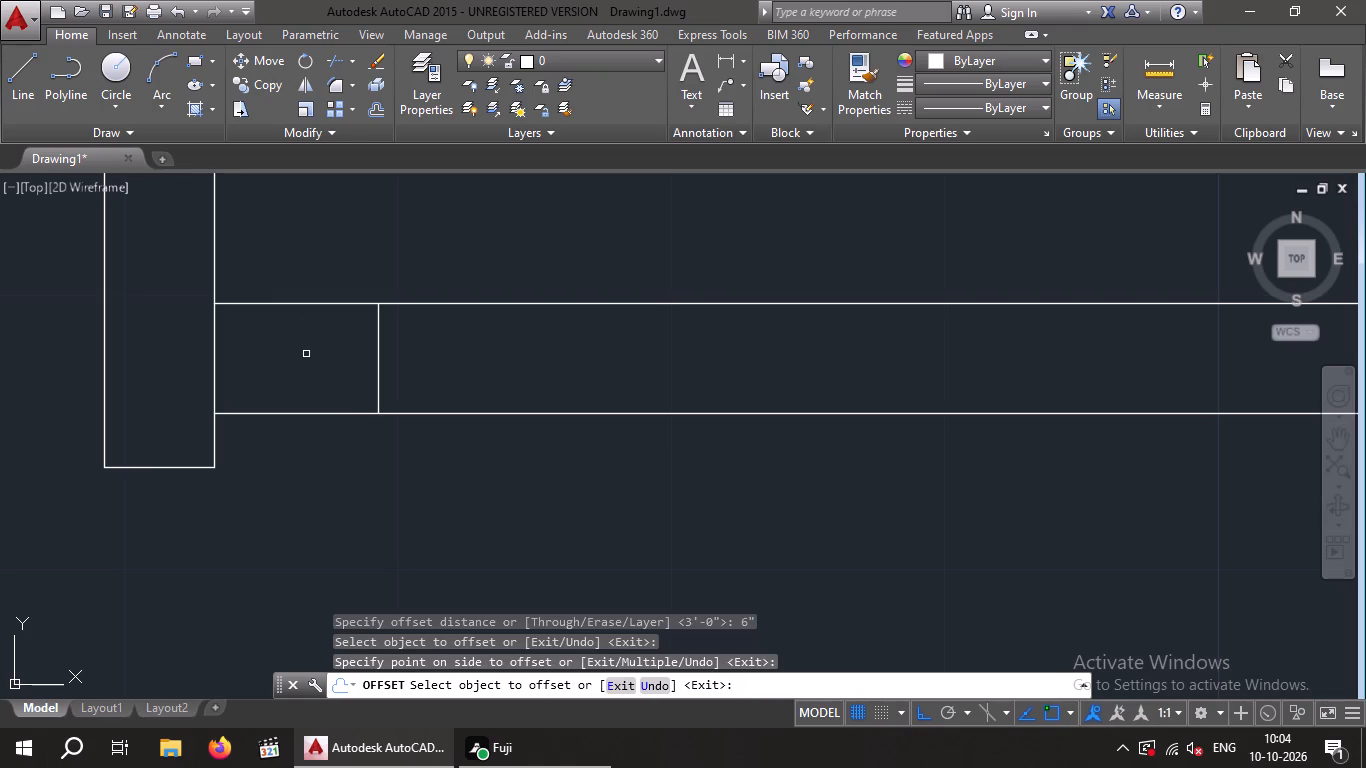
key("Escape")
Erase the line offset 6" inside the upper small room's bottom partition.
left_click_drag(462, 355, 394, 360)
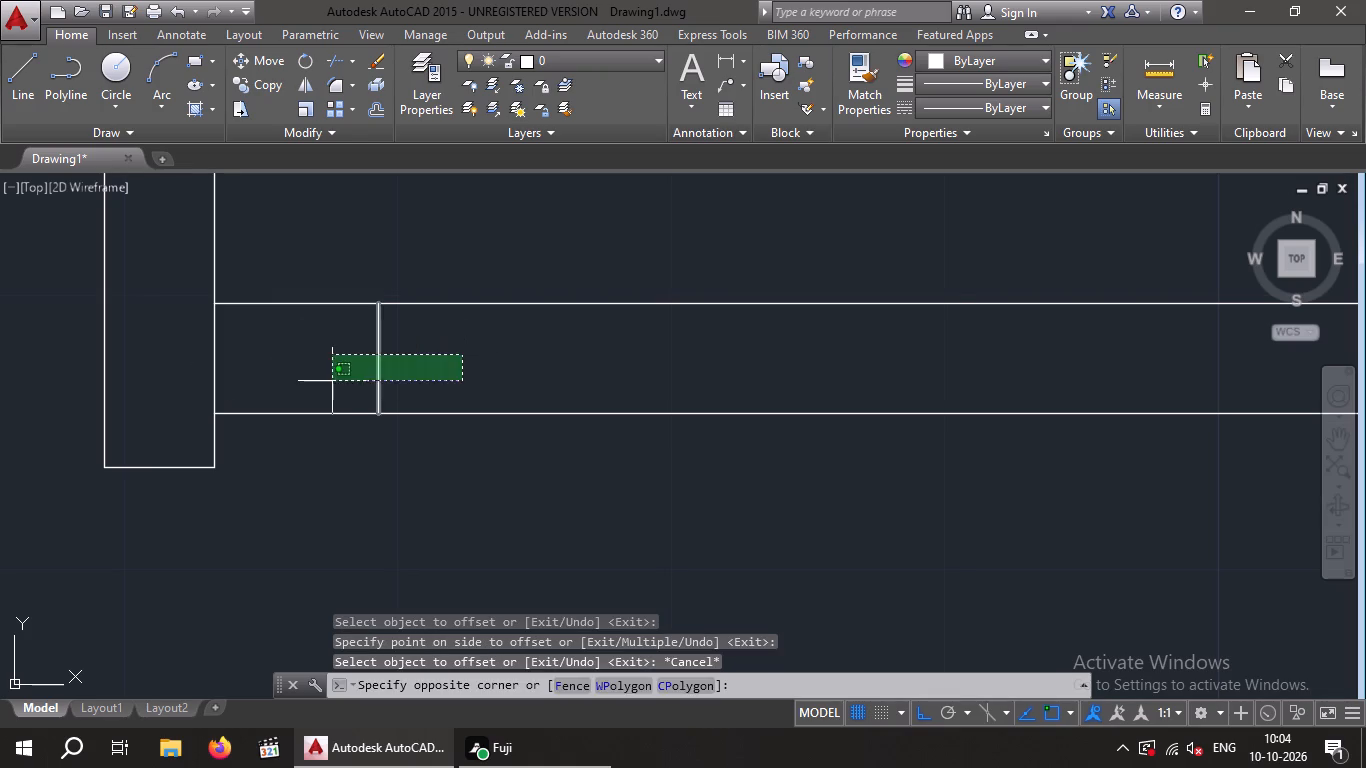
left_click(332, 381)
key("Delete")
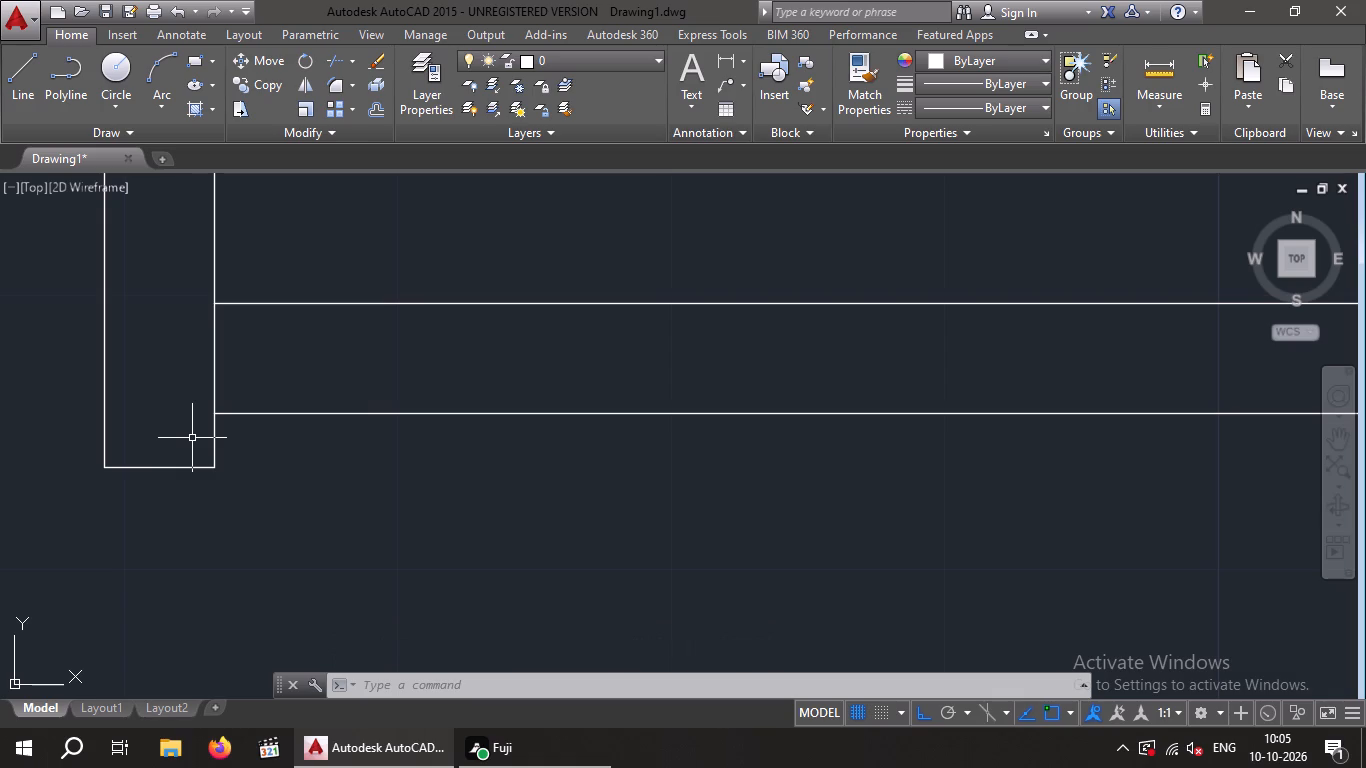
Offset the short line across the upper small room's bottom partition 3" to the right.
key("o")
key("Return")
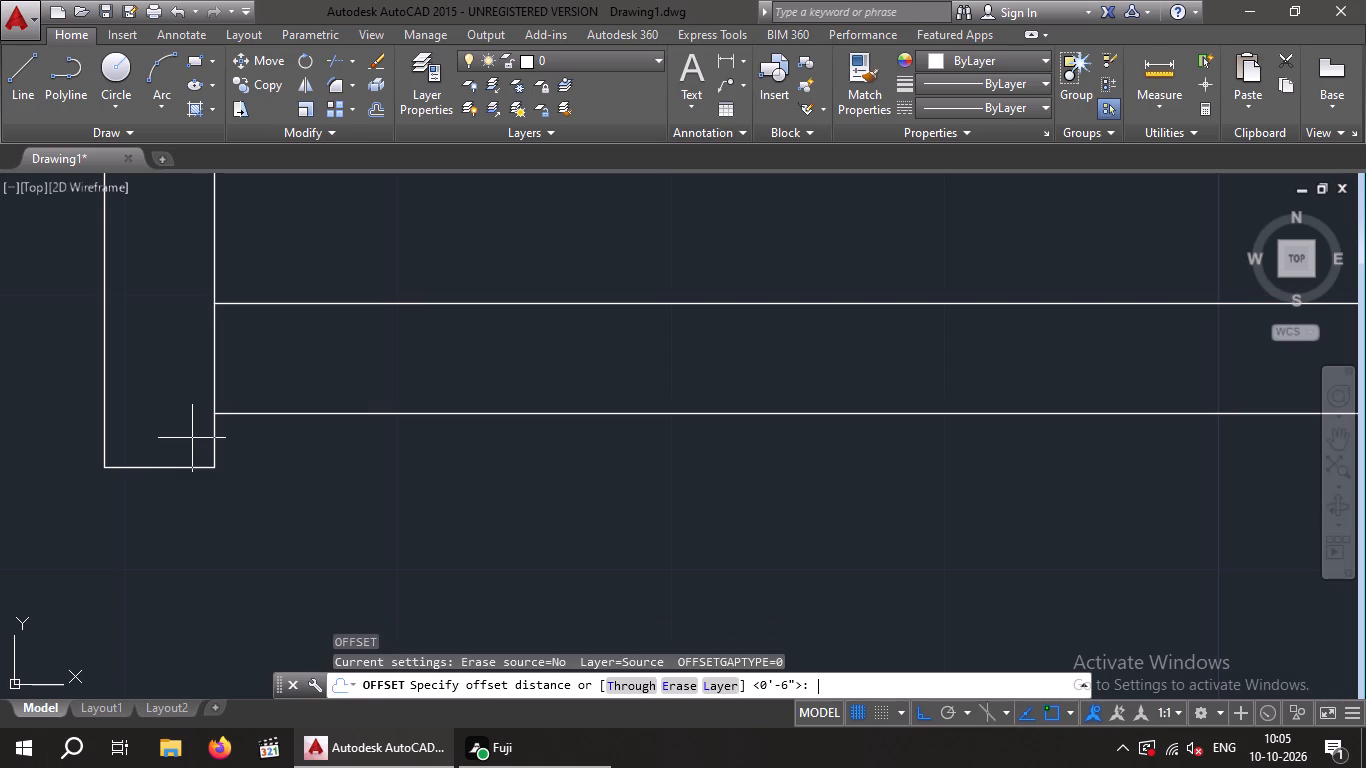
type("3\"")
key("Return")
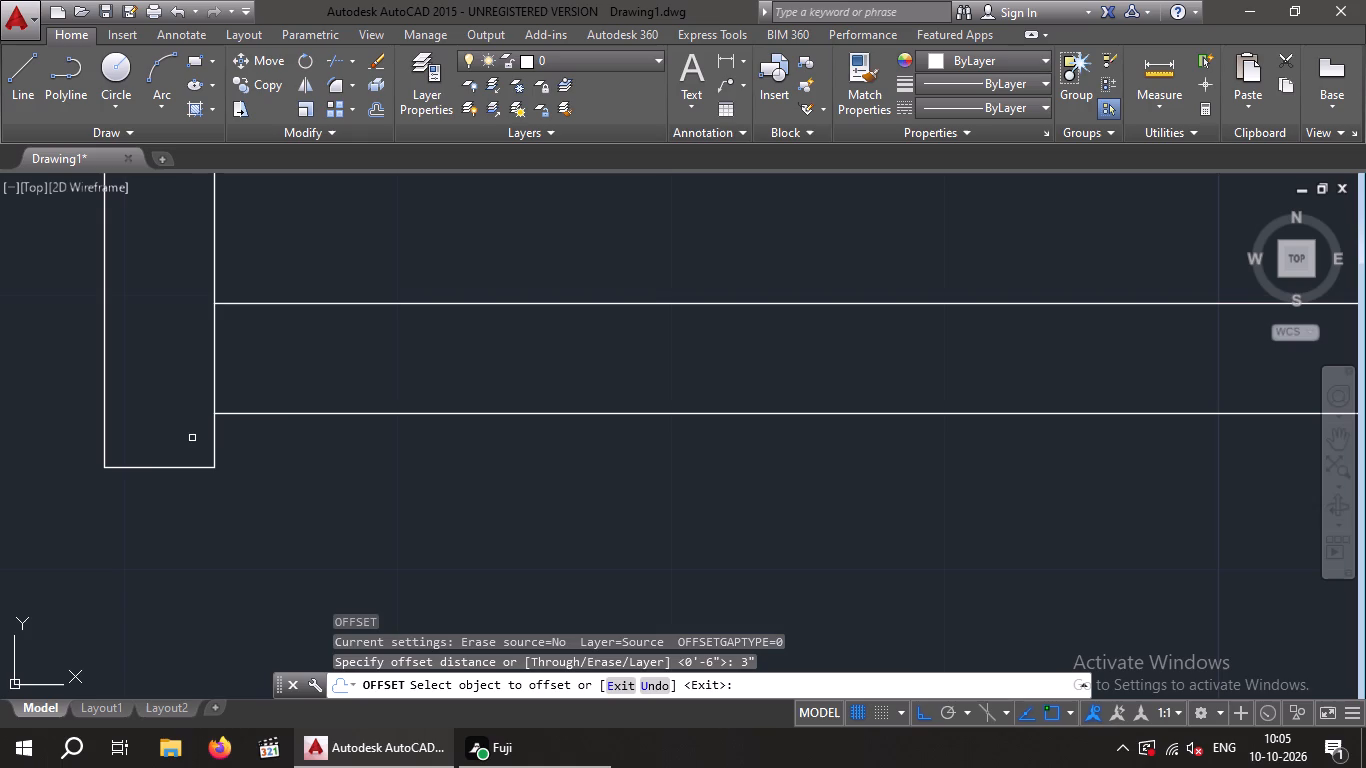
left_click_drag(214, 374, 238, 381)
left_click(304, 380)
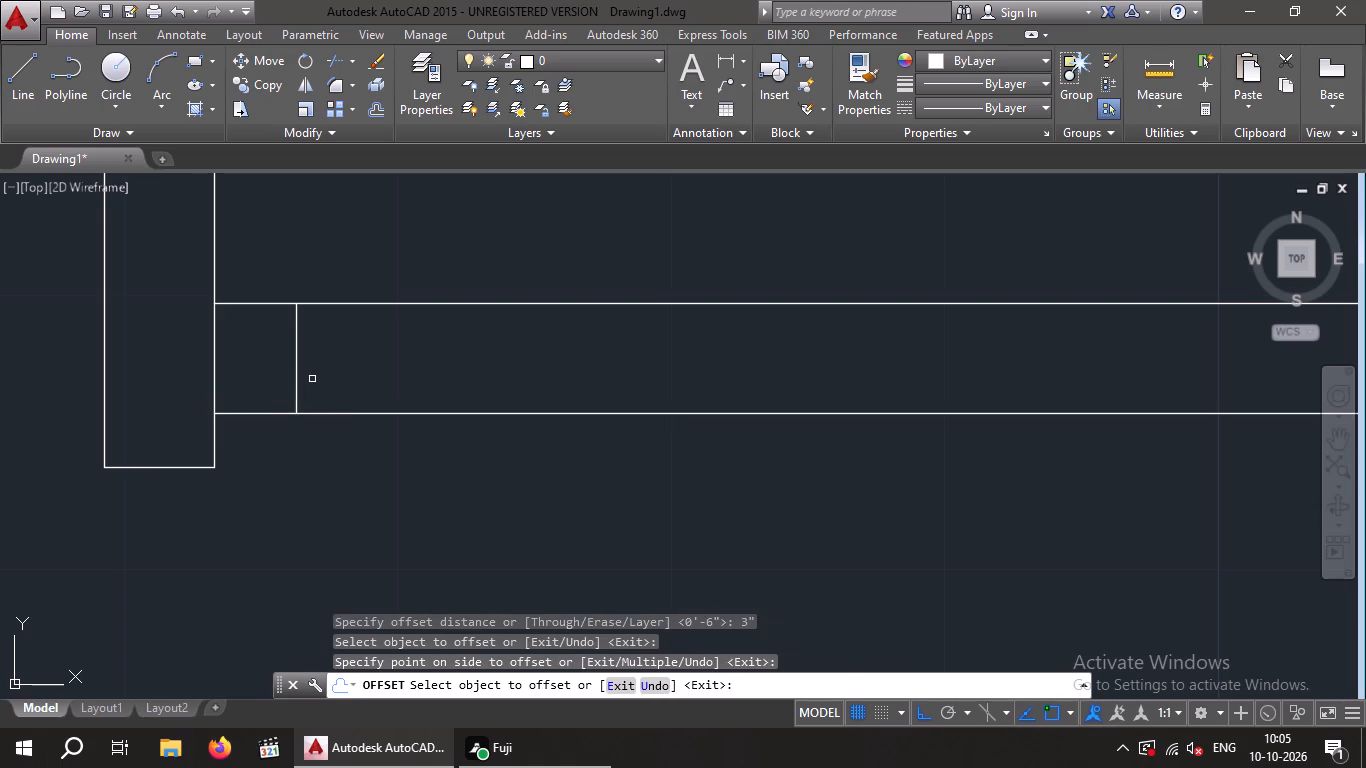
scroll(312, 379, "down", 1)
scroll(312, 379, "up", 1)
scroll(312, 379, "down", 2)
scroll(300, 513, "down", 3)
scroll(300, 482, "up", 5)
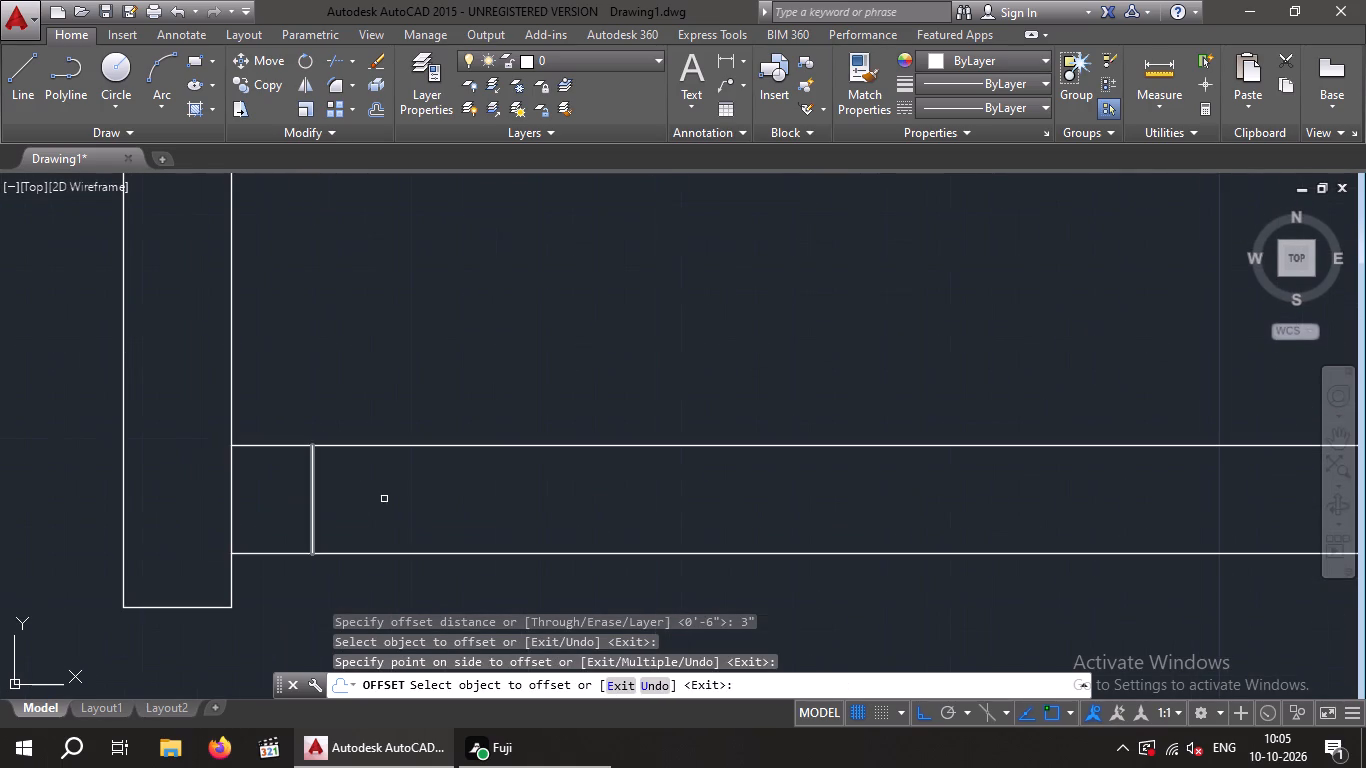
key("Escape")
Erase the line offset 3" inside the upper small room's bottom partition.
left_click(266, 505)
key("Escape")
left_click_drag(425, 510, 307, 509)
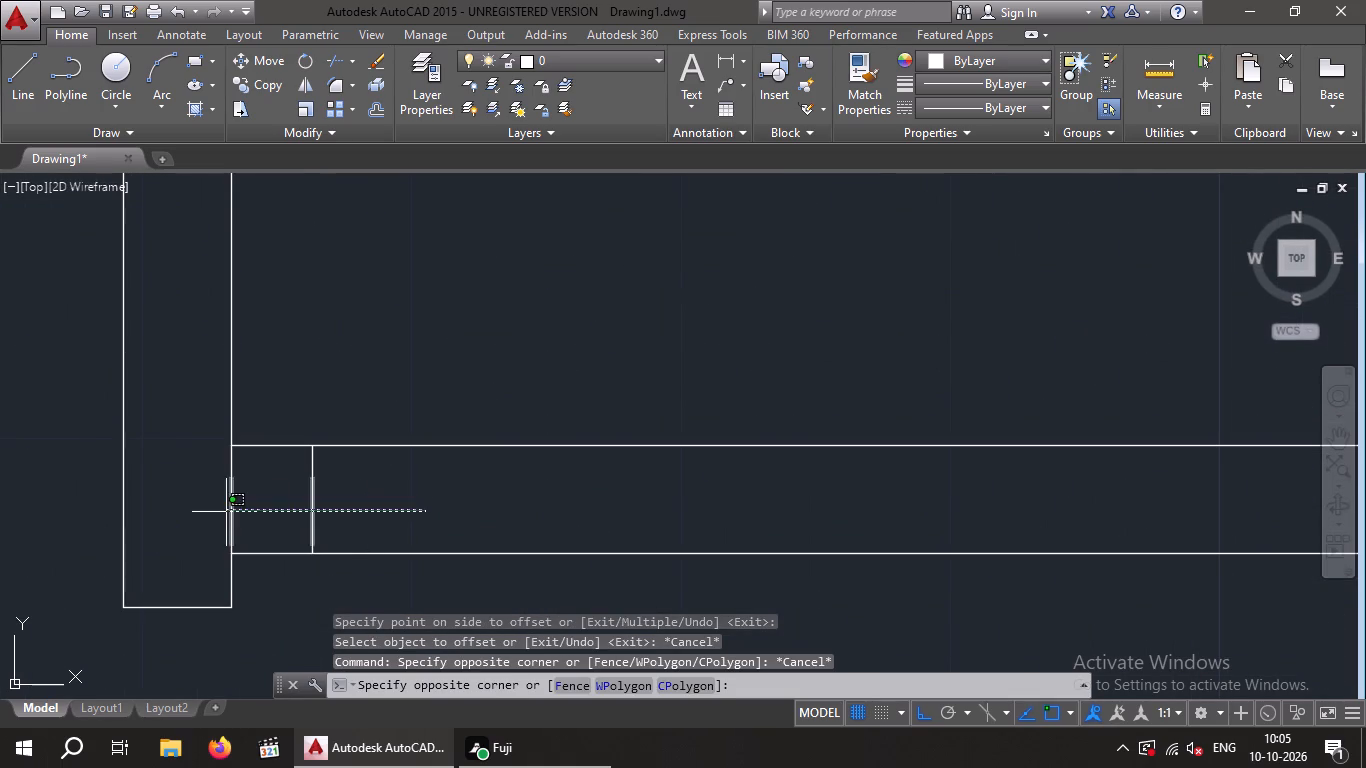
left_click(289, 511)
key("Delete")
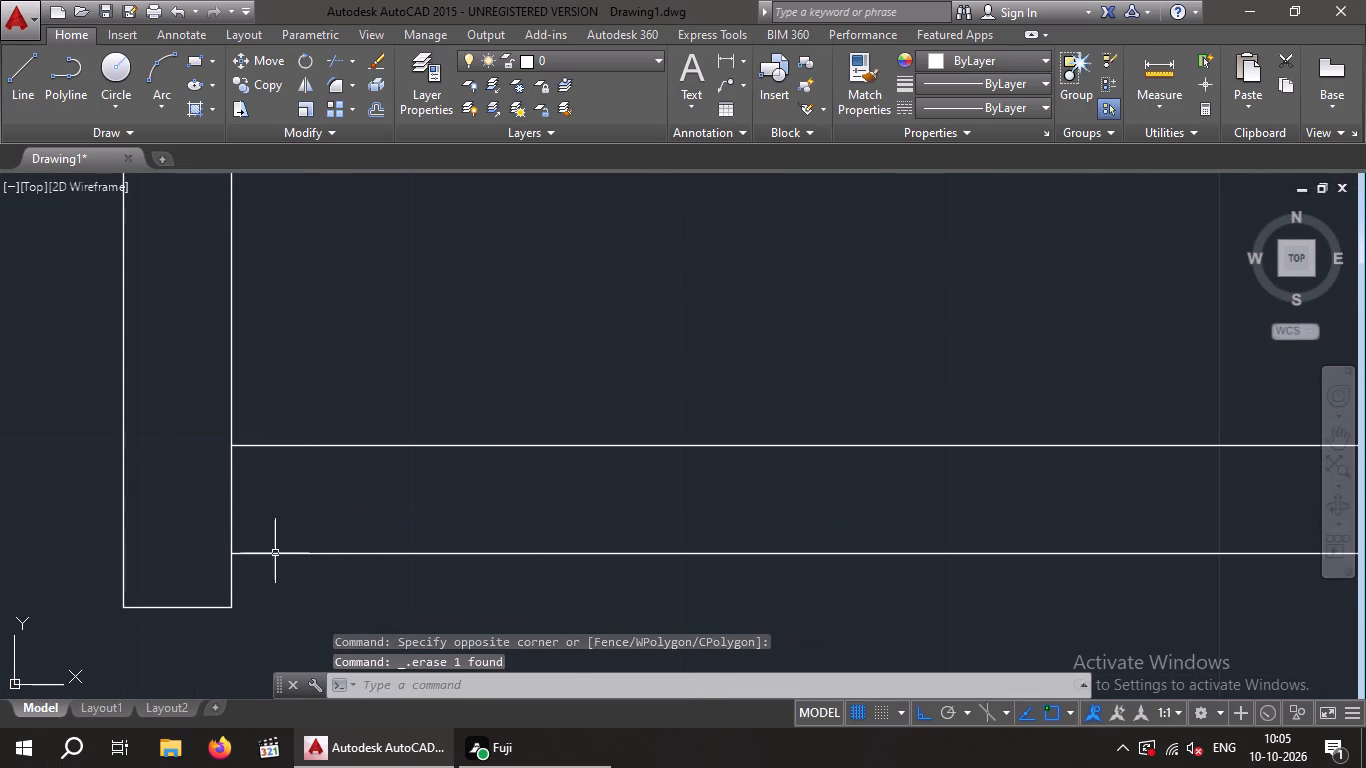
Offset the short line across the upper small room's bottom partition 2" to the right as the doorway's first jamb.
key("o")
key("Return")
type("2\"")
key("Return")
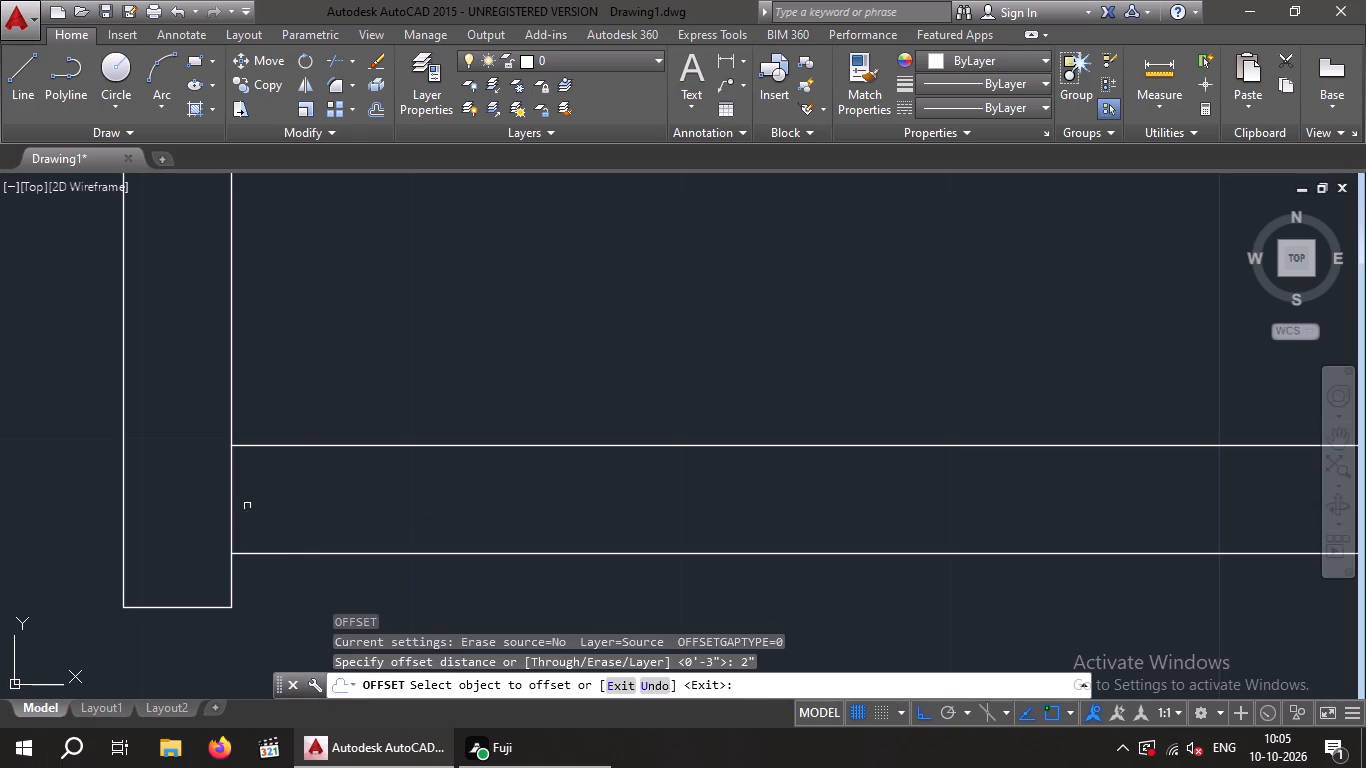
left_click_drag(230, 498, 245, 501)
left_click(271, 503)
scroll(319, 503, "down", 1)
scroll(319, 503, "up", 1)
scroll(321, 500, "down", 1)
scroll(321, 500, "up", 2)
right_click(320, 505)
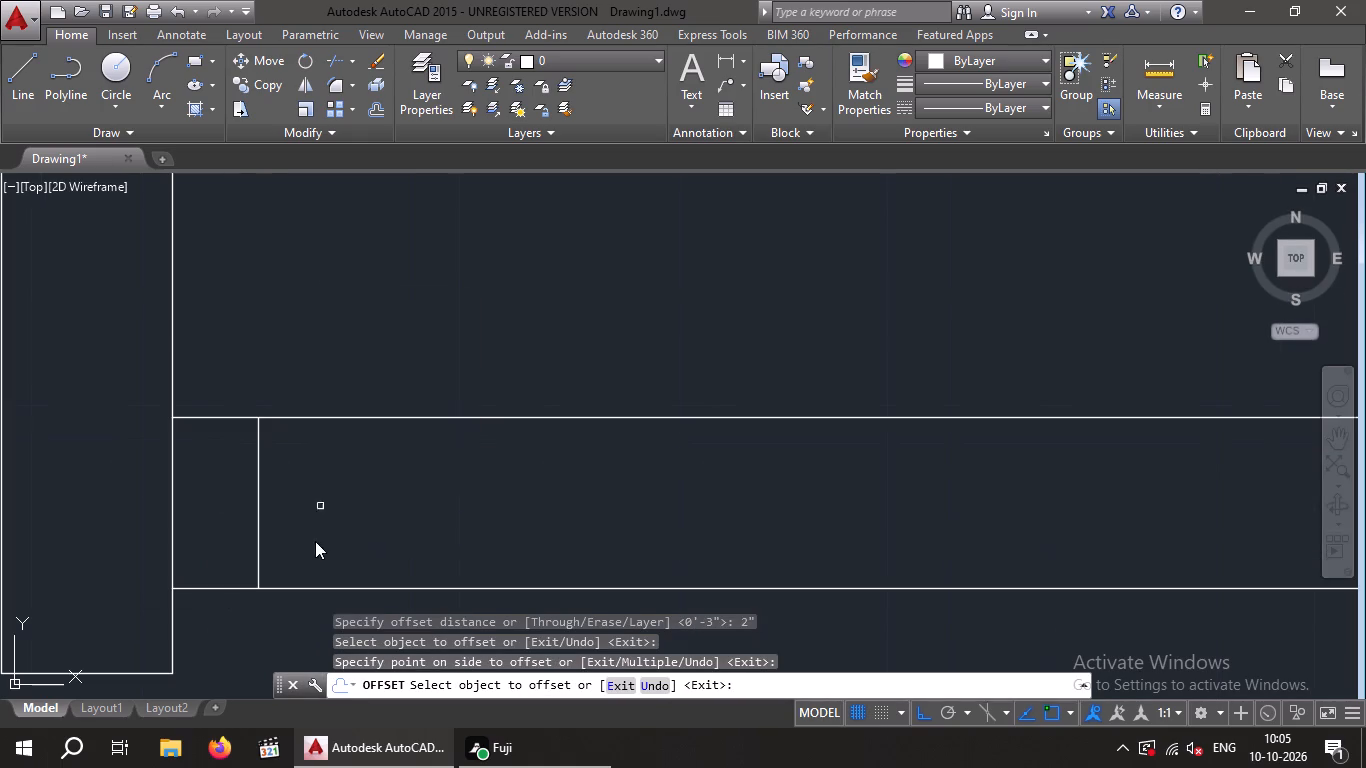
right_click(314, 543)
scroll(321, 531, "down", 2)
key("Escape")
key("Escape")
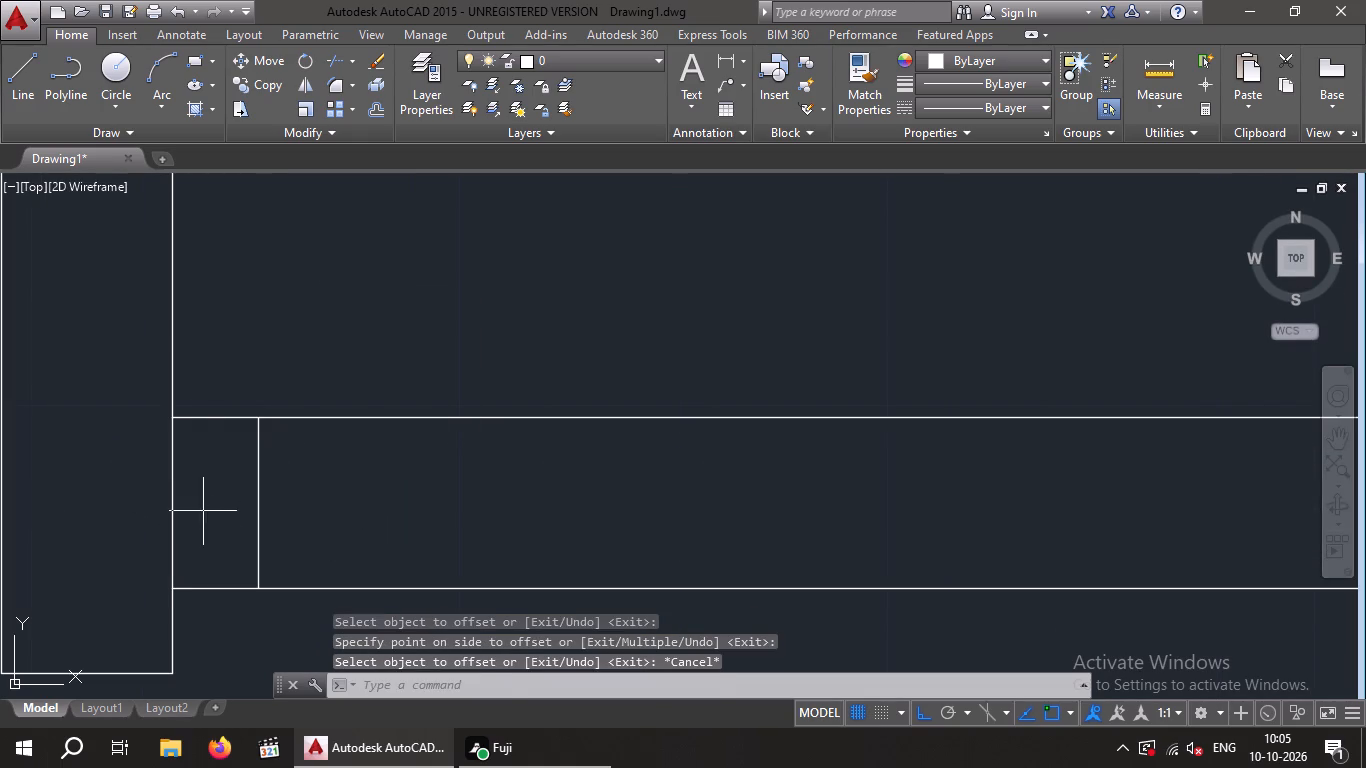
Erase the original short line where the bottom partition meets the long vertical partition's right face.
left_click(203, 511)
left_click(155, 520)
key("Delete")
scroll(199, 538, "up", 1)
scroll(199, 538, "down", 3)
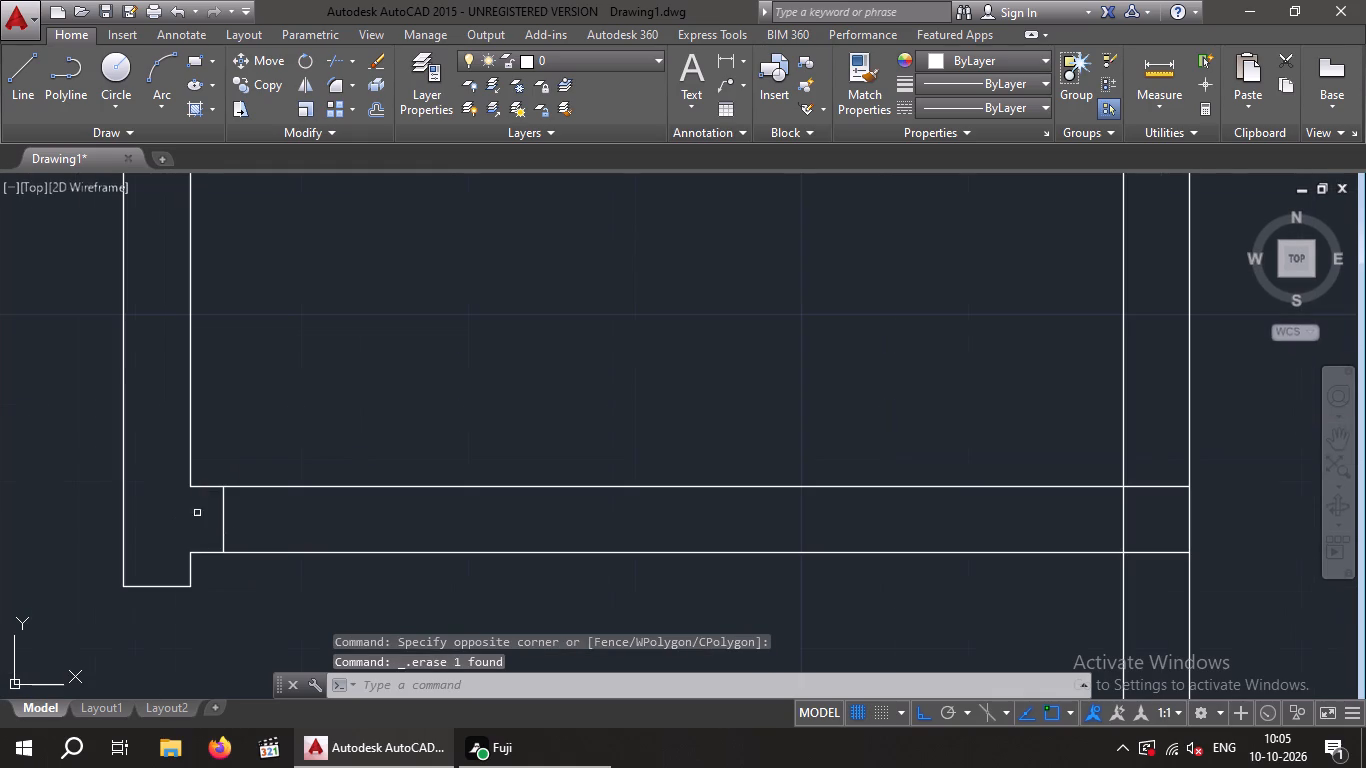
Offset the first jamb line 2' to the right inside the small room's bottom partition for the doorway's other jamb.
key("o")
key("Return")
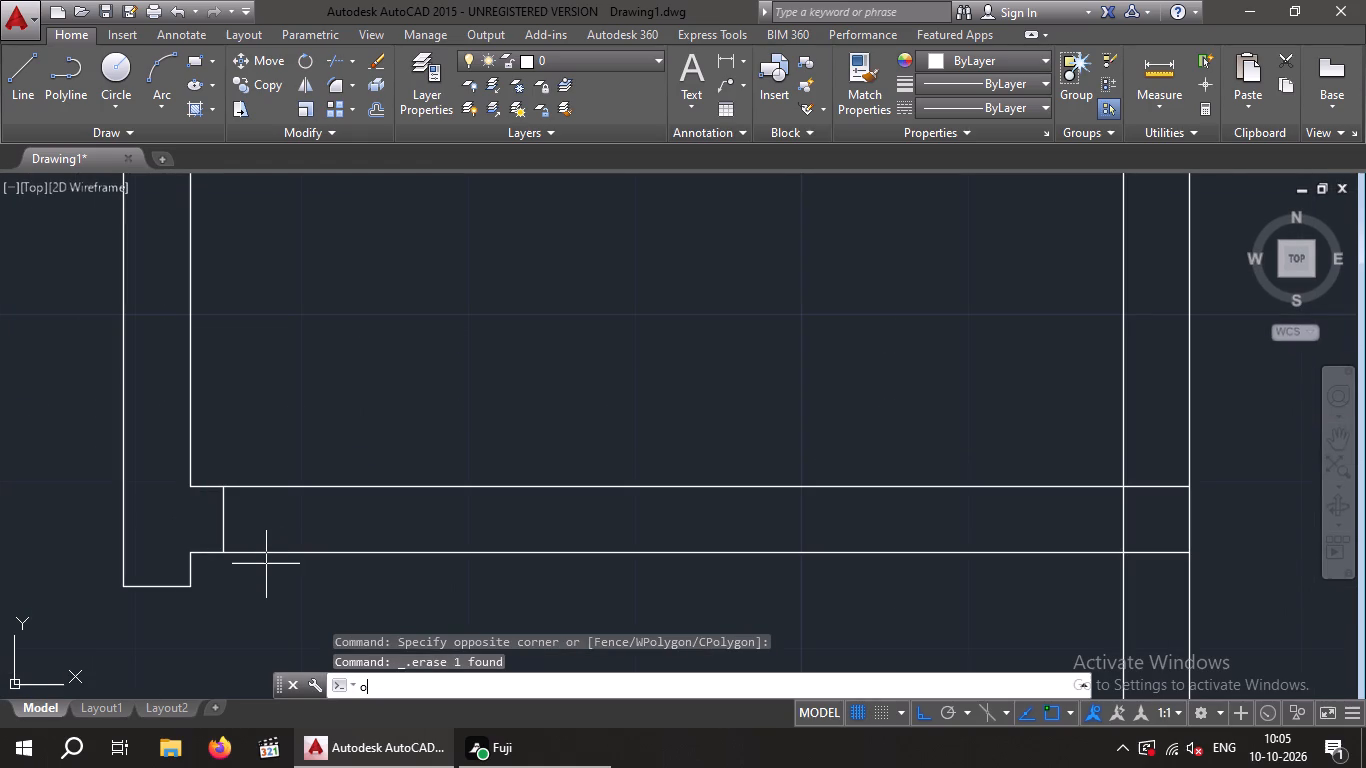
type("2'")
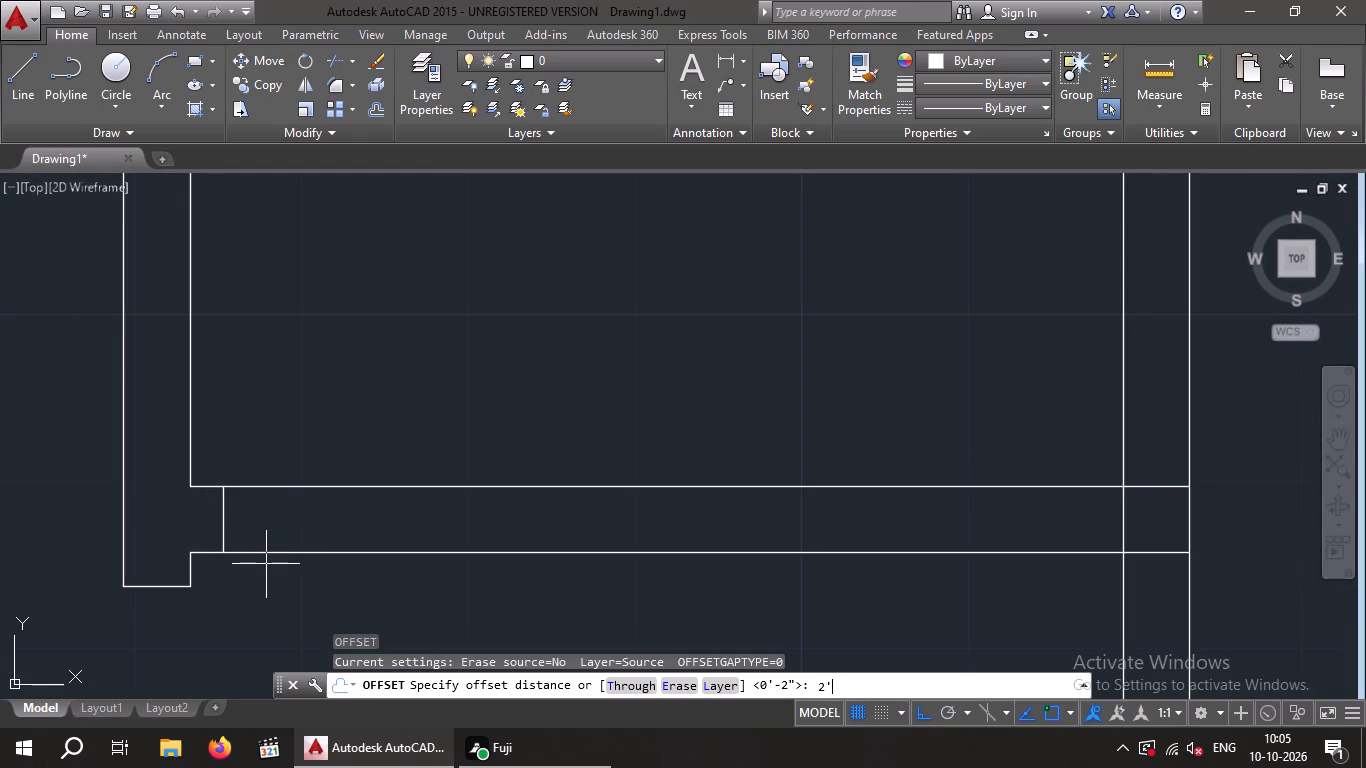
key("Return")
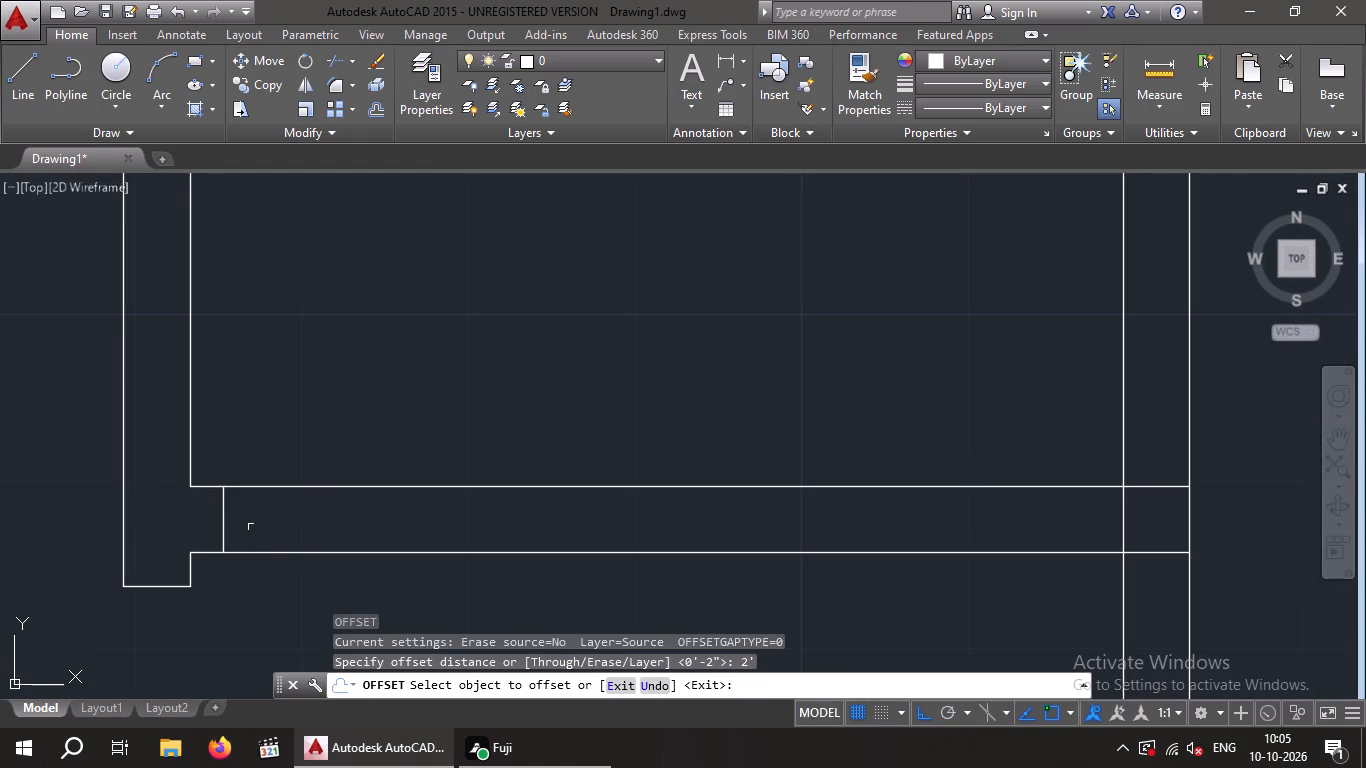
left_click(225, 523)
left_click(412, 529)
scroll(426, 551, "down", 2)
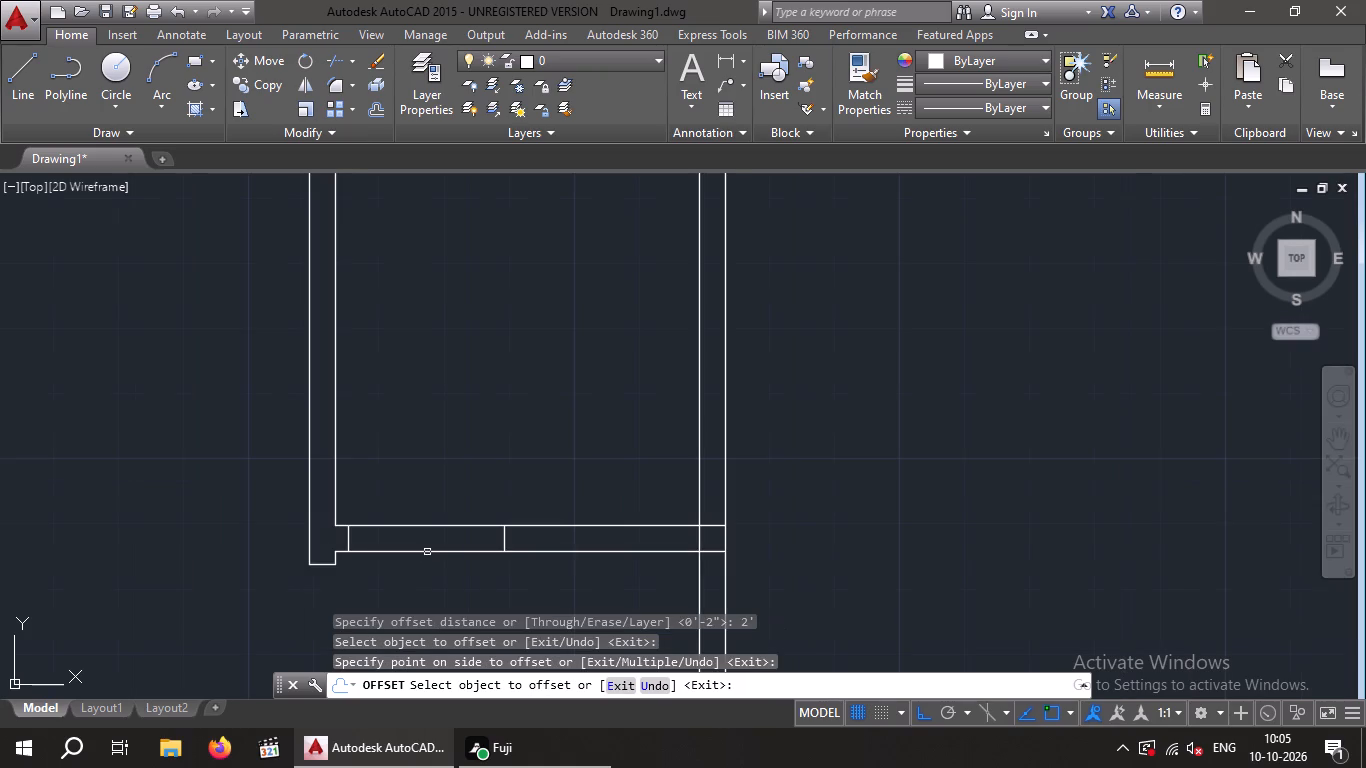
key("Escape")
key("Escape")
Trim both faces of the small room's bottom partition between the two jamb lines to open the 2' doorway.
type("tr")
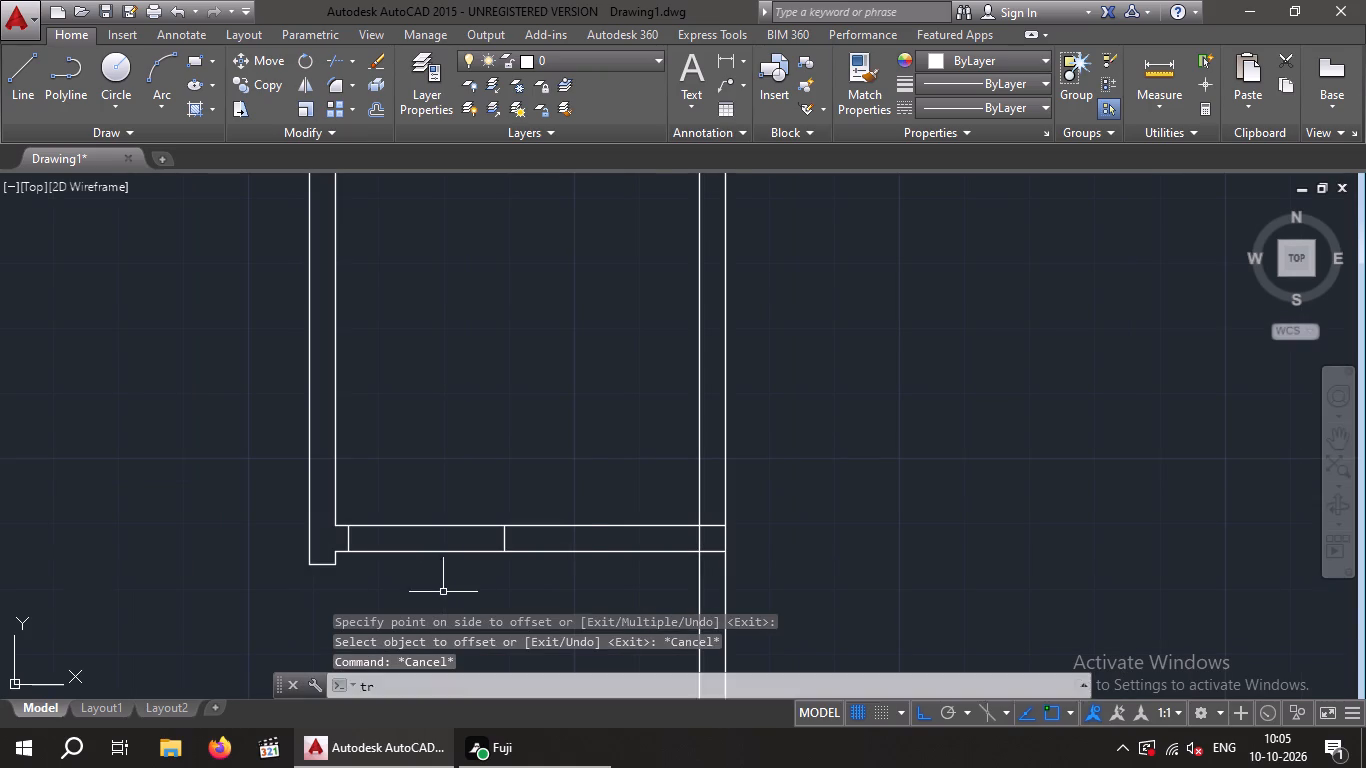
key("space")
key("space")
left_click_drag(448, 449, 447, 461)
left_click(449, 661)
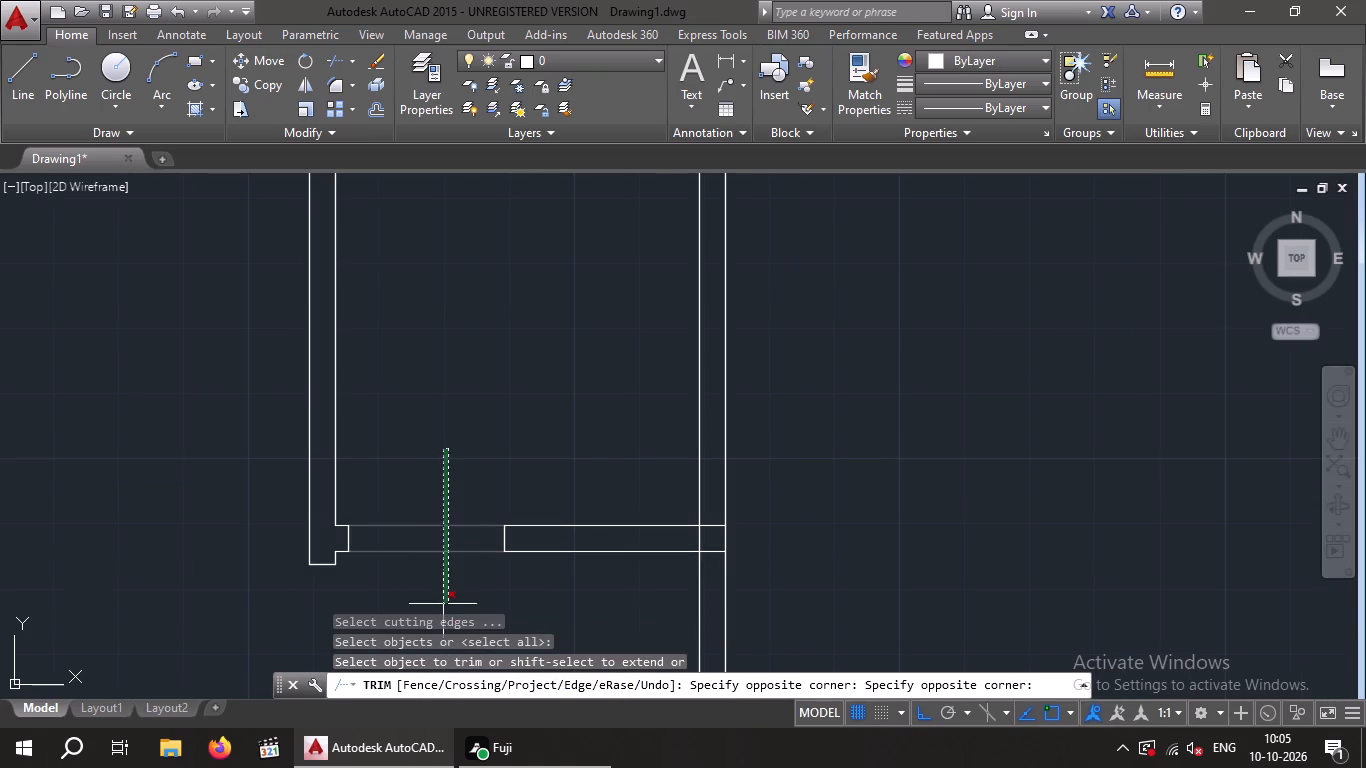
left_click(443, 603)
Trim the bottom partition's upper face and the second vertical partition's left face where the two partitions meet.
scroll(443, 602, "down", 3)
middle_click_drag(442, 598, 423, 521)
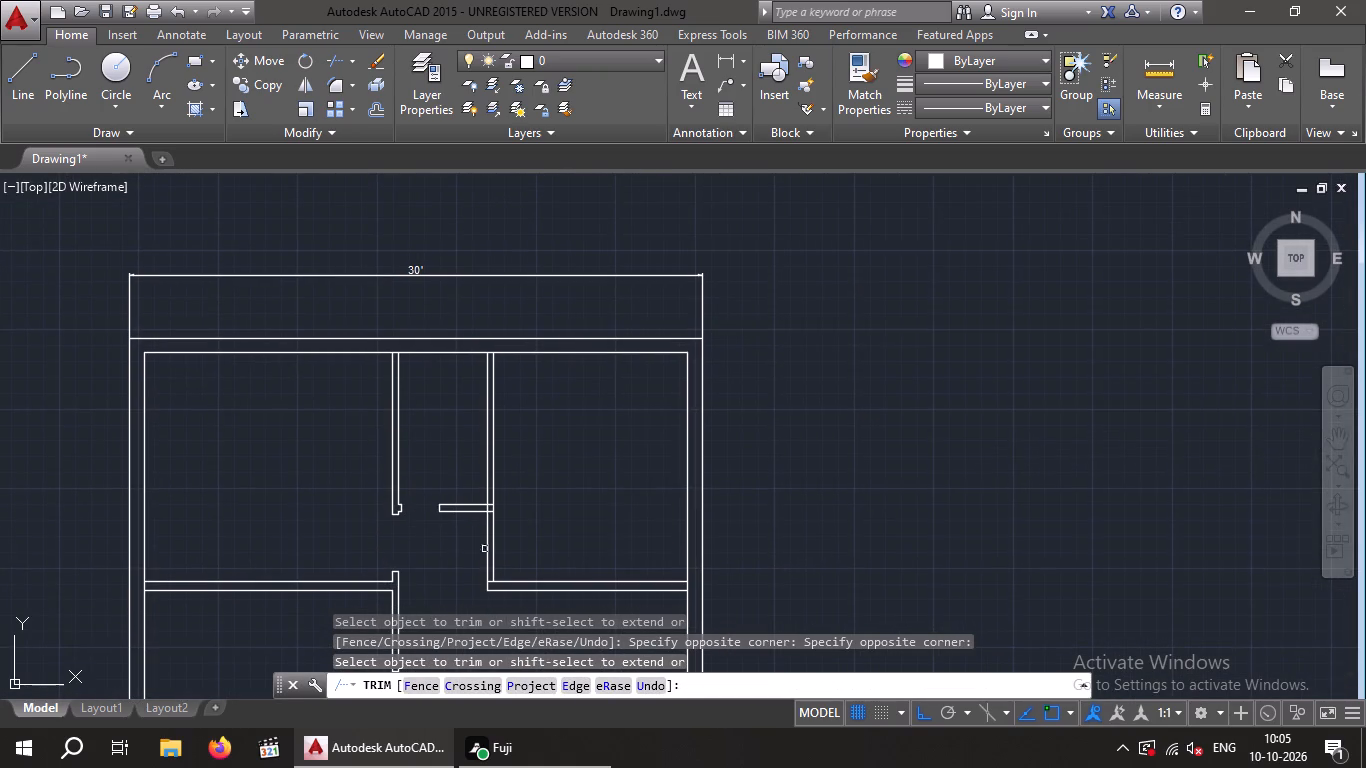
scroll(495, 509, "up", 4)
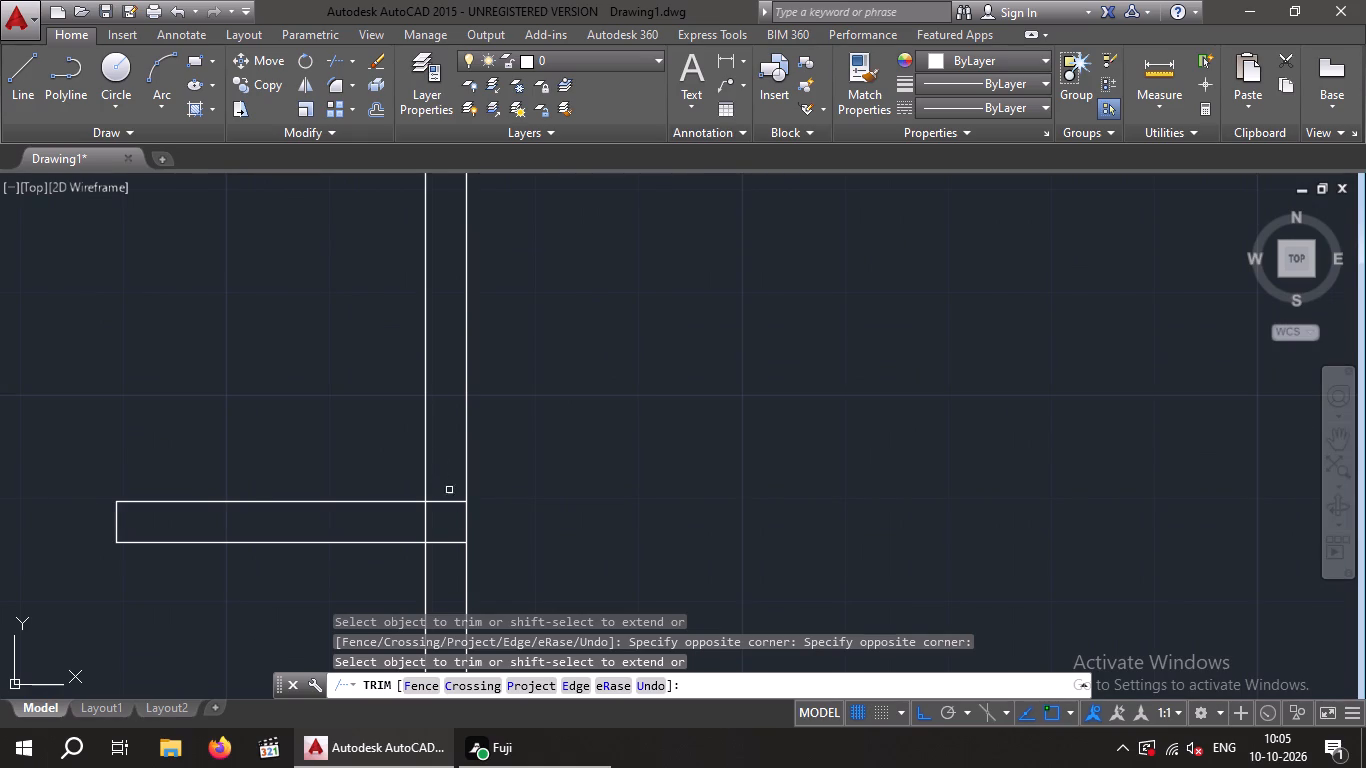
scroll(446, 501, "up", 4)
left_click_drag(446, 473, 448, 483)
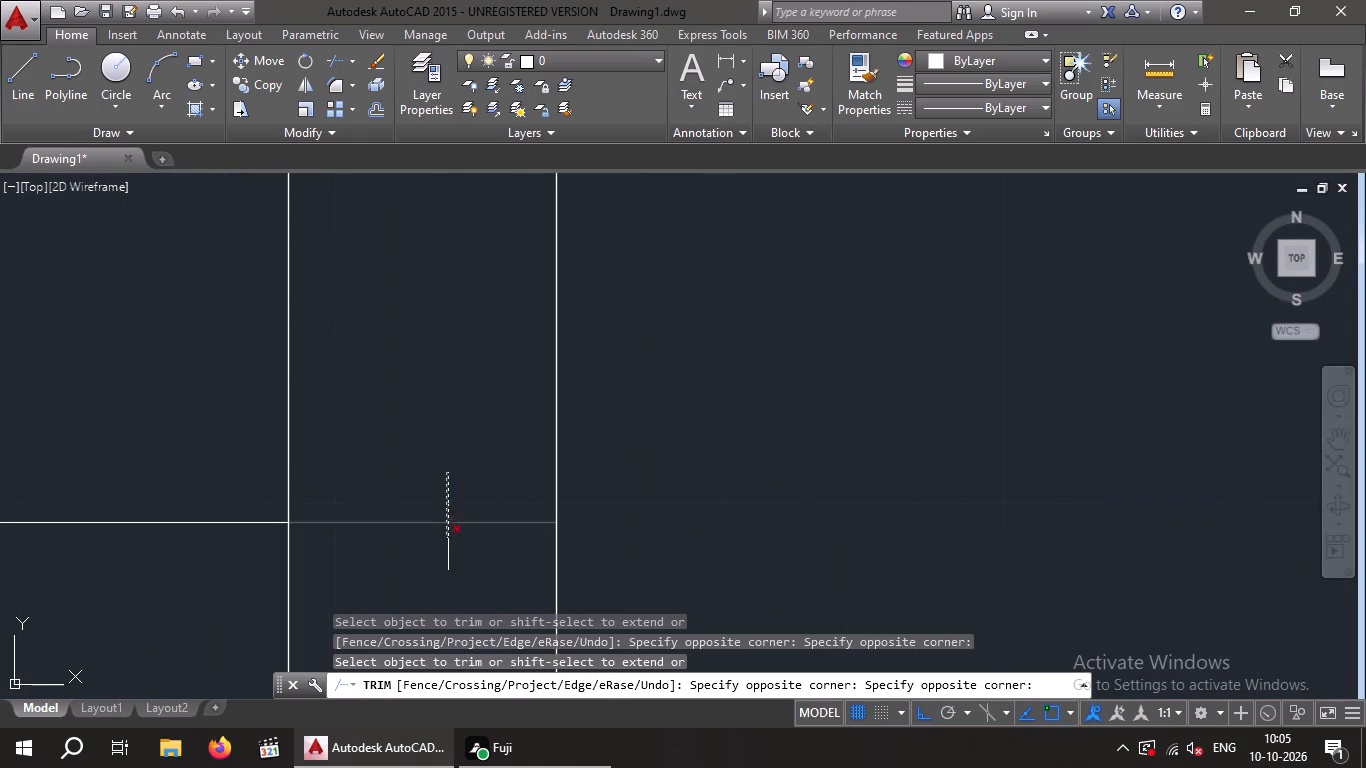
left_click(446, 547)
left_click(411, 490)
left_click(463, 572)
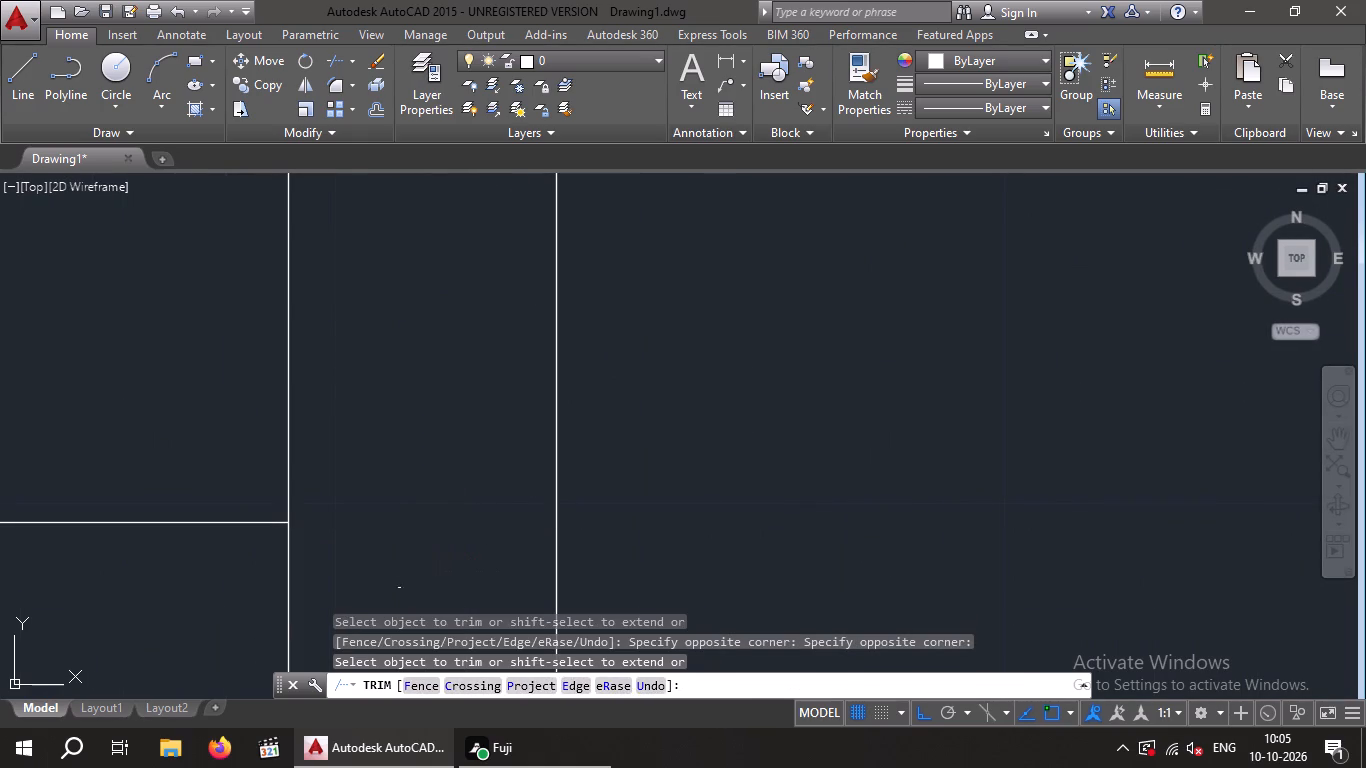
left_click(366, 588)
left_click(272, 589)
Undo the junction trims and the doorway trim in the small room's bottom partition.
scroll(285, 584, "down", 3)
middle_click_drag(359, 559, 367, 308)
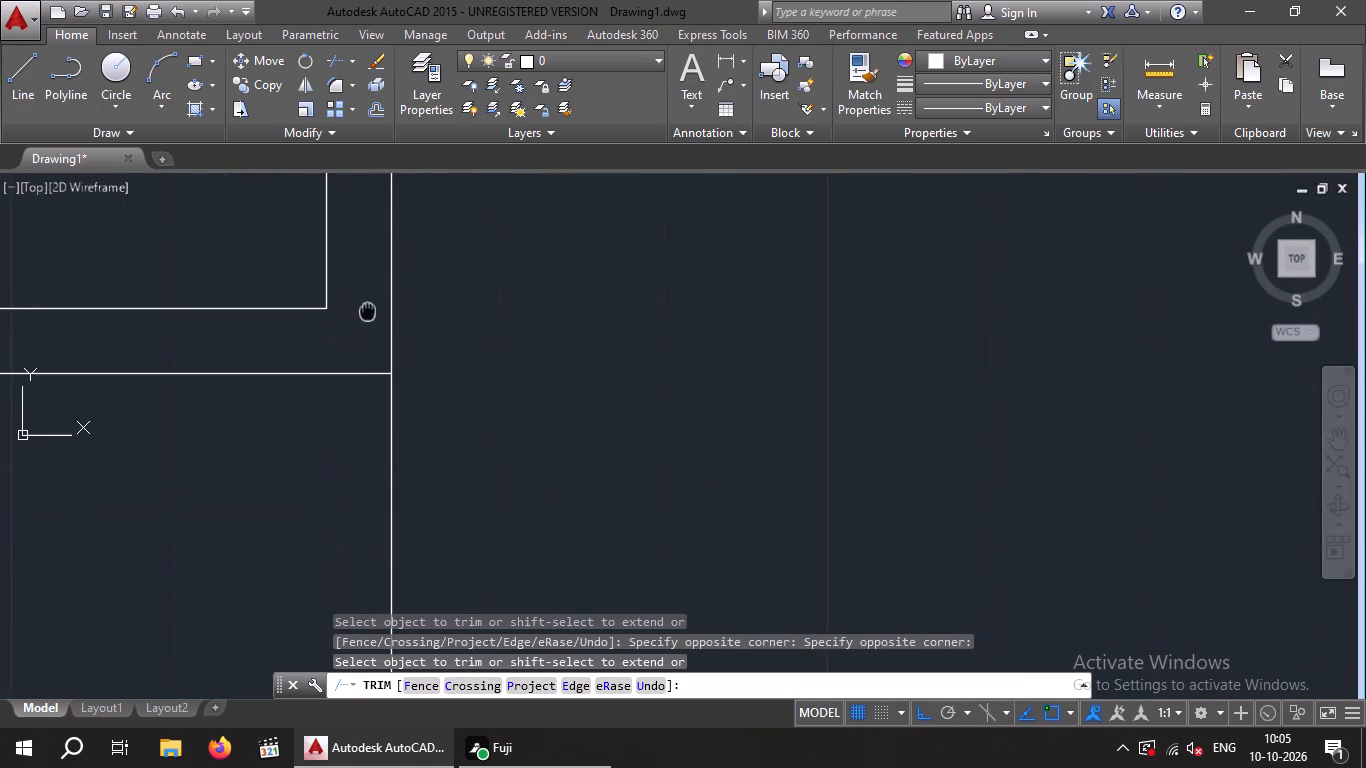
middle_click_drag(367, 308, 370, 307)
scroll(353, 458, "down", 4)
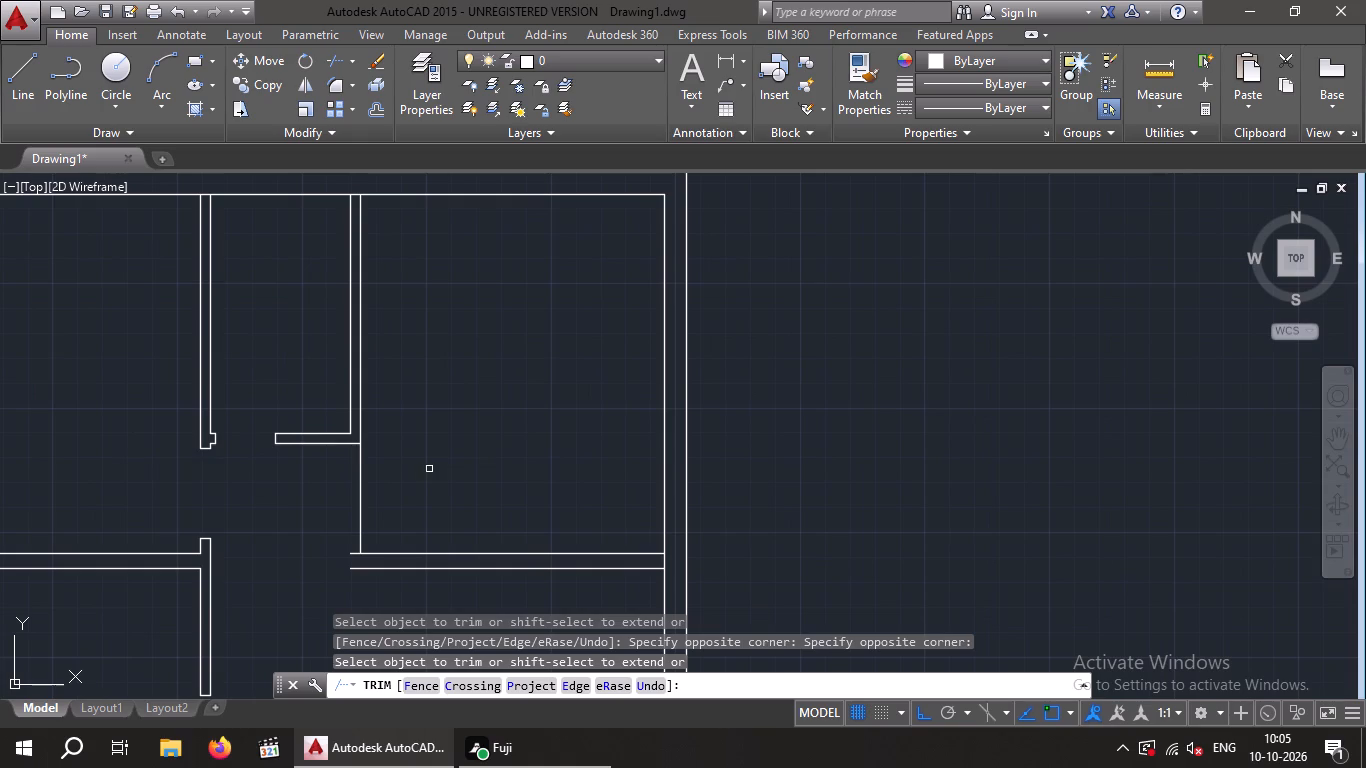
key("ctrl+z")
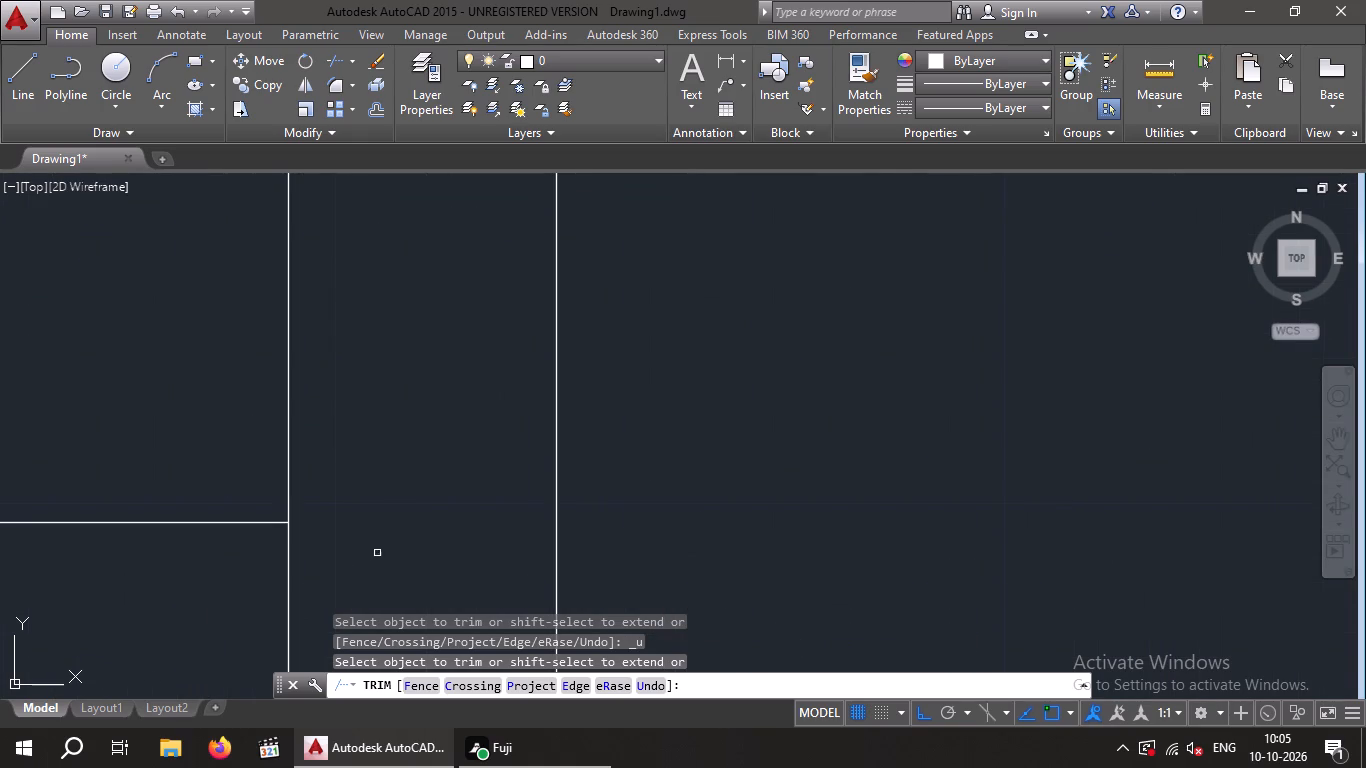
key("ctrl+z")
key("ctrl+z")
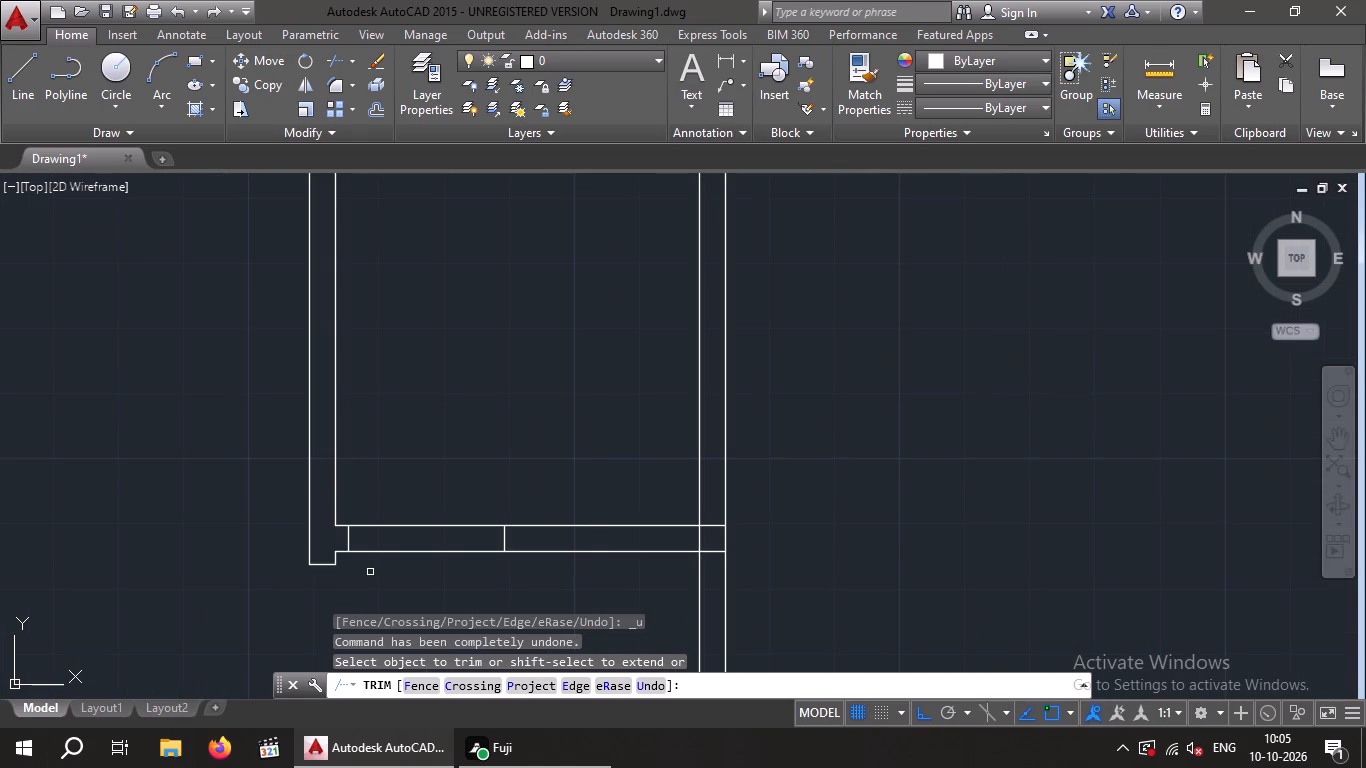
Trim both faces of the small room's bottom partition between the jamb lines to open the 2' doorway.
scroll(386, 552, "down", 1)
scroll(407, 552, "up", 1)
middle_click_drag(407, 550, 400, 376)
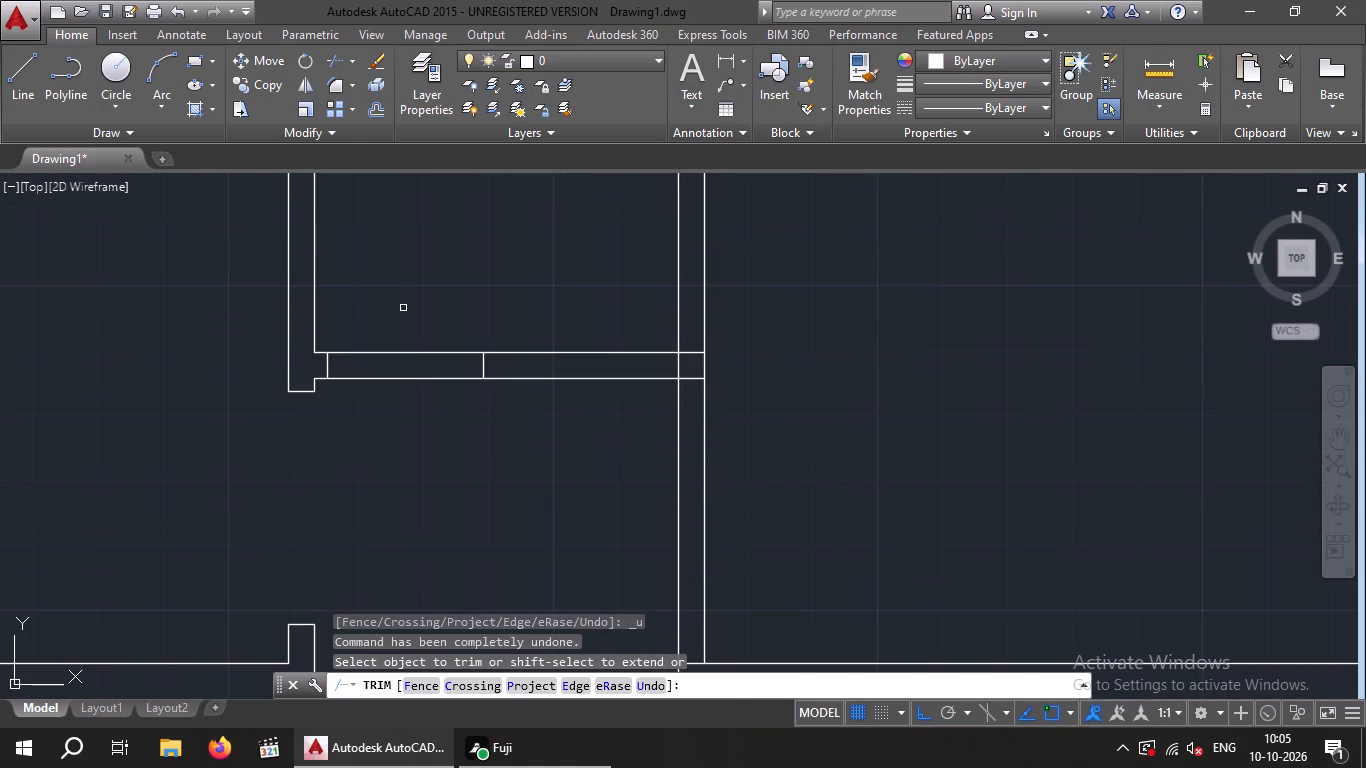
left_click_drag(403, 307, 403, 334)
left_click(403, 409)
left_click_drag(377, 319, 386, 324)
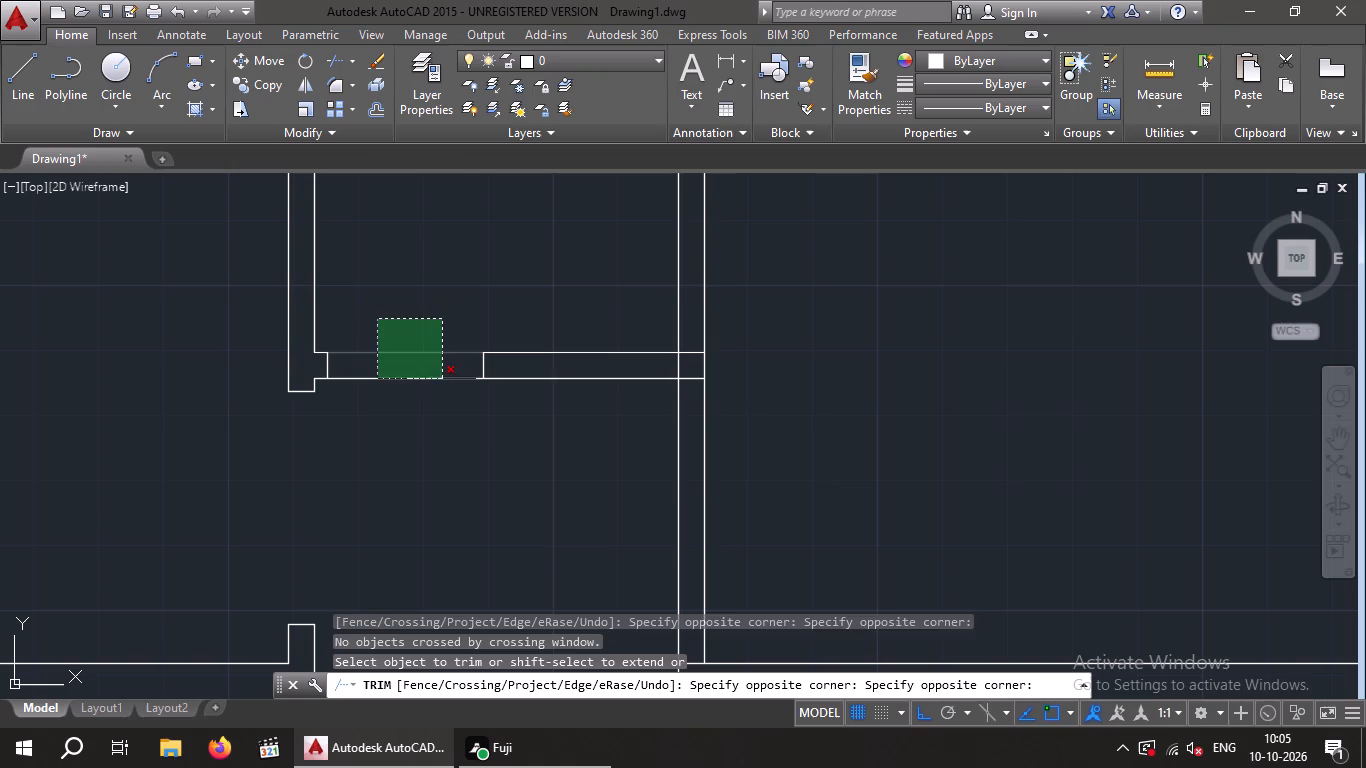
left_click(439, 416)
Trim the bottom partition's upper face inside the second vertical partition and that partition's left face across the junction.
middle_click_drag(686, 409, 614, 343)
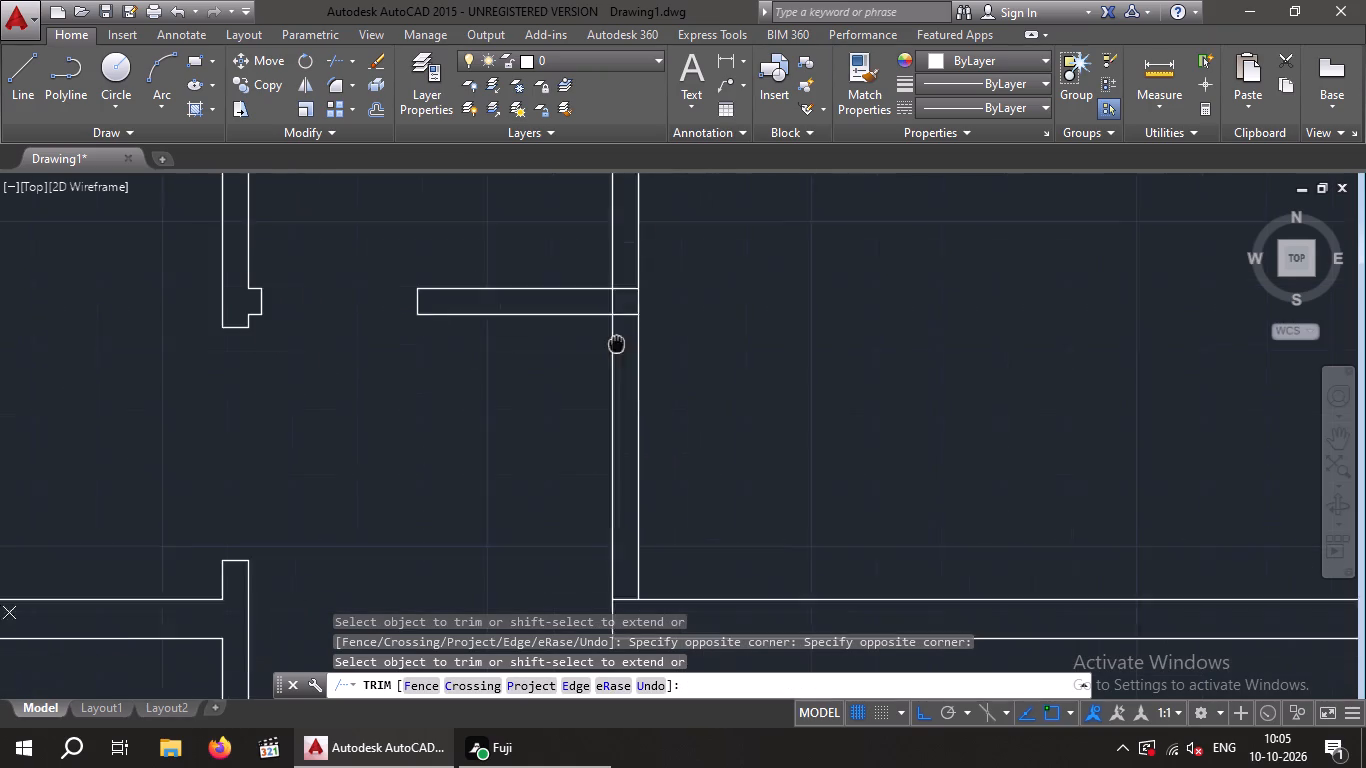
middle_click_drag(614, 343, 590, 333)
scroll(595, 263, "up", 3)
left_click_drag(591, 277, 591, 307)
left_click(596, 362)
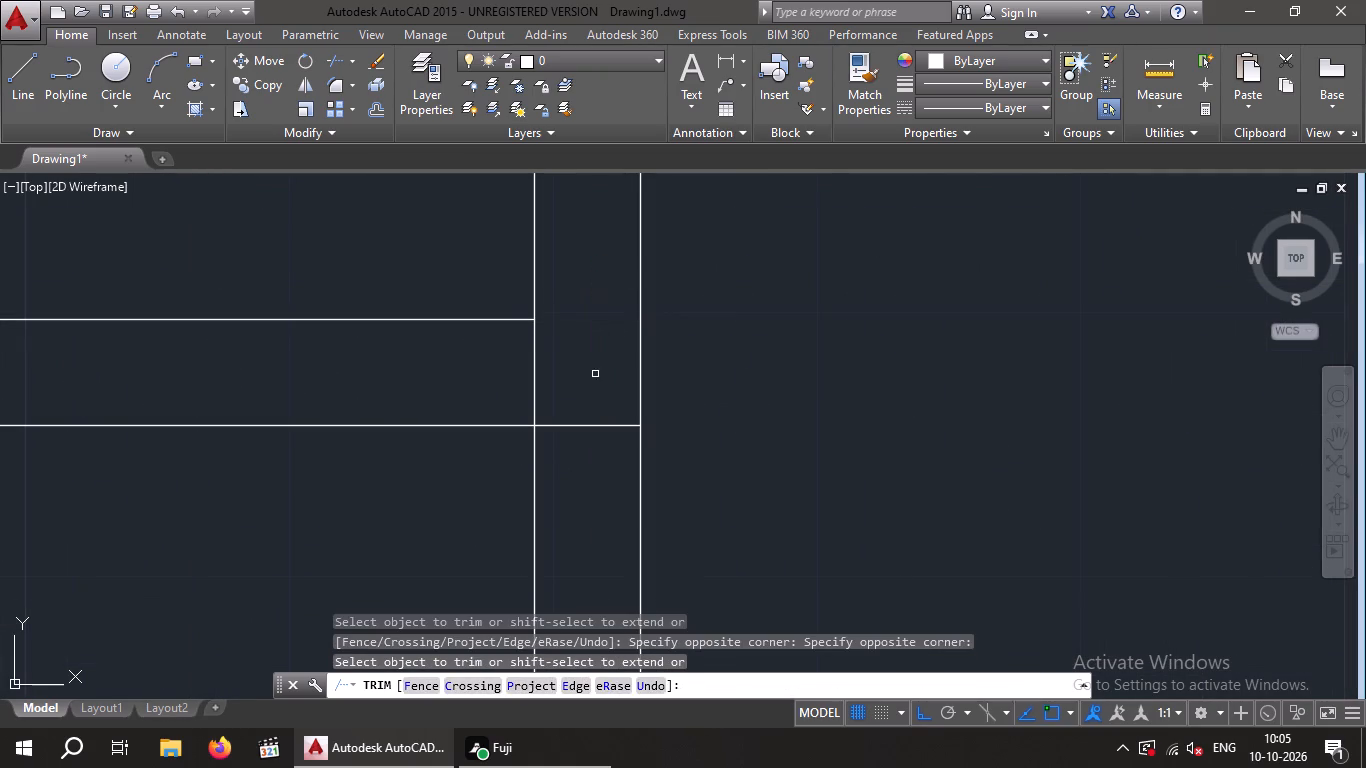
left_click(594, 375)
left_click(526, 386)
scroll(546, 370, "down", 3)
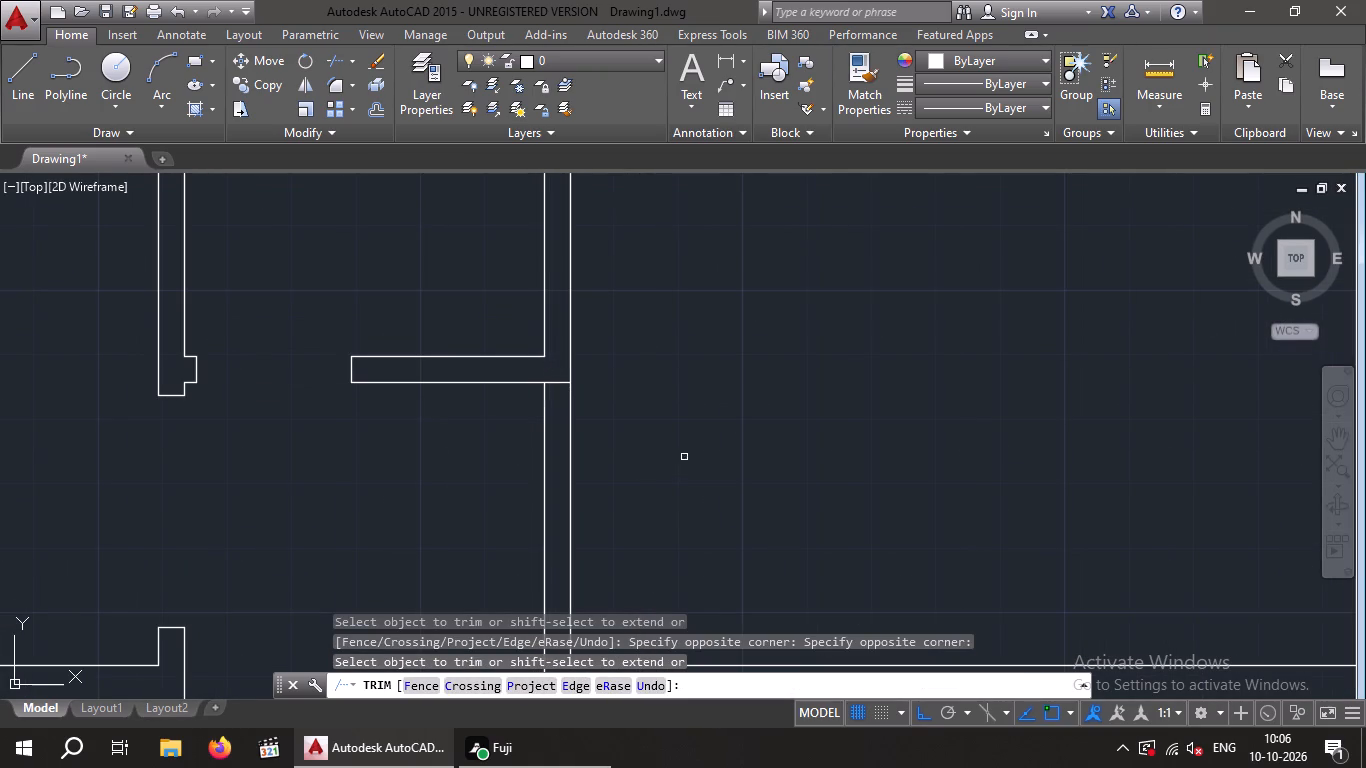
key("Escape")
key("Escape")
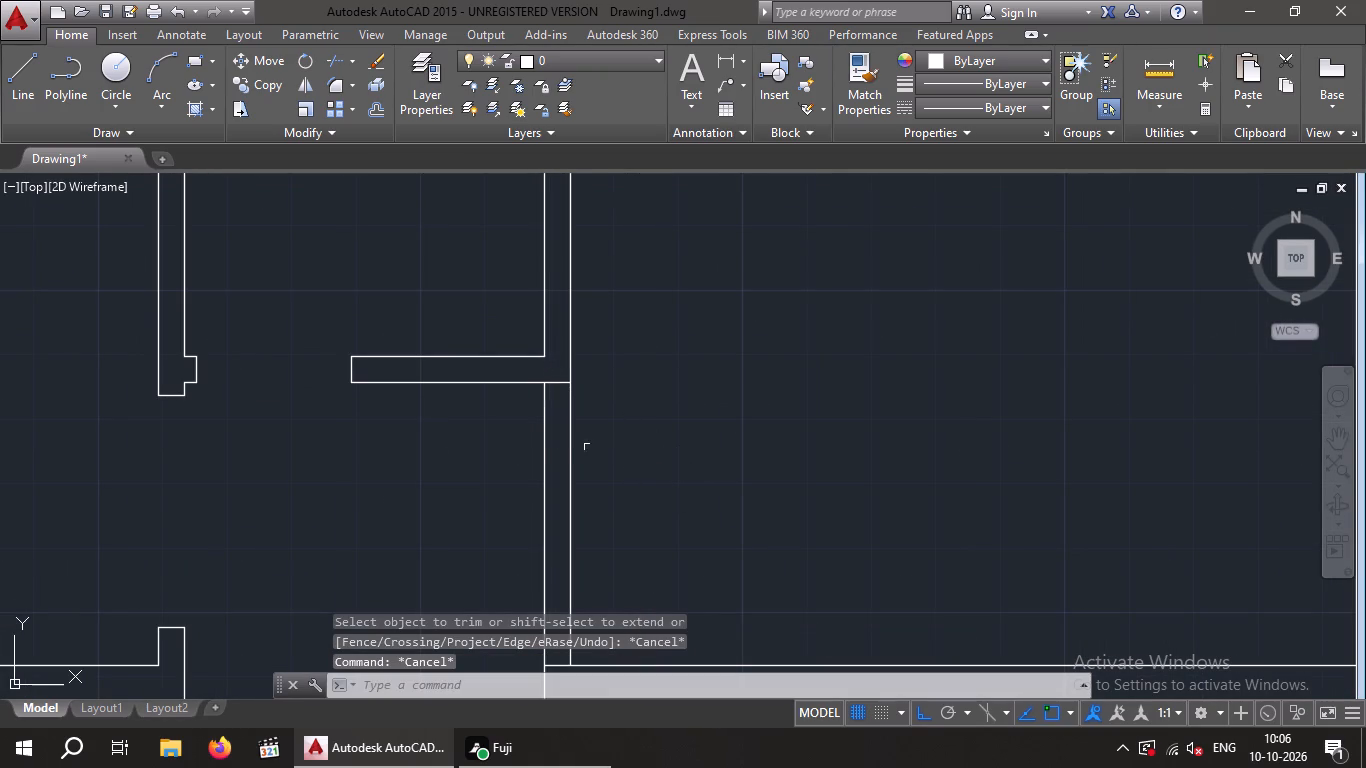
Draw a short line across the base of the second vertical partition, where it meets the right-hand room's bottom partition.
scroll(580, 449, "down", 1)
middle_click_drag(580, 449, 557, 371)
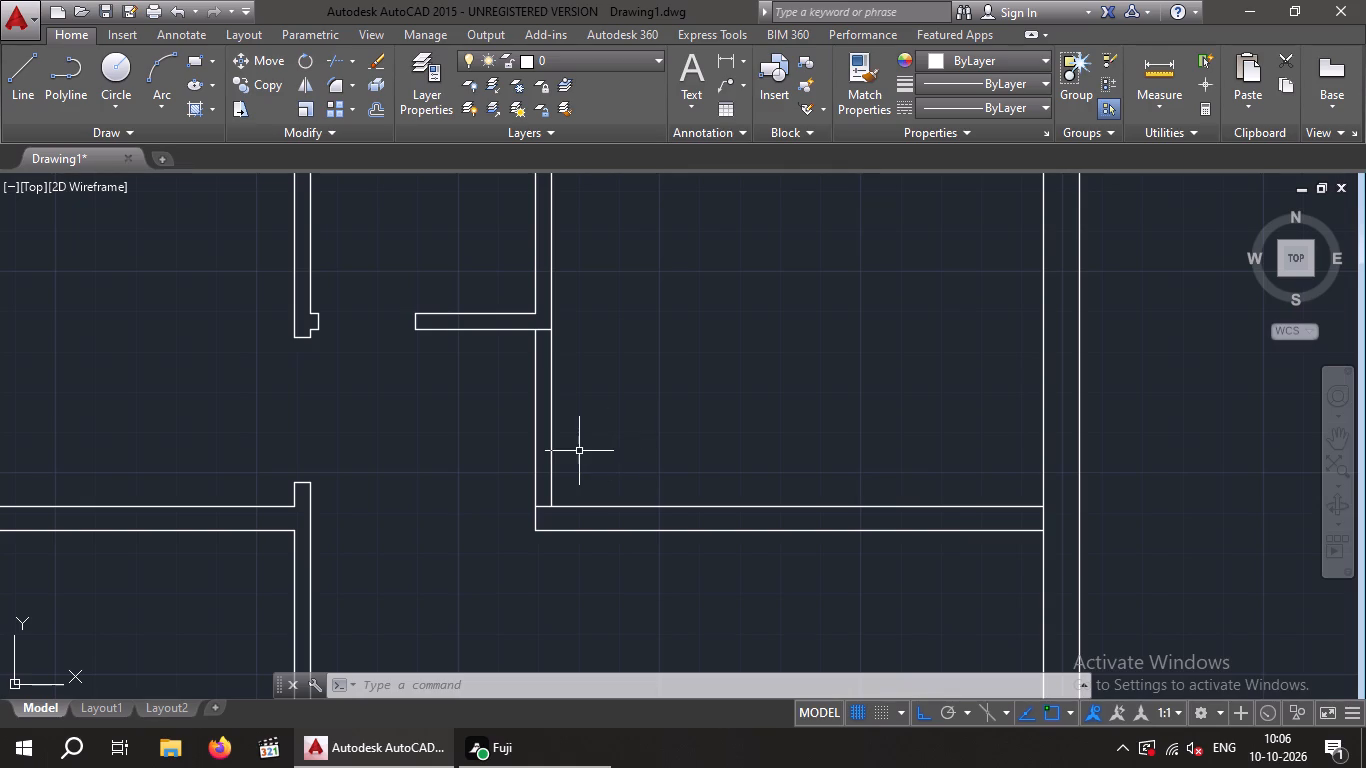
key("Escape")
key("Escape")
key("l")
key("Return")
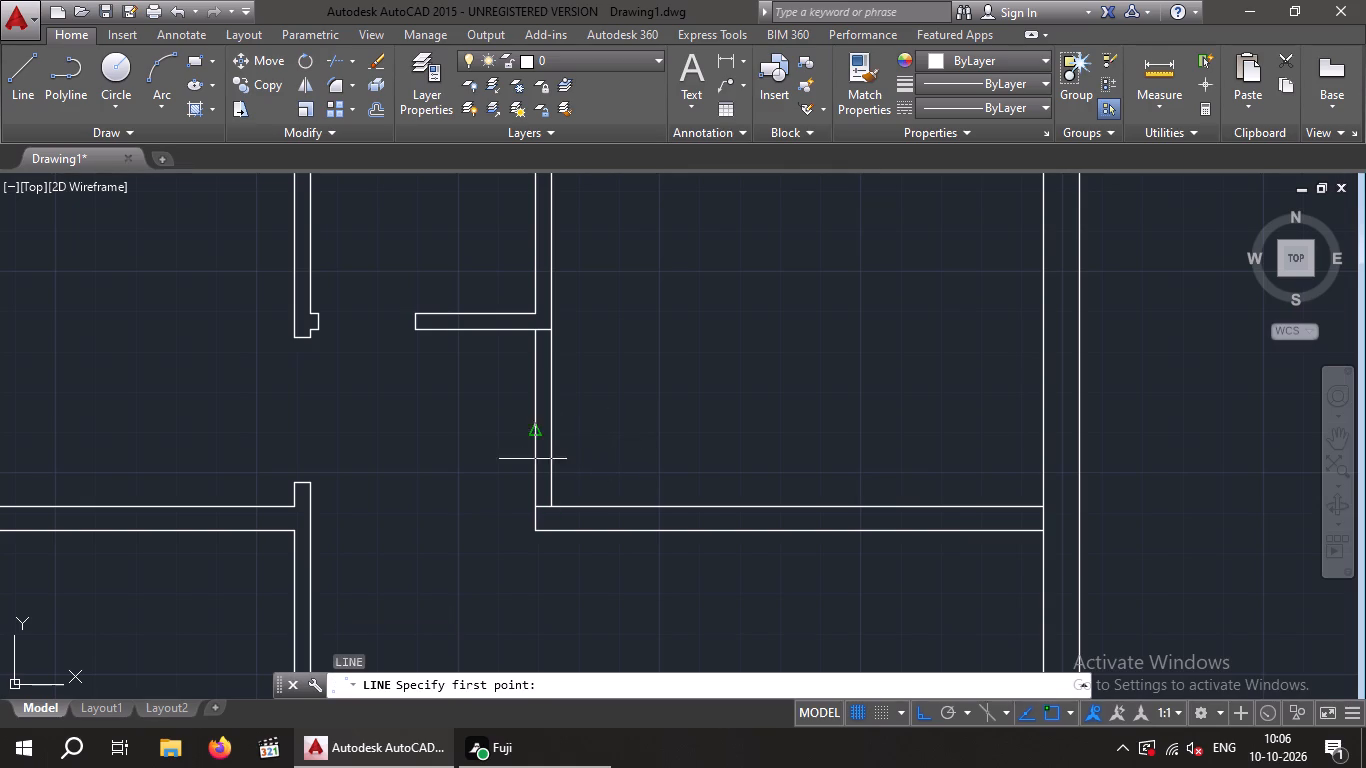
scroll(539, 502, "up", 4)
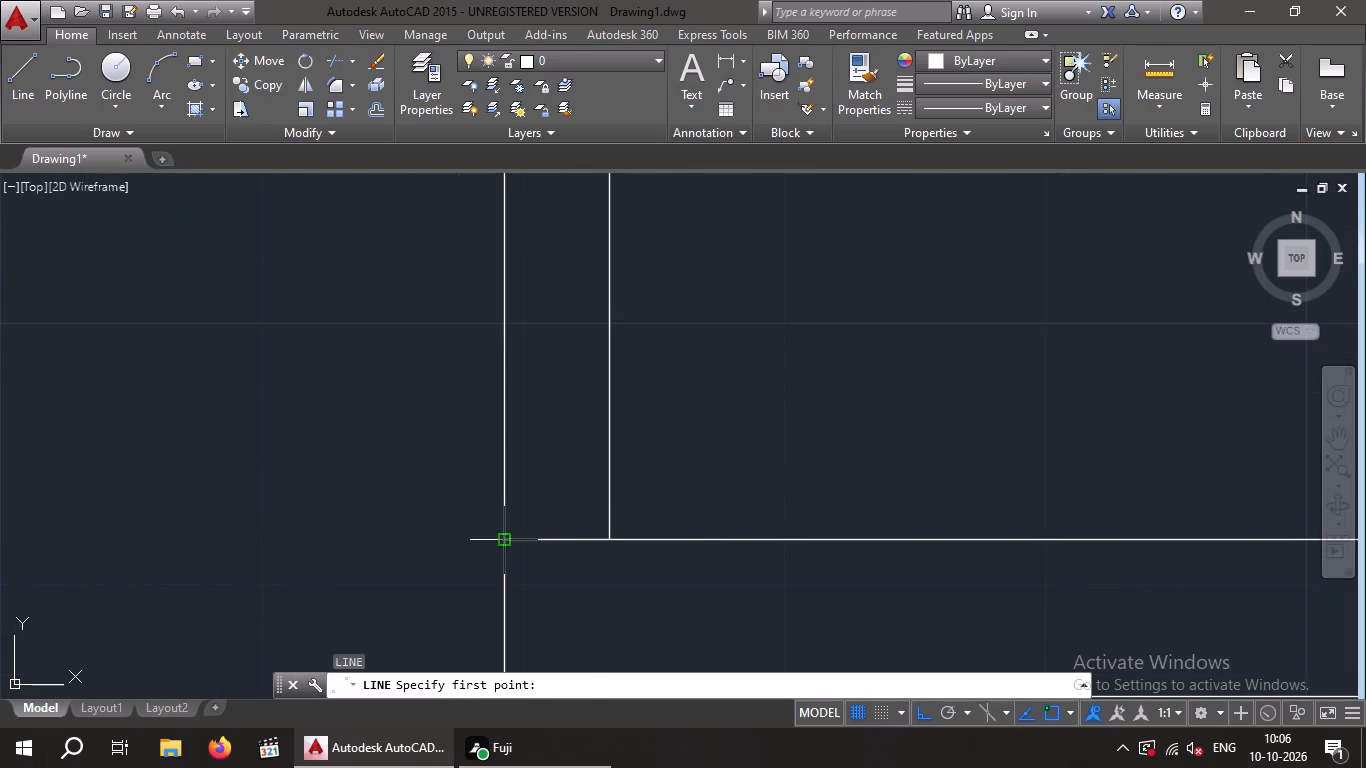
left_click(507, 544)
left_click(616, 540)
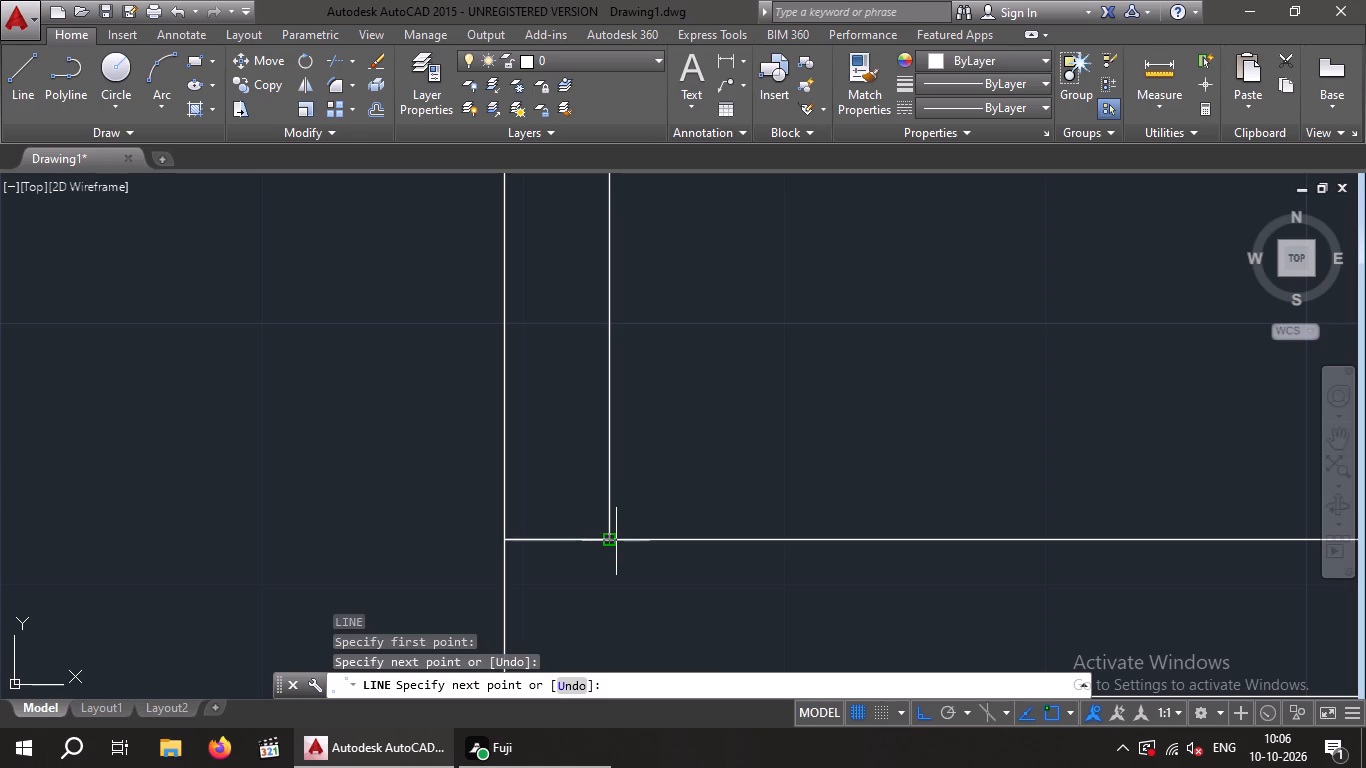
key("Escape")
key("Escape")
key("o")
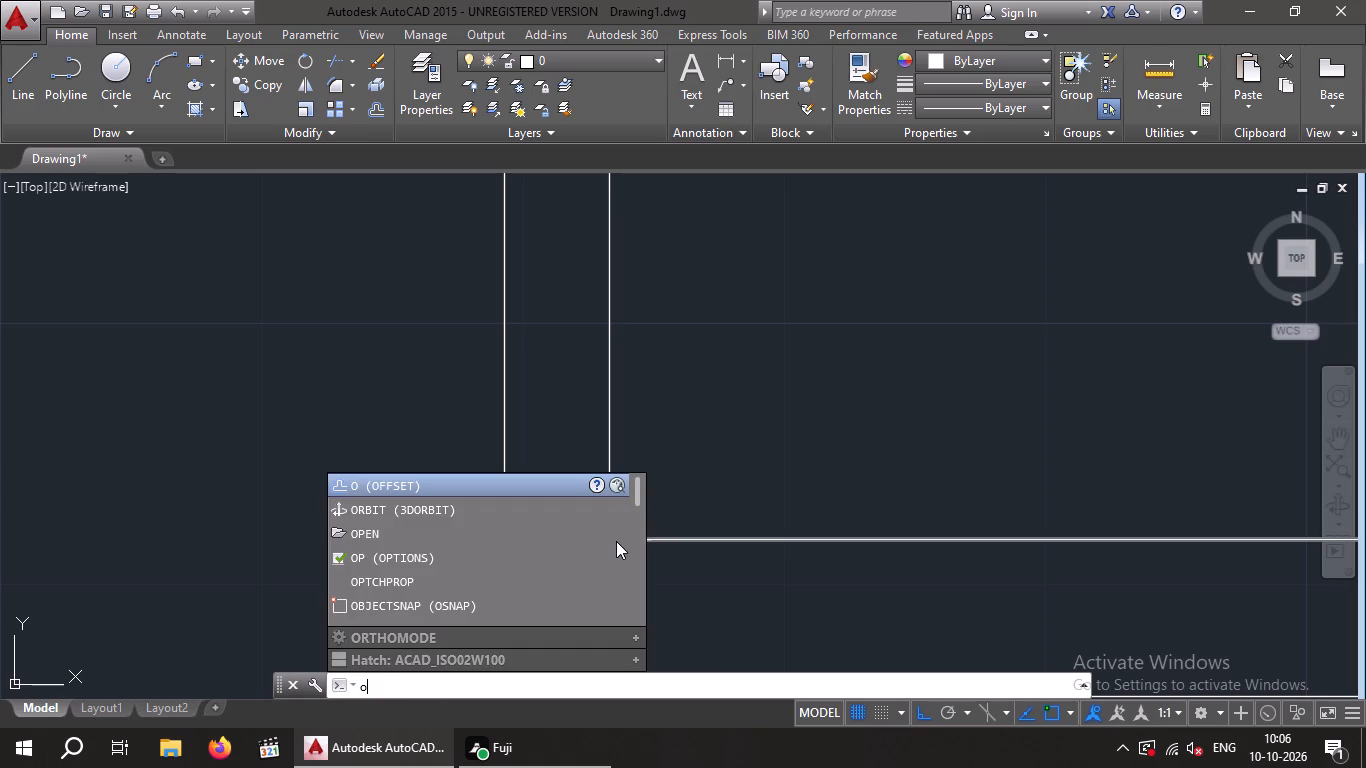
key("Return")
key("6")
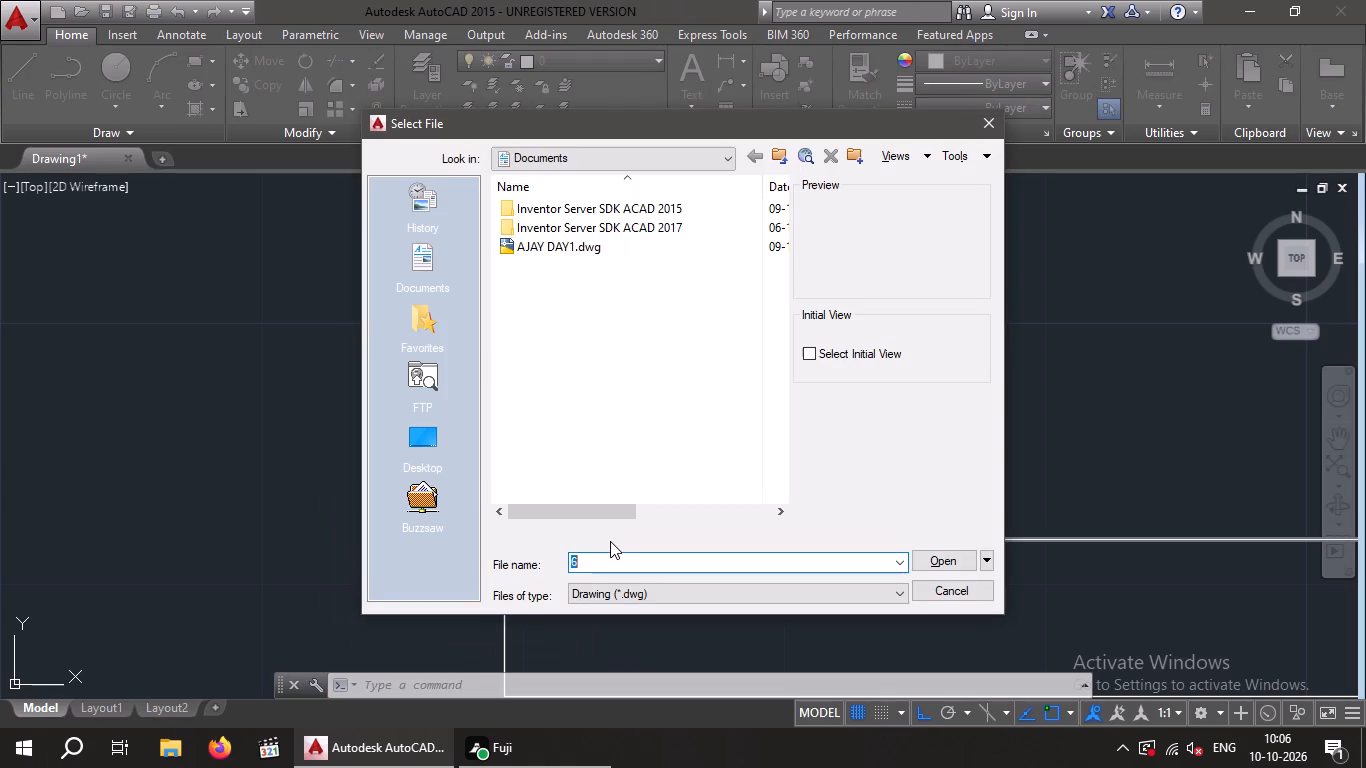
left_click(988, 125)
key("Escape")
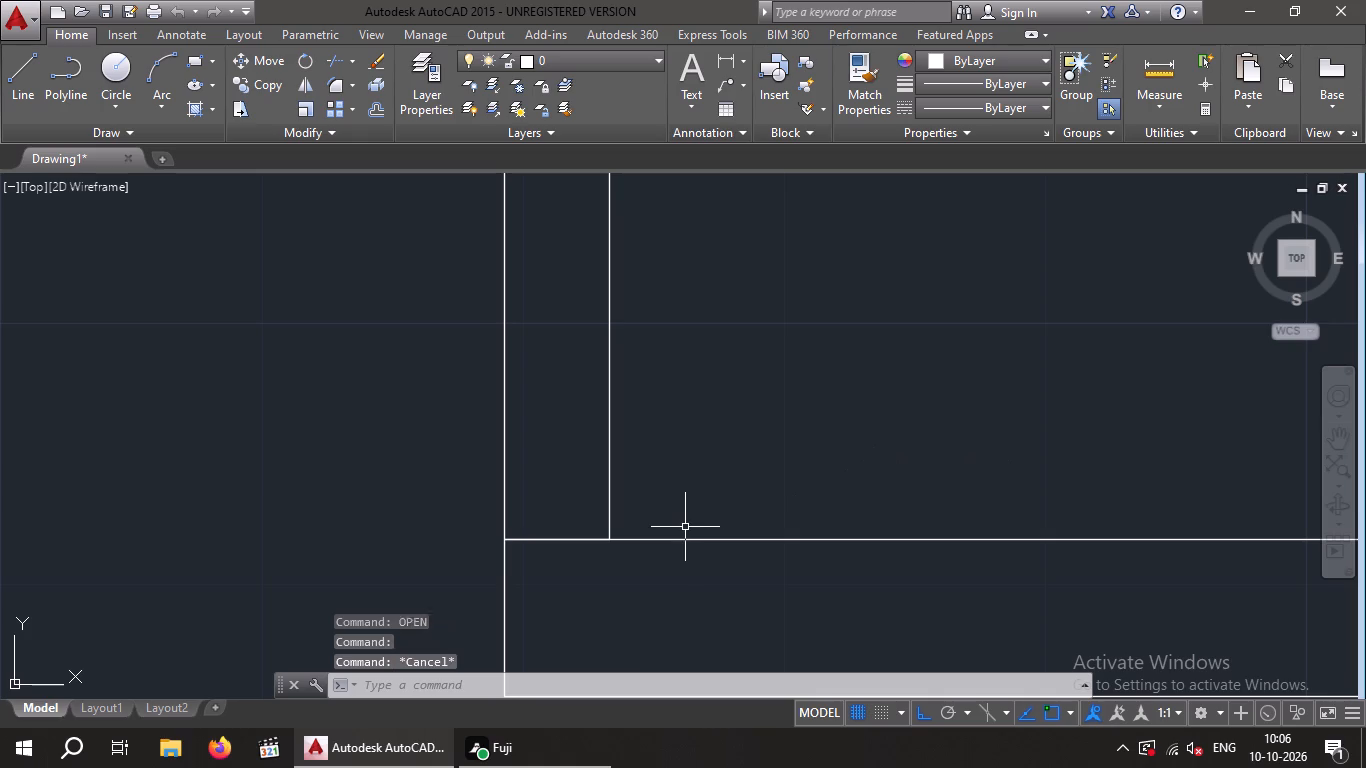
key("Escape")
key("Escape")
Offset the short base line 6" upward inside the second vertical partition to form the doorway's lower jamb.
key("o")
key("Return")
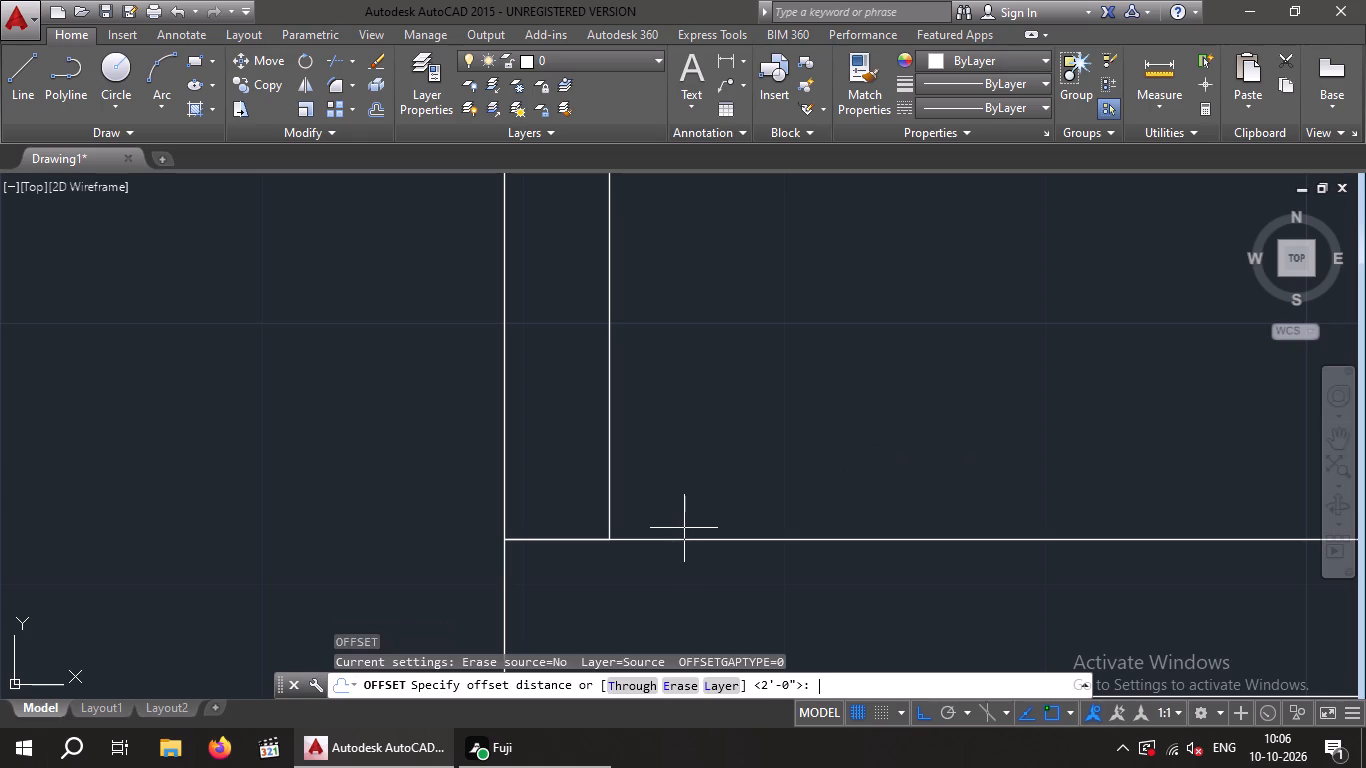
key("6")
key("shift+quotedbl")
key("Return")
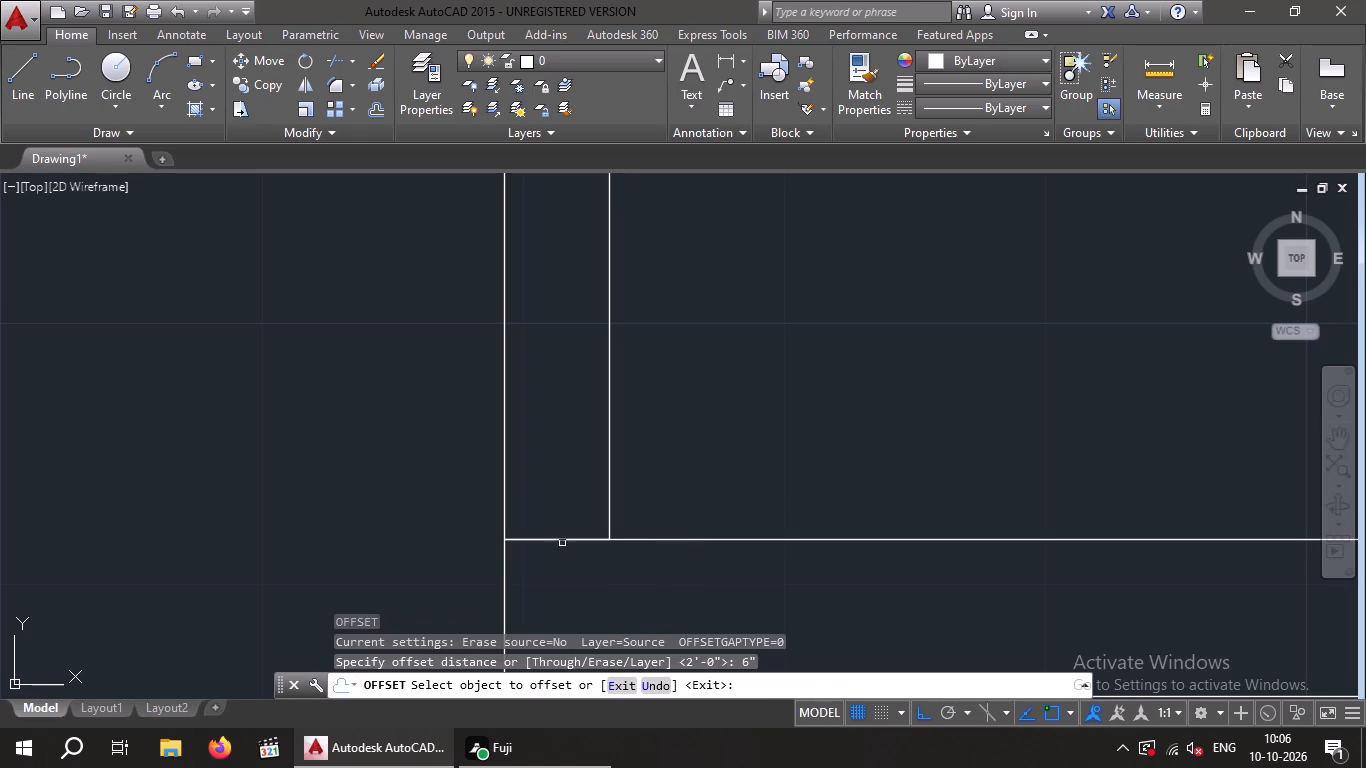
left_click(561, 540)
left_click(561, 461)
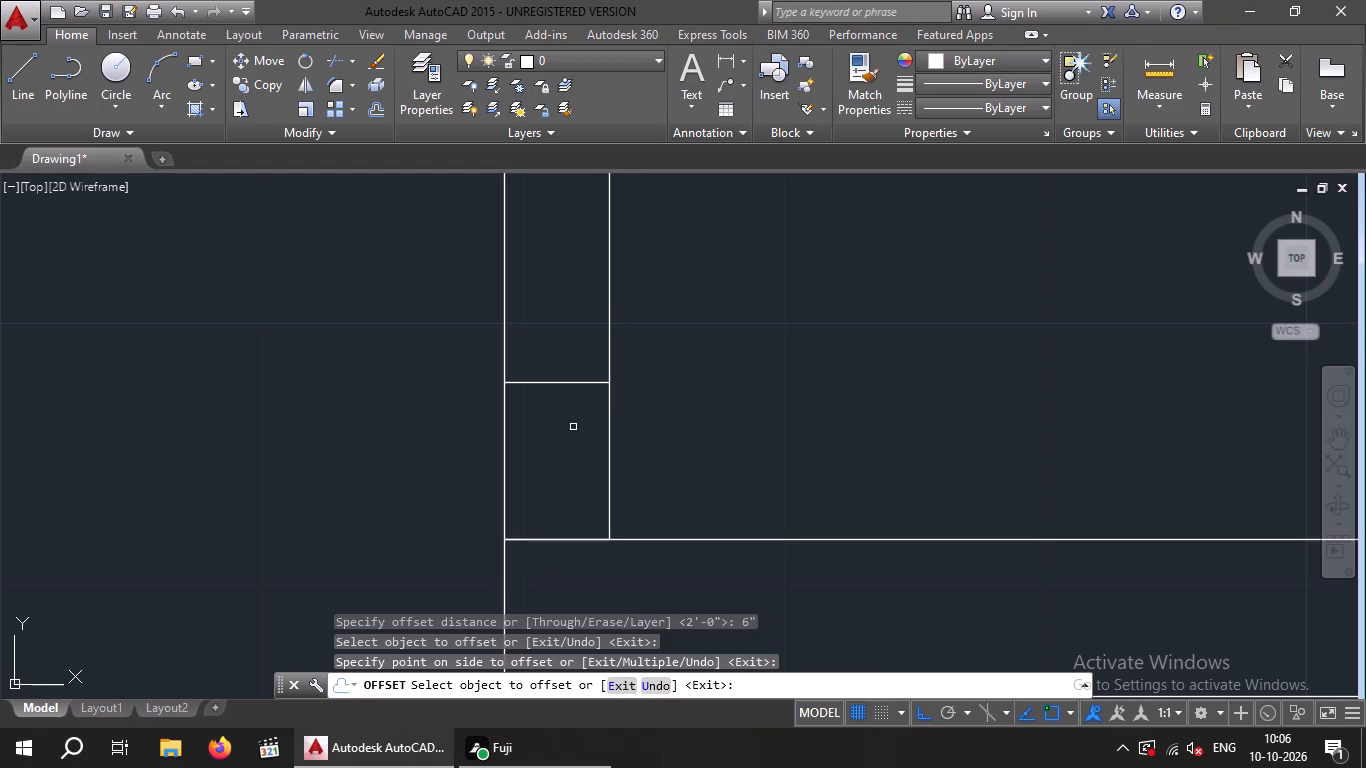
key("Escape")
key("Escape")
Offset the lower jamb line 3' upward in the second vertical partition to form the doorway's upper jamb.
key("o")
key("Return")
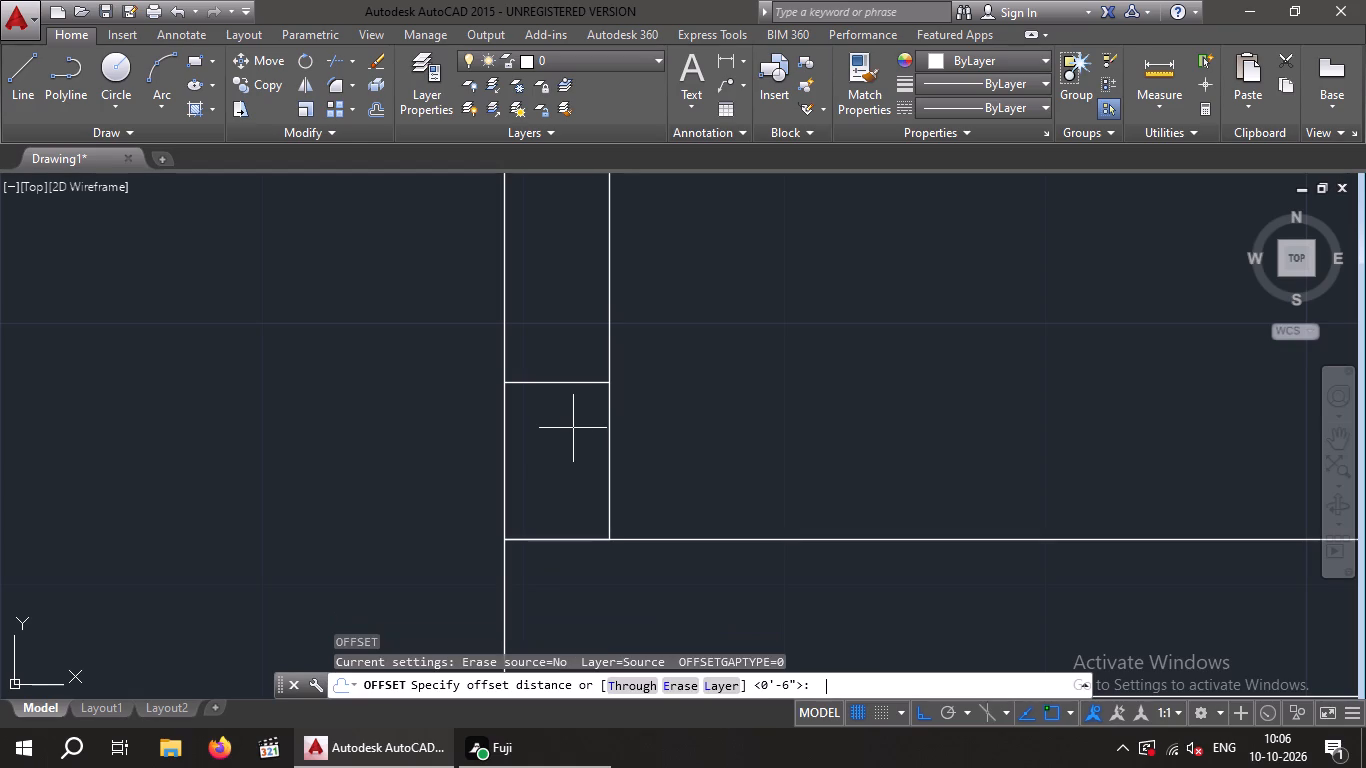
key("3")
key("apostrophe")
key("Return")
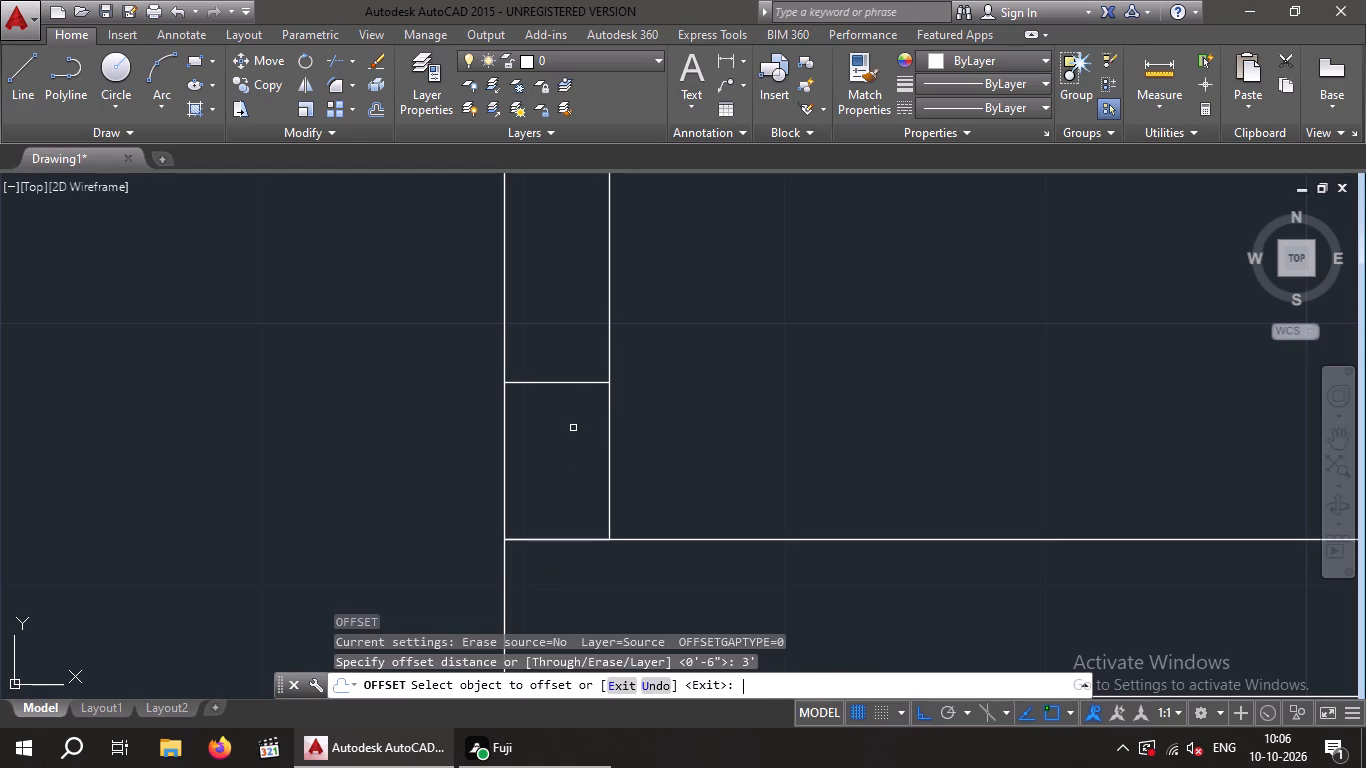
scroll(592, 399, "down", 3)
left_click(588, 394)
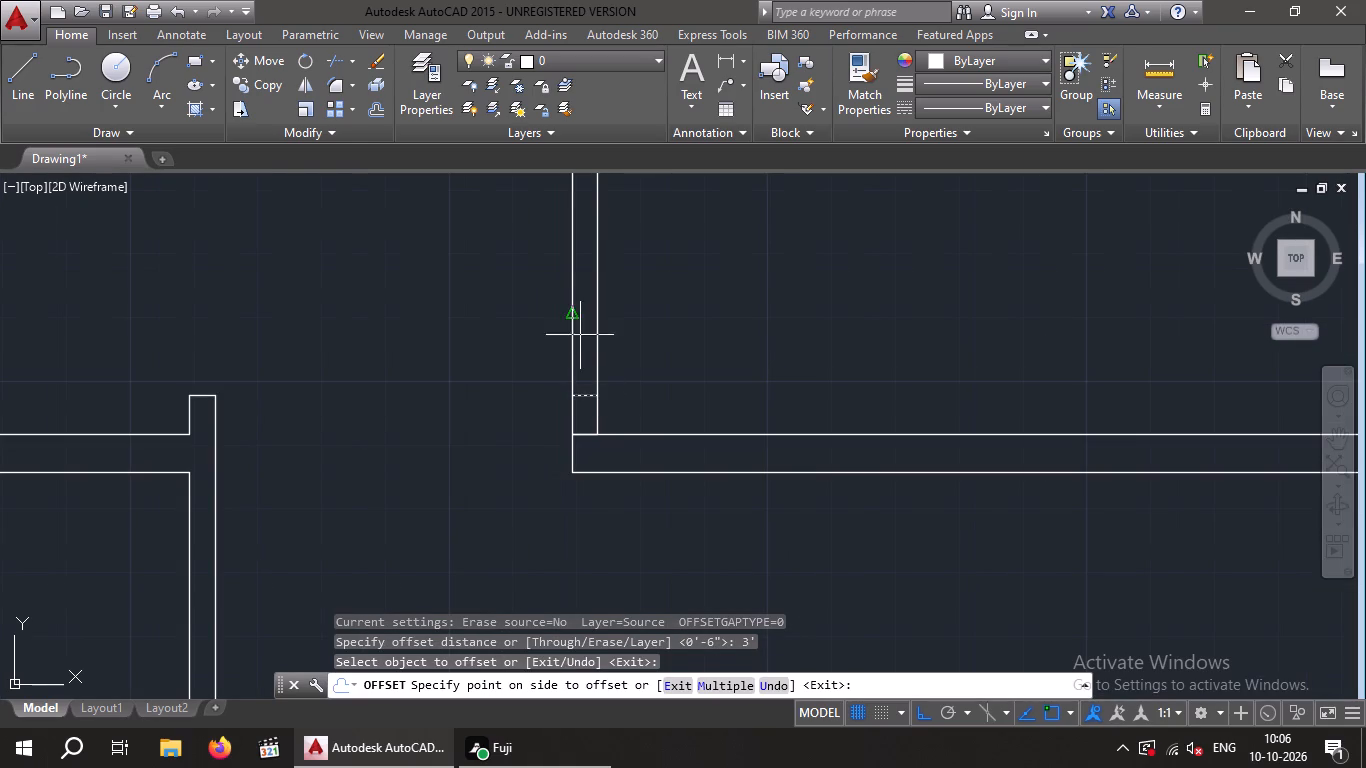
scroll(590, 340, "down", 1)
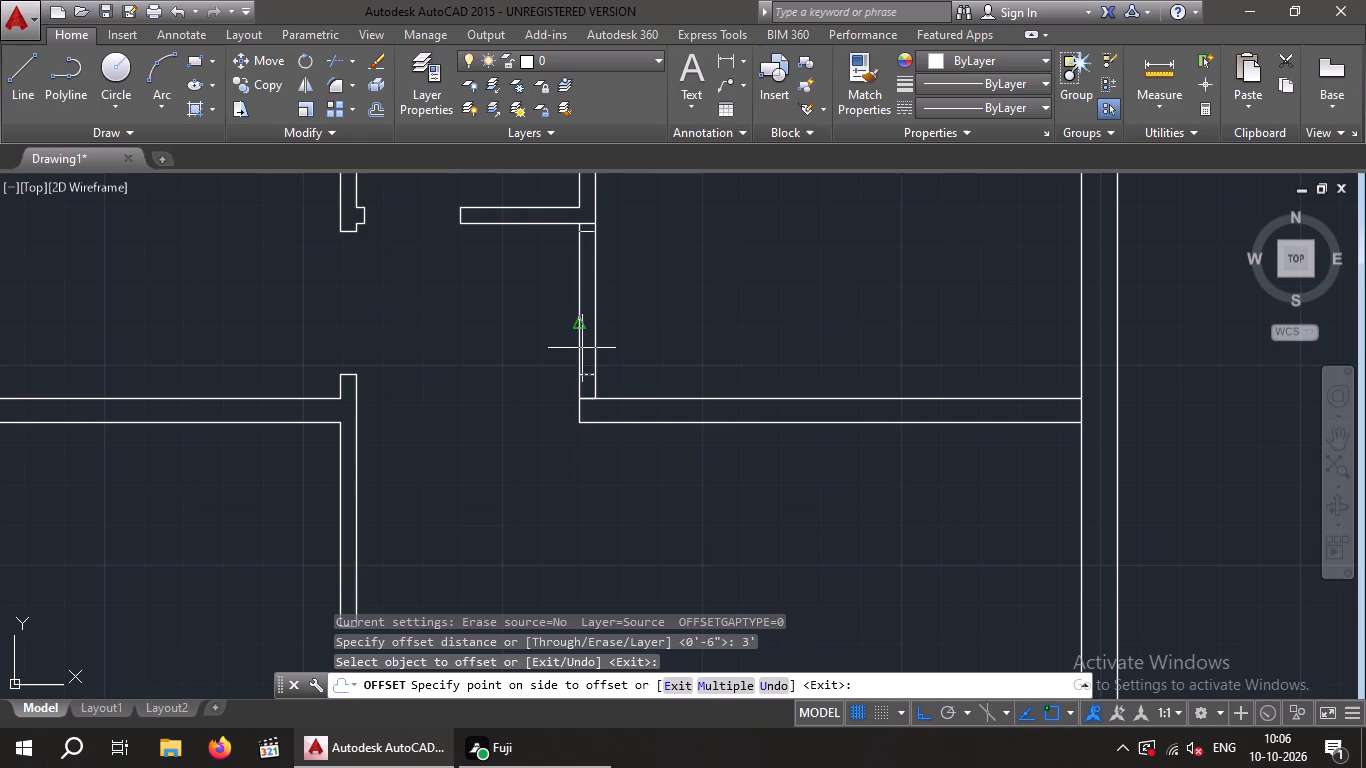
left_click(590, 311)
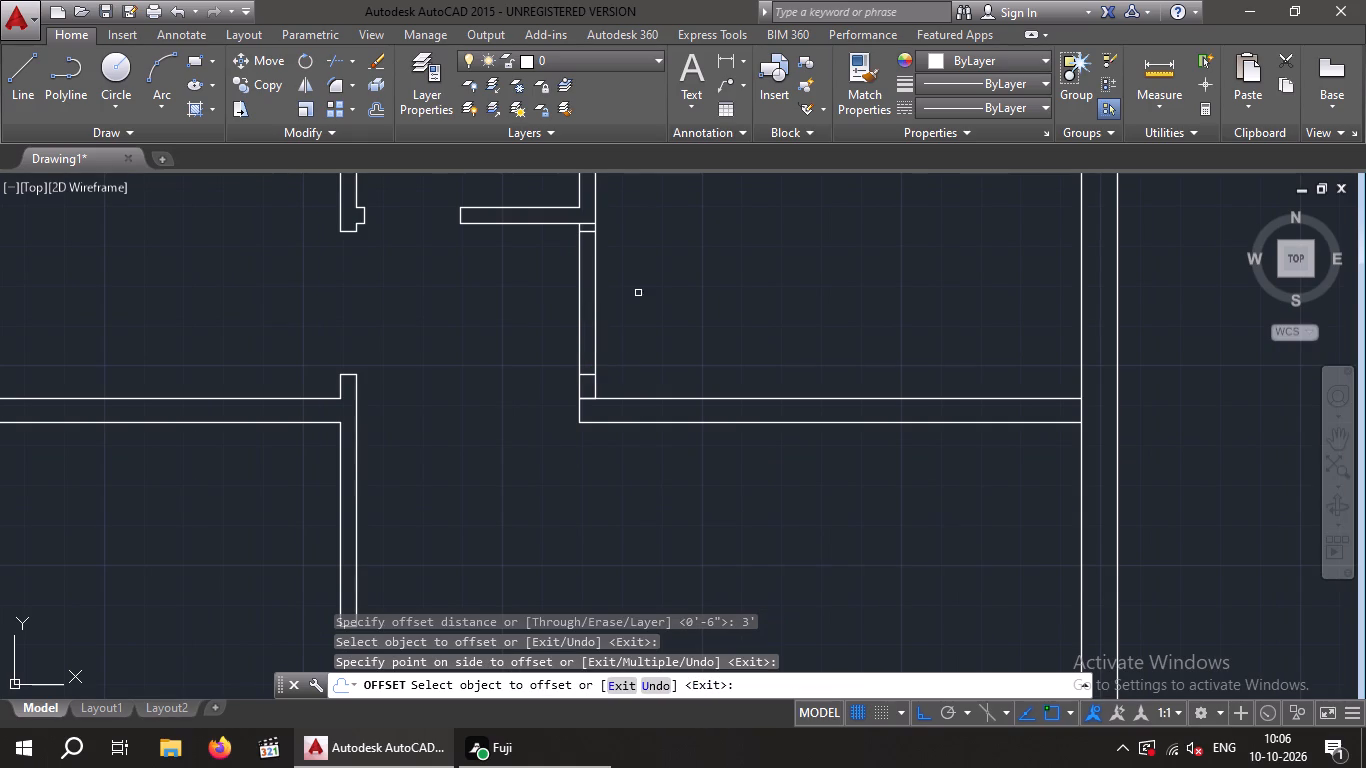
key("Escape")
key("Escape")
Trim both faces of the second vertical partition between the two jamb lines to open the 3' doorway.
key("t")
key("r")
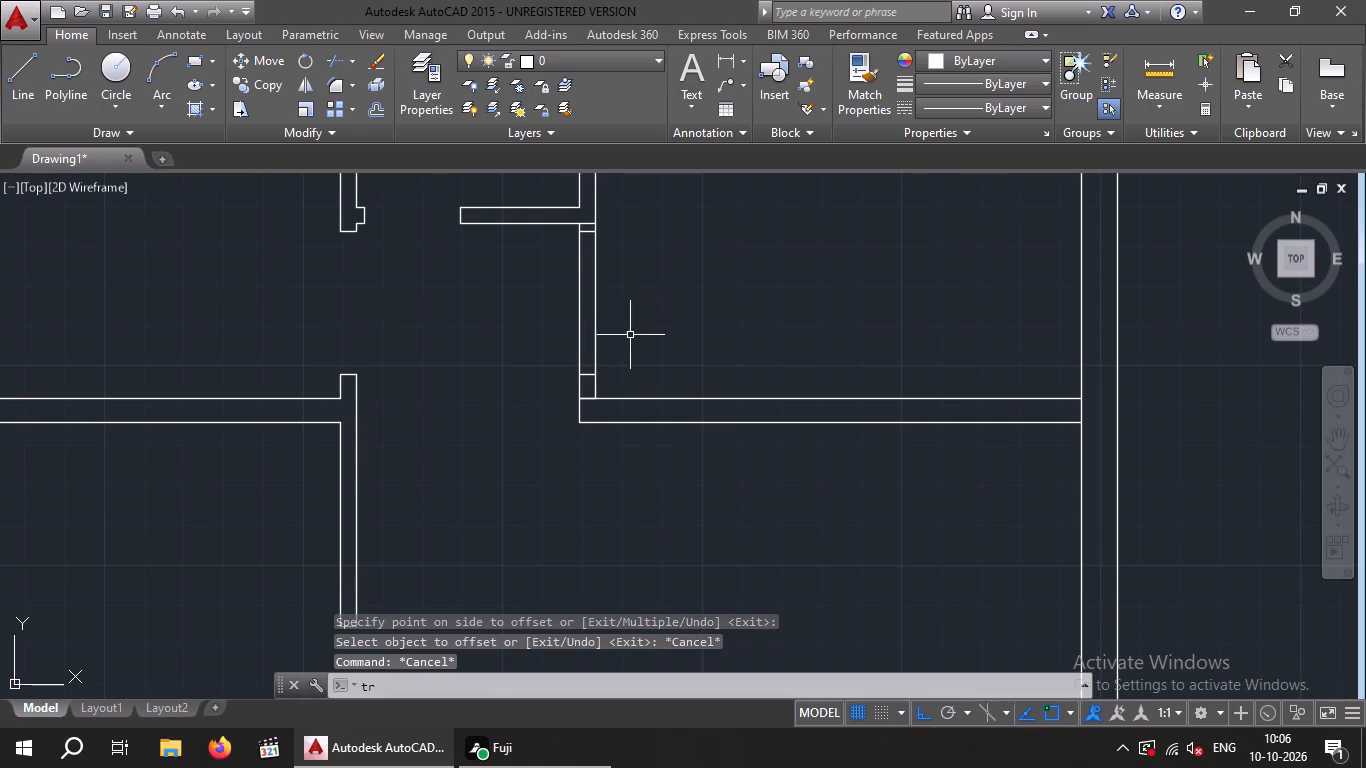
key("space")
key("space")
left_click_drag(683, 284, 657, 297)
left_click(533, 314)
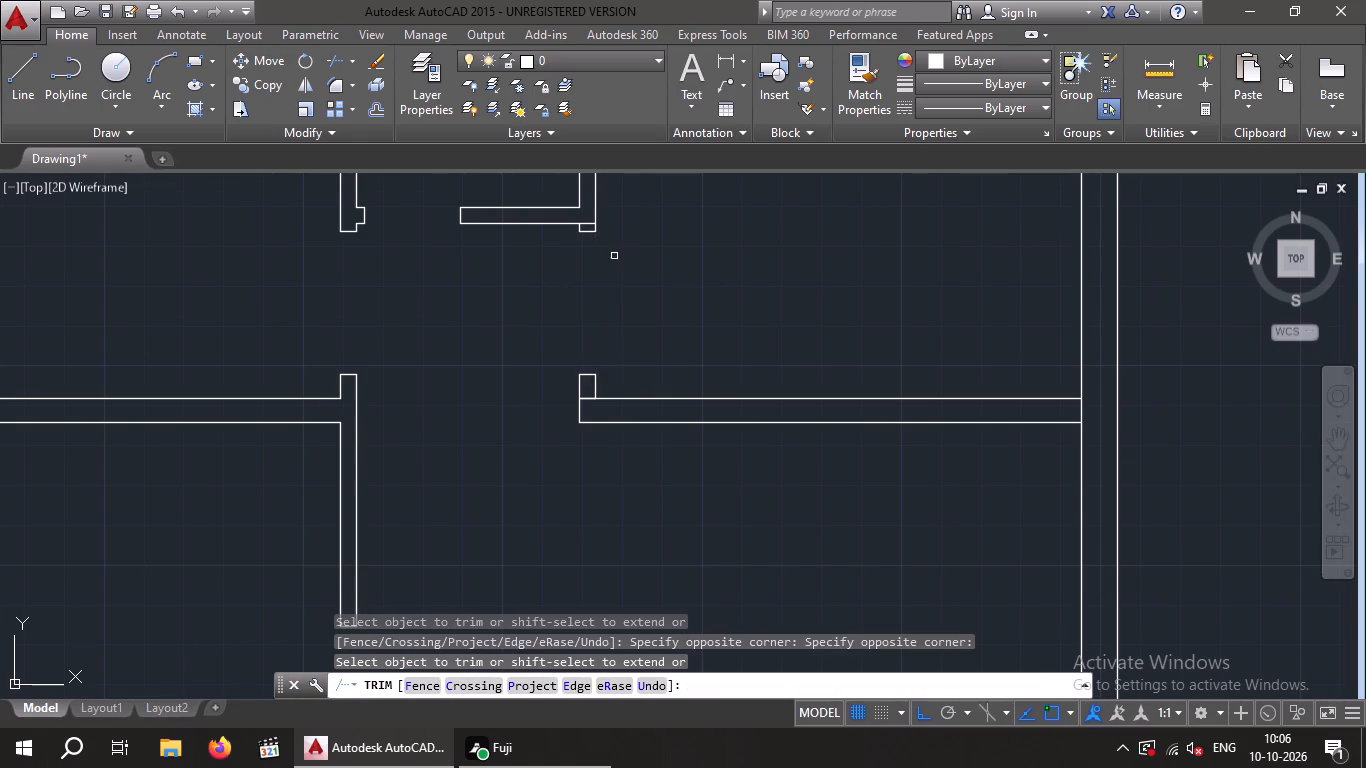
Trim the small room's bottom partition lower face where it crosses the second vertical partition above the doorway.
scroll(586, 216, "up", 4)
left_click_drag(579, 233, 578, 253)
left_click(576, 286)
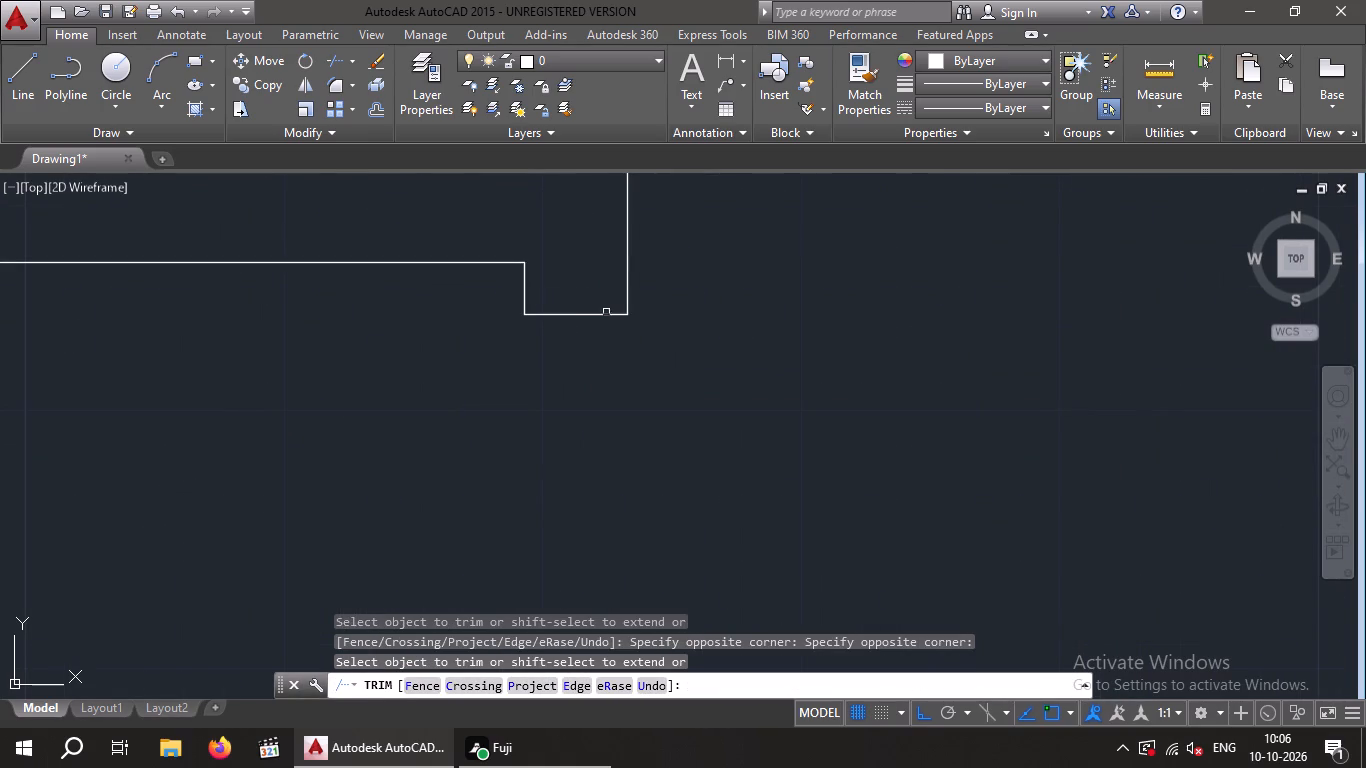
scroll(859, 313, "down", 5)
key("Escape")
key("Escape")
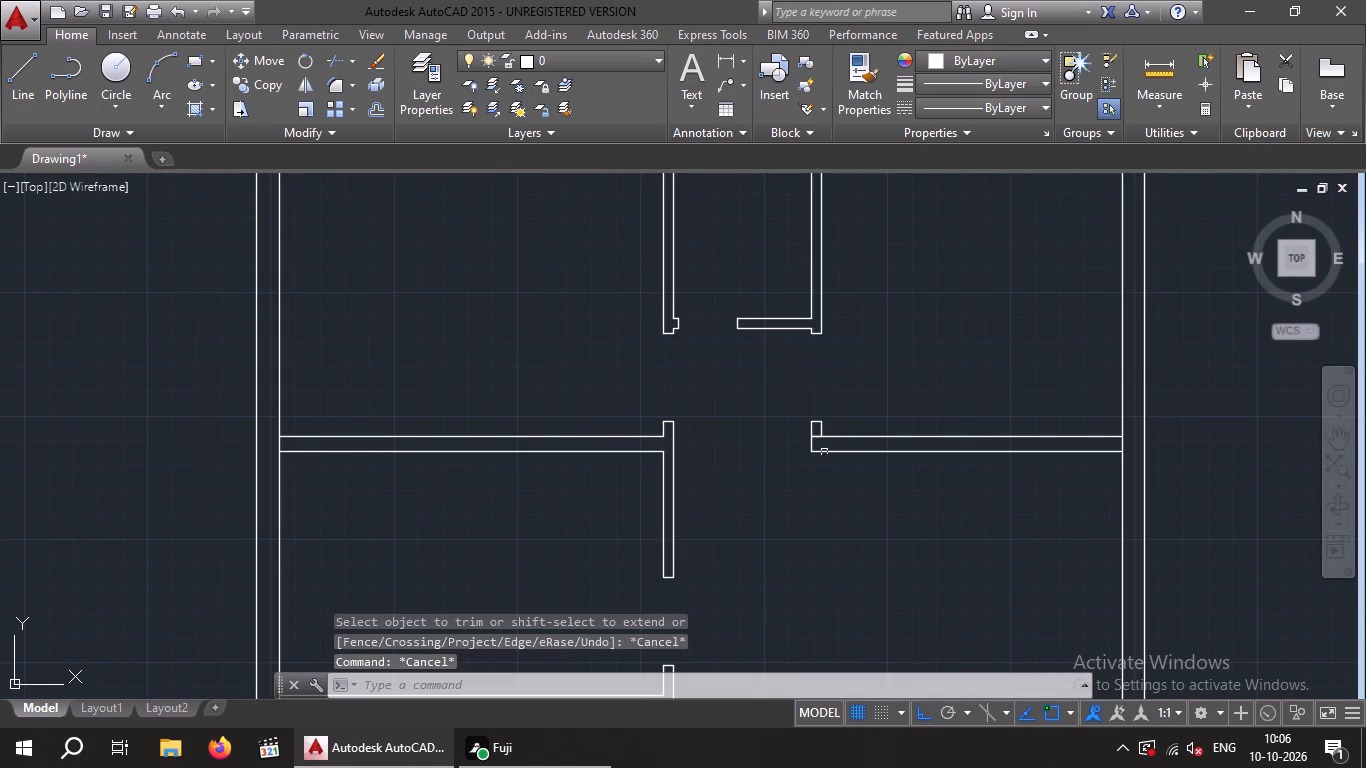
Trim the overlapping lines across the base of the doorway's lower stub, at the right-hand room's bottom partition.
scroll(828, 439, "up", 4)
type("tr")
key("space")
key("space")
left_click(741, 443)
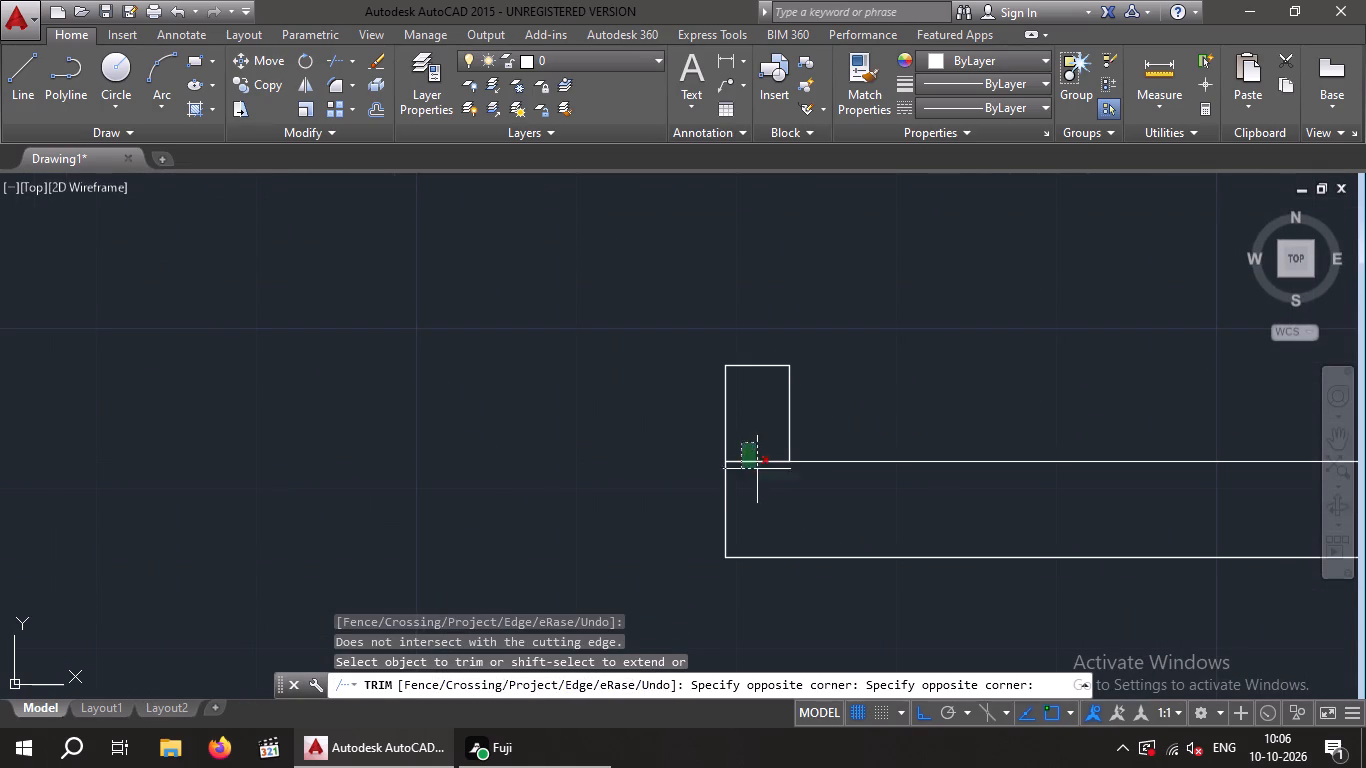
left_click(757, 469)
left_click_drag(797, 485, 761, 496)
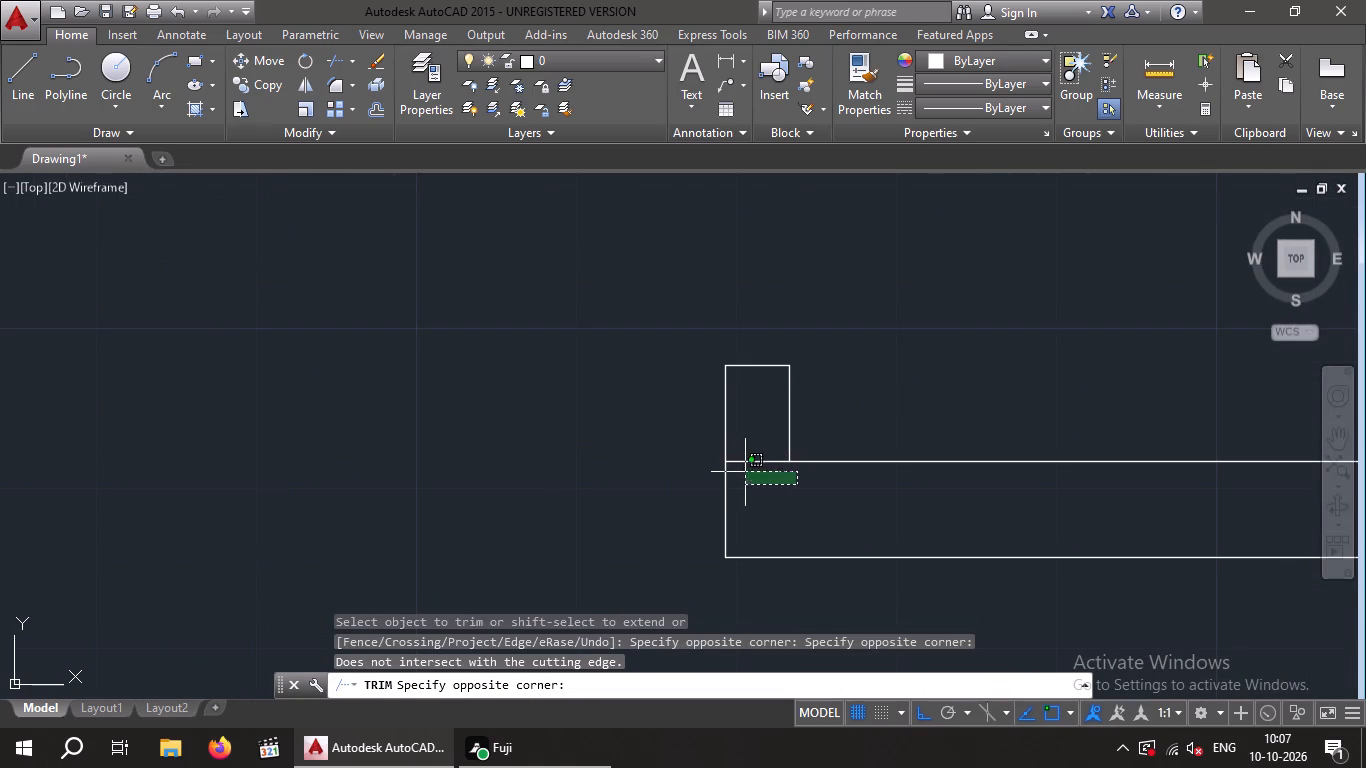
left_click(750, 481)
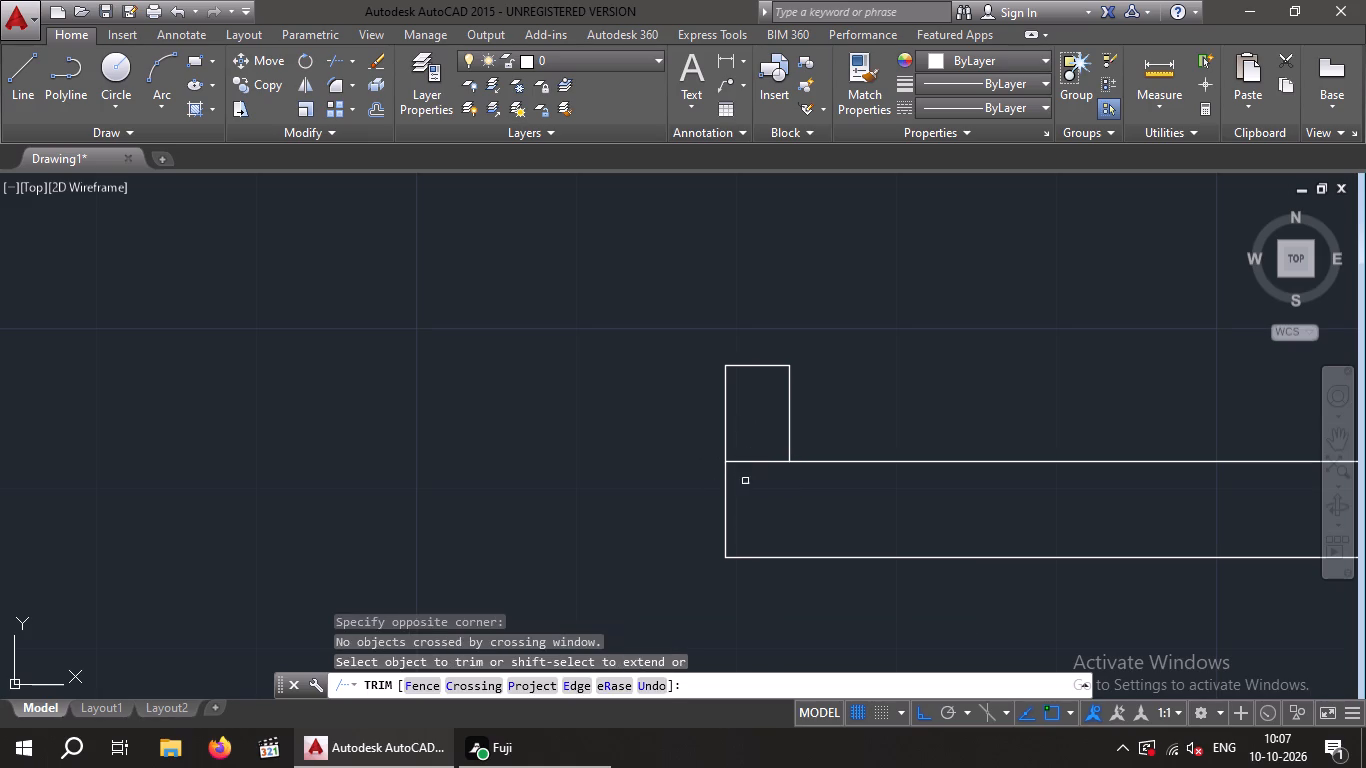
left_click(746, 444)
left_click(751, 479)
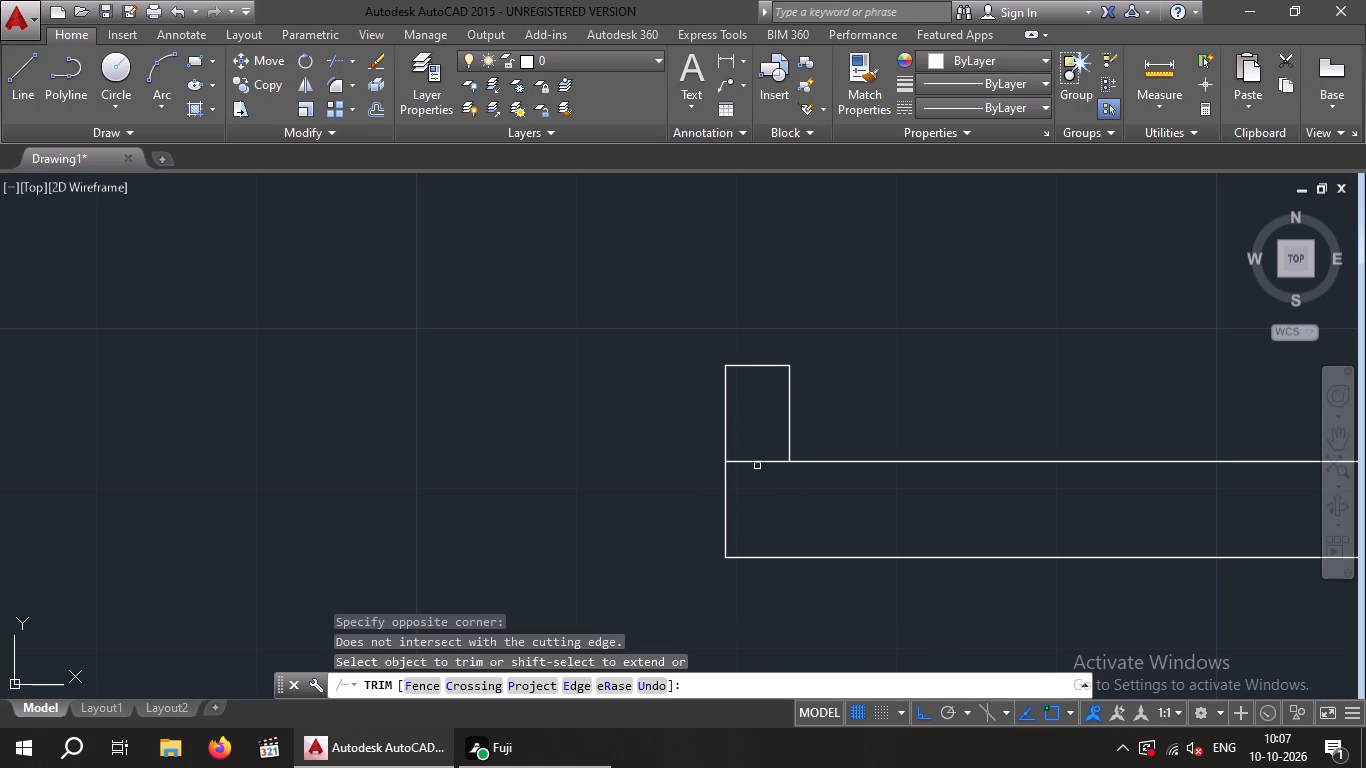
left_click(756, 463)
left_click_drag(764, 487, 752, 479)
left_click(752, 452)
key("Escape")
key("Escape")
Delete the leftover short line across the base of the doorway's lower stub.
left_click(749, 461)
key("Delete")
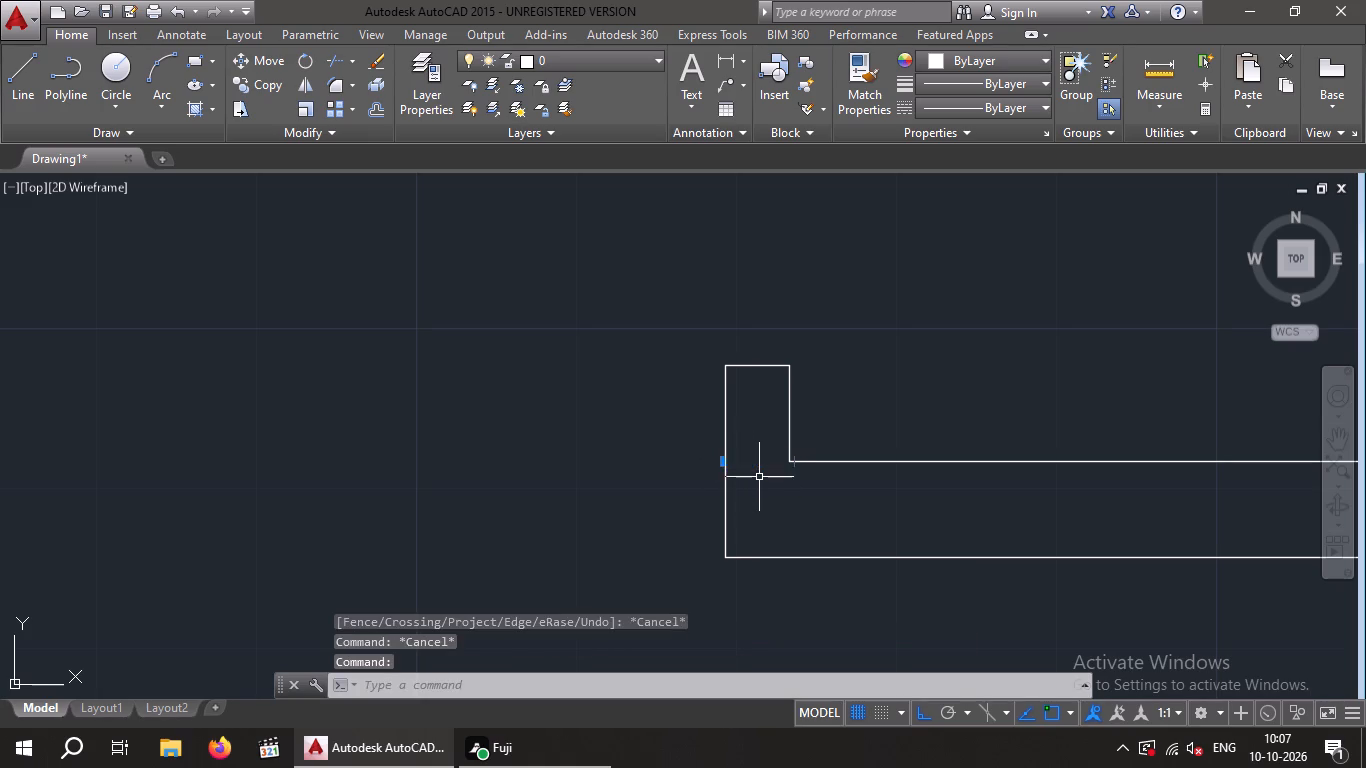
Review the walls, partitions and doorways across the whole floor plan.
scroll(809, 526, "down", 3)
scroll(847, 439, "down", 2)
middle_click_drag(848, 438, 797, 437)
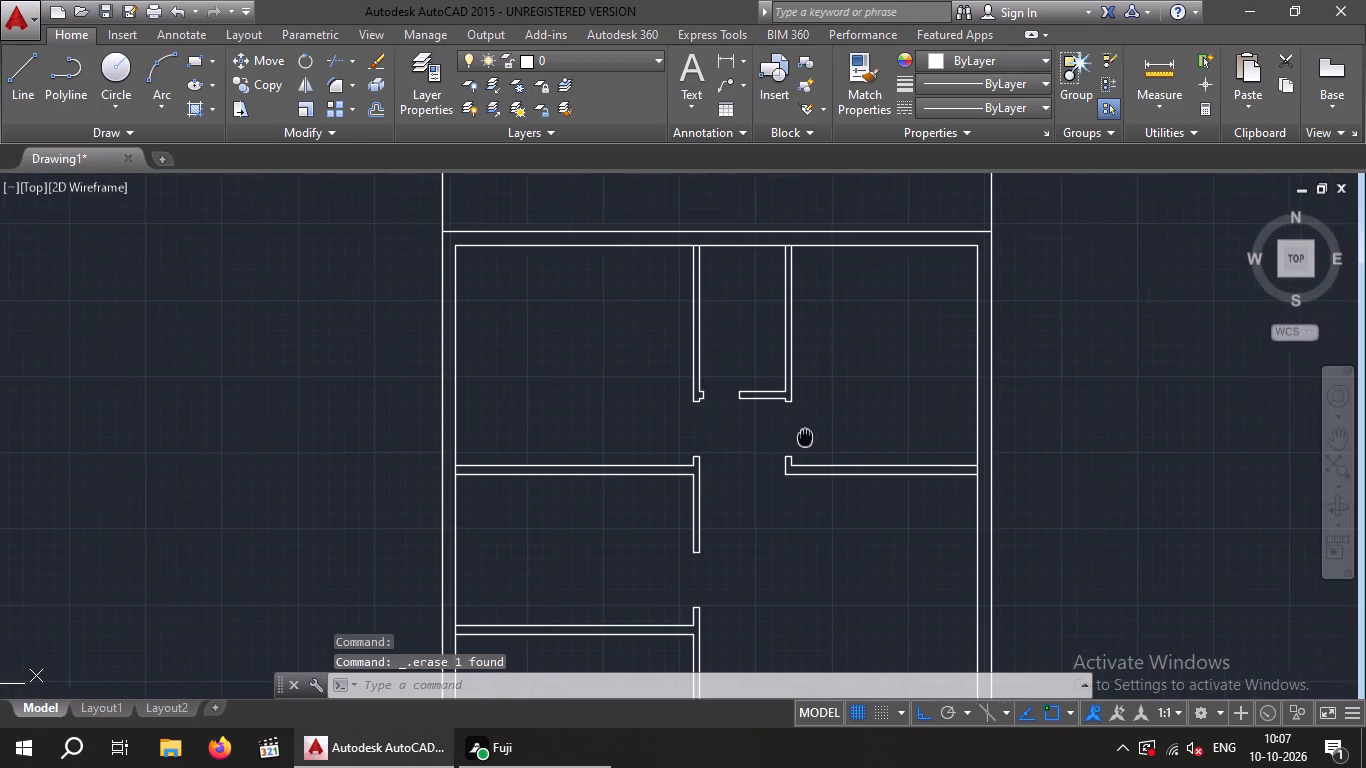
middle_click_drag(797, 437, 673, 437)
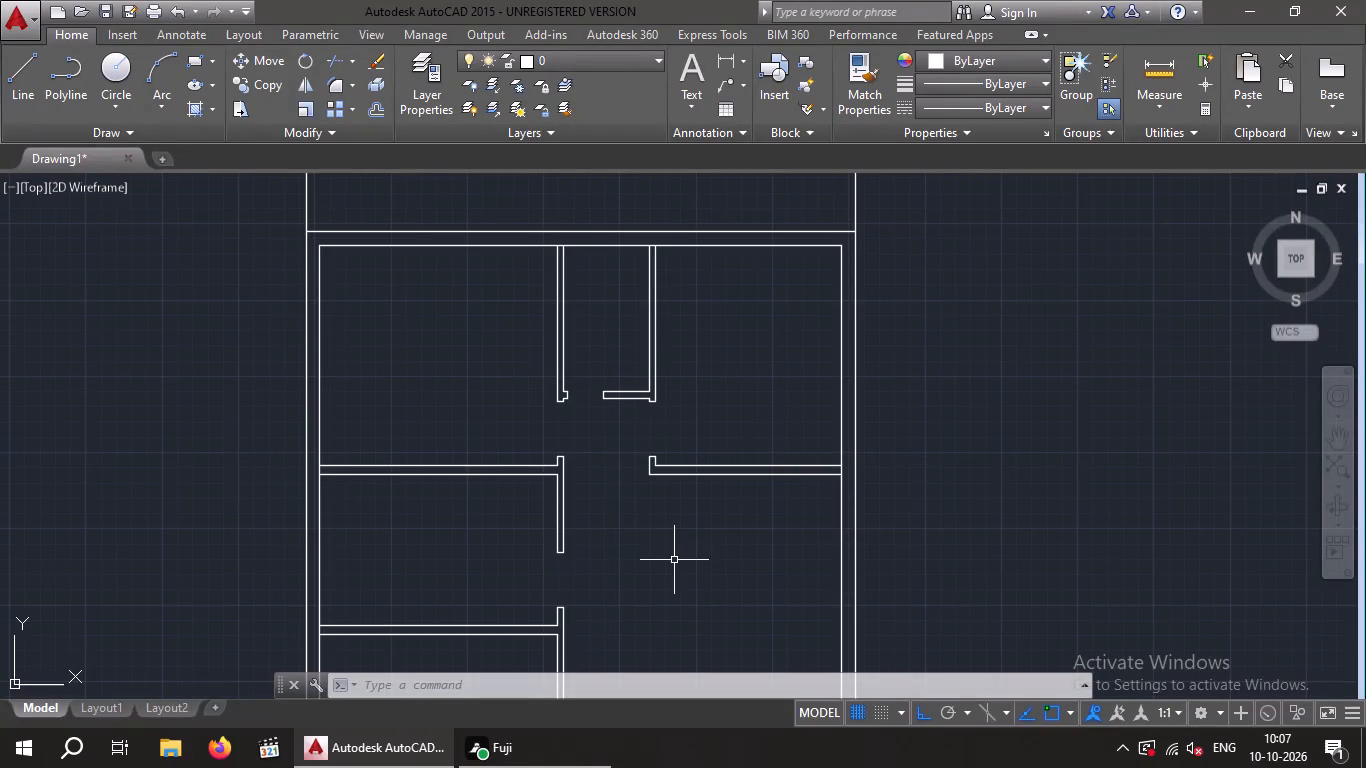
key("Escape")
key("Escape")
key("Escape")
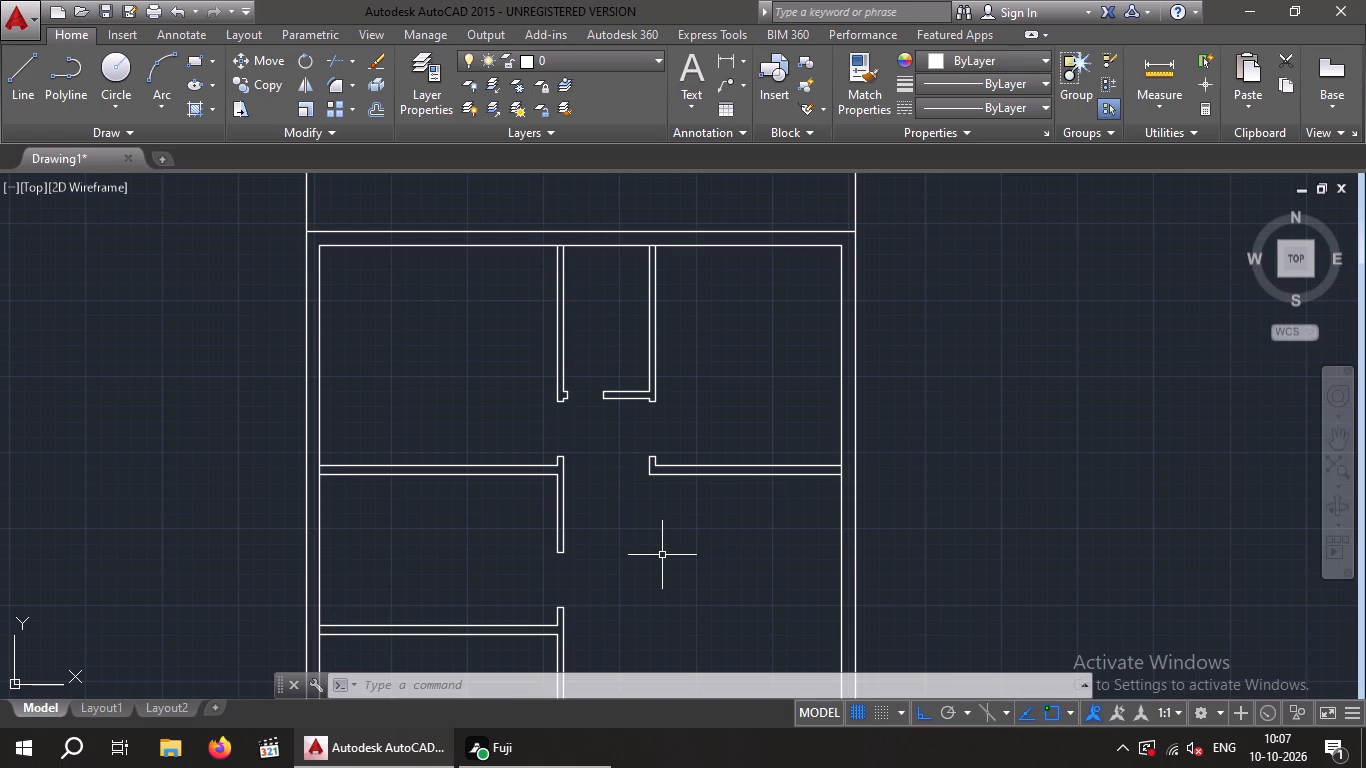
scroll(701, 608, "down", 2)
middle_click_drag(703, 571, 703, 567)
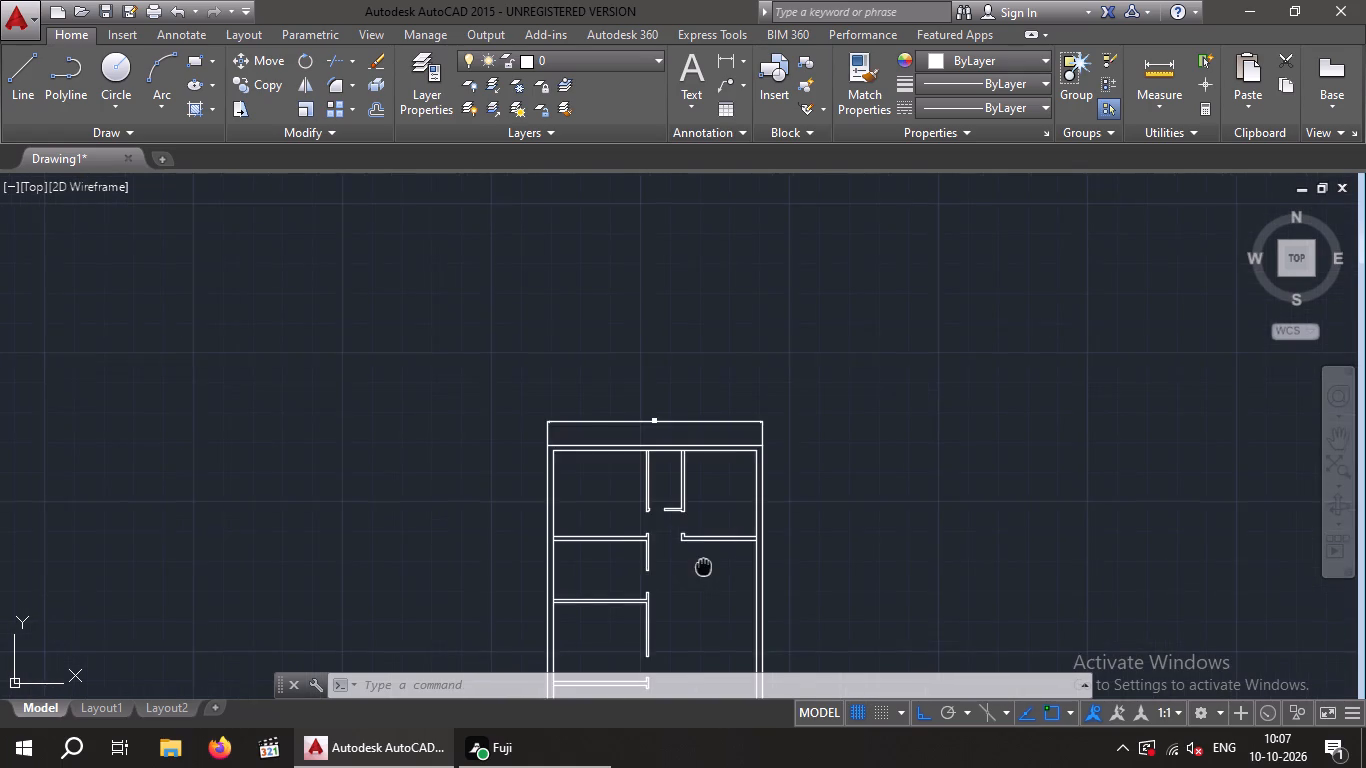
middle_click_drag(703, 567, 674, 393)
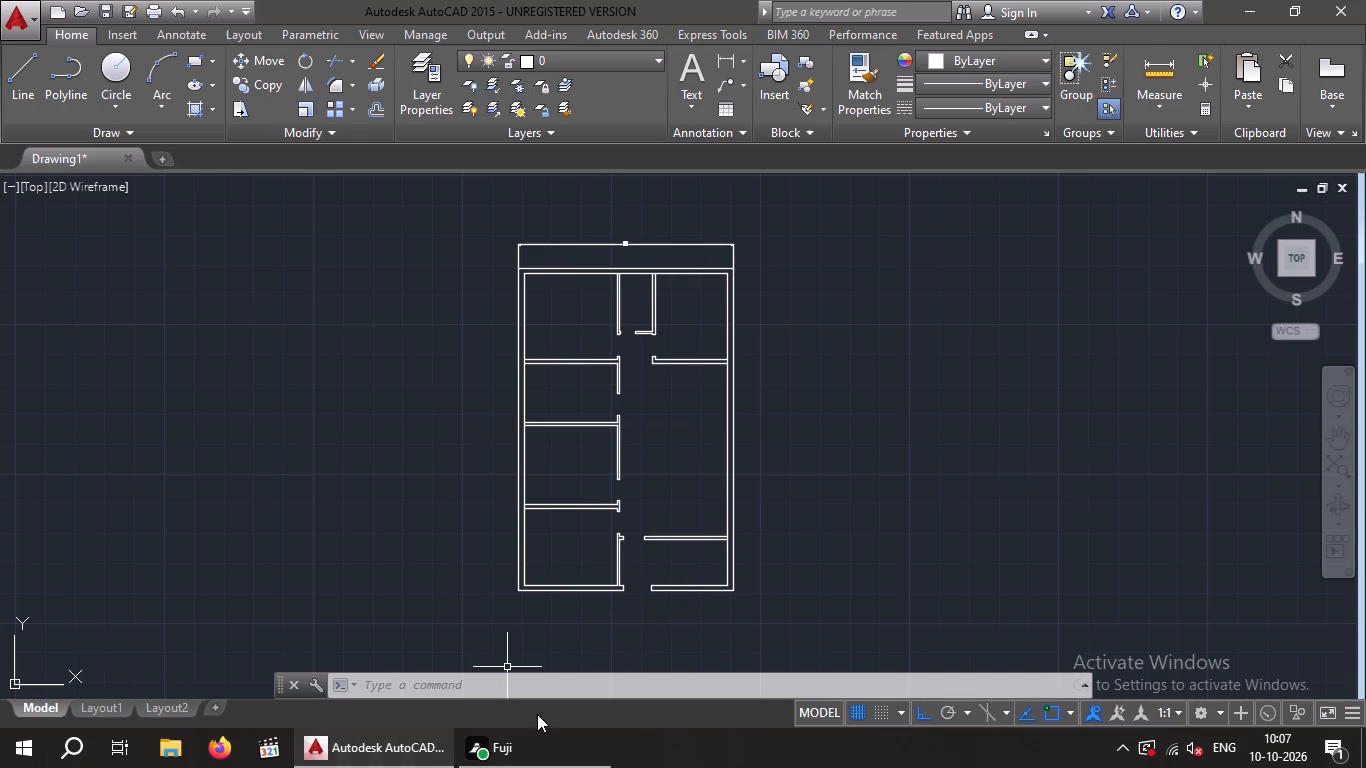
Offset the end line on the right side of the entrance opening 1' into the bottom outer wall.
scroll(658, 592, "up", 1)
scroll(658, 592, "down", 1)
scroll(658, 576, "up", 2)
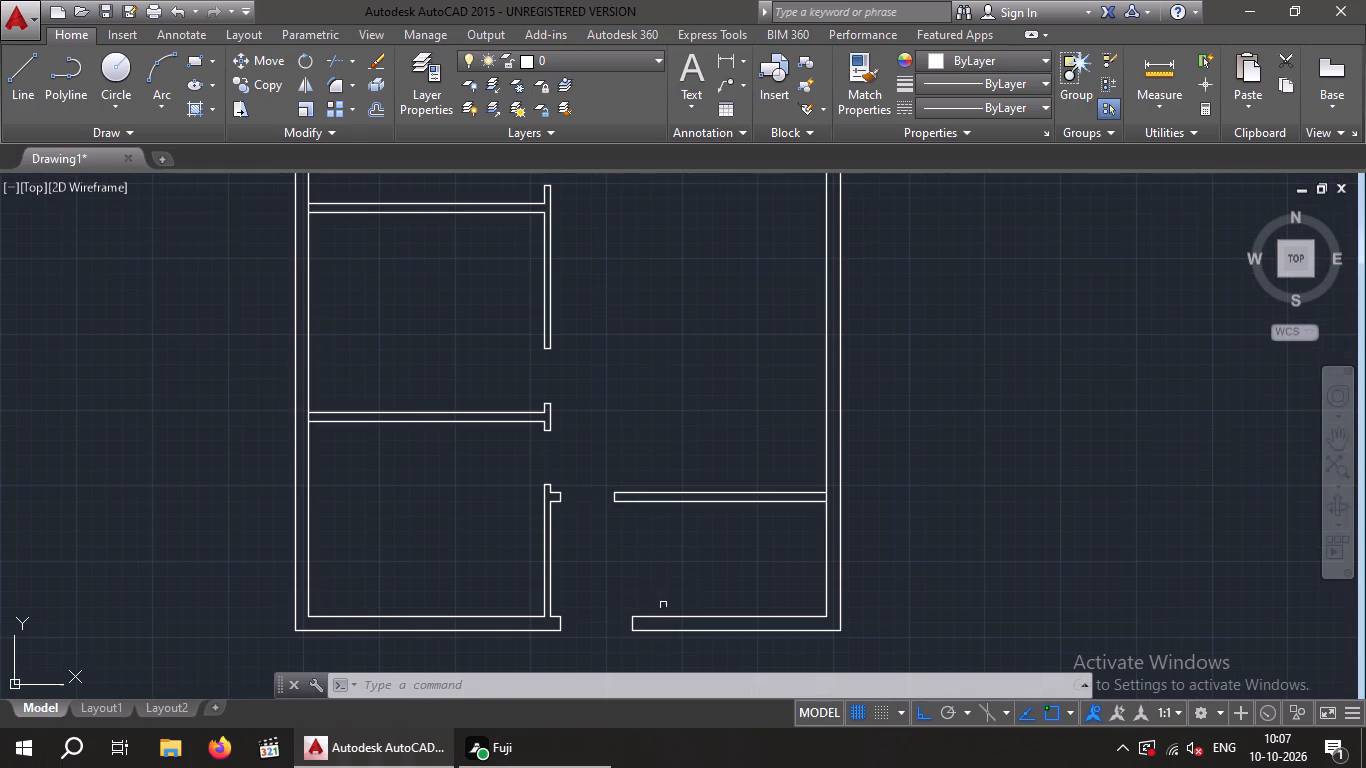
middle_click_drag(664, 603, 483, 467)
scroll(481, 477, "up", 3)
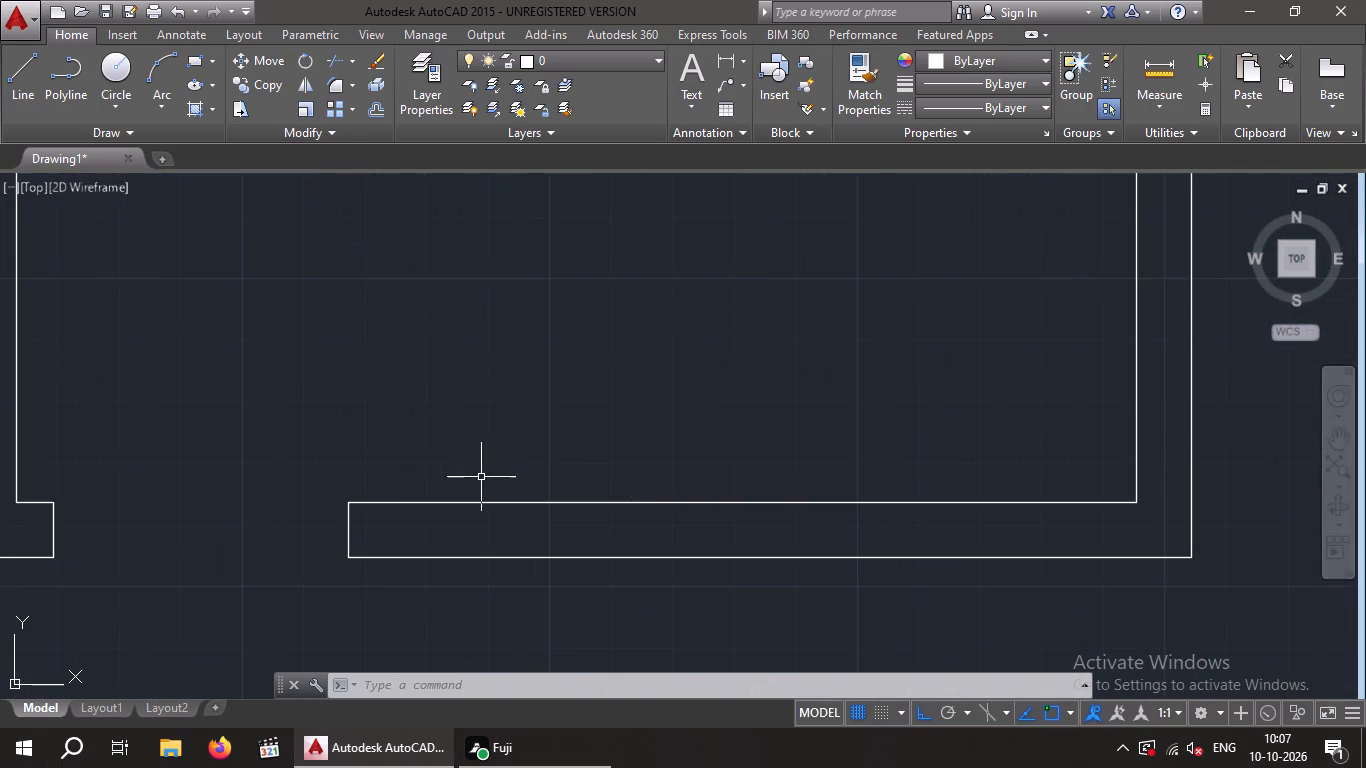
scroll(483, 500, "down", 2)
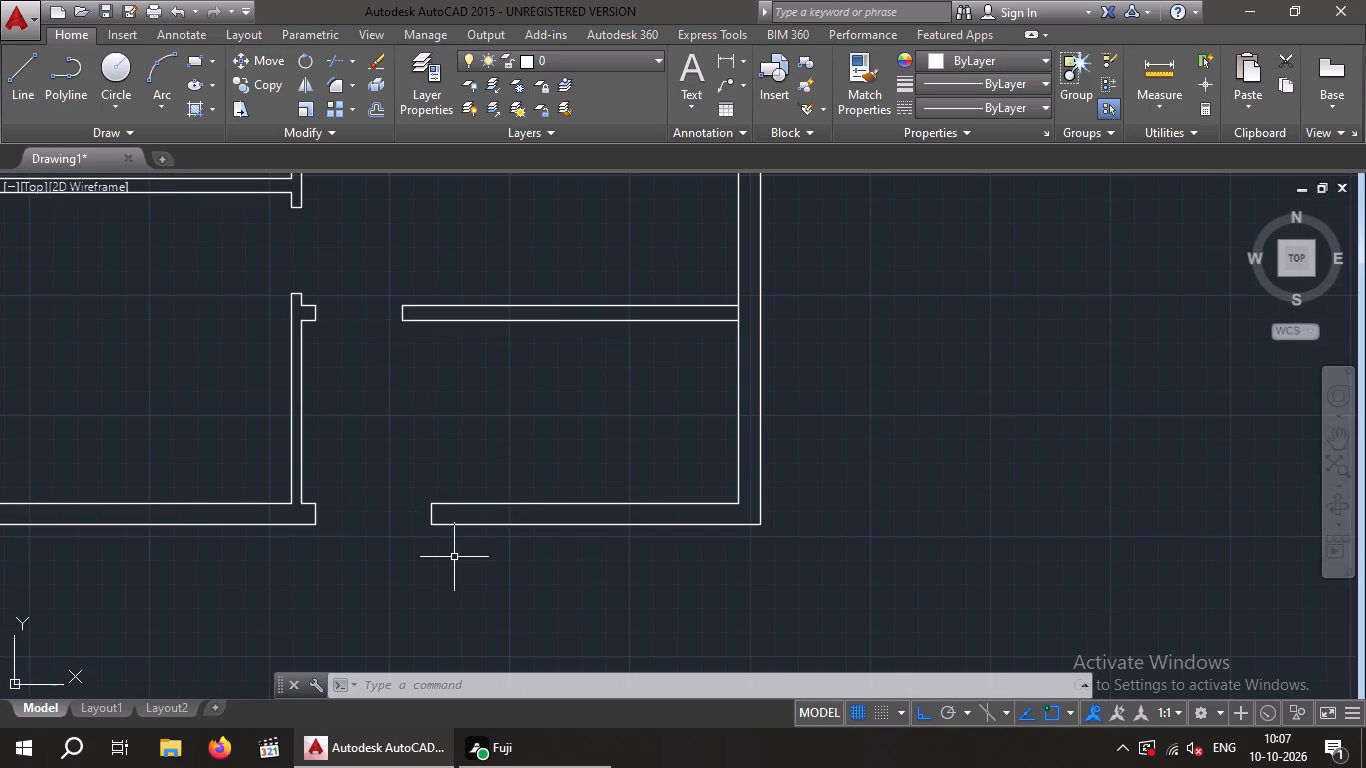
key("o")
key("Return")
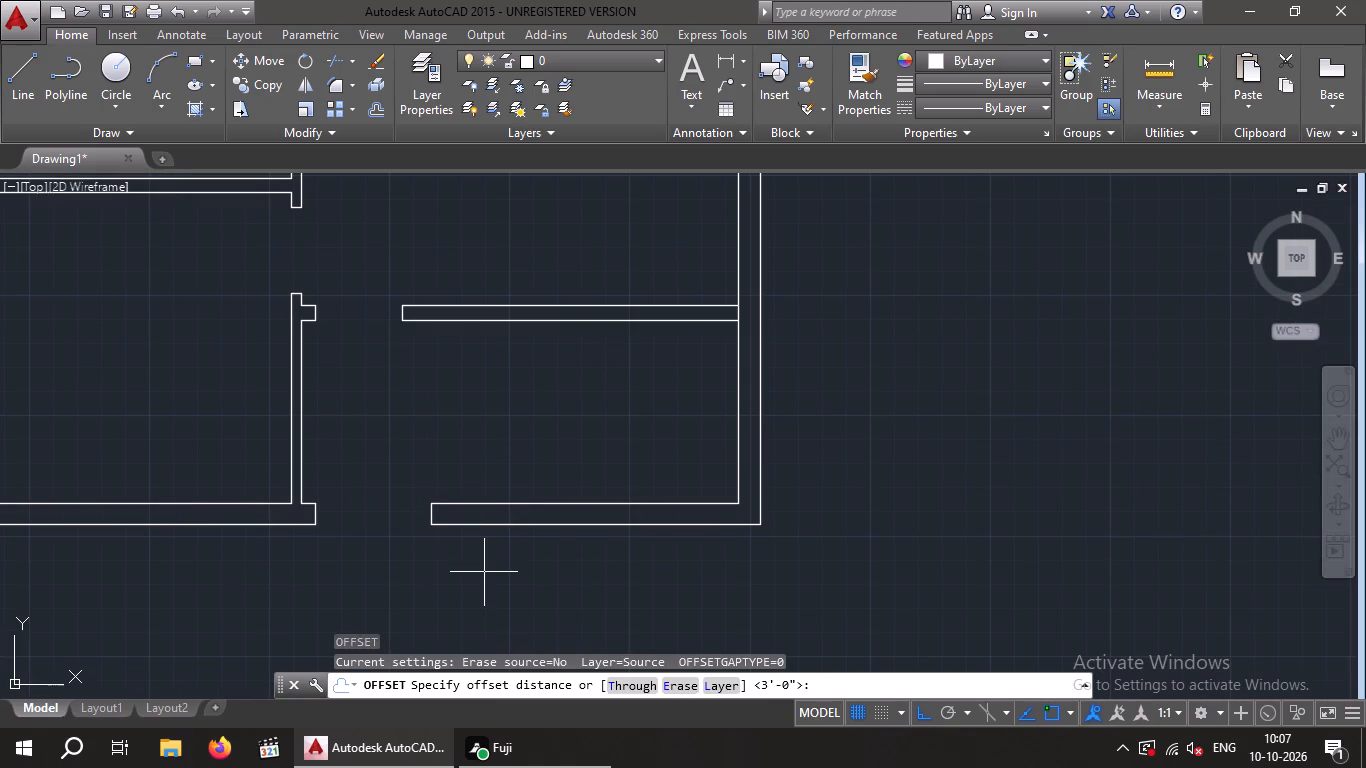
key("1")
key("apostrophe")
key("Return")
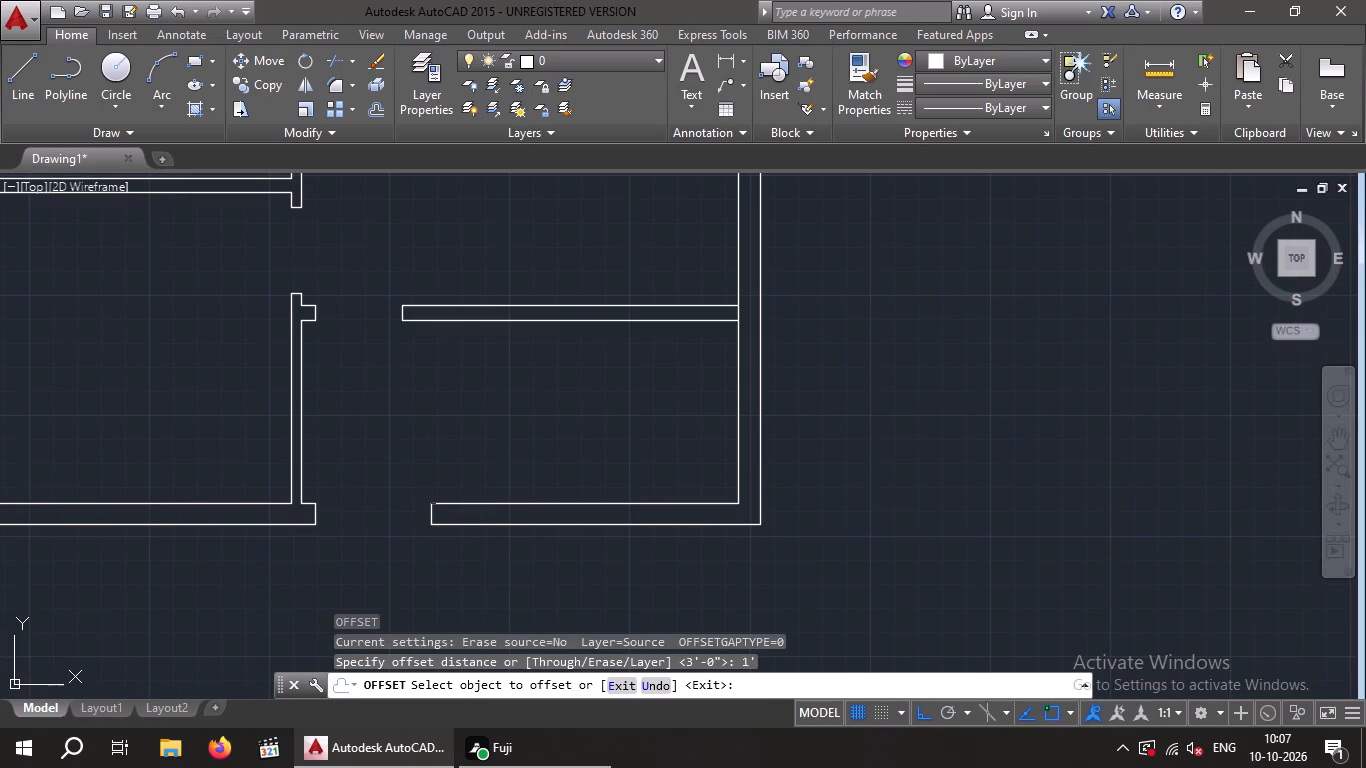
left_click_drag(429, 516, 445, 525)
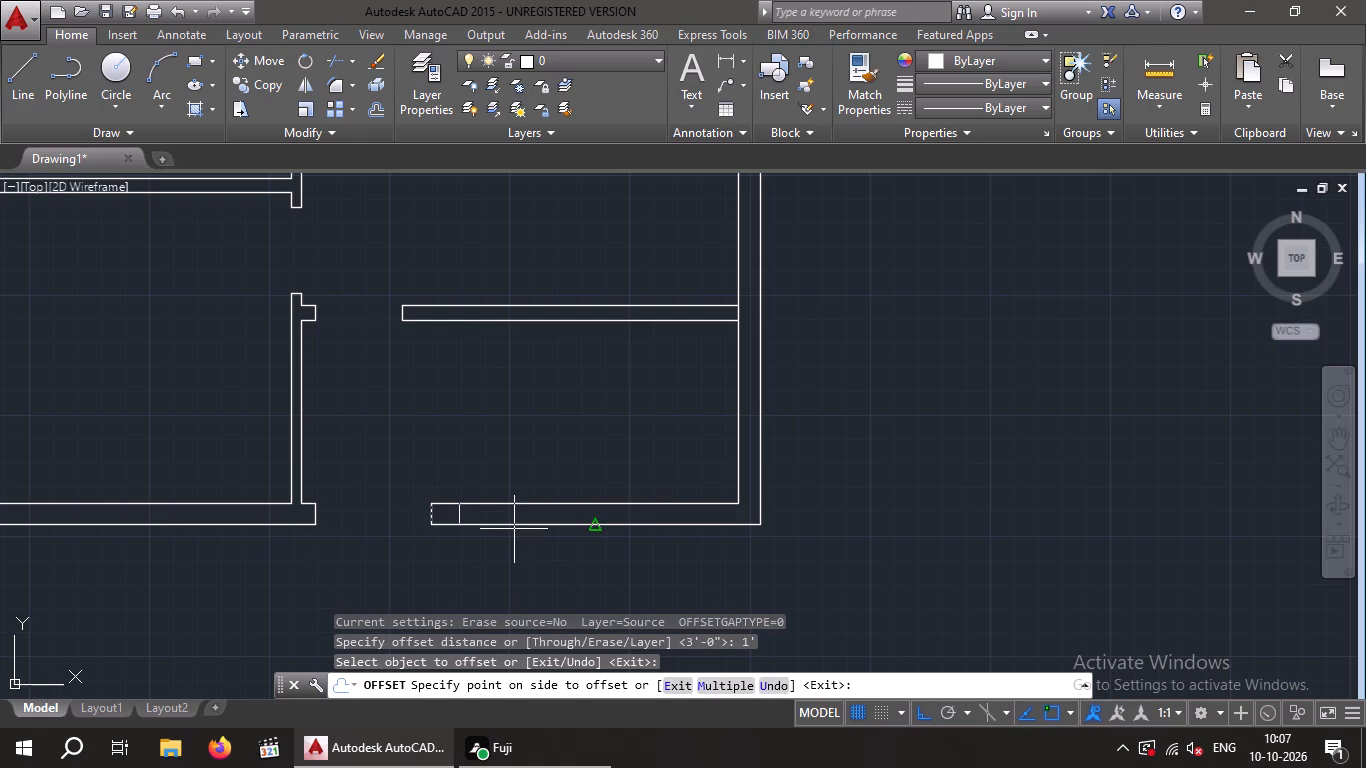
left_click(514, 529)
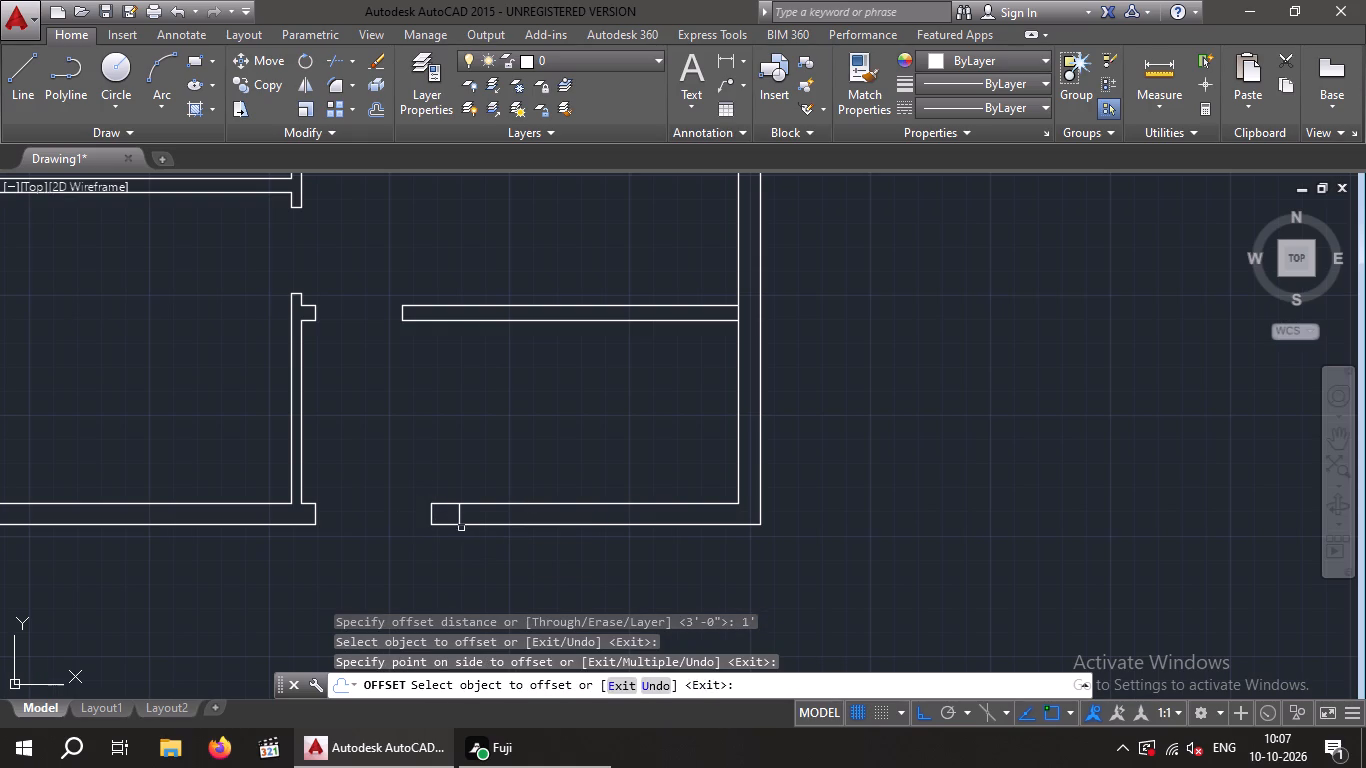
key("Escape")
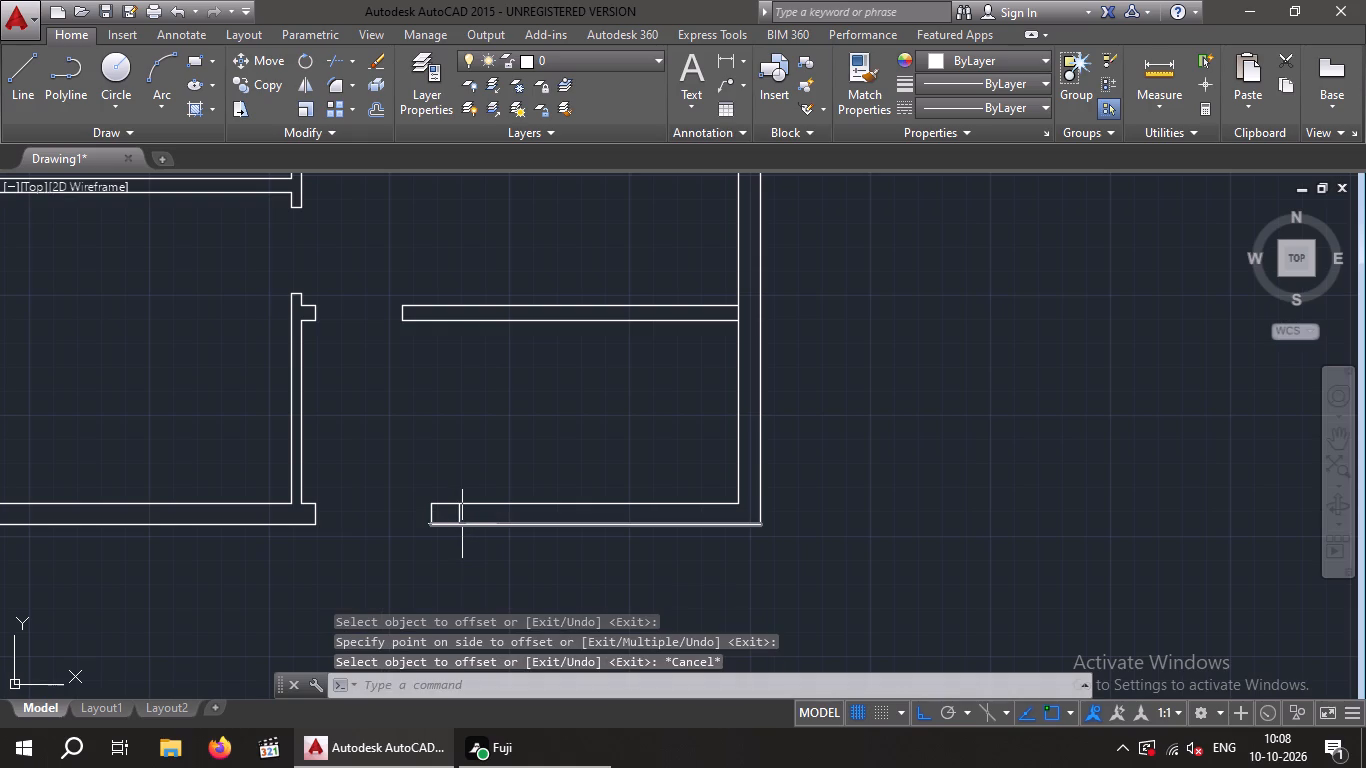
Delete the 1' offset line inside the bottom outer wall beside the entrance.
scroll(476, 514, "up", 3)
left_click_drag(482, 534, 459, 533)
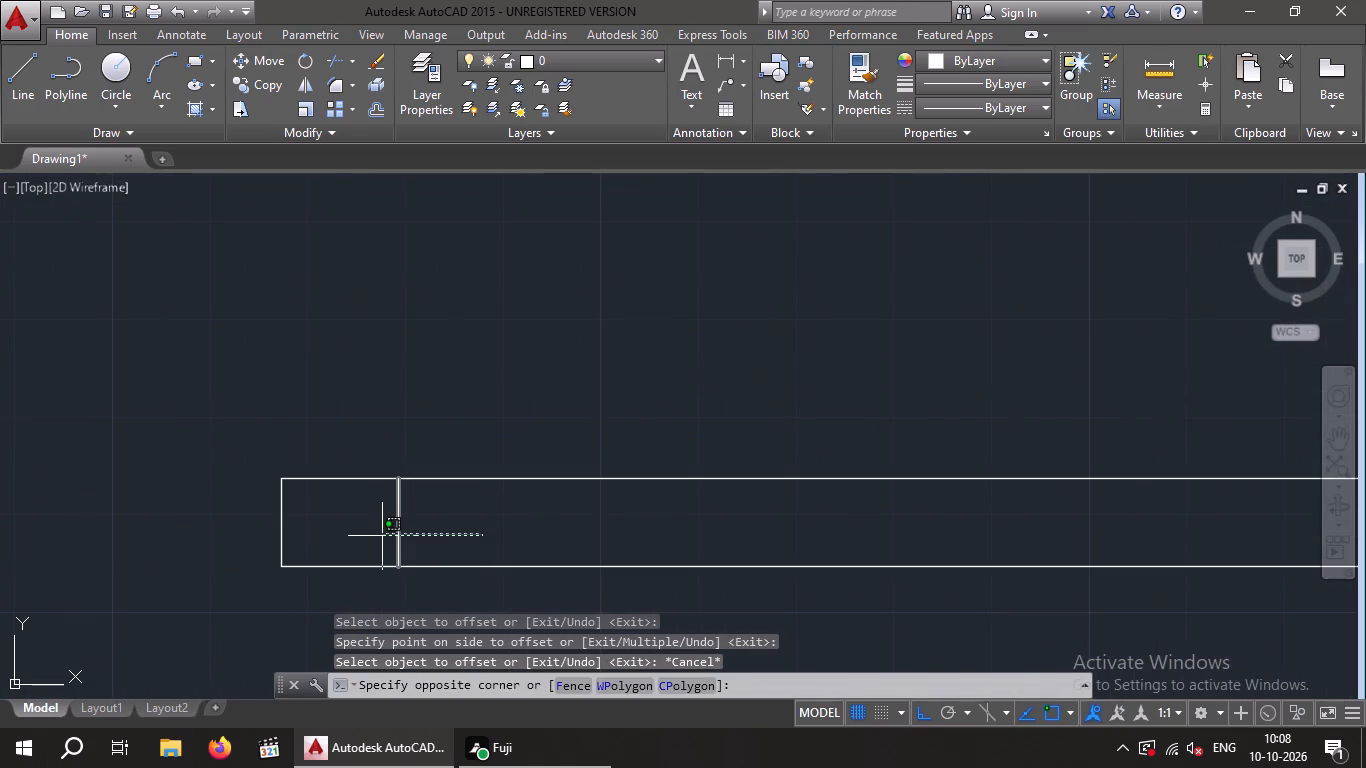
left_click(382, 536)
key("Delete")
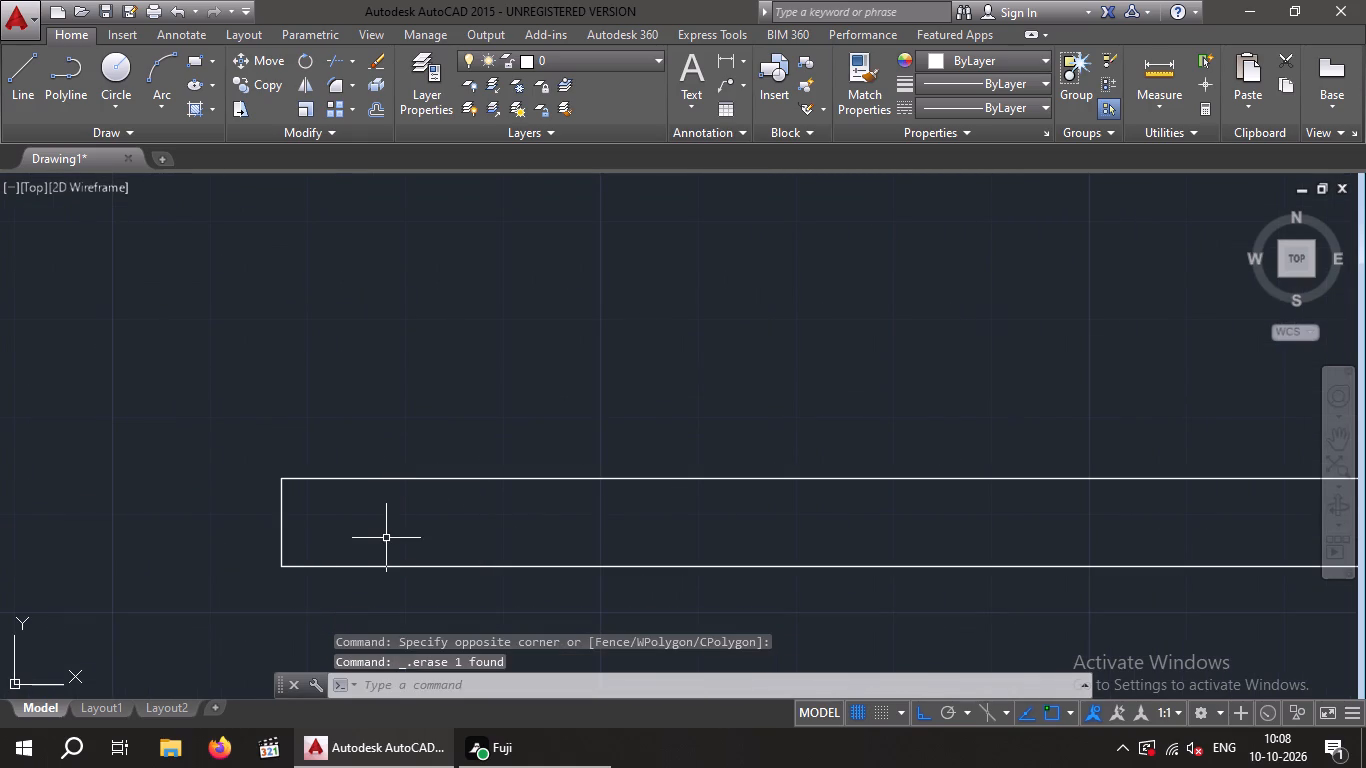
Offset the end line on the right side of the entrance opening 2' into the bottom outer wall.
key("o")
key("Return")
key("2")
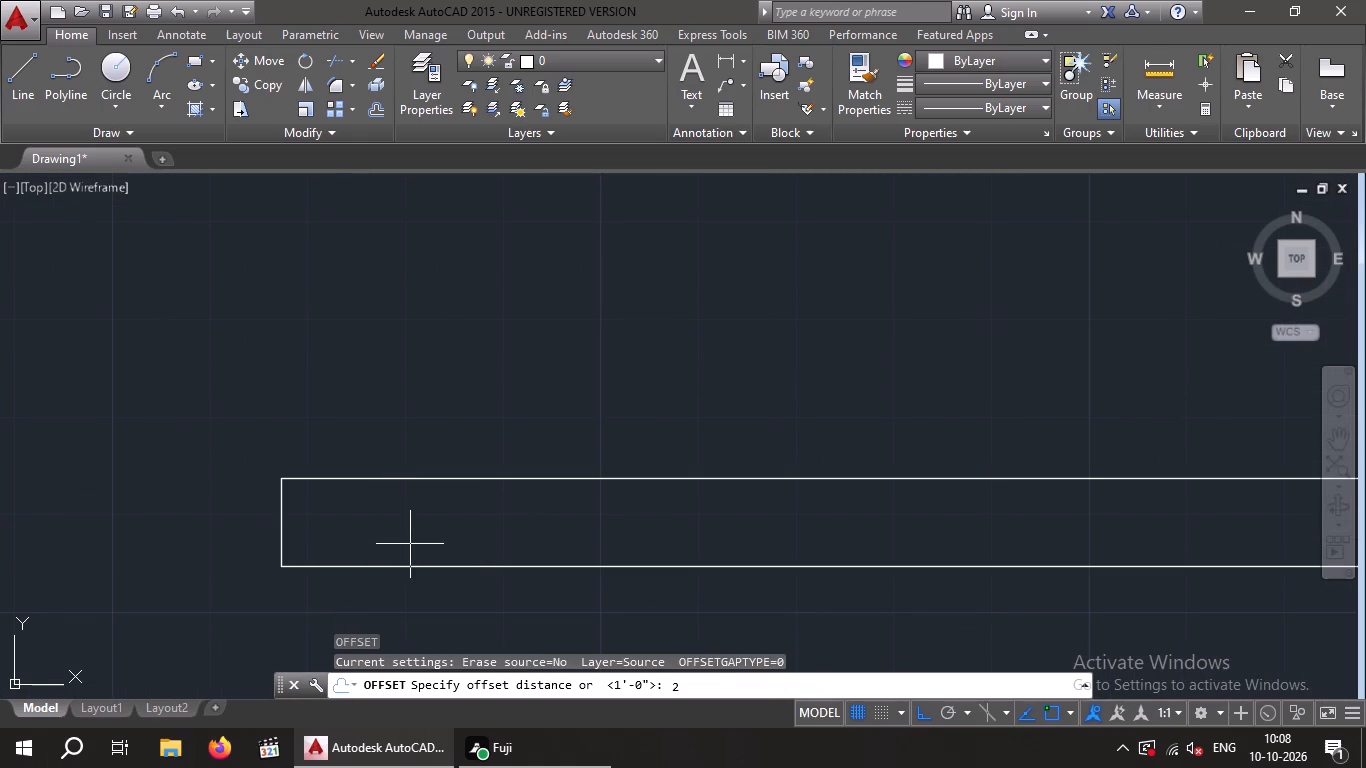
key("apostrophe")
key("Return")
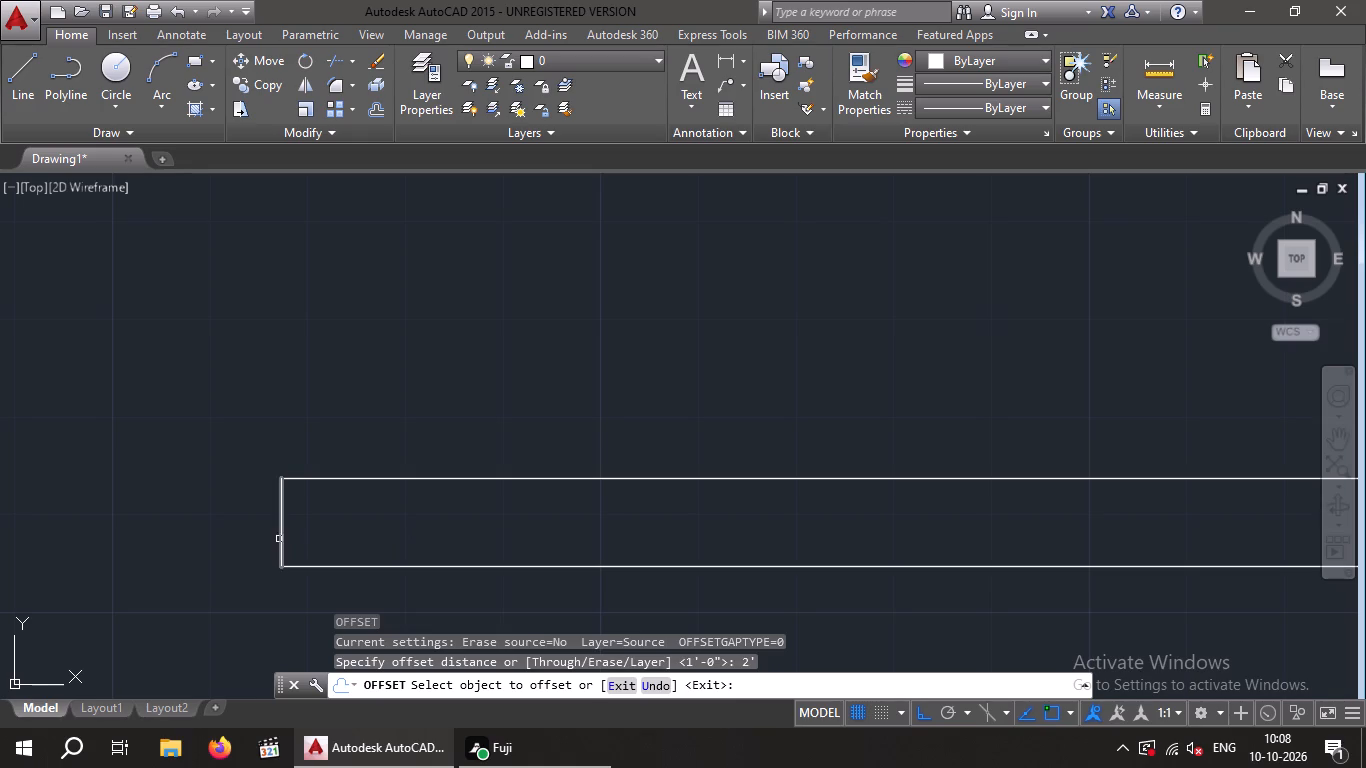
left_click(277, 539)
left_click(281, 540)
left_click(521, 551)
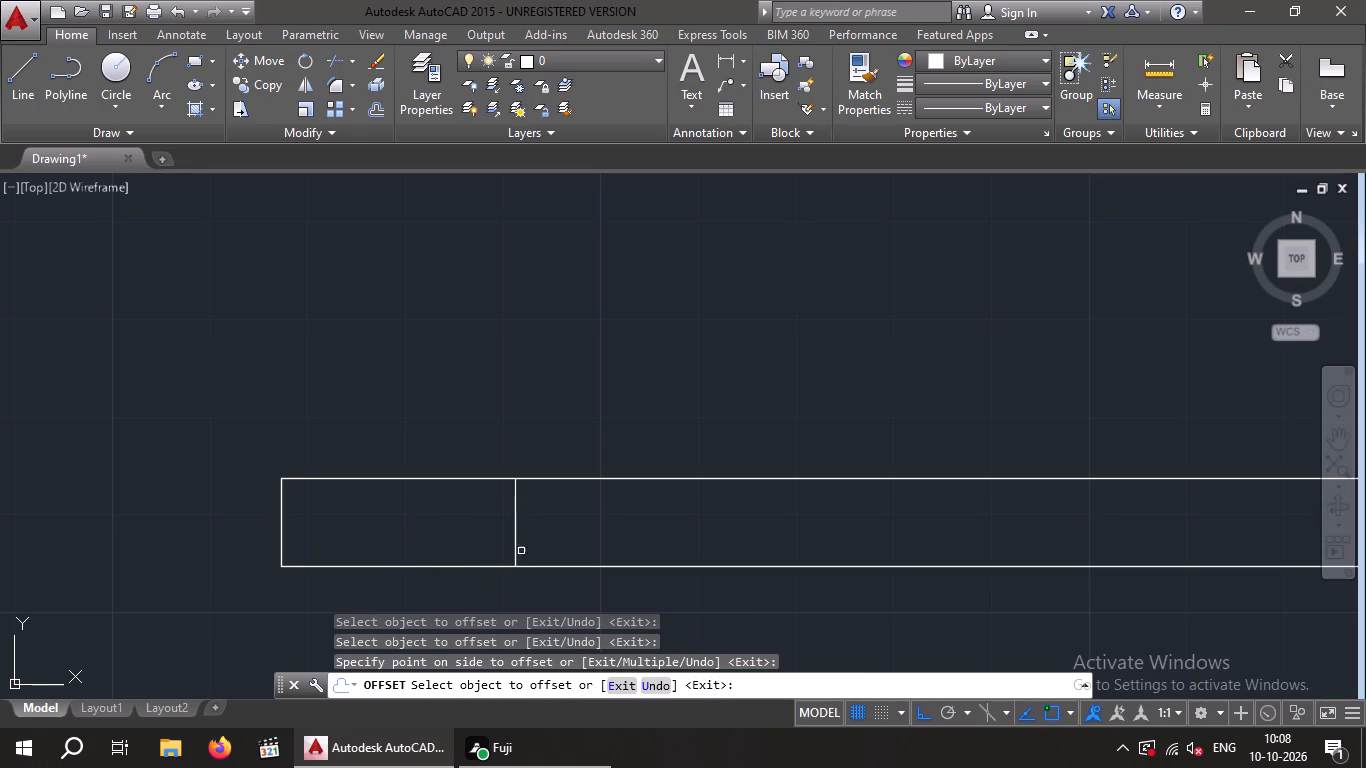
scroll(460, 556, "down", 3)
key("Escape")
key("Escape")
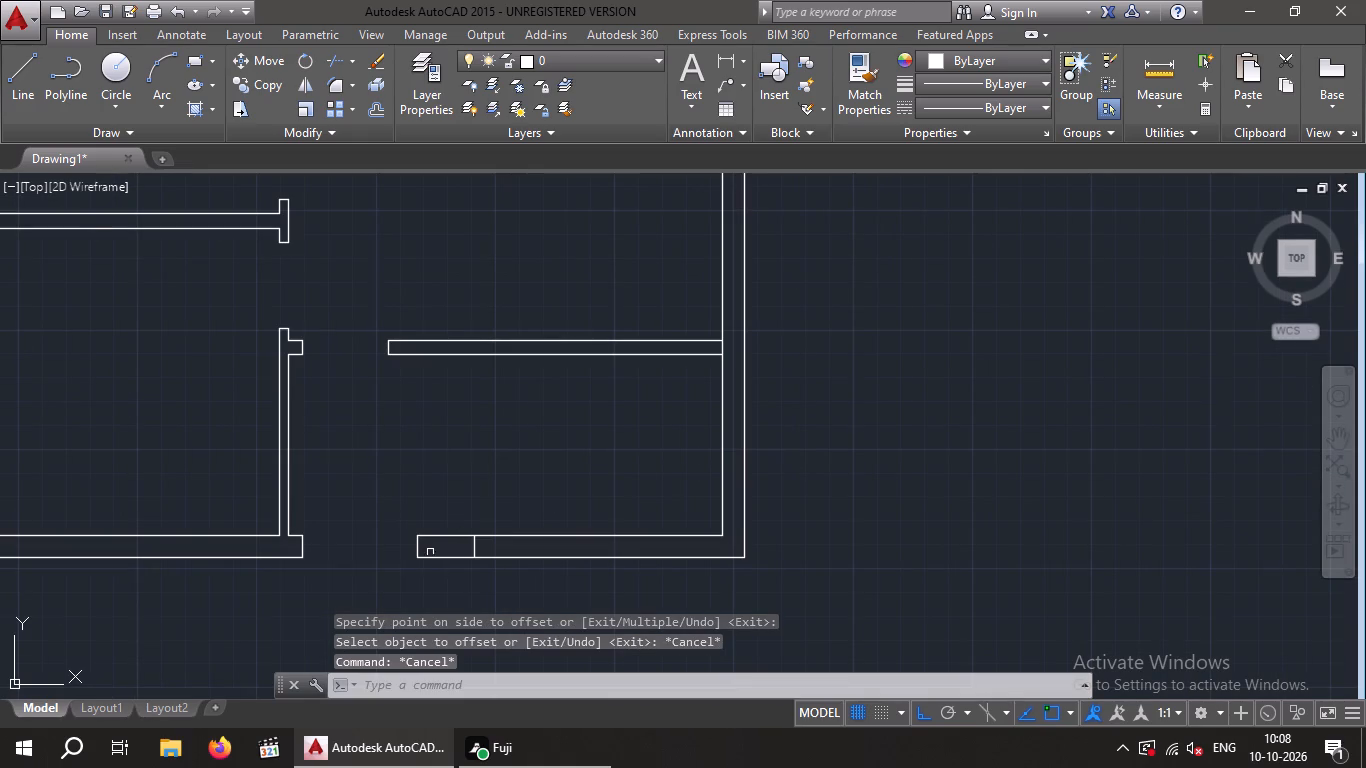
Draw a vertical line from the 2' offset line's upper end to the lower face of the bottom-right room's upper partition.
key("l")
key("Return")
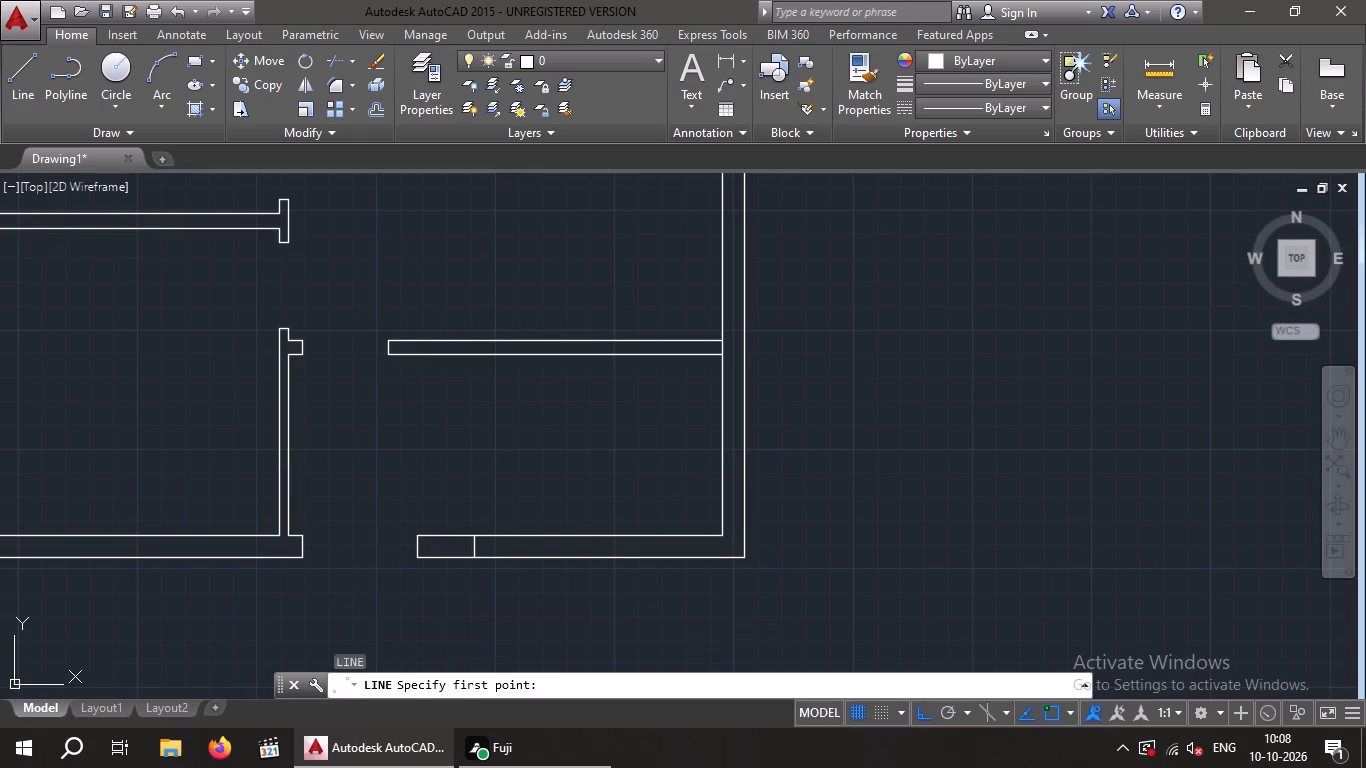
left_click(477, 535)
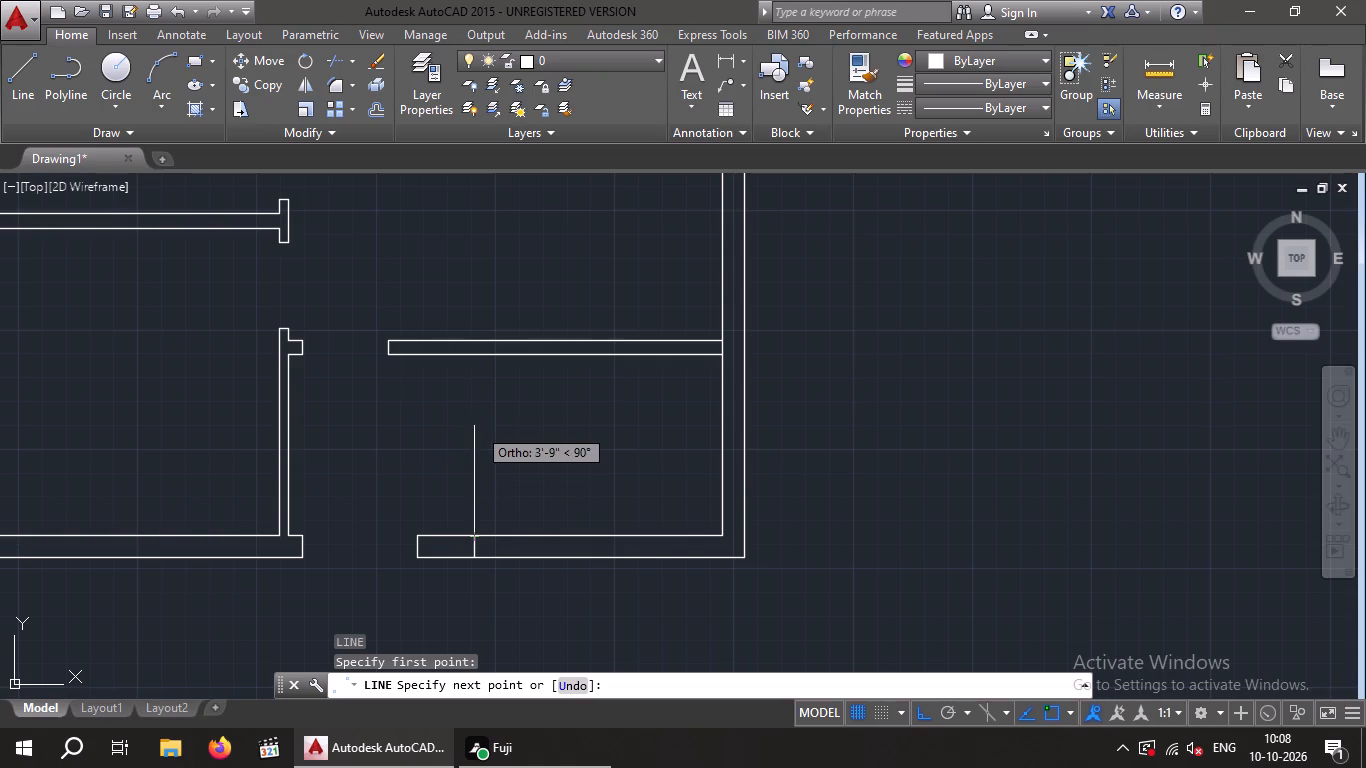
left_click(474, 353)
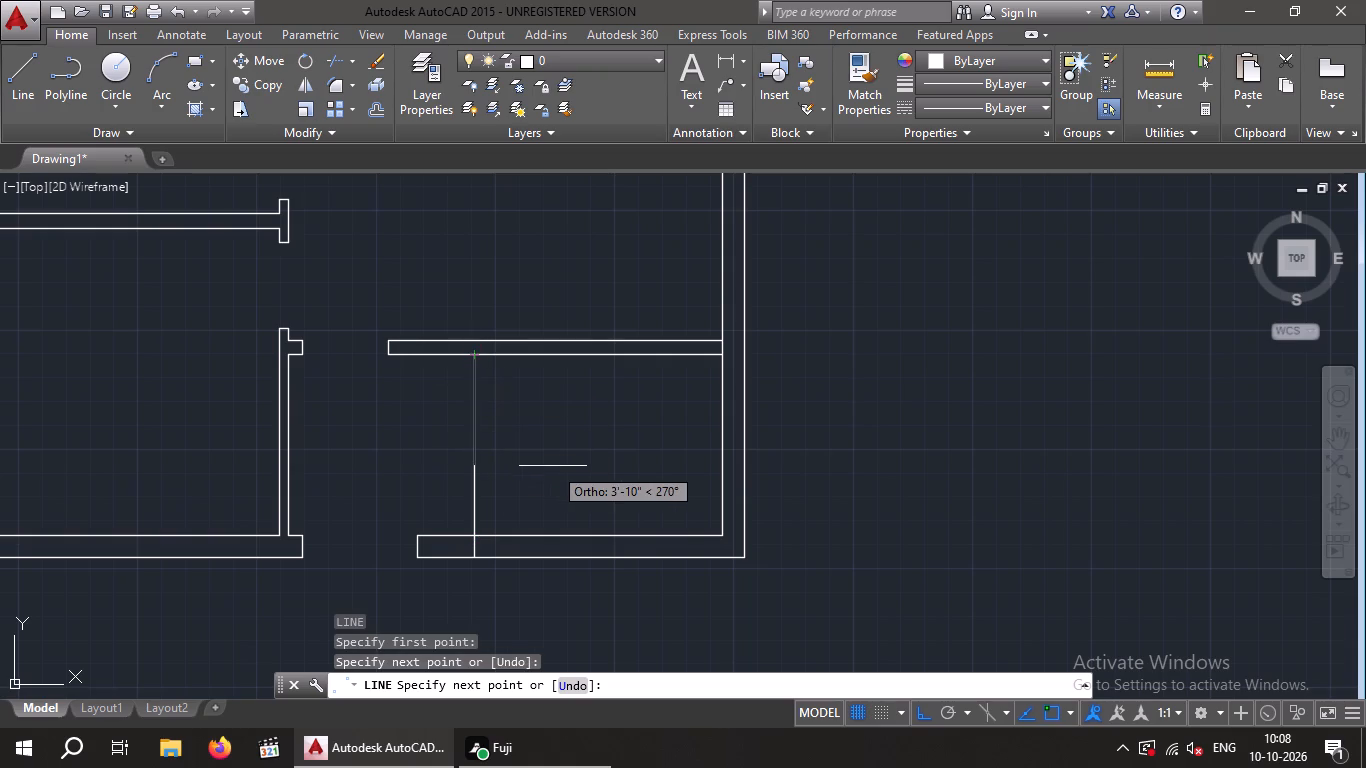
key("Escape")
key("Escape")
key("Escape")
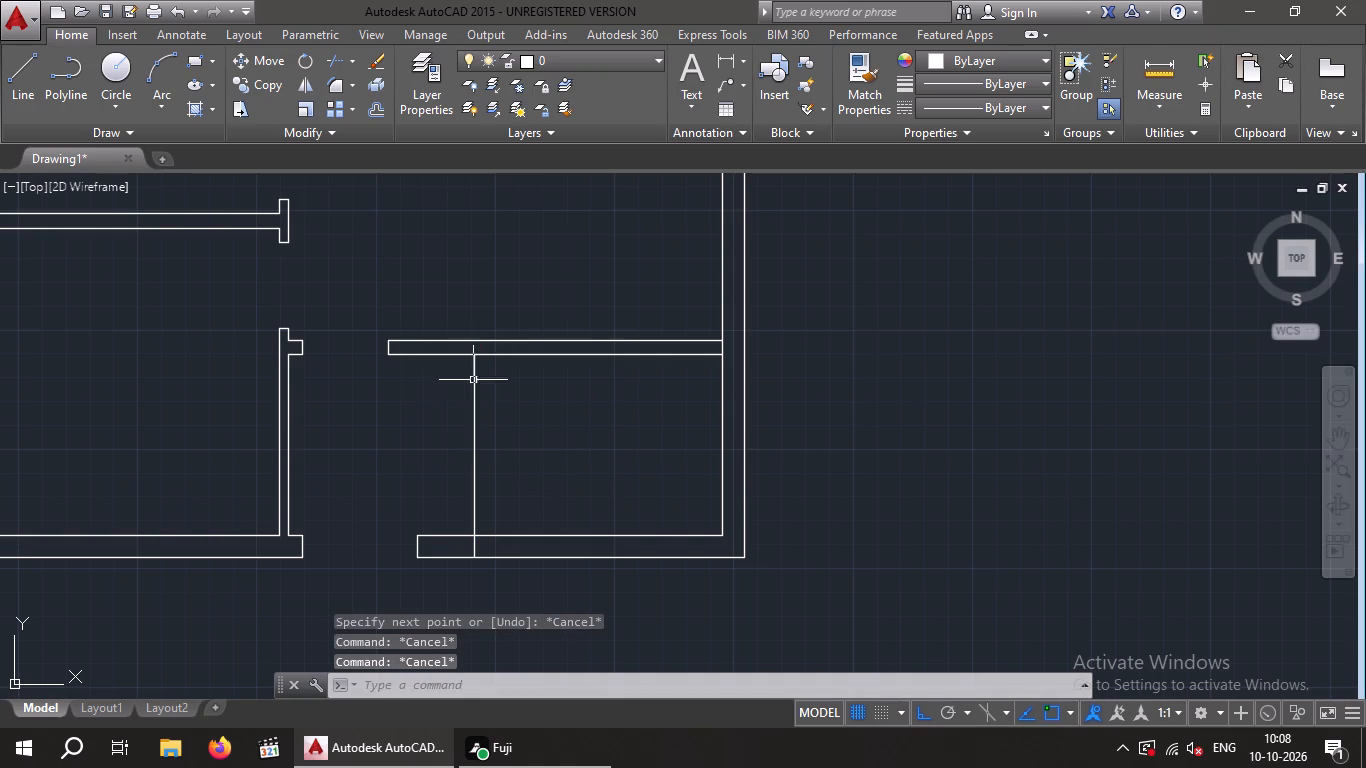
Add a linear dimension for the new vertical line's length, placed on its entrance side.
left_click(729, 55)
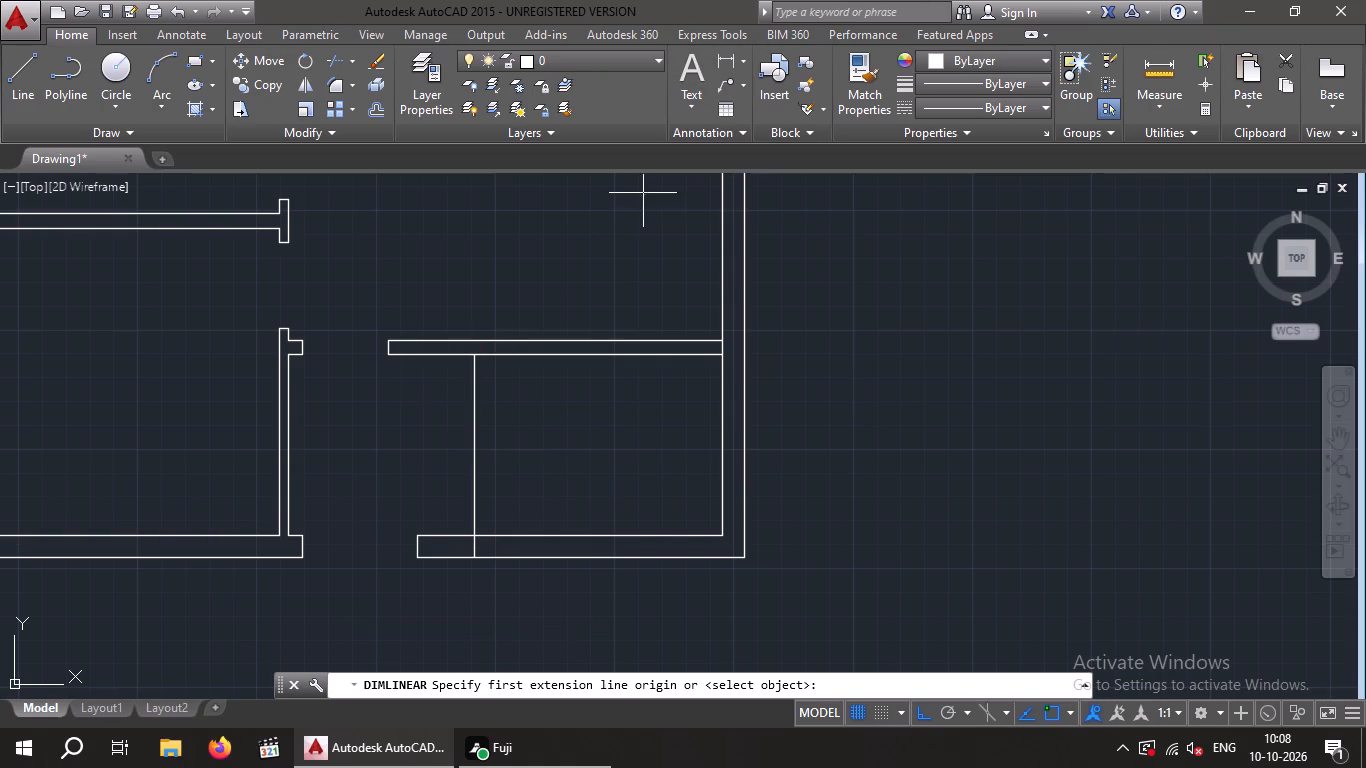
left_click_drag(470, 352, 476, 365)
left_click(474, 538)
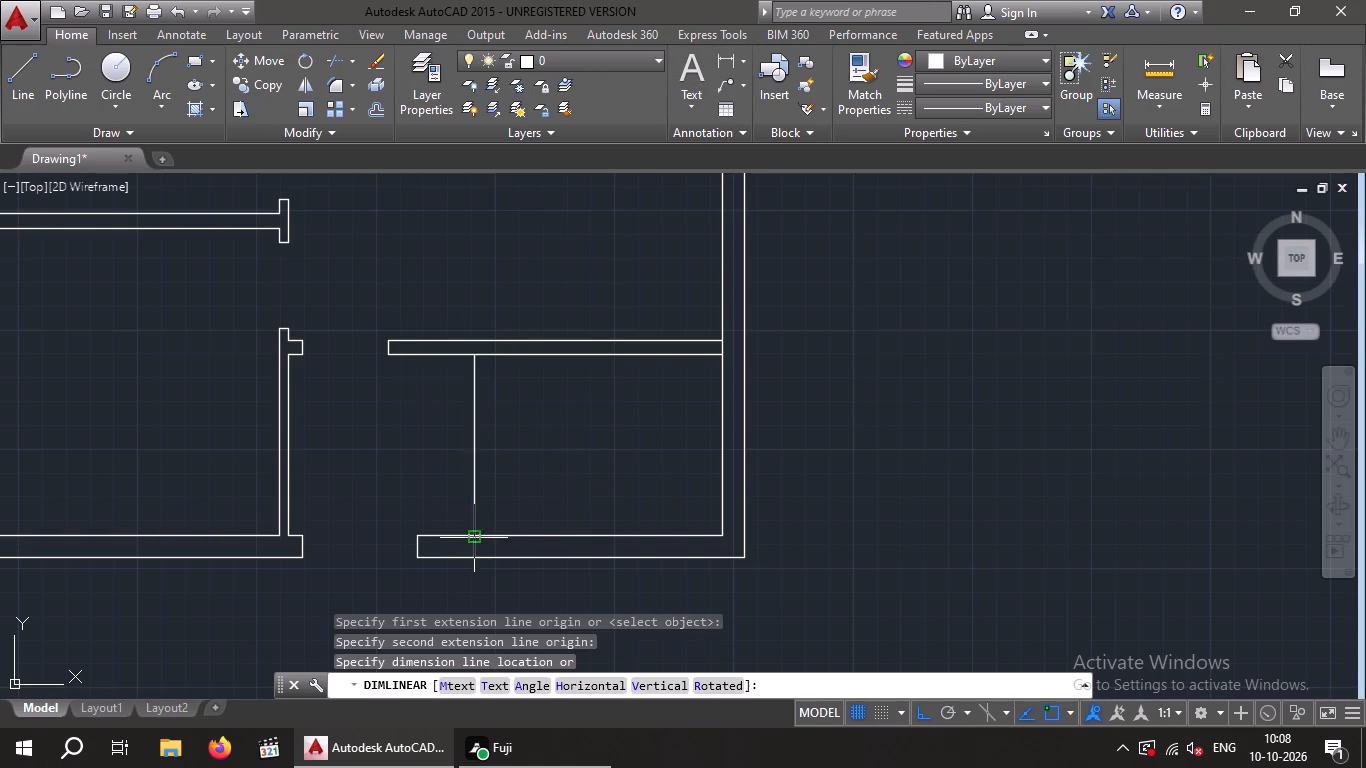
left_click(437, 508)
key("Escape")
key("Escape")
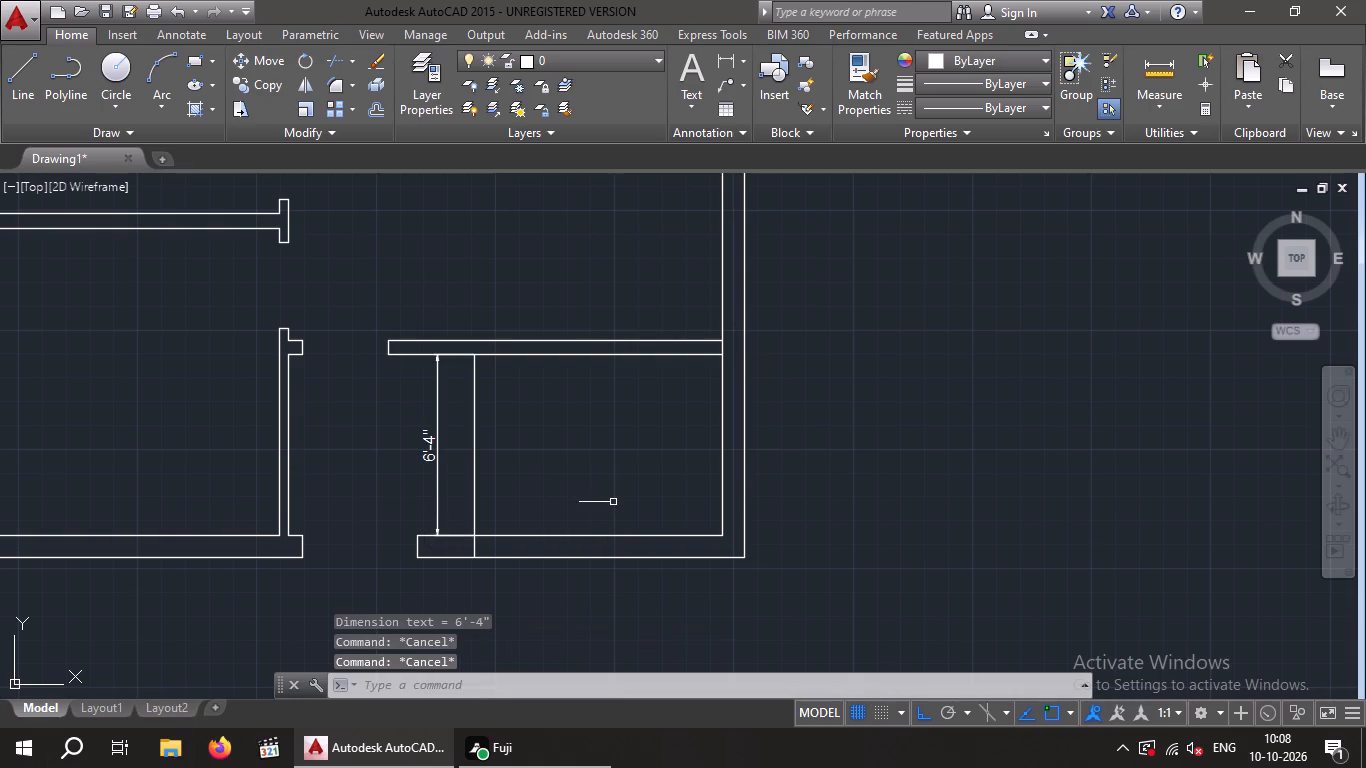
key("Escape")
Offset the bottom outer wall's inner face 3'2" upward into the bottom-right room.
key("o")
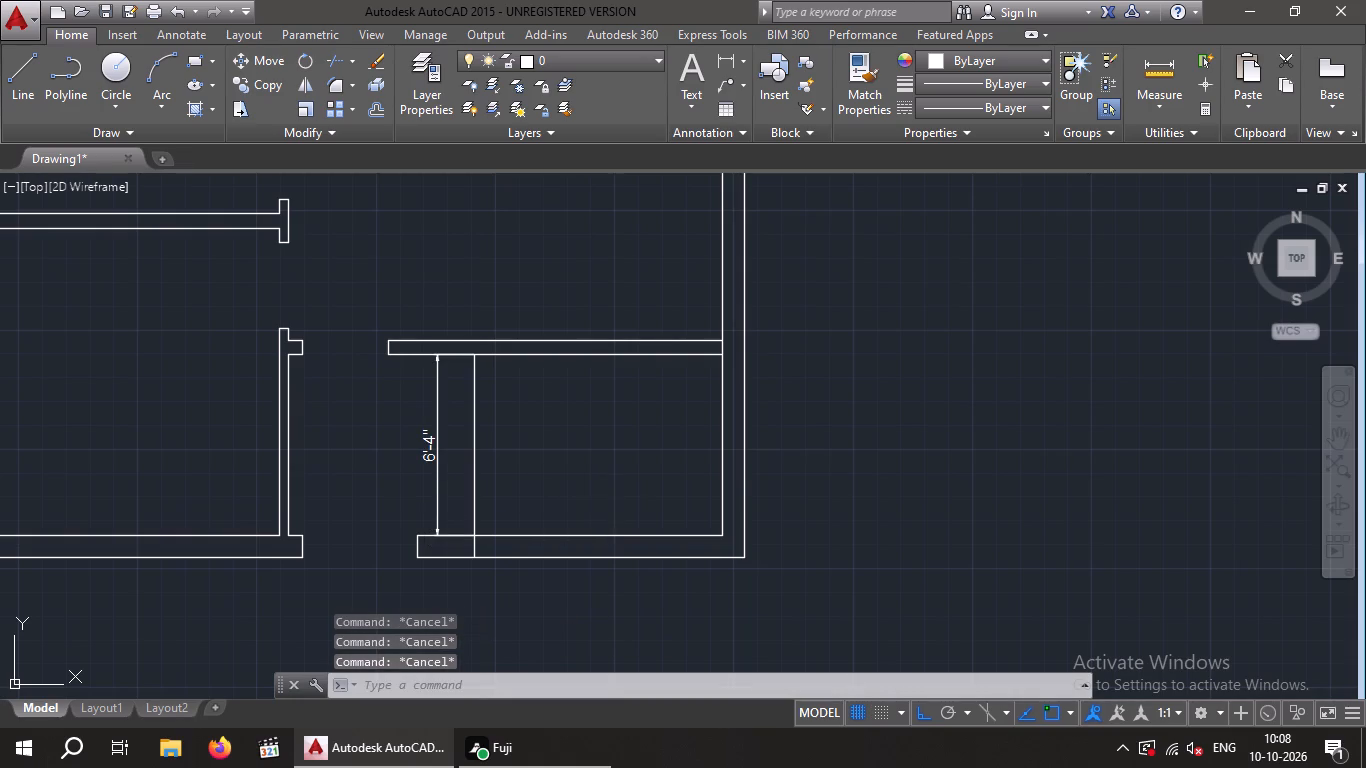
key("Return")
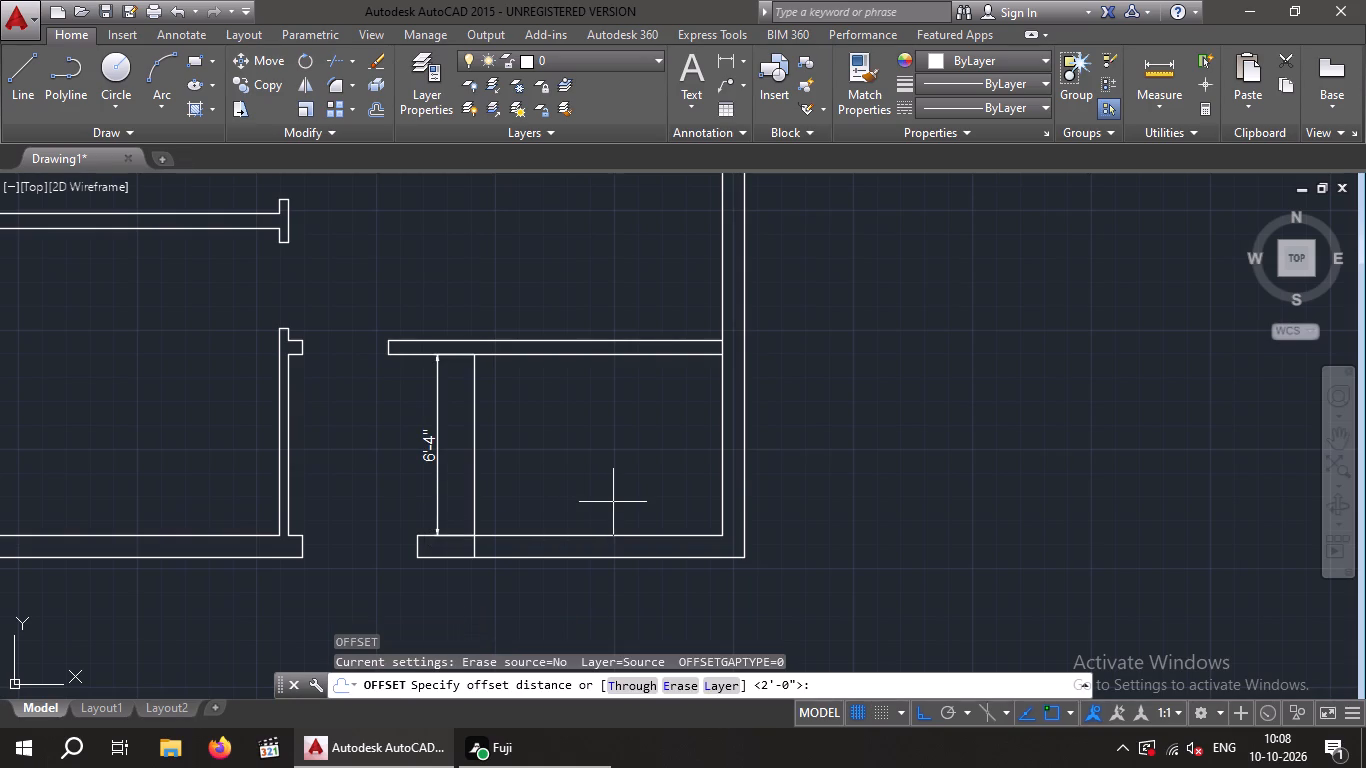
type("3'2")
key("shift+quotedbl")
key("Return")
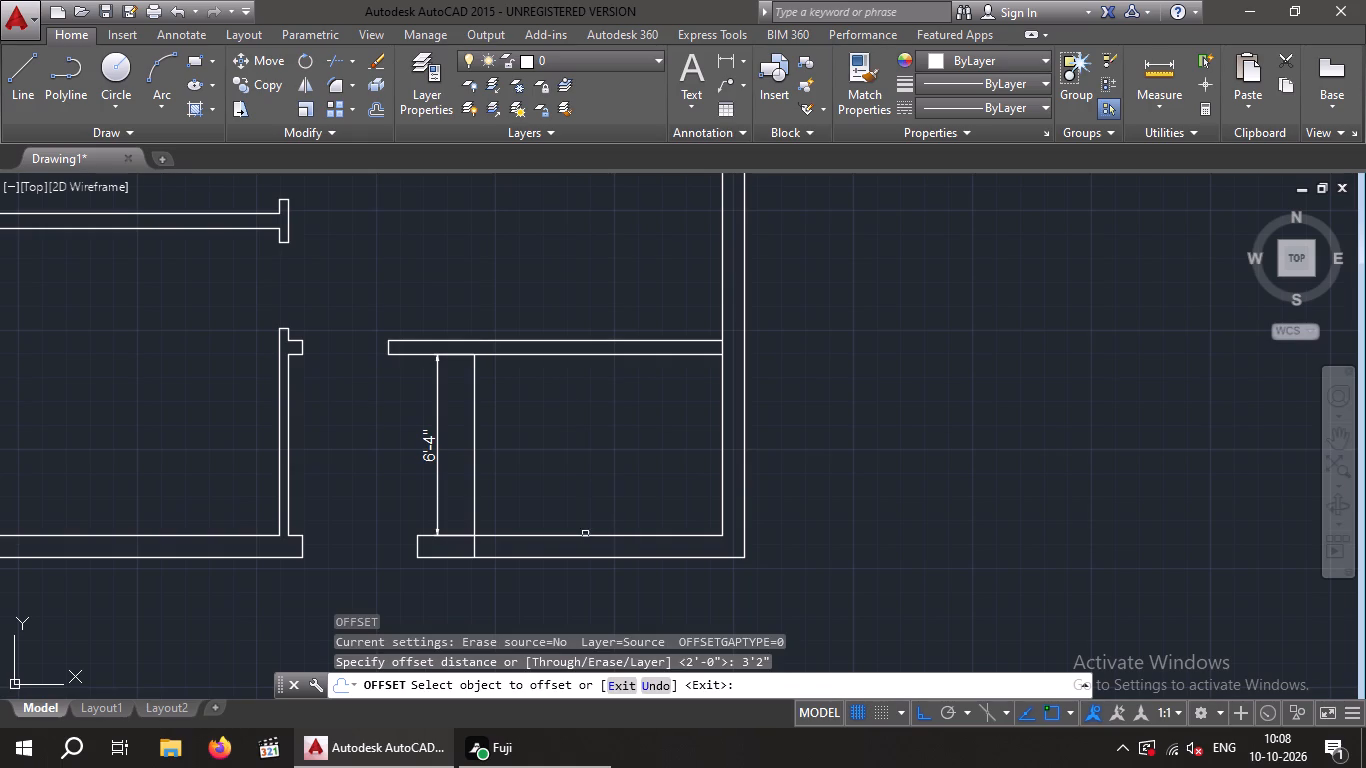
left_click(590, 539)
left_click(609, 456)
key("Escape")
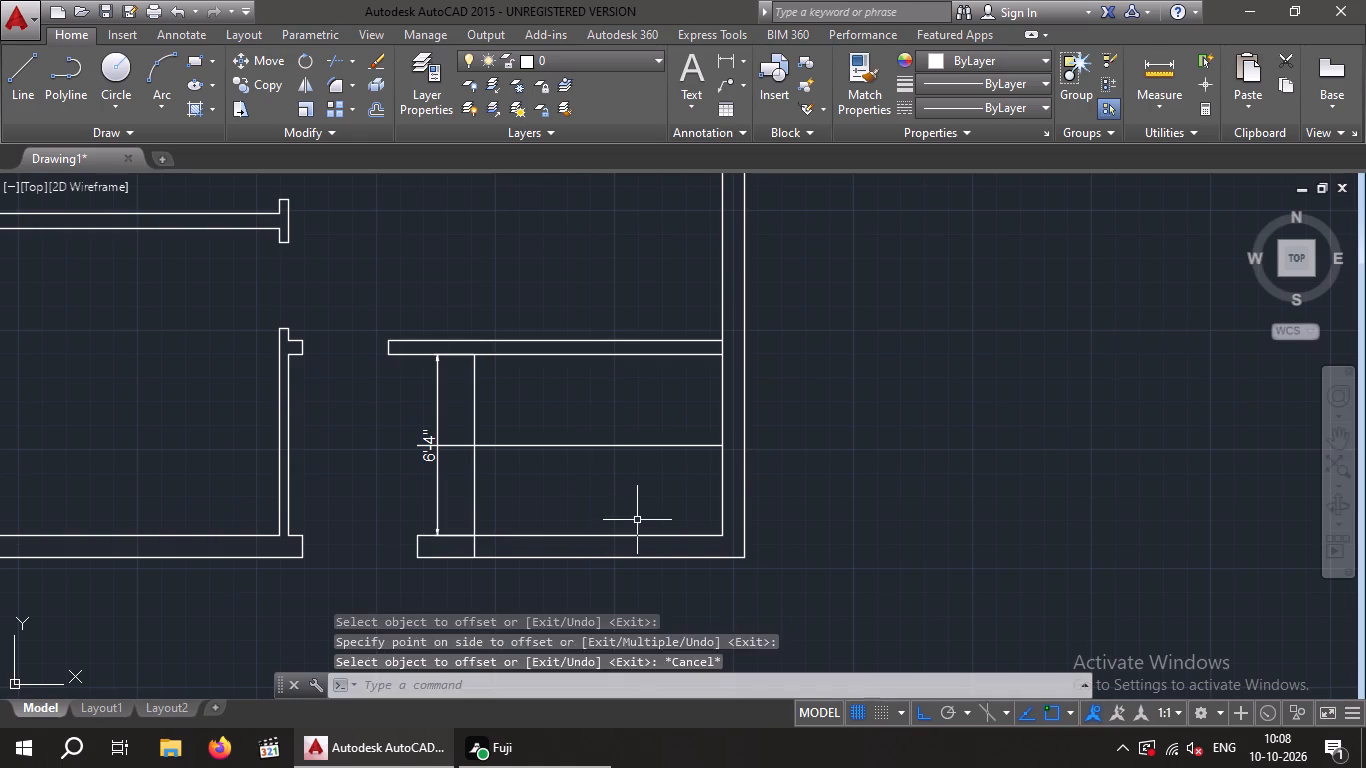
key("Escape")
key("Escape")
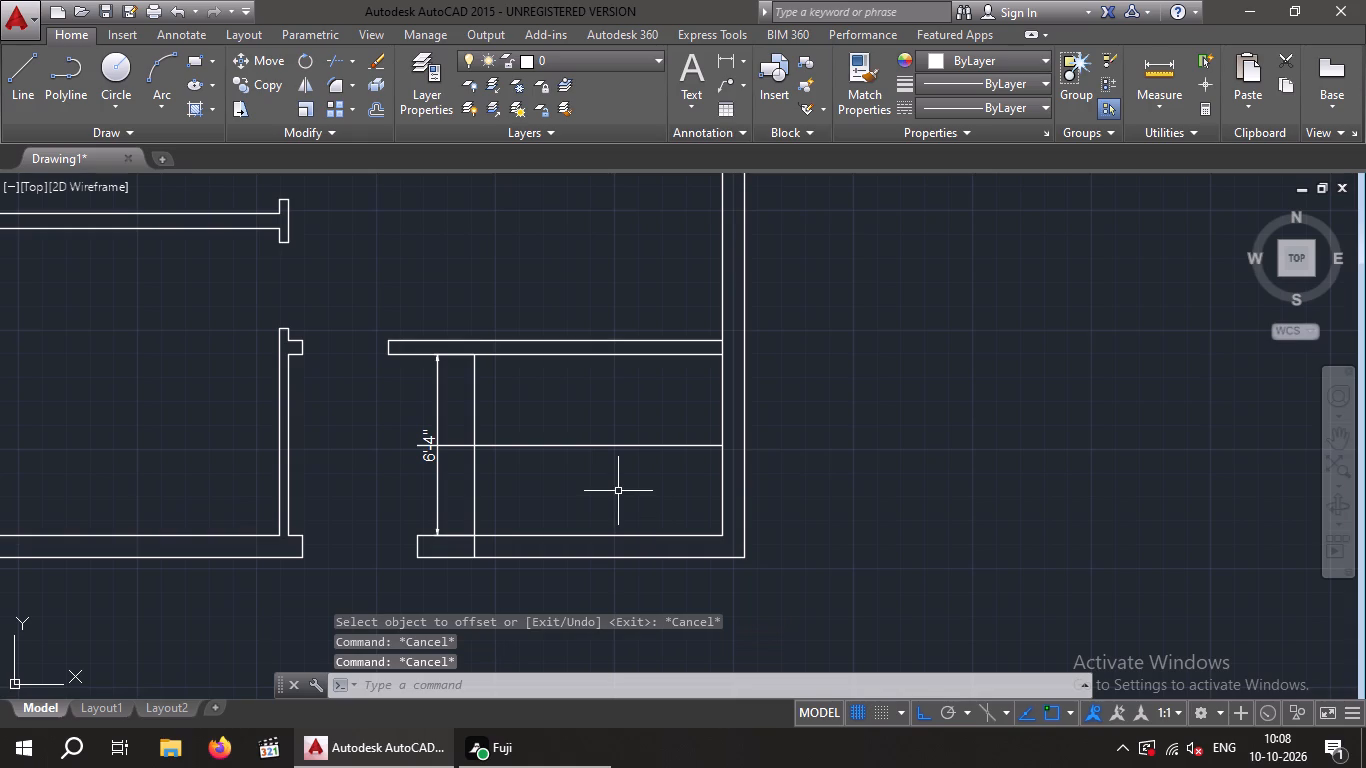
Offset the bottom-right room's horizontal middle line 3" to both sides, below and above.
key("o")
key("Return")
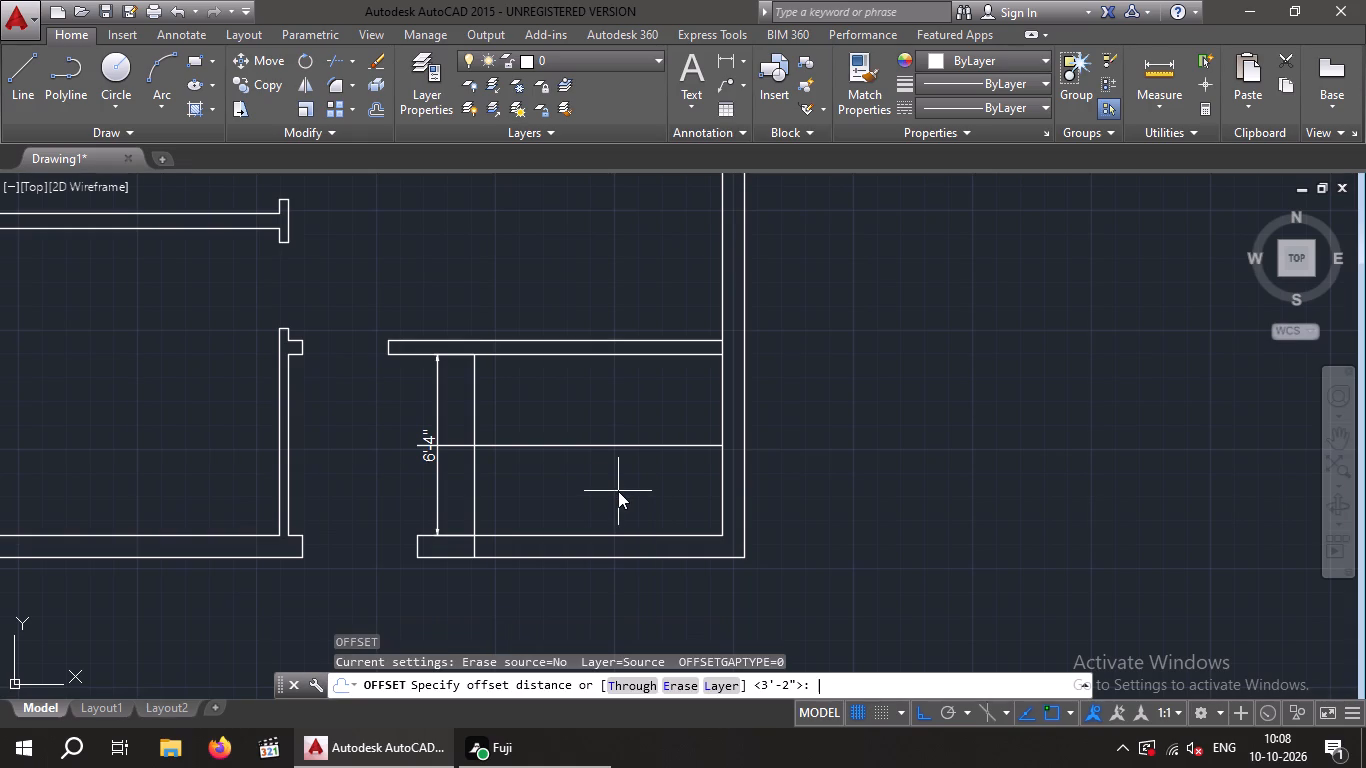
key("3")
key("shift+quotedbl")
key("Return")
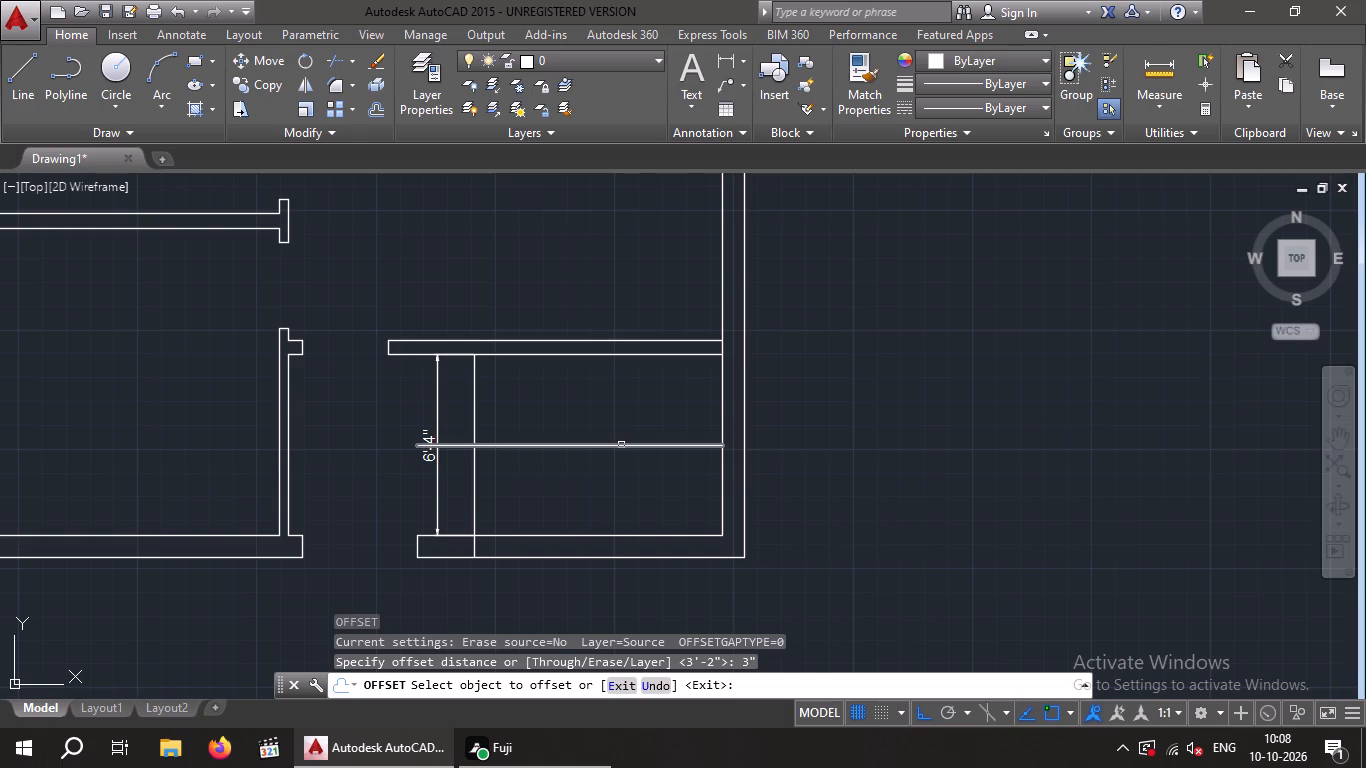
left_click(621, 445)
left_click(621, 493)
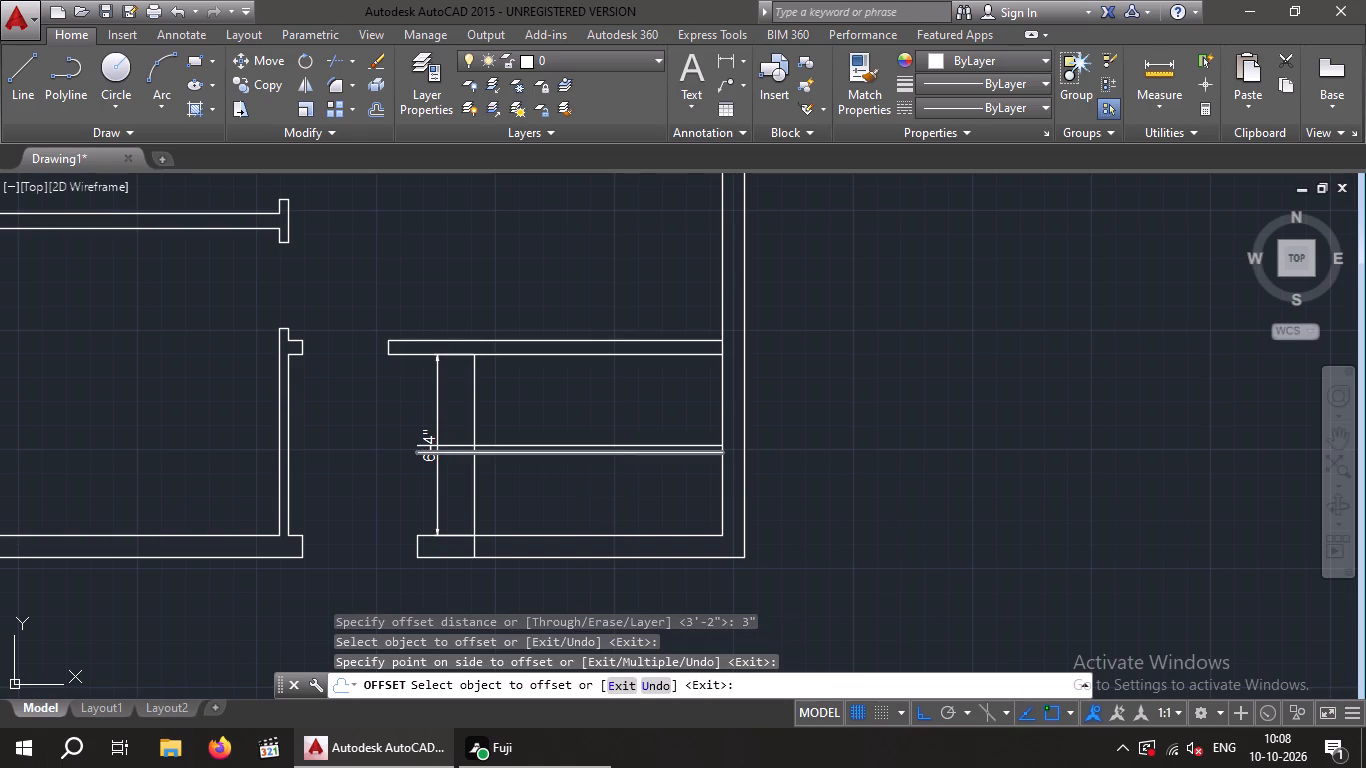
left_click(619, 445)
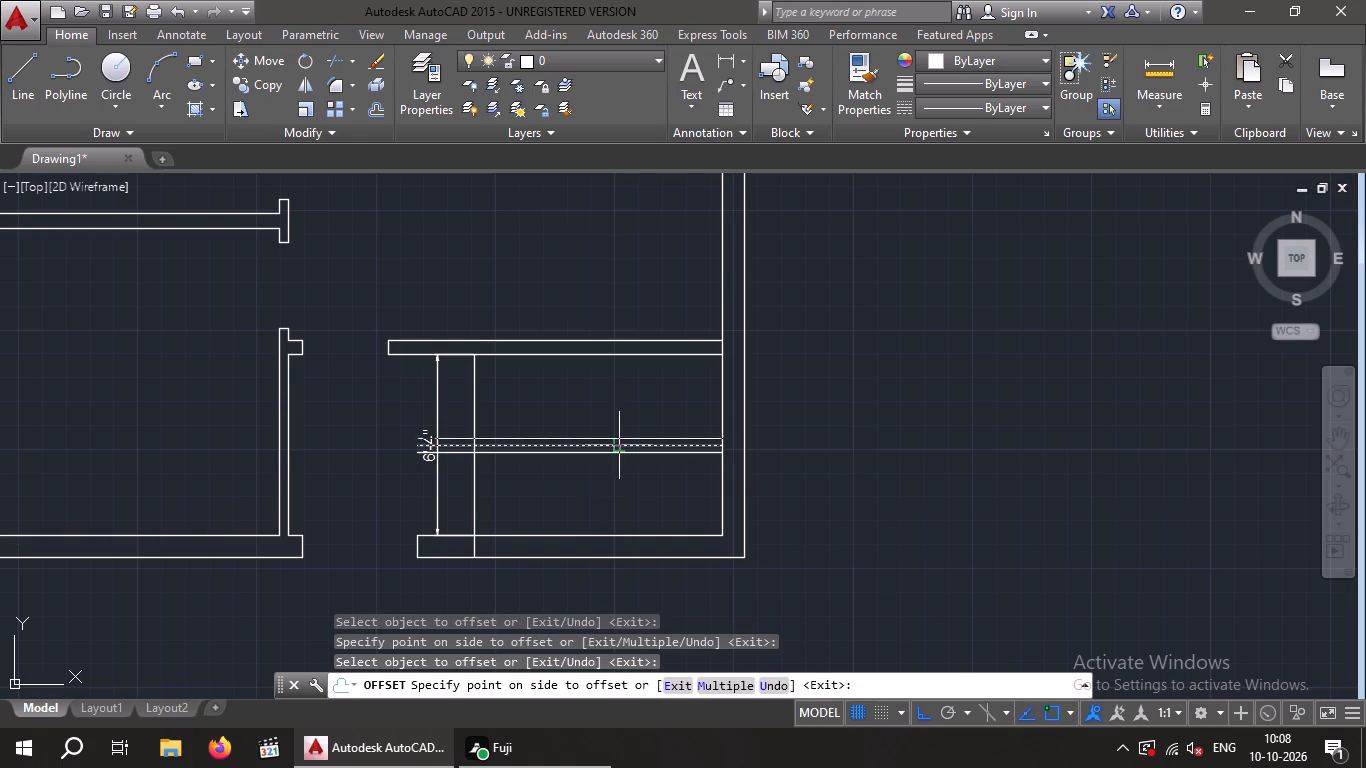
left_click(619, 427)
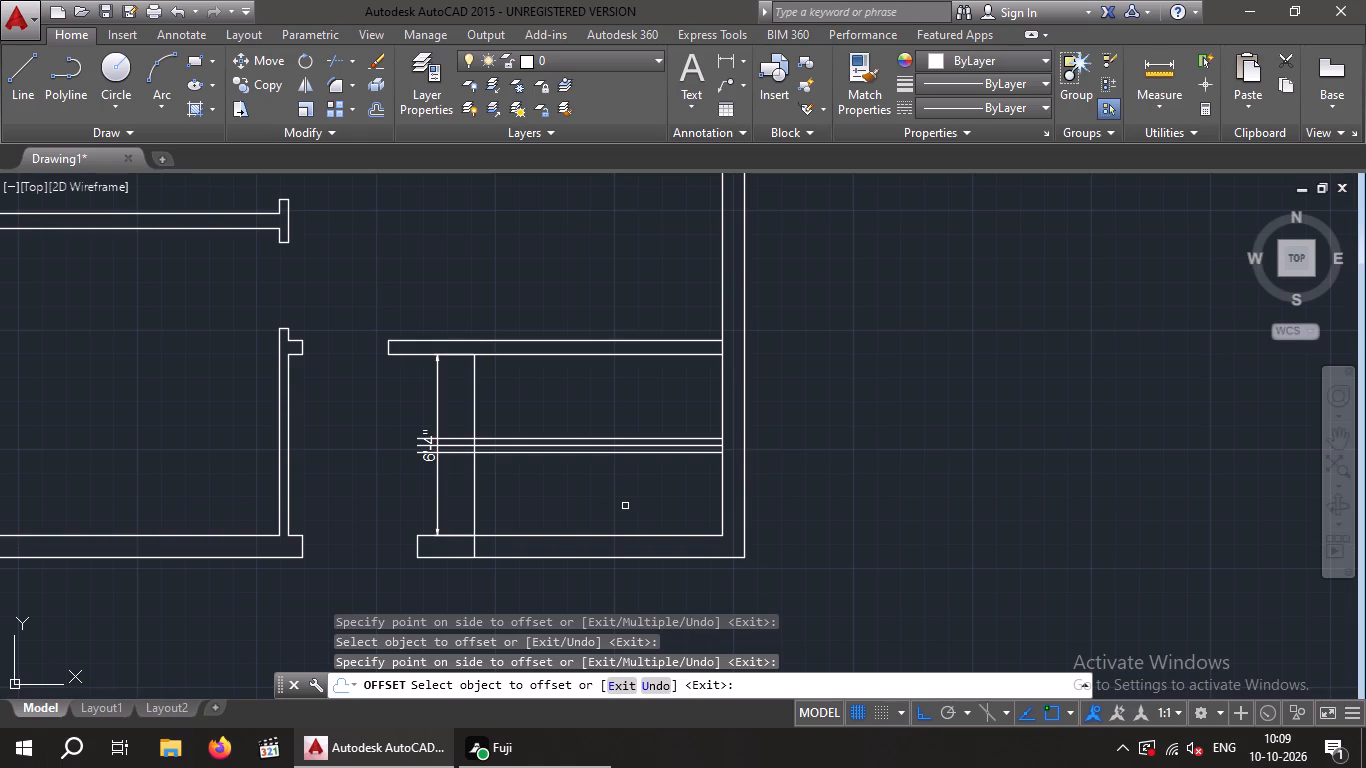
key("Escape")
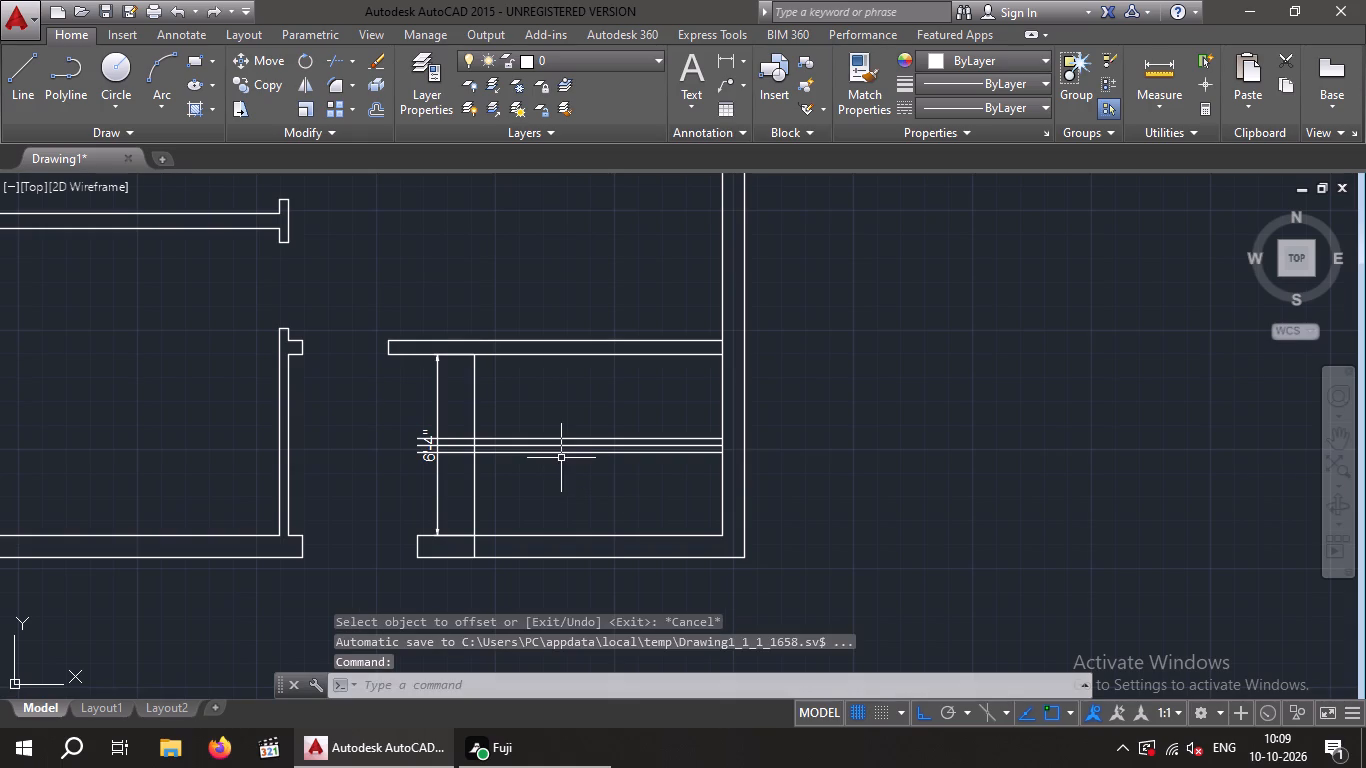
Erase the two 3" offset lines on either side of the bottom-right room's horizontal middle line.
scroll(561, 458, "up", 3)
left_click(566, 446)
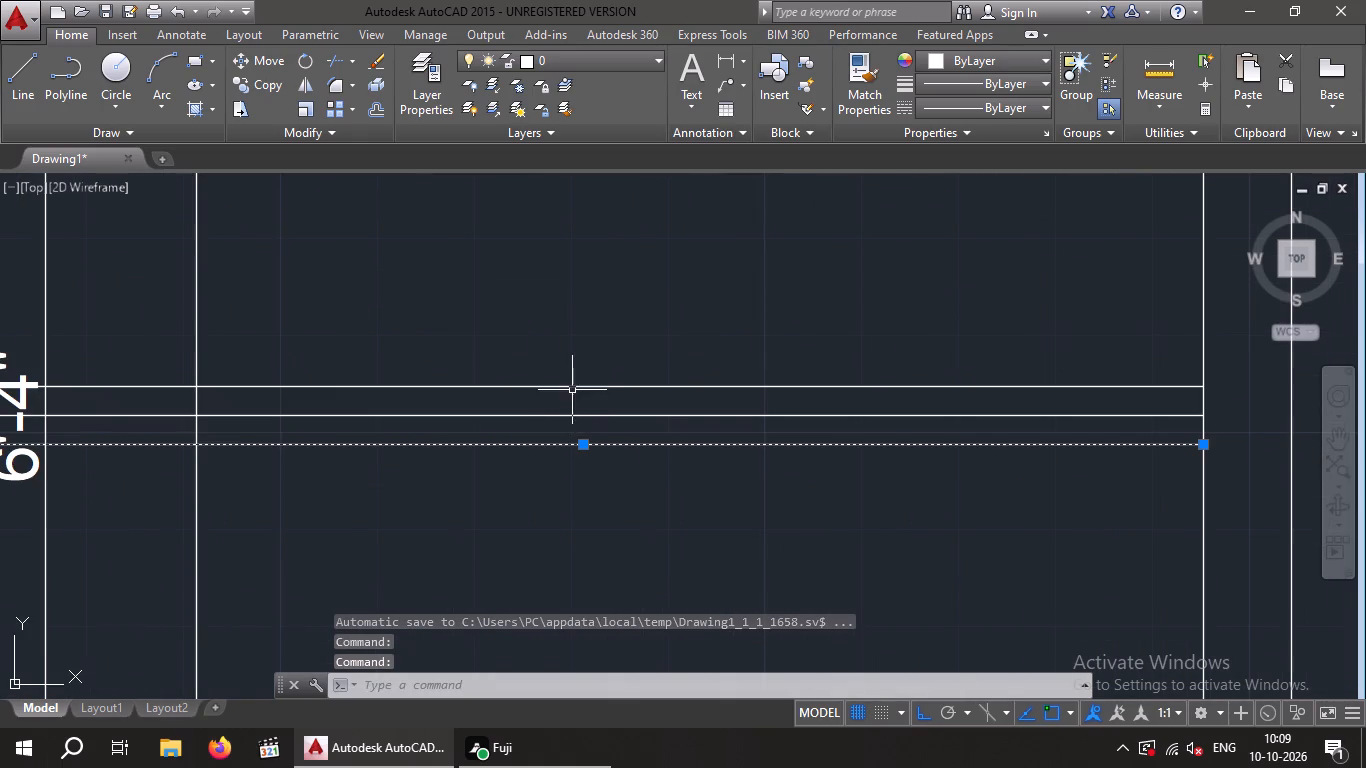
left_click(572, 387)
key("Delete")
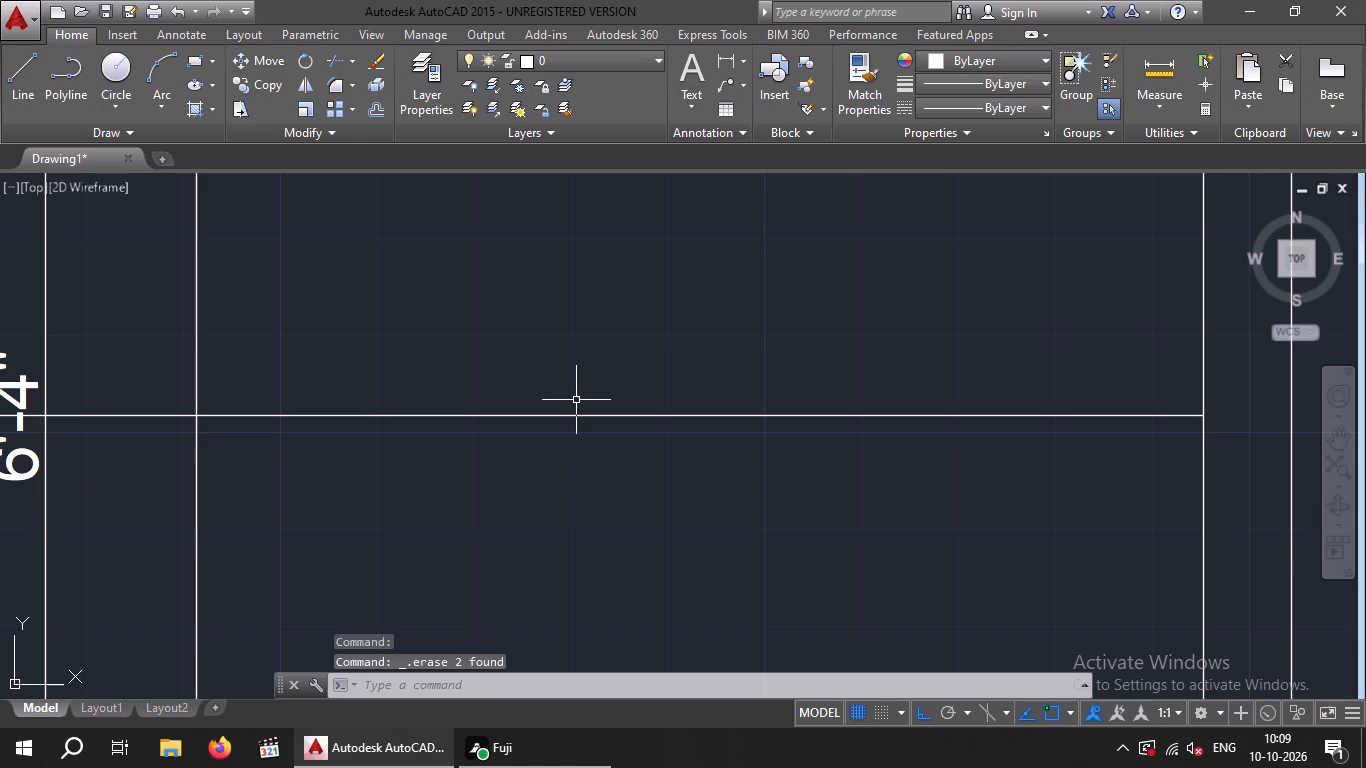
key("Escape")
key("Escape")
Offset the bottom-right room's horizontal middle line 2" to both sides, below and above.
key("o")
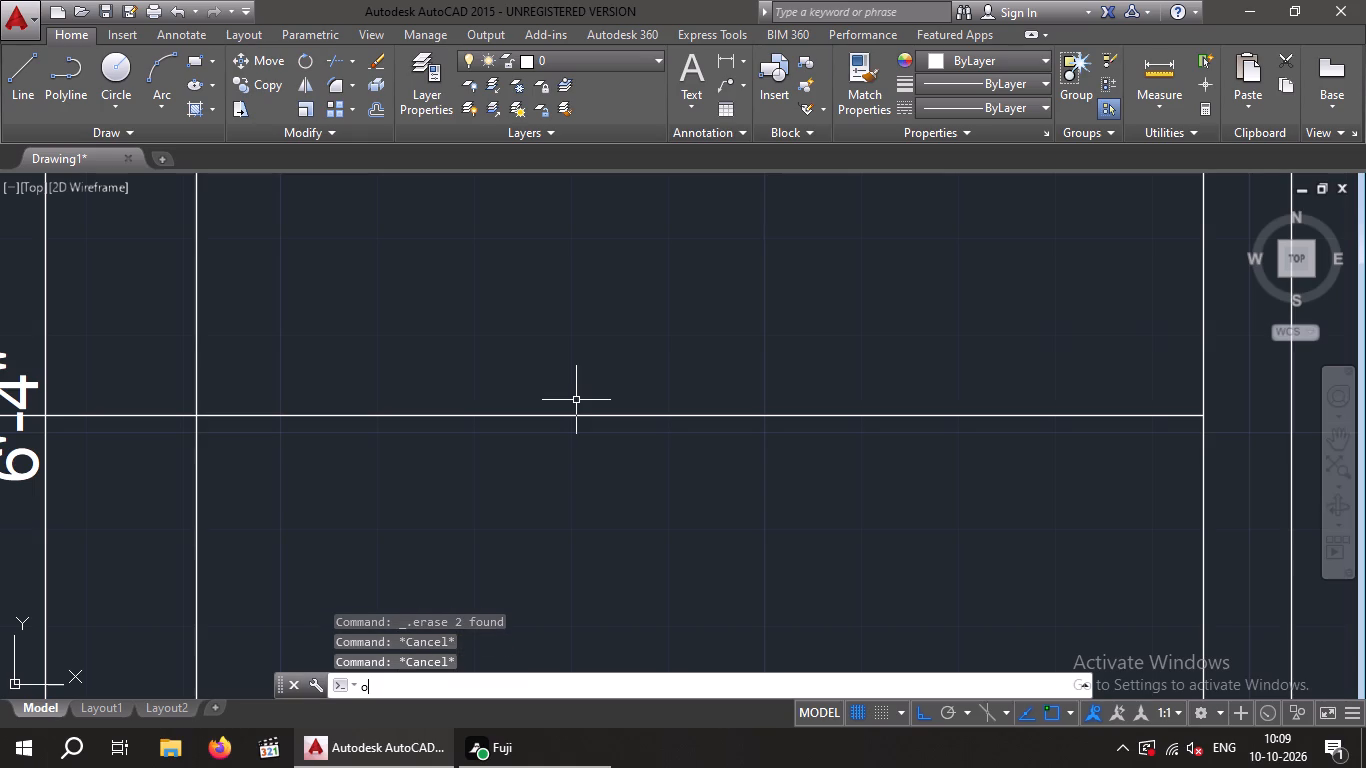
key("Return")
type("2\"")
key("Return")
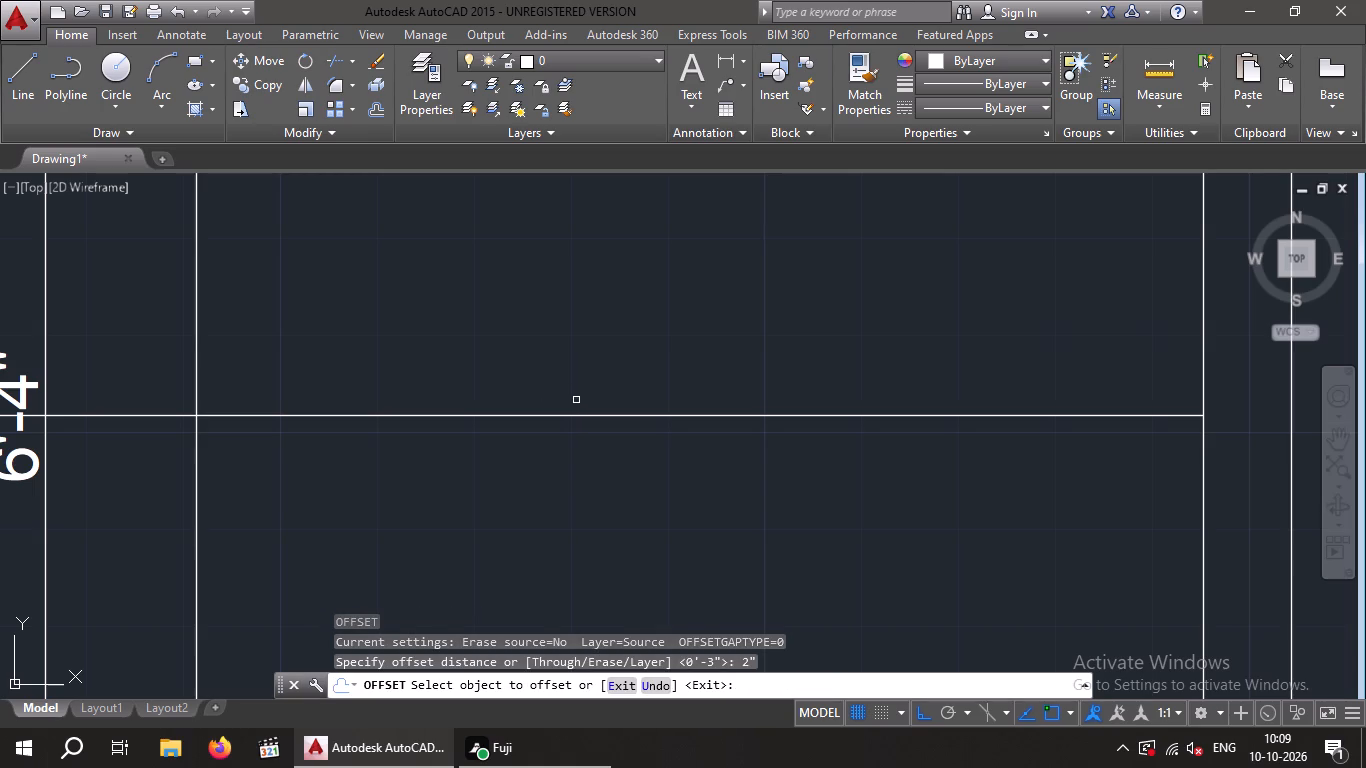
scroll(560, 534, "down", 1)
left_click(596, 459)
left_click(603, 489)
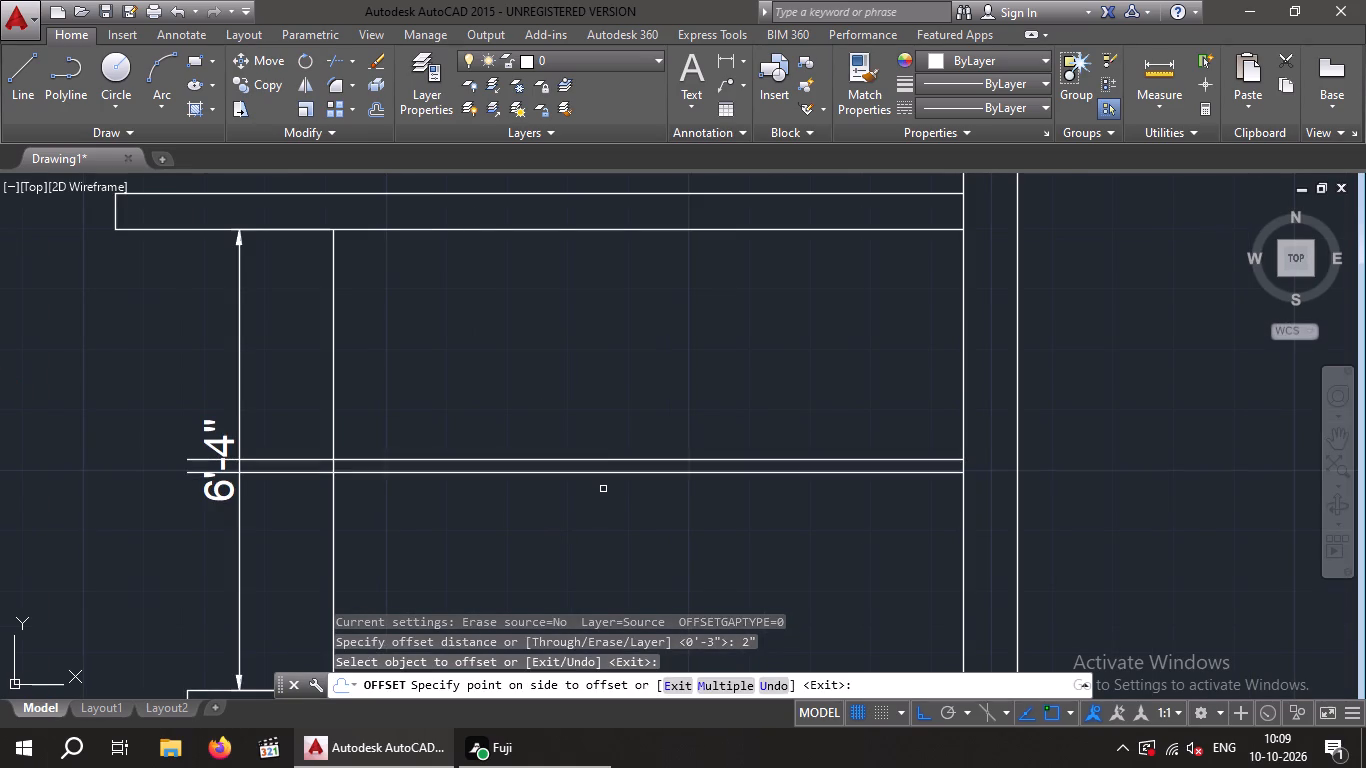
left_click(602, 462)
left_click(608, 425)
scroll(607, 463, "down", 1)
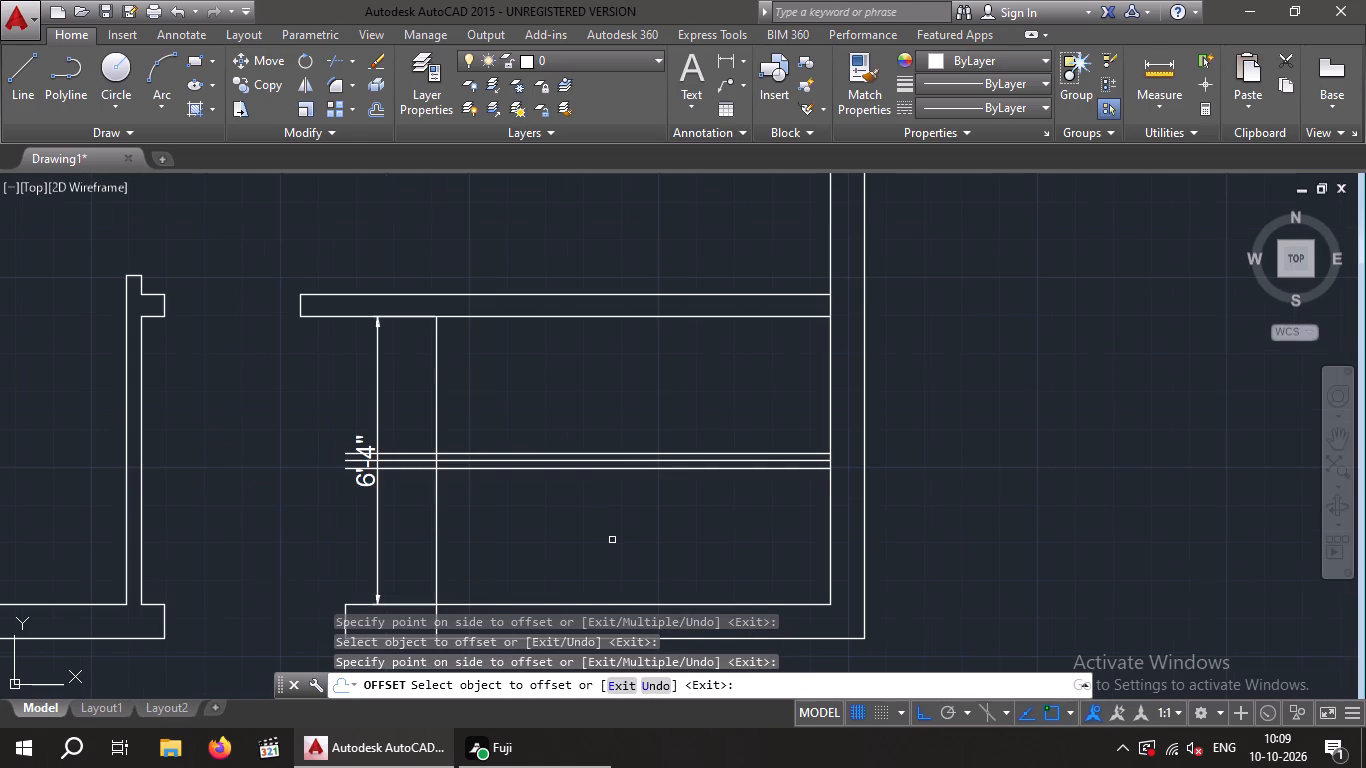
key("Escape")
Erase the original horizontal middle line between the two 2" offset lines.
scroll(616, 551, "down", 3)
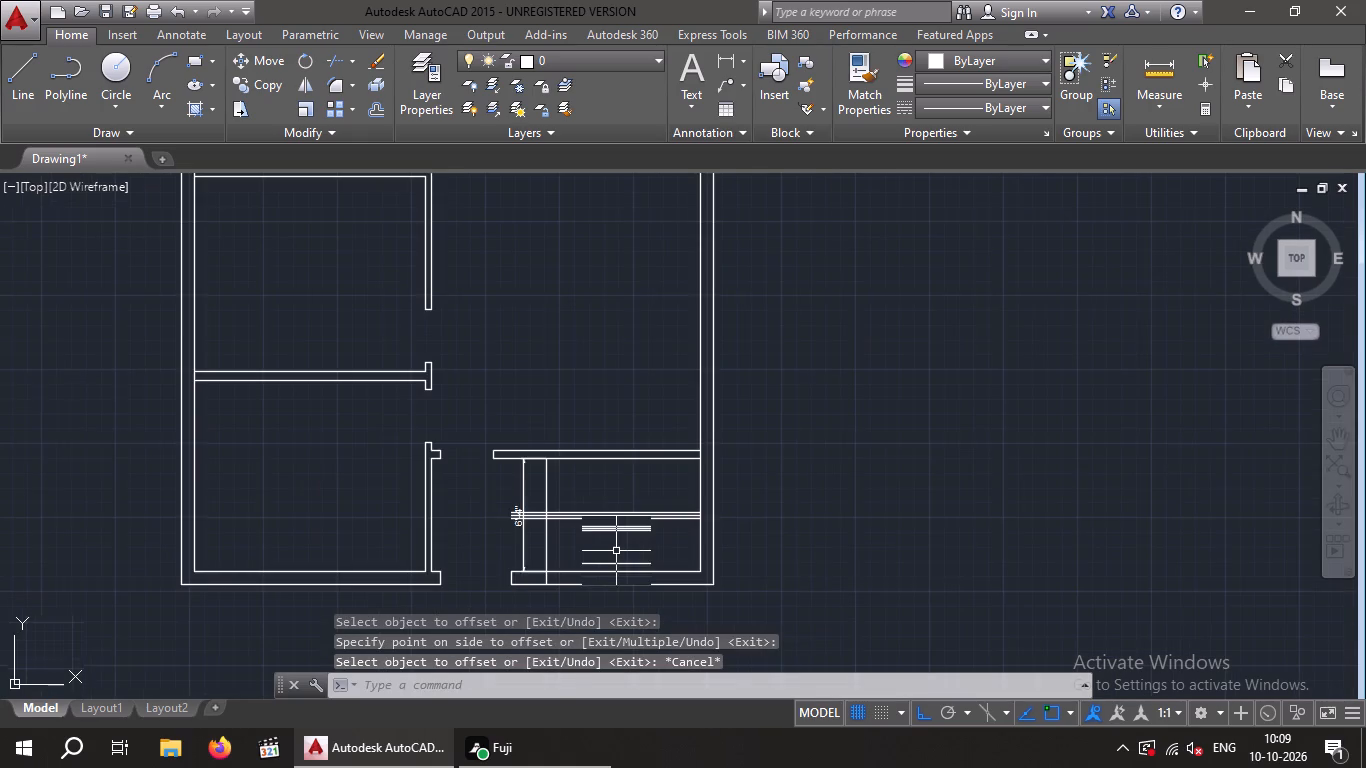
scroll(616, 551, "up", 3)
scroll(595, 466, "up", 3)
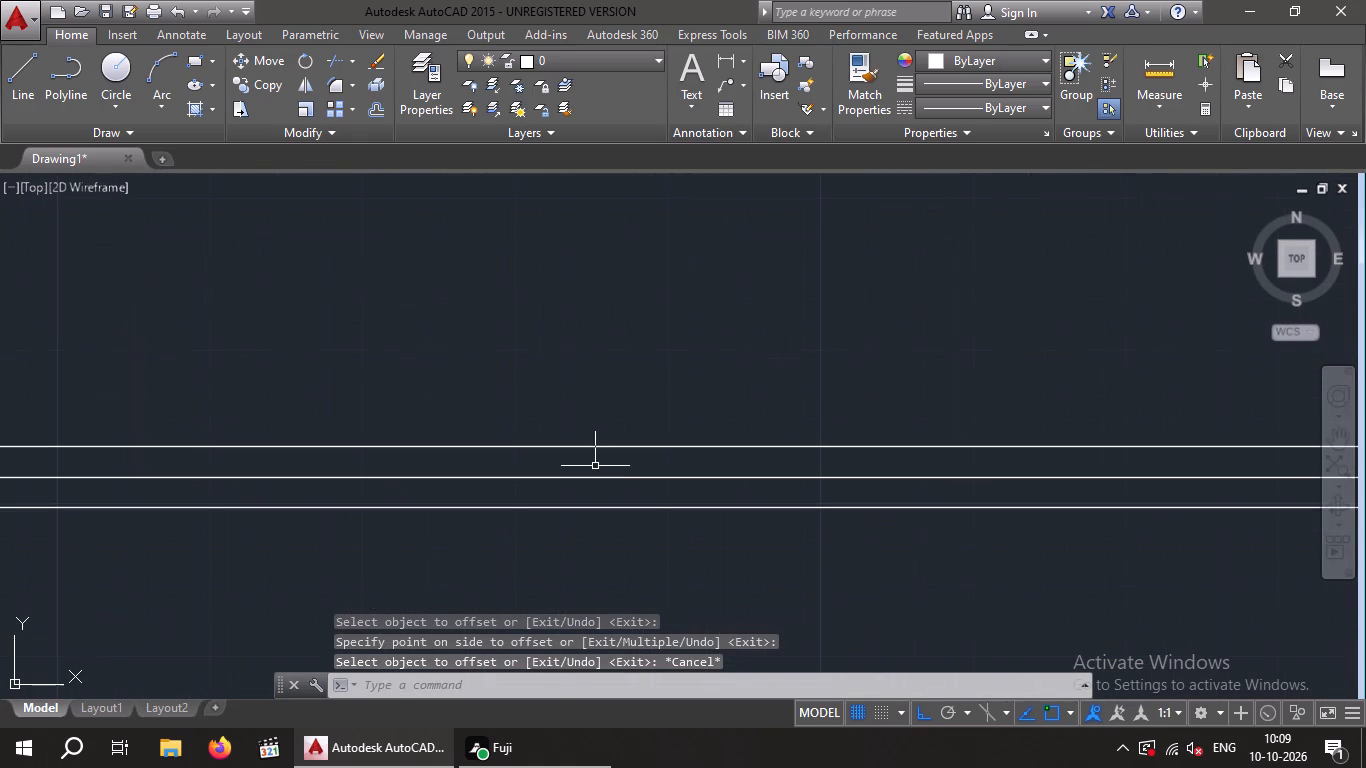
left_click(595, 476)
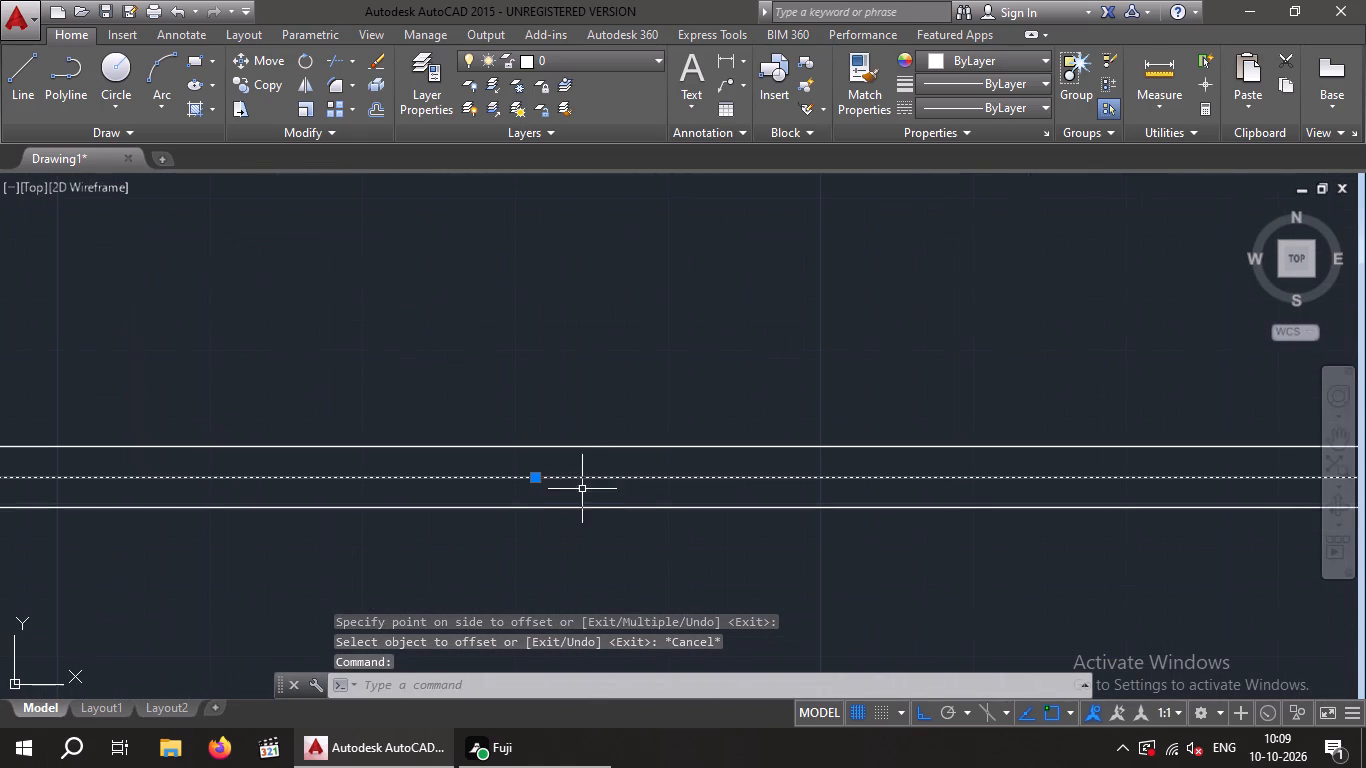
key("Delete")
scroll(562, 504, "down", 3)
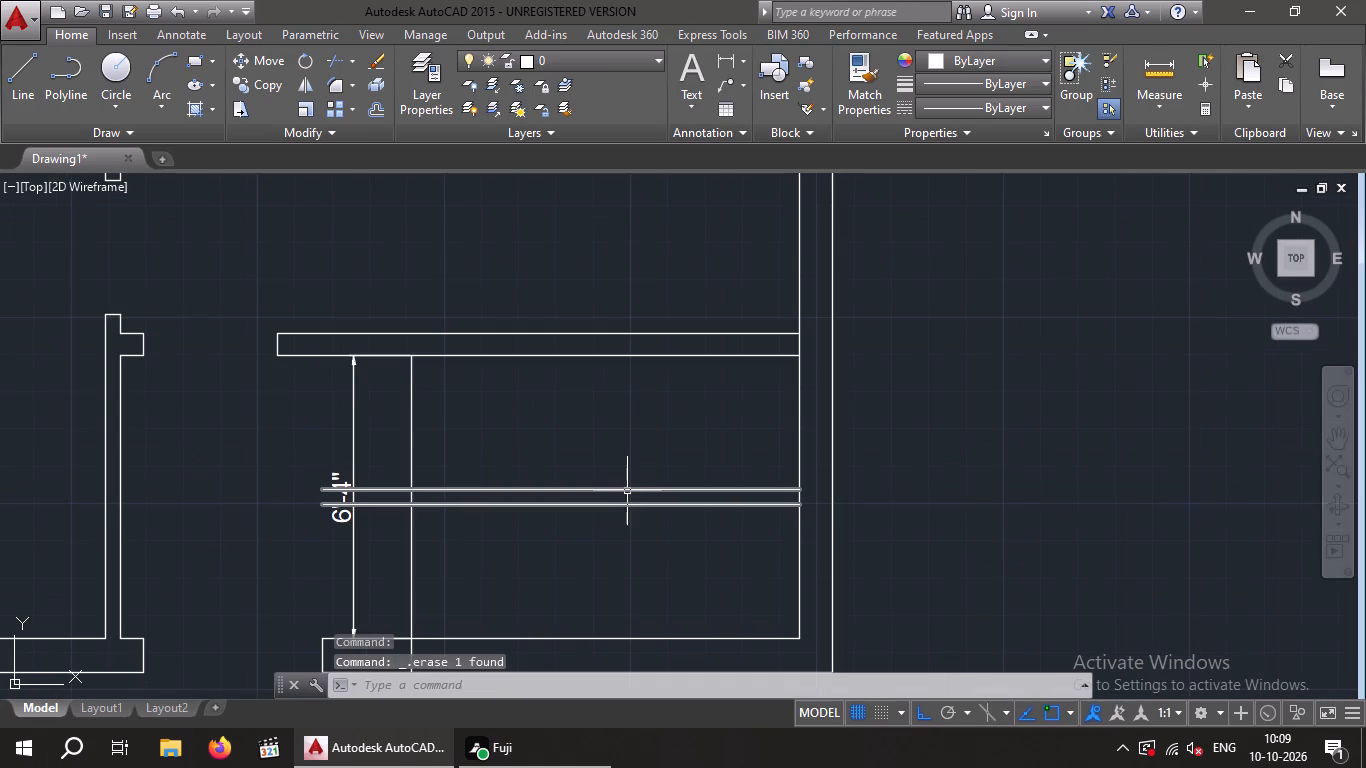
key("Escape")
key("Escape")
key("Escape")
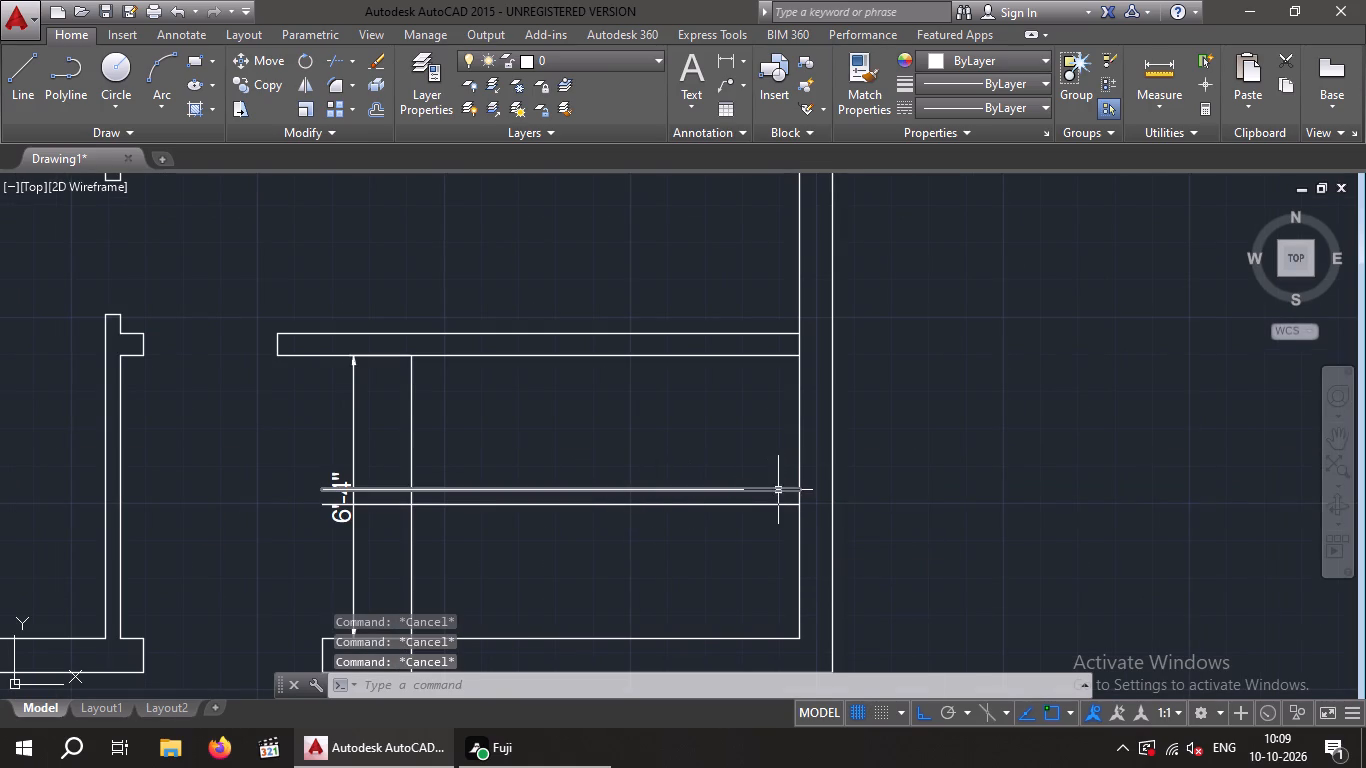
Offset the right outer wall's inner face 3' into the bottom-right room.
key("o")
key("Return")
type("3'")
key("Return")
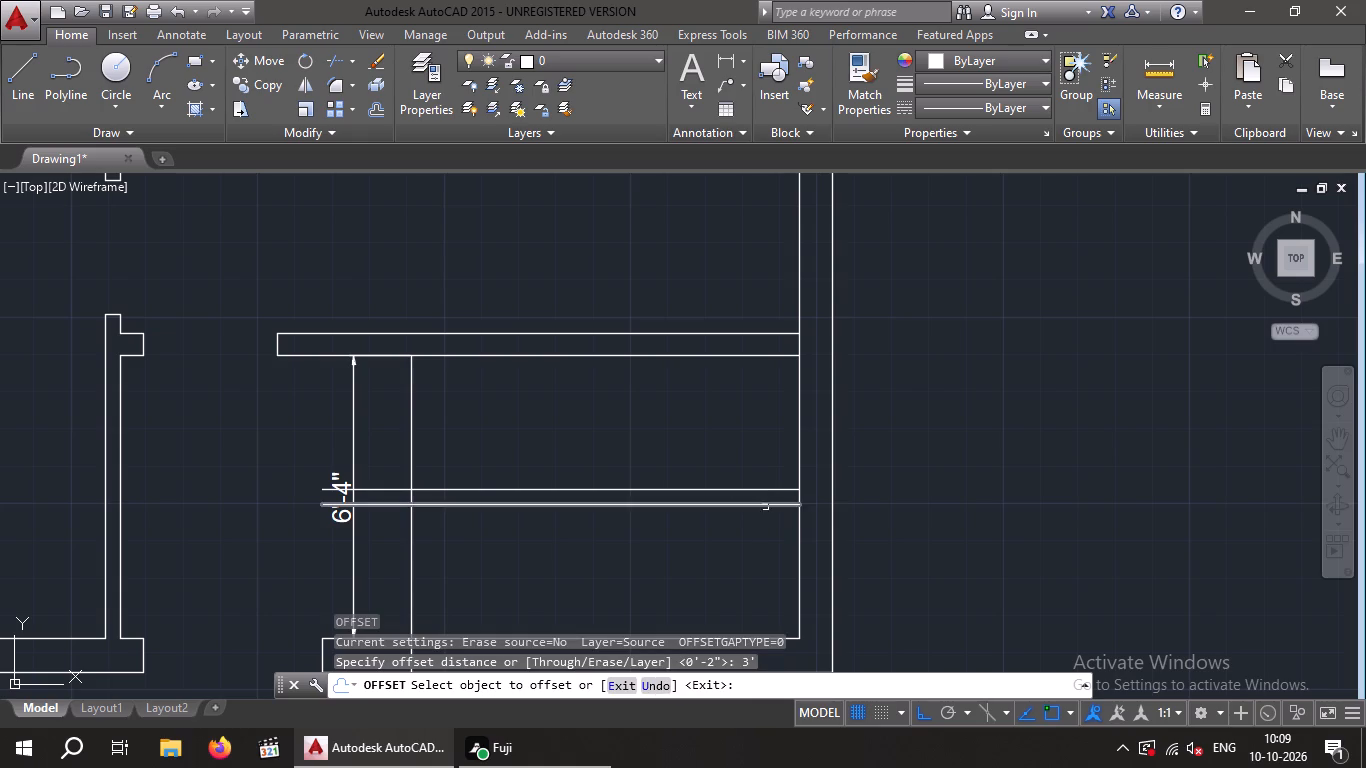
left_click(800, 580)
left_click(738, 598)
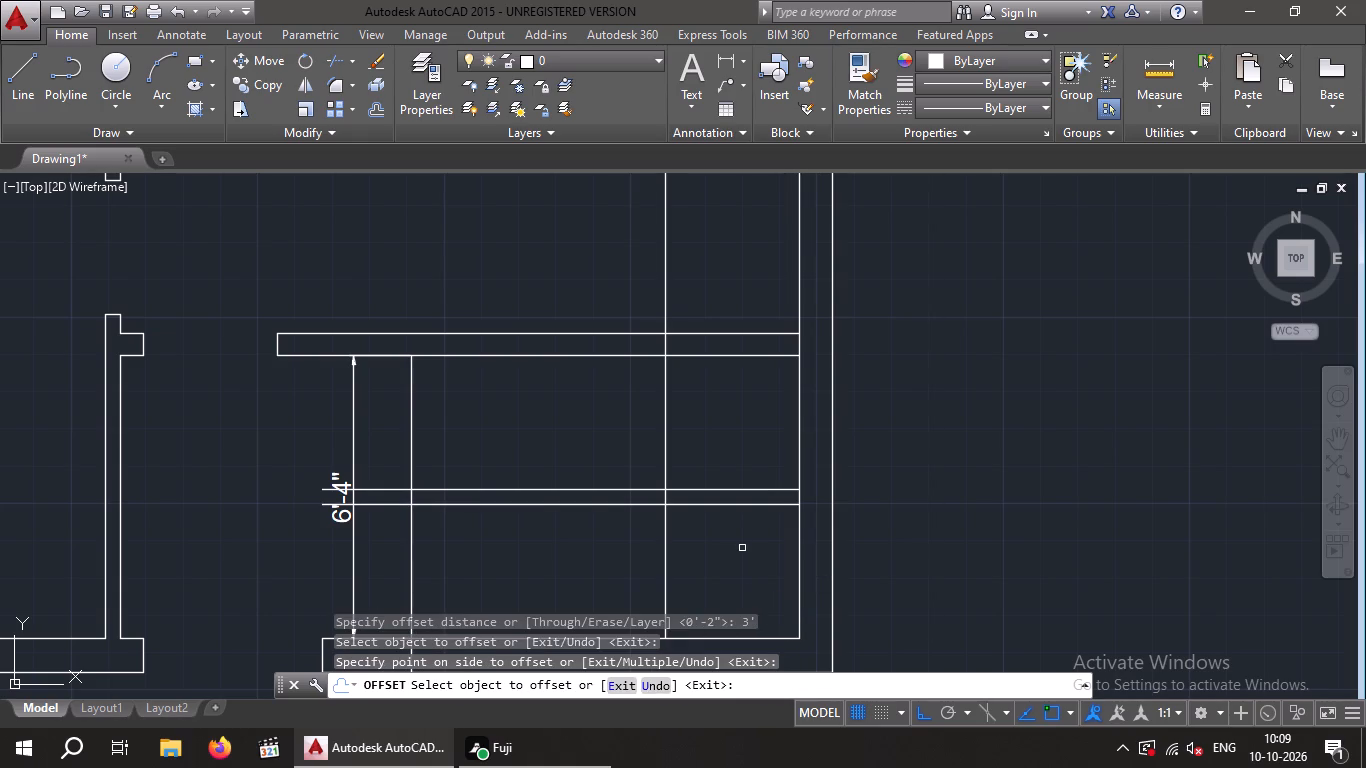
key("Escape")
key("Escape")
Trim the 3' offset line where it crosses the bottom-right room's upper partition and erase its remainder above the partition.
scroll(704, 521, "down", 2)
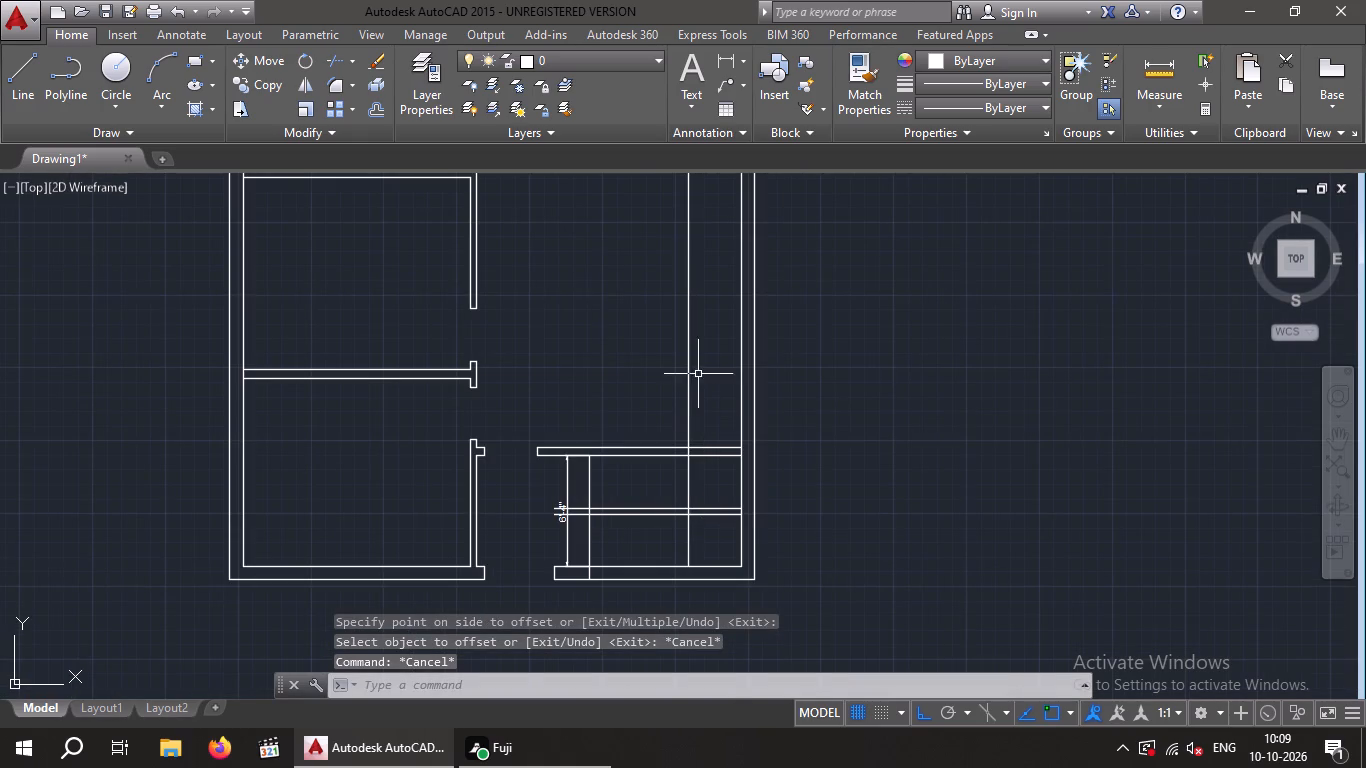
scroll(697, 396, "down", 1)
scroll(697, 396, "up", 1)
key("t")
key("r")
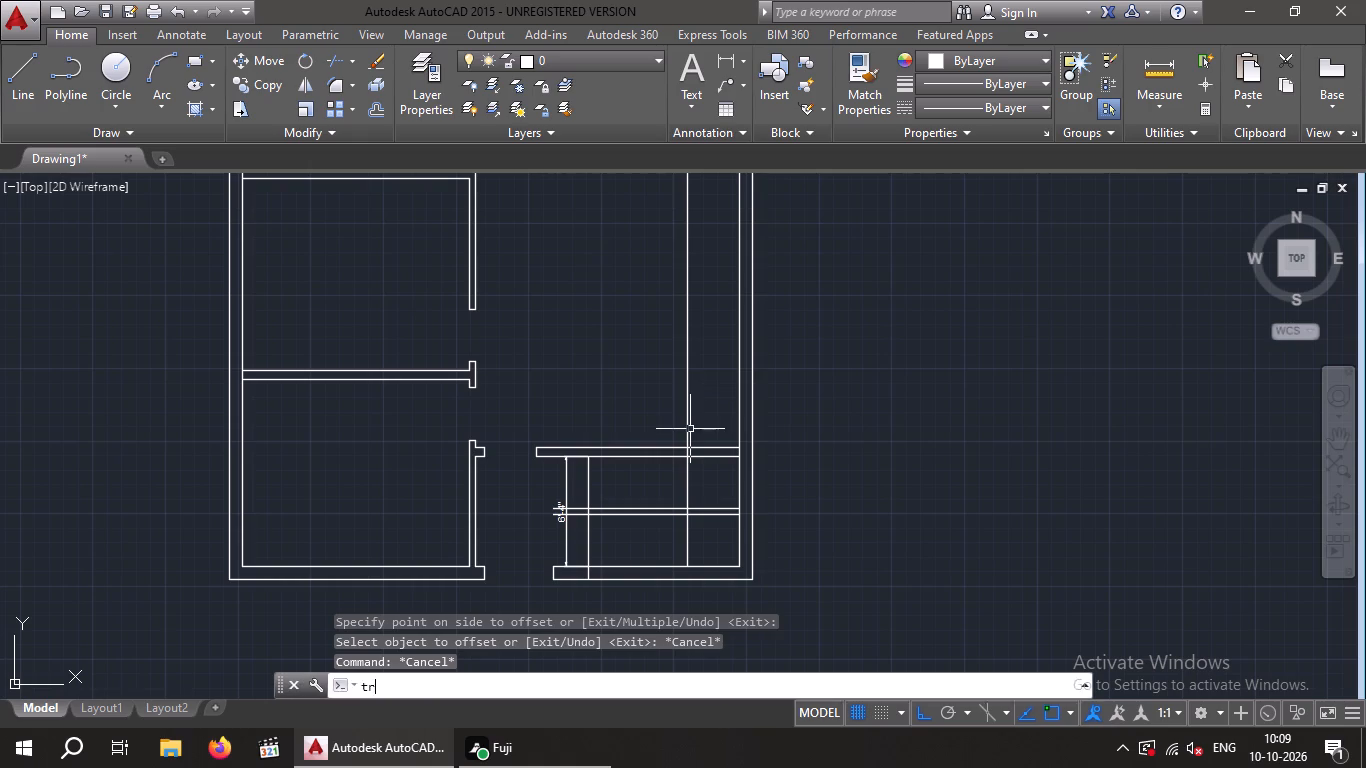
key("space")
key("space")
scroll(680, 447, "up", 5)
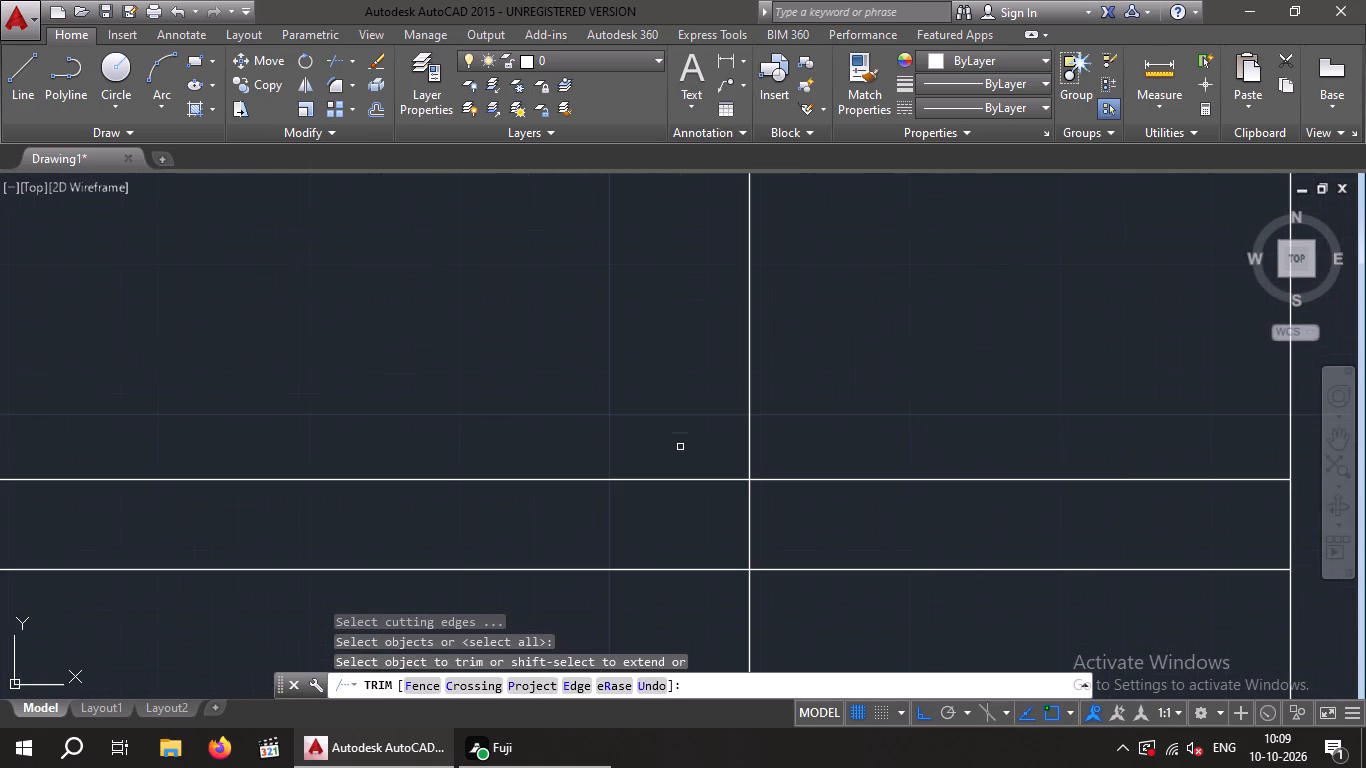
left_click_drag(795, 521, 738, 524)
left_click(700, 538)
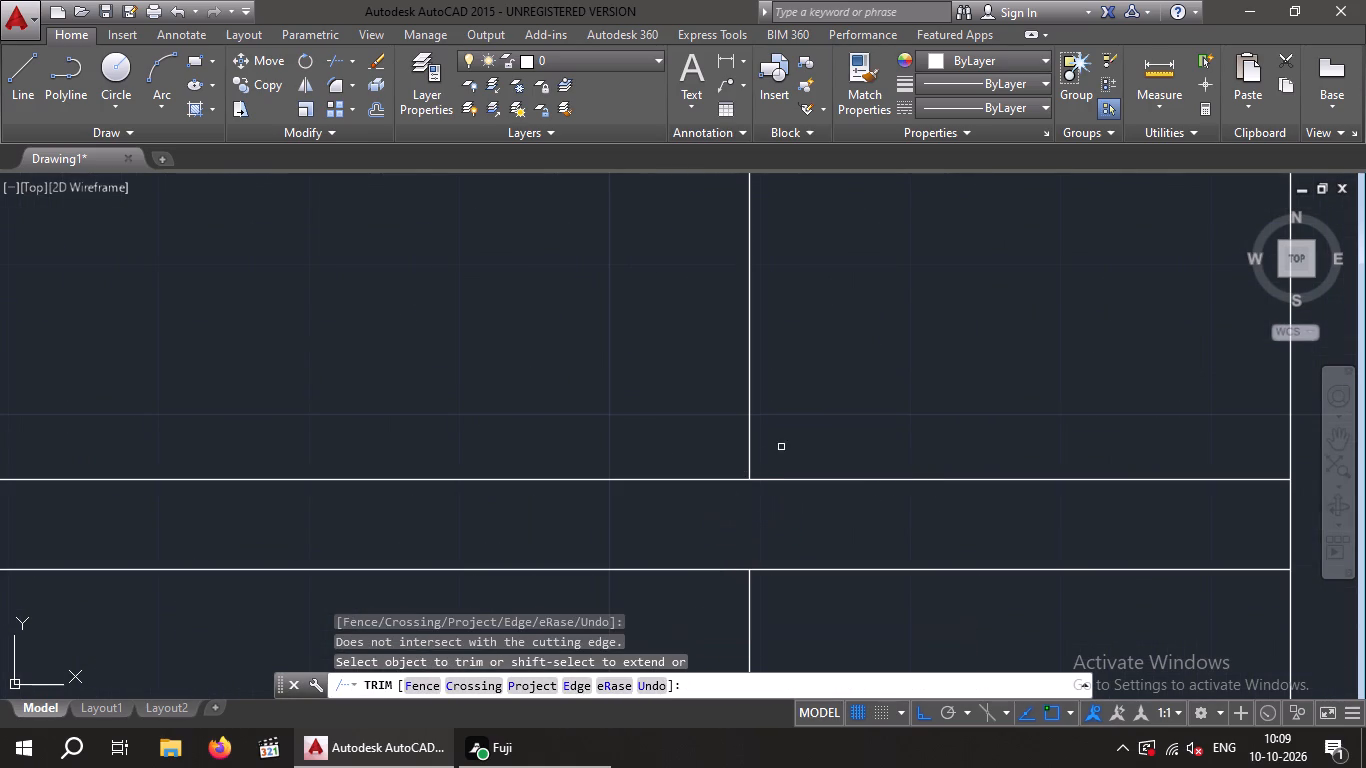
scroll(840, 269, "down", 4)
key("Escape")
left_click_drag(856, 278, 838, 286)
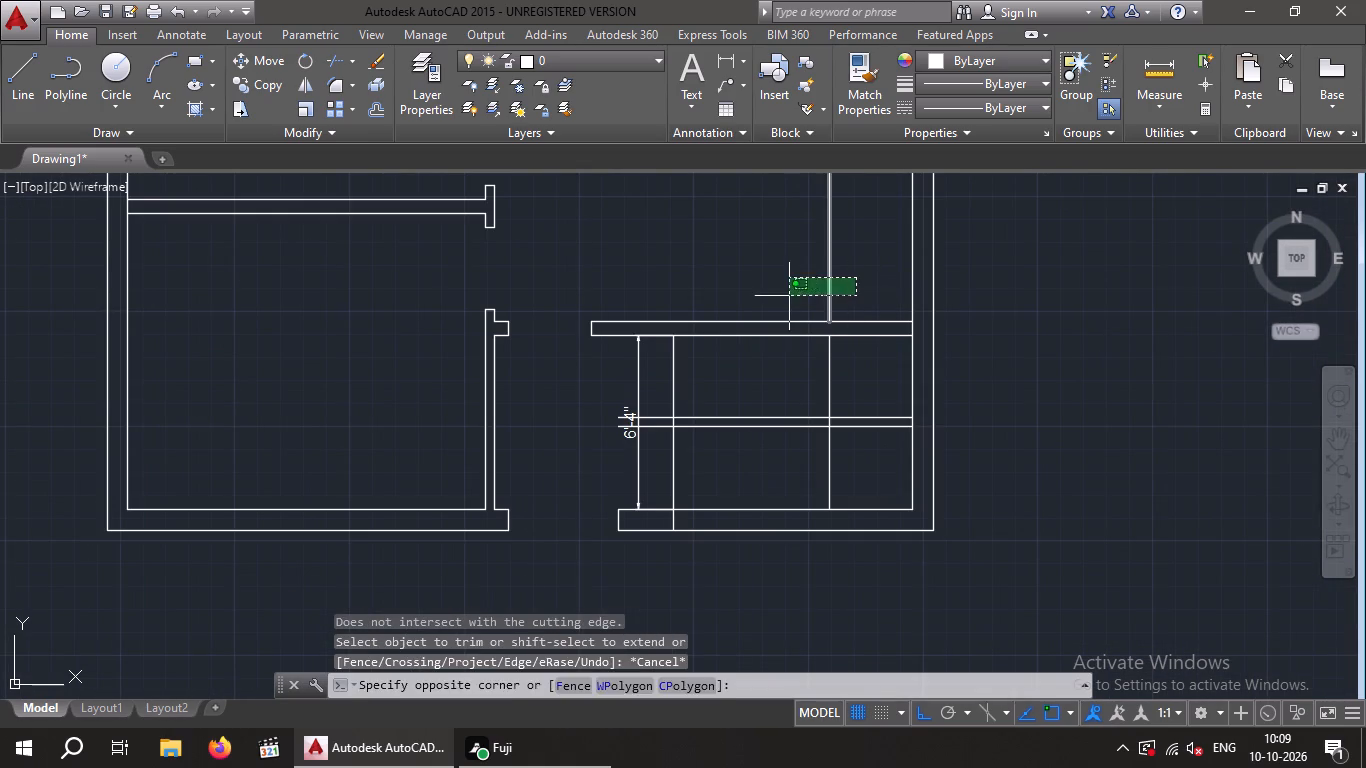
left_click(789, 296)
key("Delete")
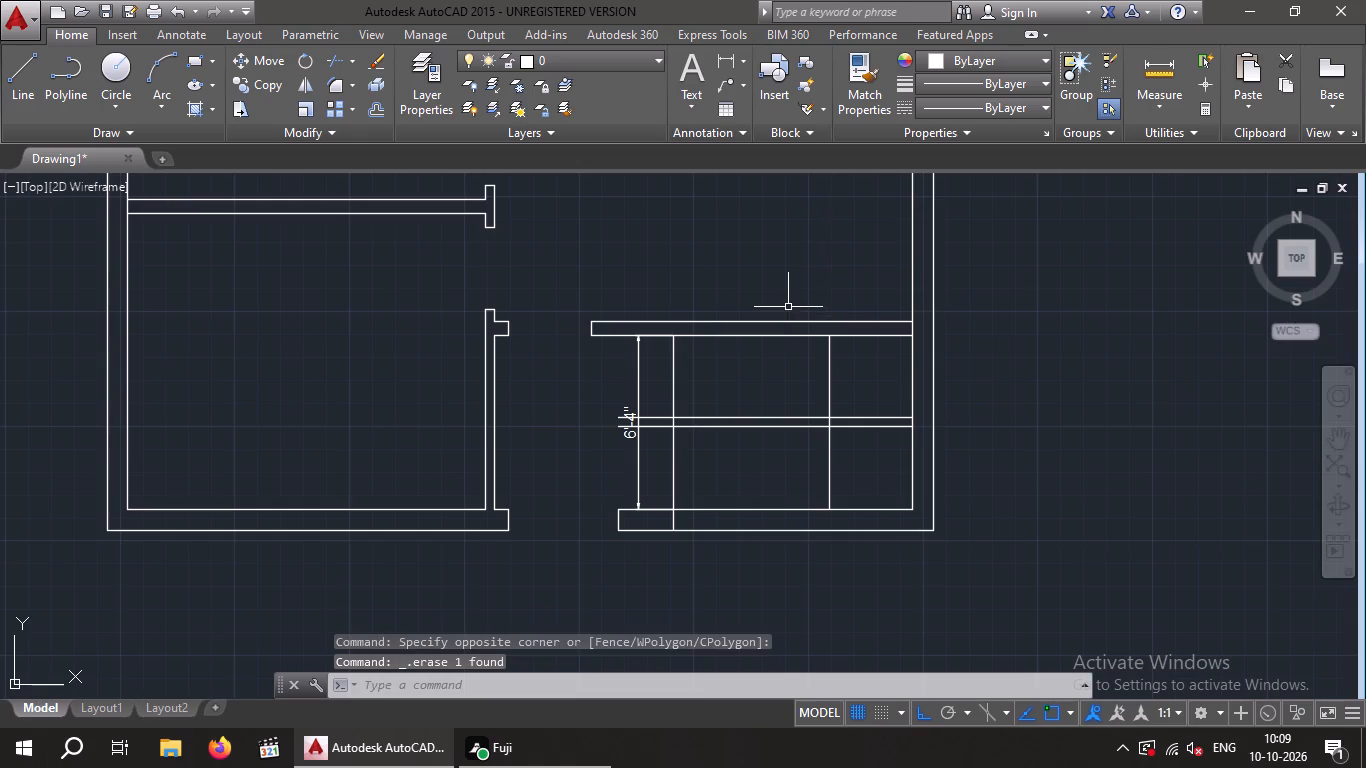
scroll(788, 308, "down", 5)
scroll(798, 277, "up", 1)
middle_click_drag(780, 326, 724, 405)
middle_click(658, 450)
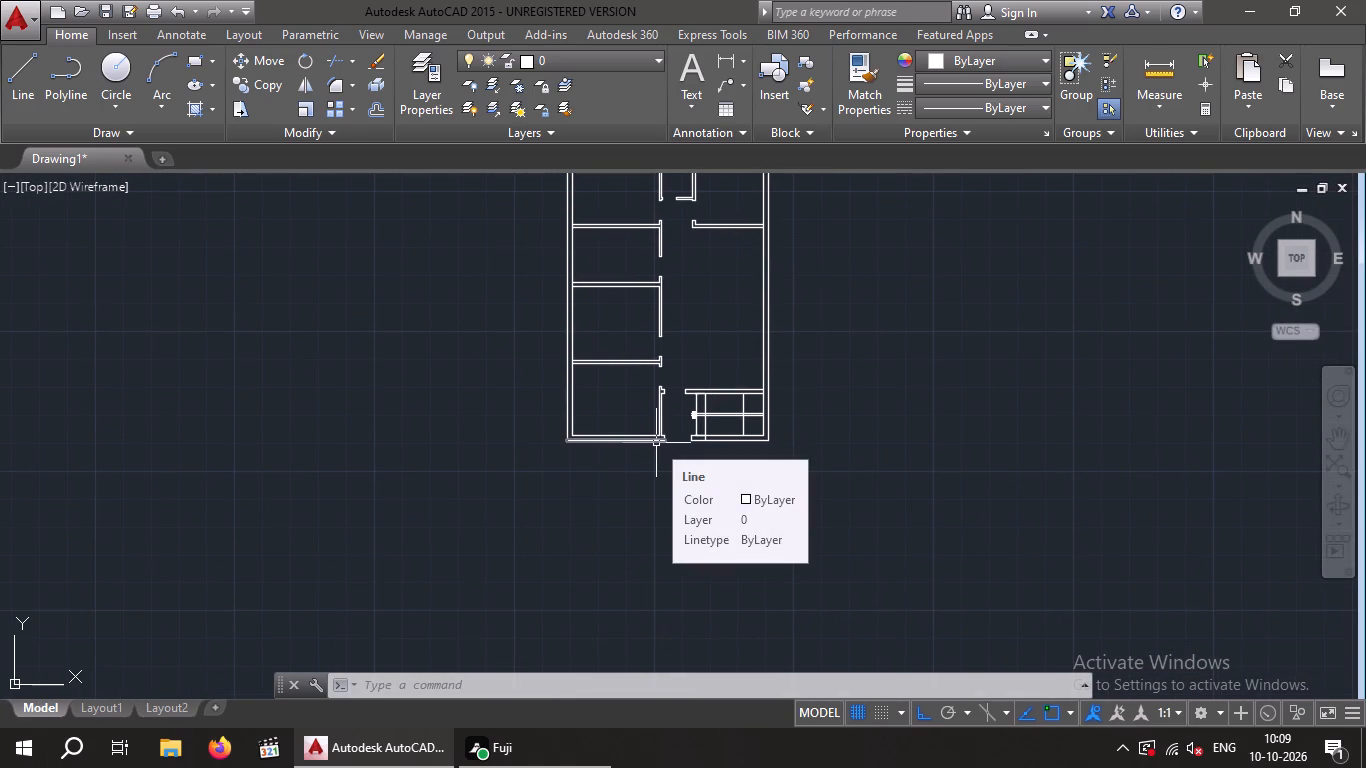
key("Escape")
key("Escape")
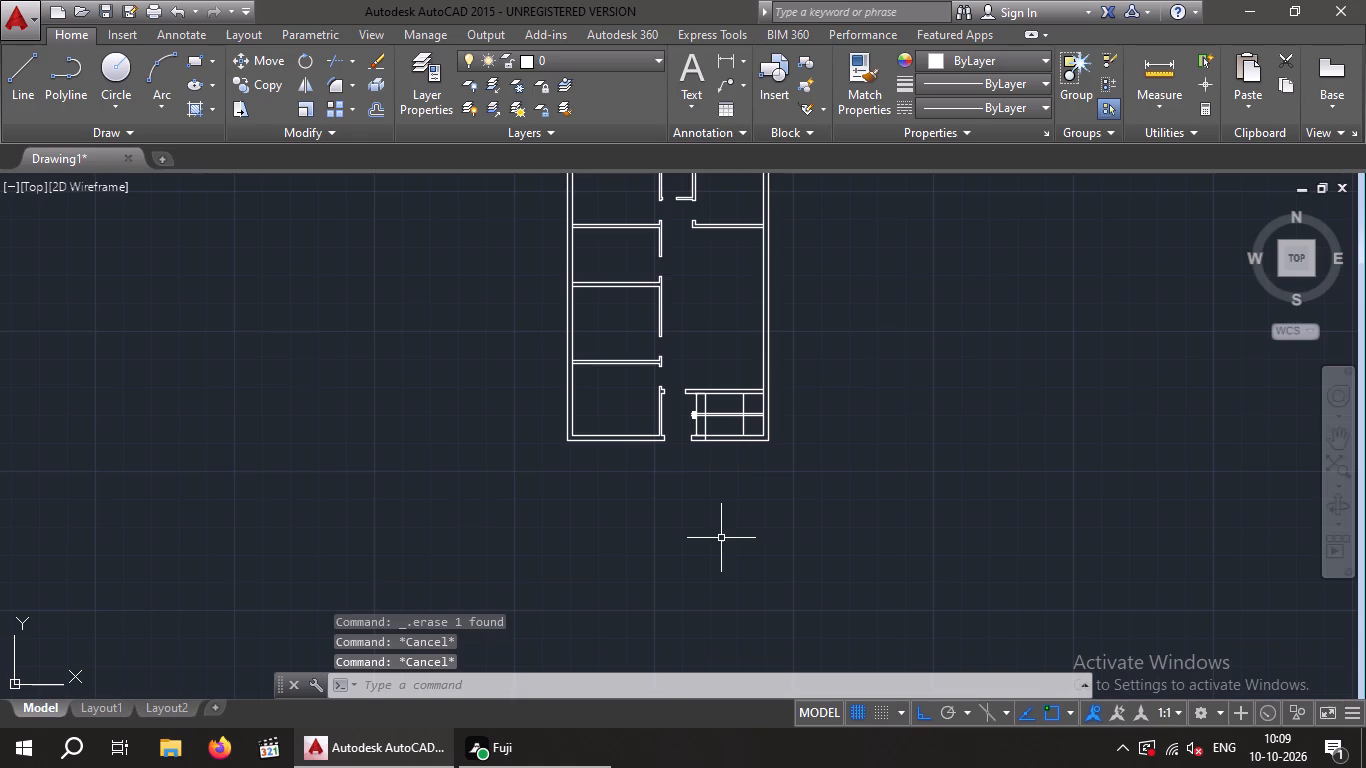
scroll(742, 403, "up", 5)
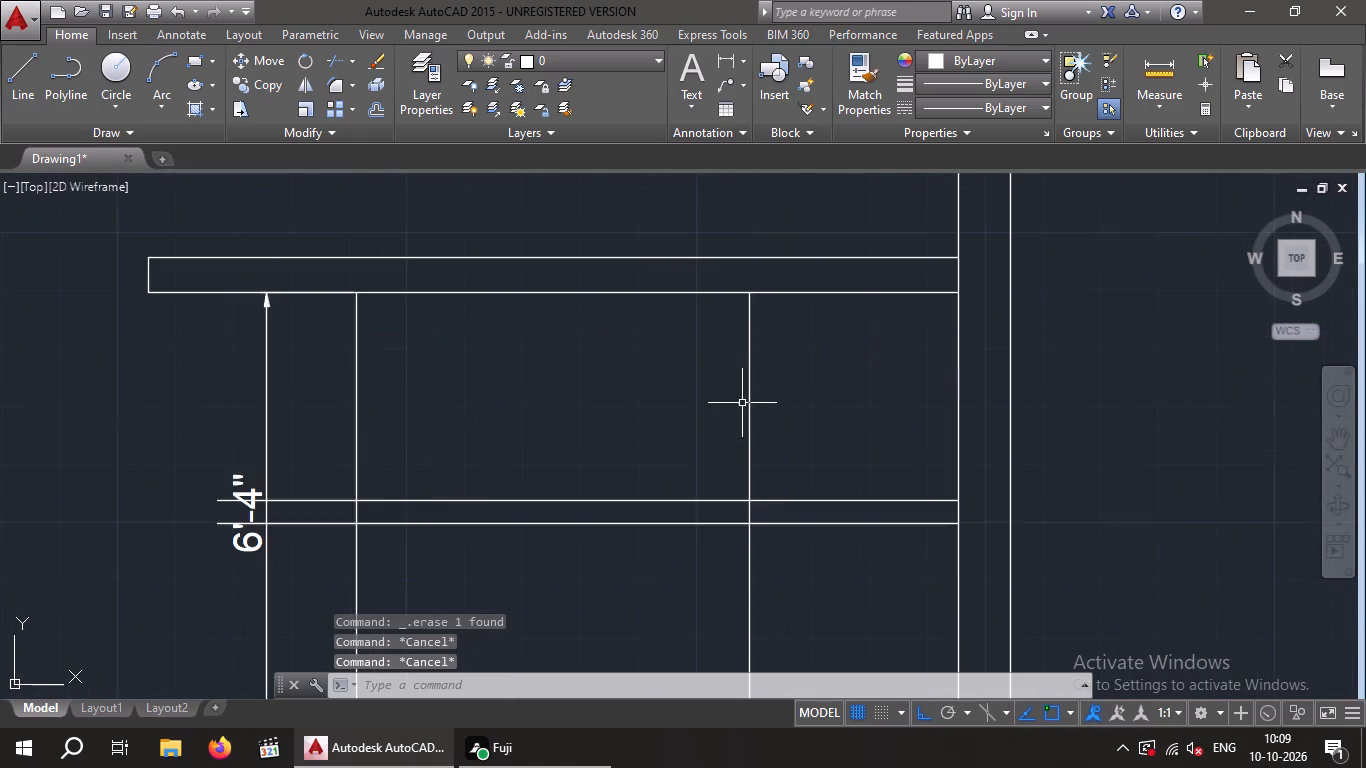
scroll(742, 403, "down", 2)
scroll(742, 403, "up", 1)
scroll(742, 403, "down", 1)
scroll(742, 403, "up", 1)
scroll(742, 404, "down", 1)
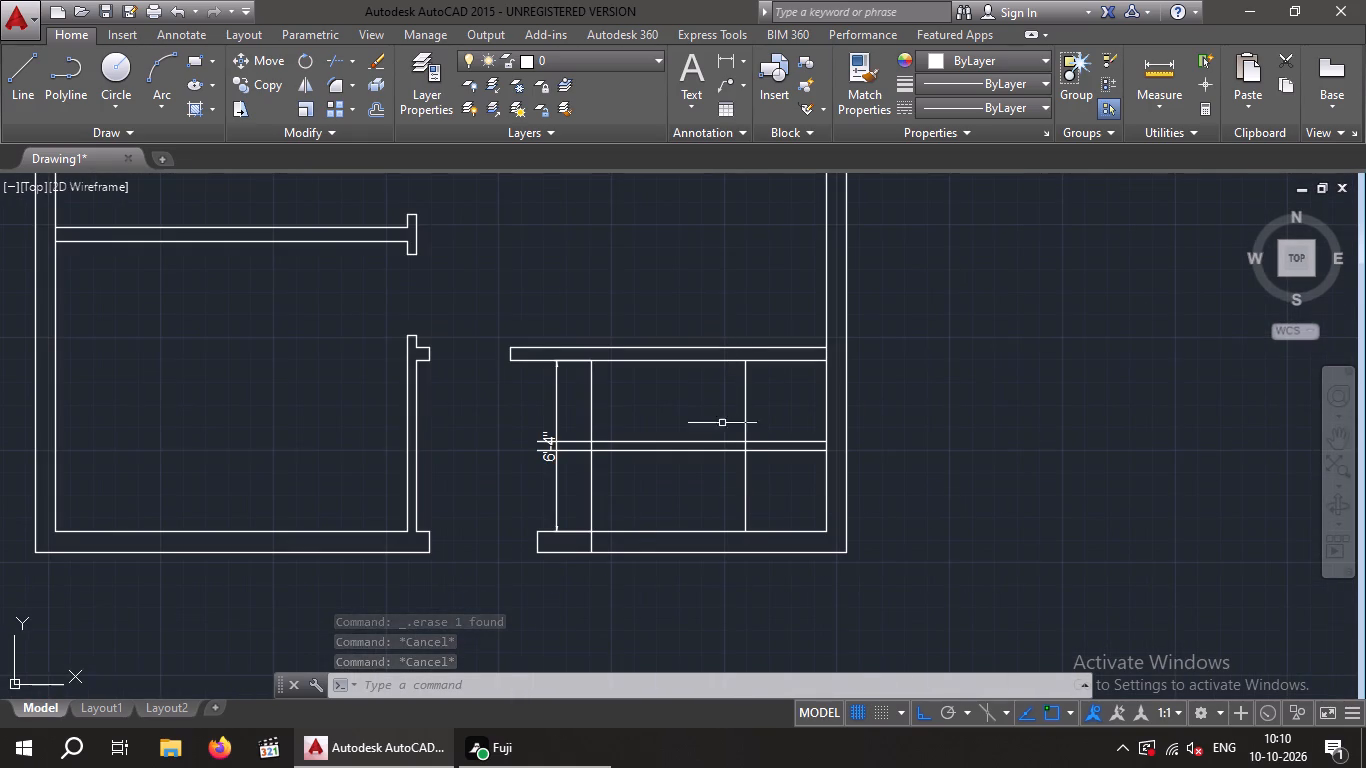
Erase the 6'-4" linear dimension beside the bottom-right room's entrance-side vertical line.
scroll(721, 447, "down", 1)
middle_click_drag(720, 448, 538, 463)
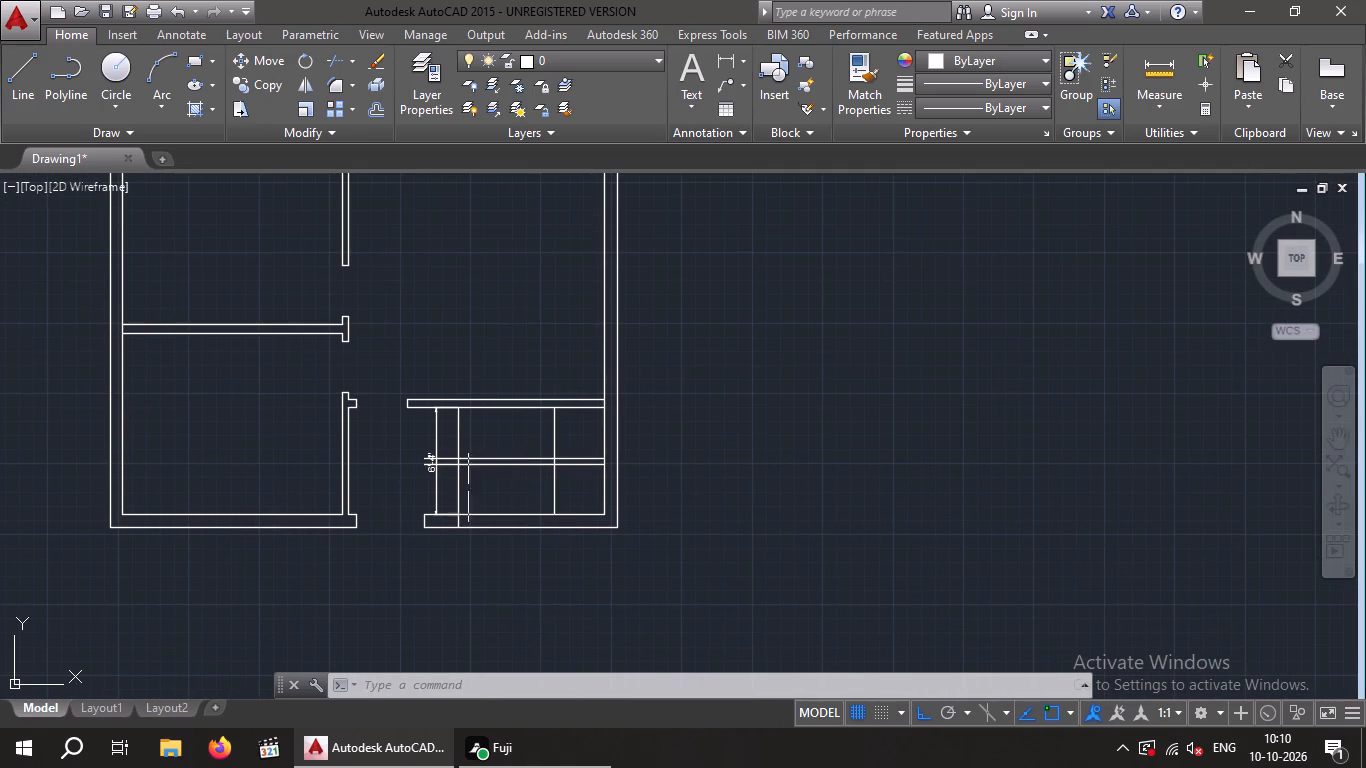
scroll(433, 478, "up", 4)
left_click(444, 485)
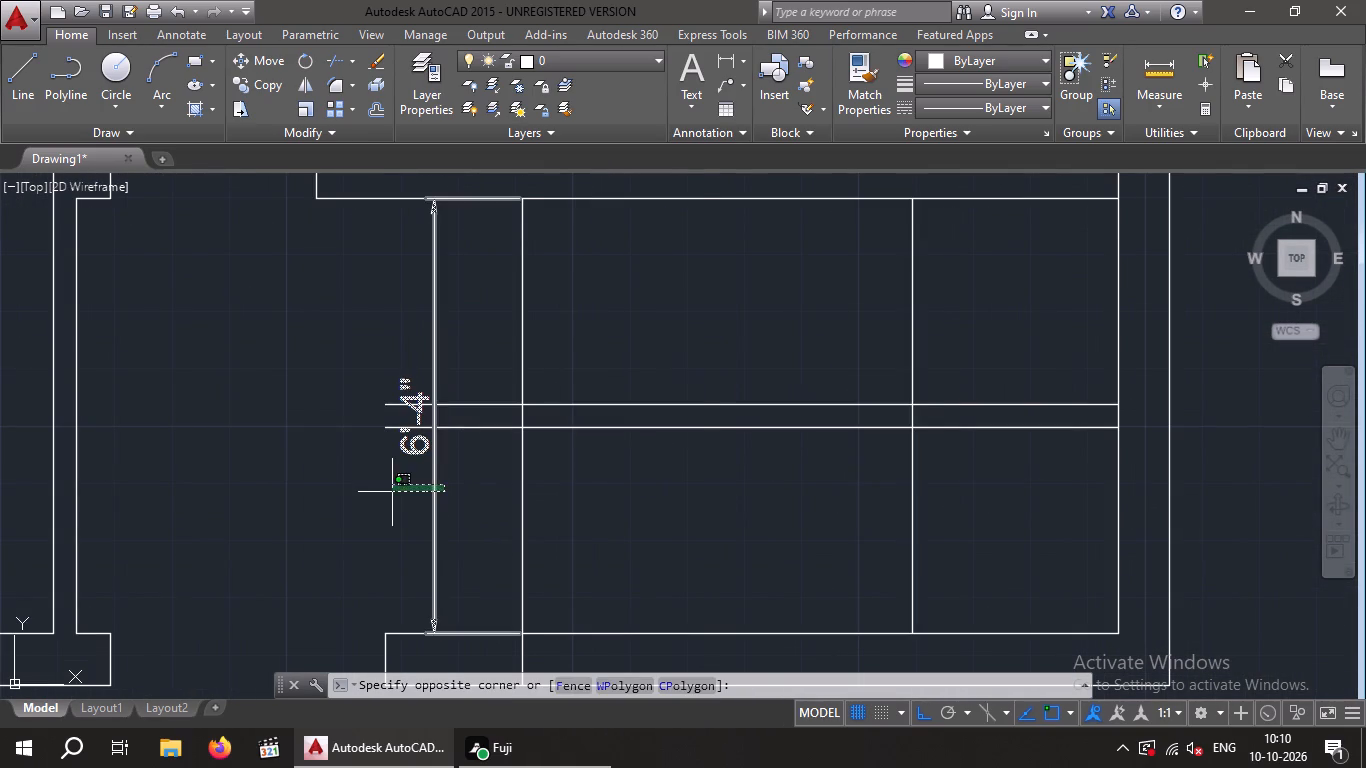
left_click(392, 492)
key("Delete")
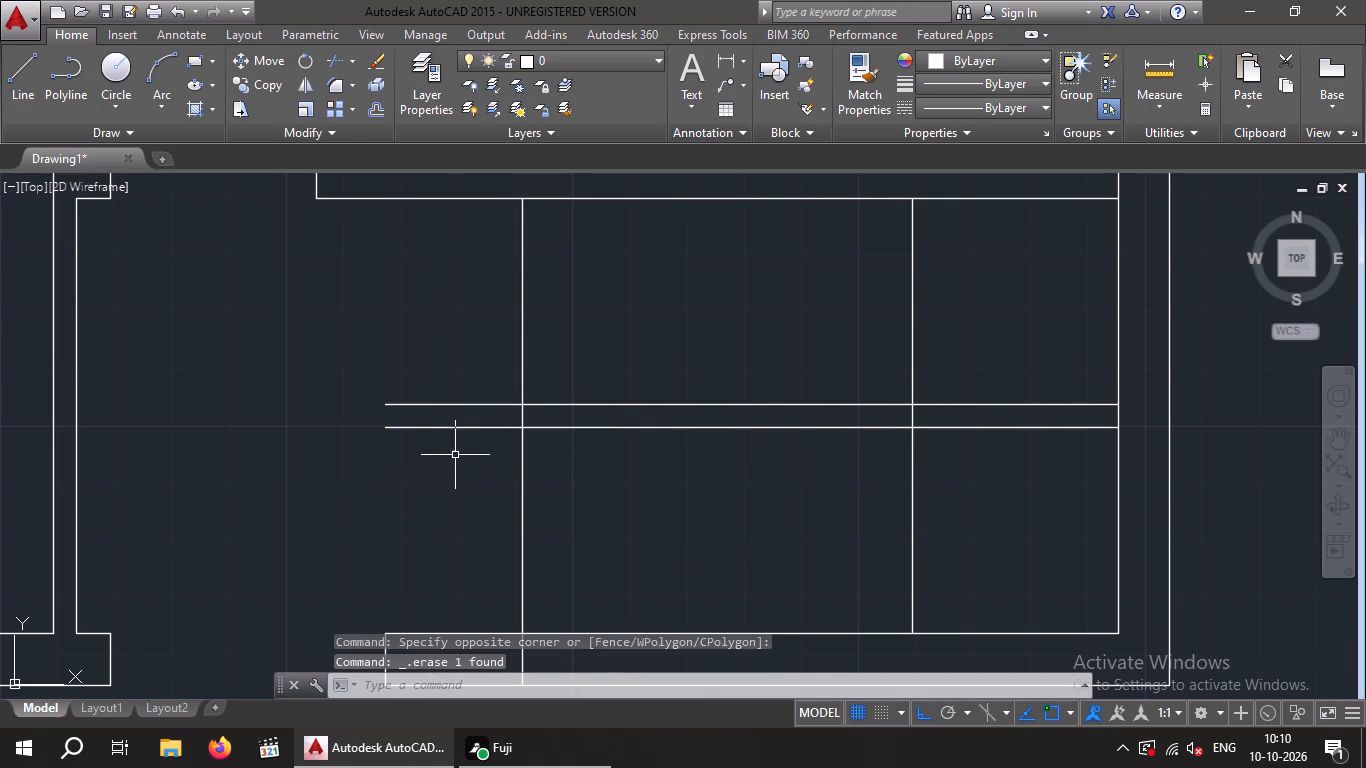
Trim the ends of the two horizontal divider lines that project past the entrance-side vertical line.
key("t")
key("r")
key("space")
key("space")
left_click_drag(468, 299, 468, 314)
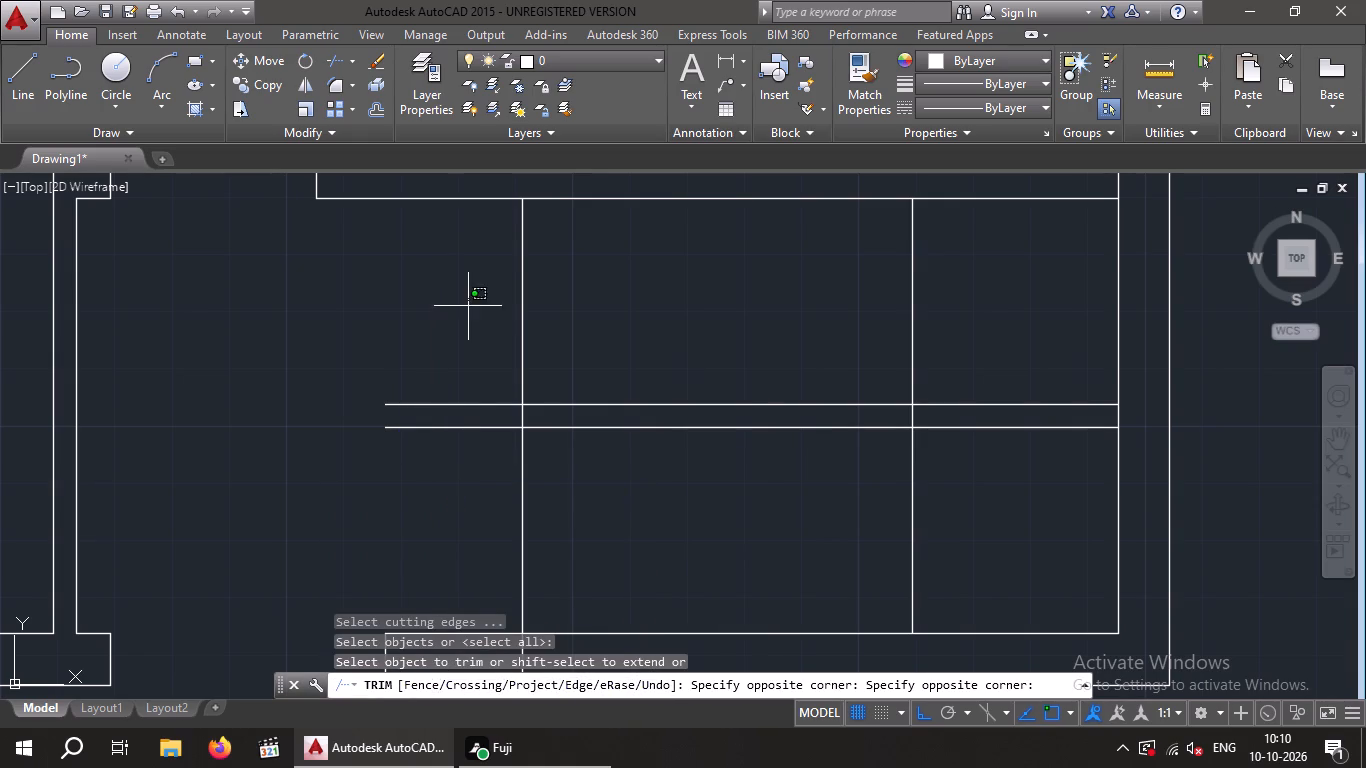
left_click_drag(468, 314, 466, 421)
left_click(459, 468)
scroll(456, 476, "down", 1)
scroll(456, 476, "up", 1)
key("Escape")
key("Escape")
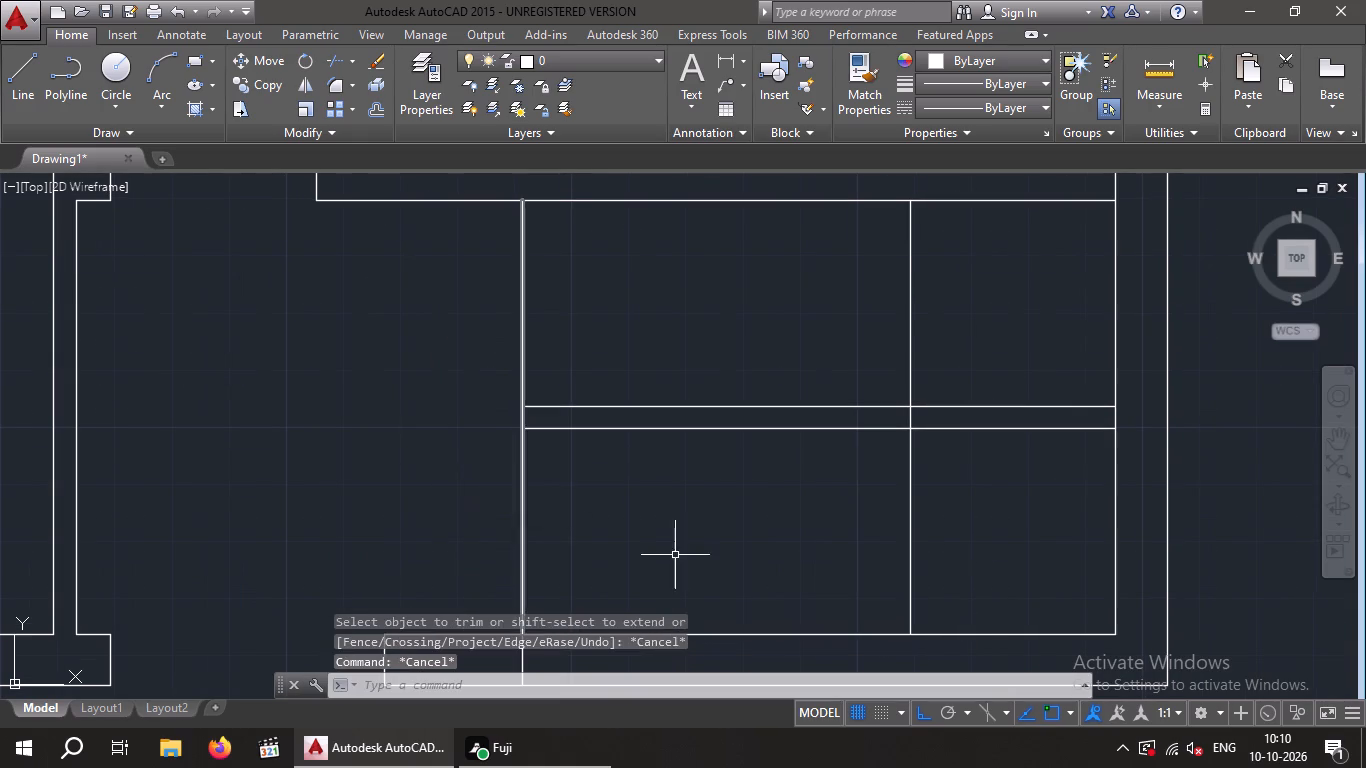
Offset the staircase's entrance-side vertical line inward at successive 9" spacings to make the first five tread lines.
scroll(697, 548, "down", 2)
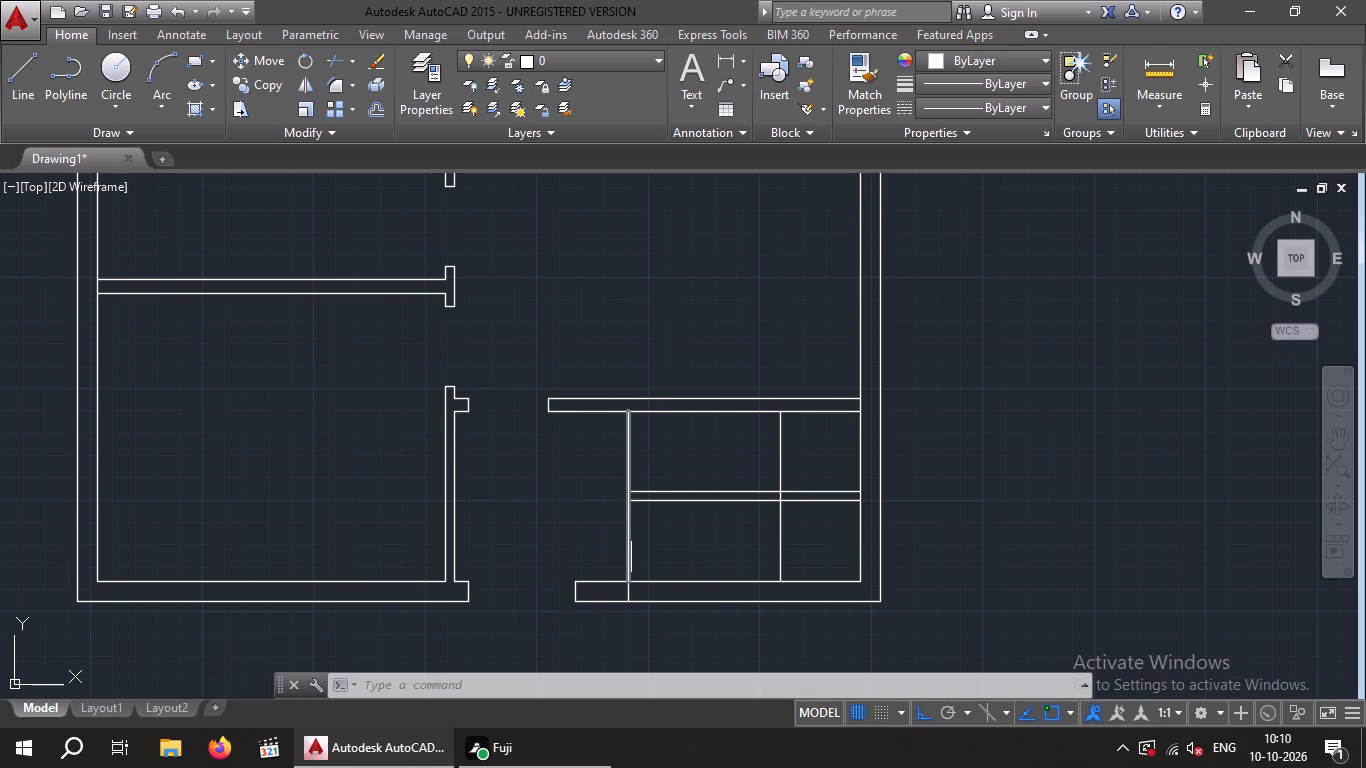
key("o")
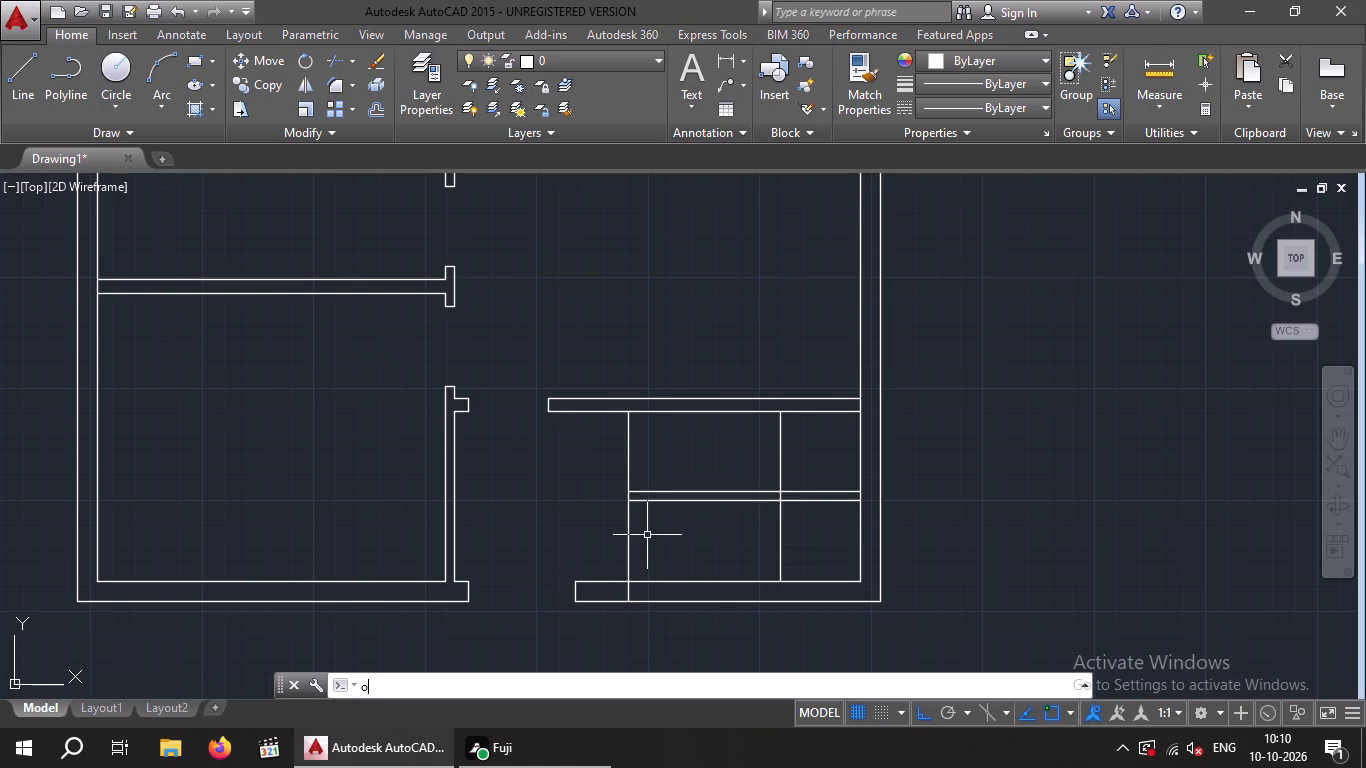
key("Return")
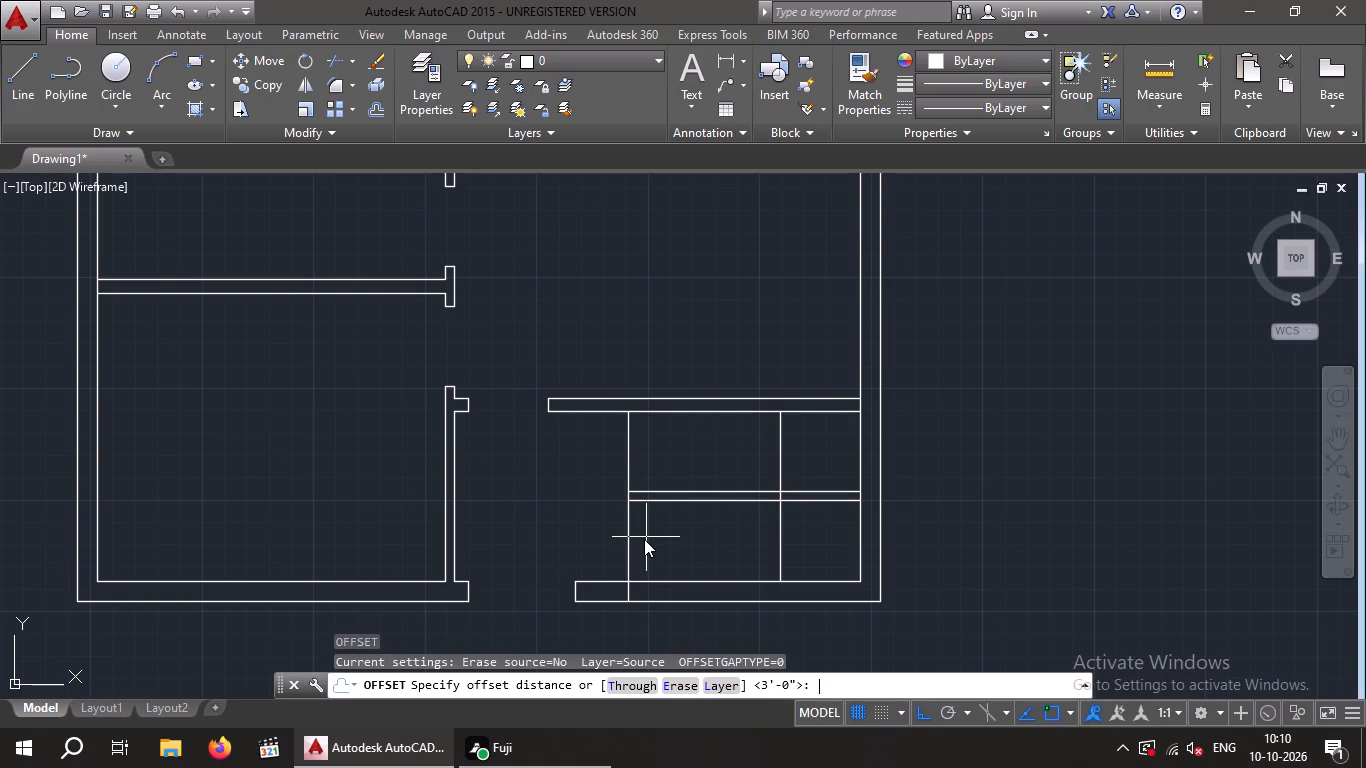
key("9")
key("shift+quotedbl")
key("Return")
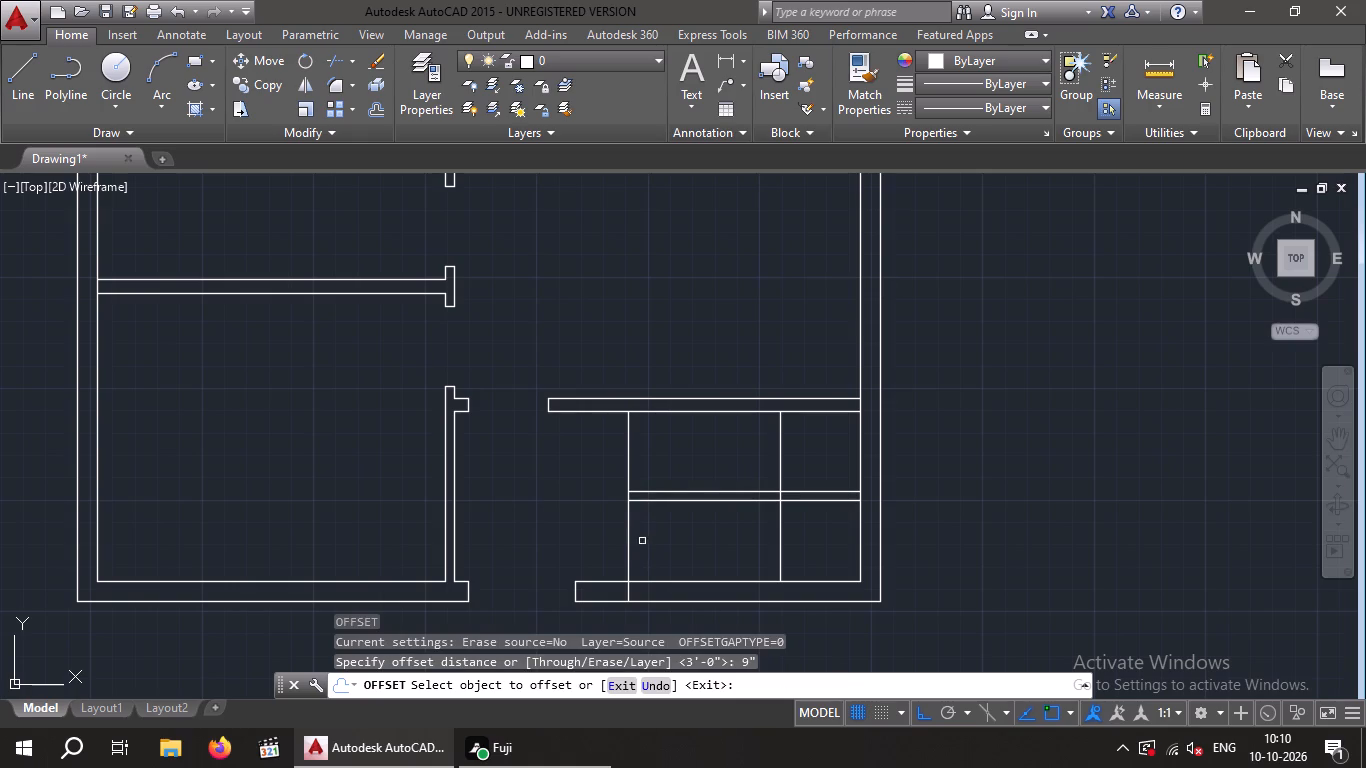
left_click(630, 549)
left_click(658, 555)
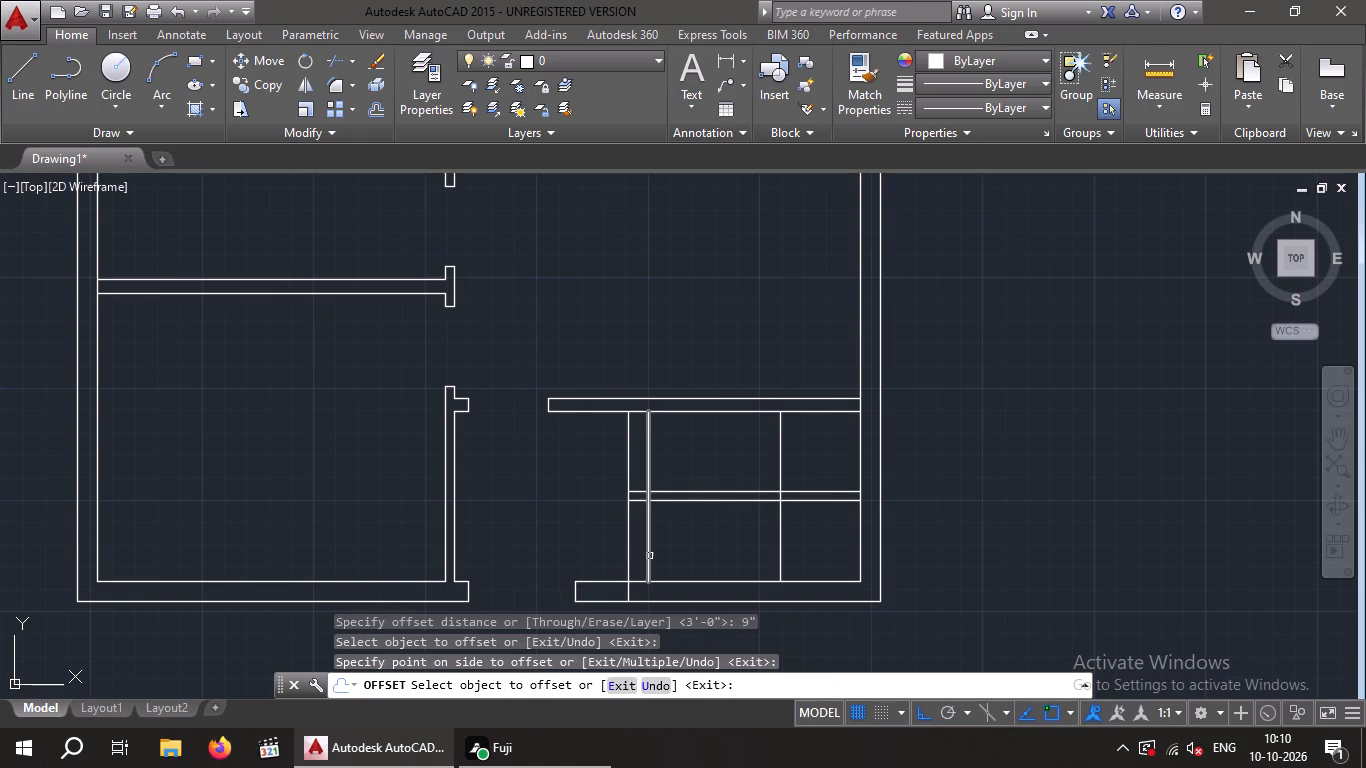
left_click(649, 556)
left_click(665, 560)
left_click(669, 560)
left_click(720, 556)
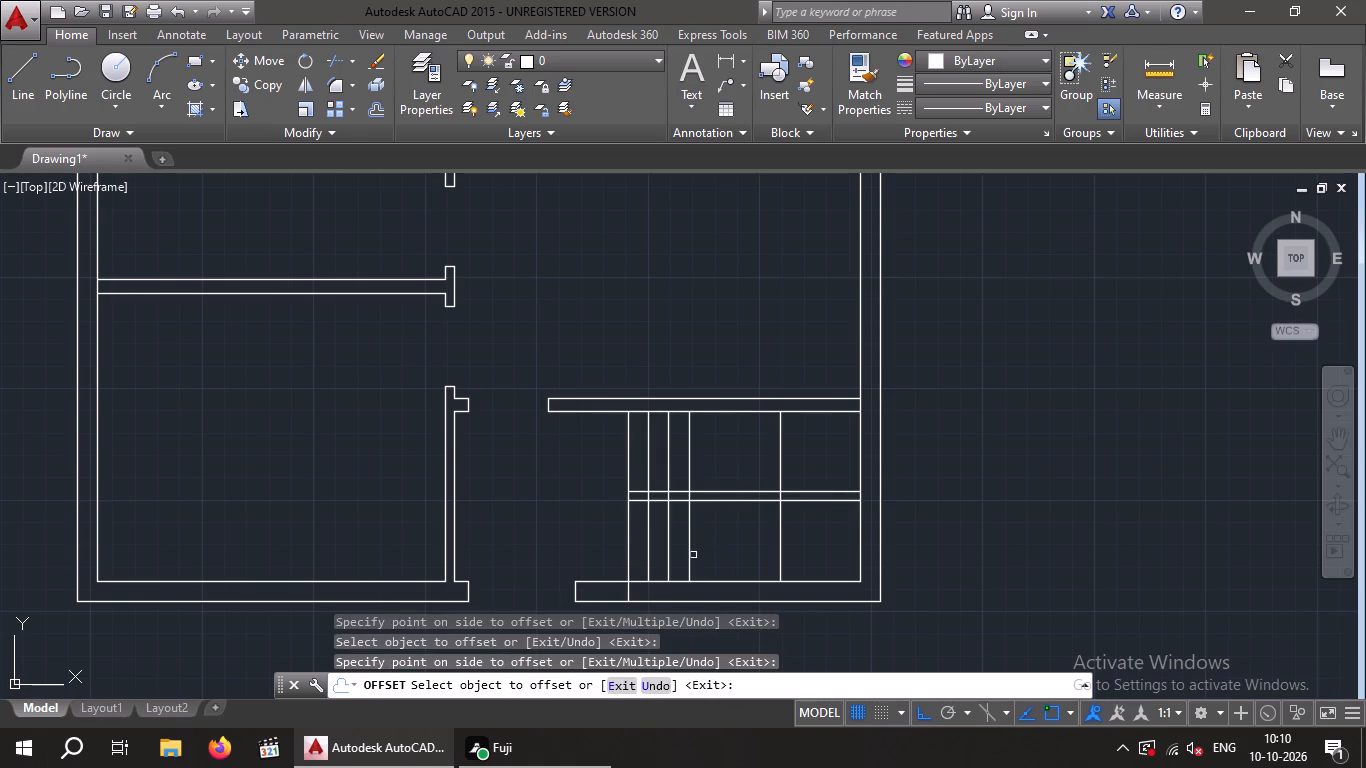
left_click(689, 553)
left_click(722, 555)
left_click(708, 557)
left_click(725, 556)
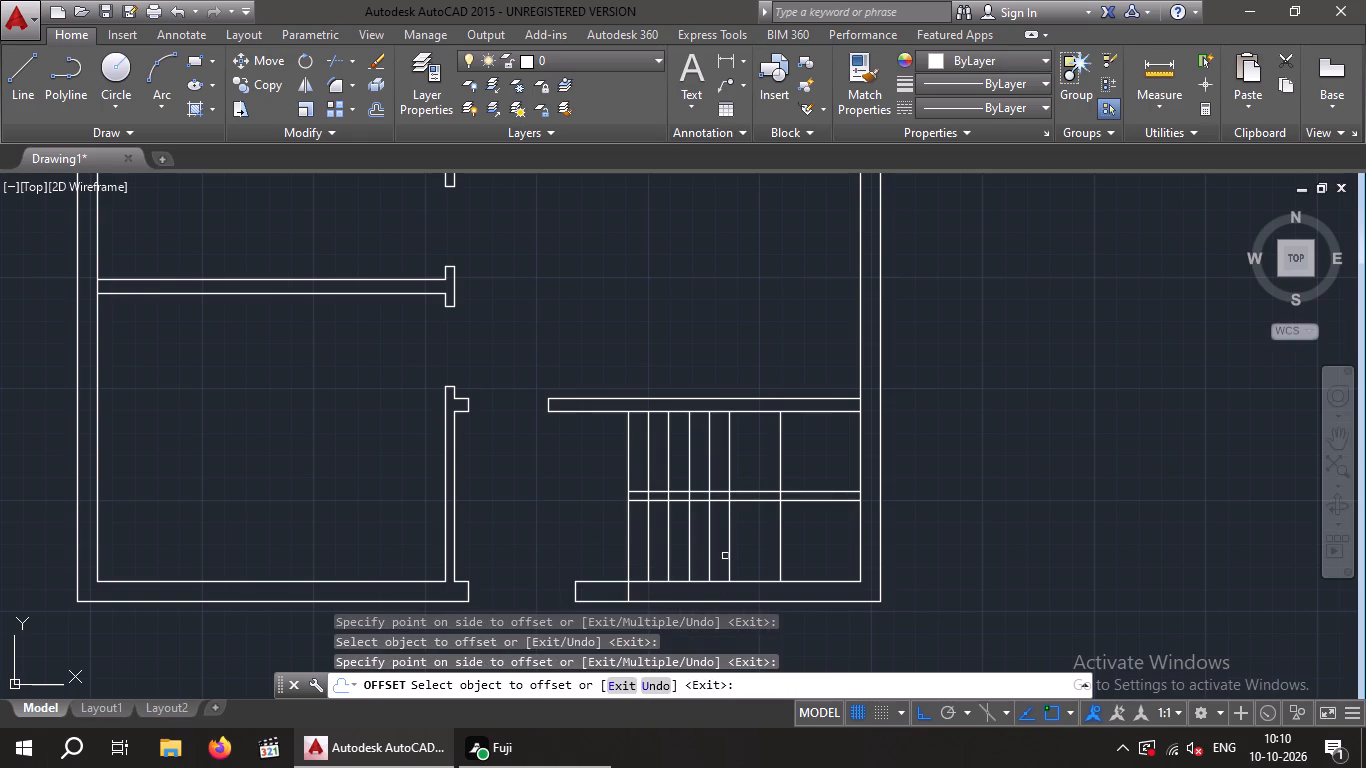
Continue the 9" offsets with three more tread lines, the last one just past the existing 3' landing line.
left_click(725, 556)
left_click(728, 559)
left_click(749, 560)
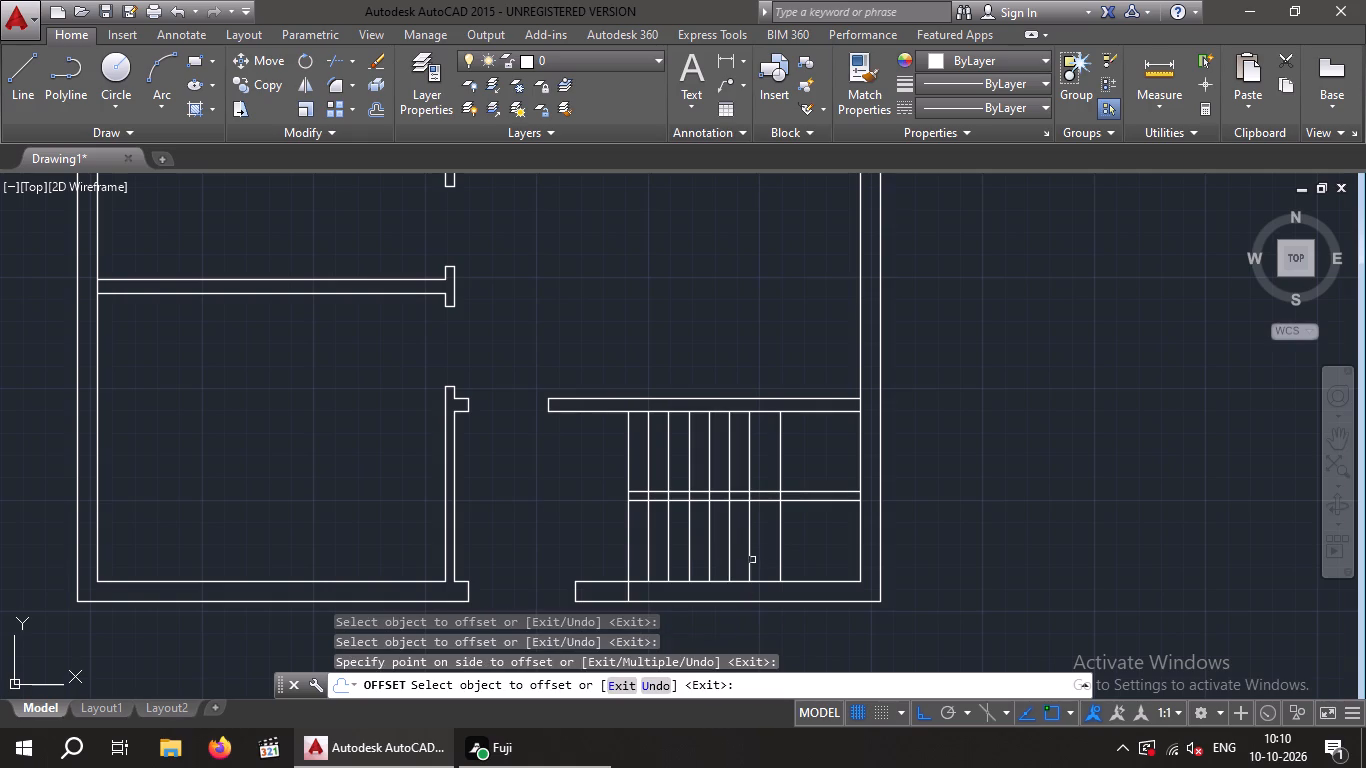
left_click(752, 560)
left_click(752, 555)
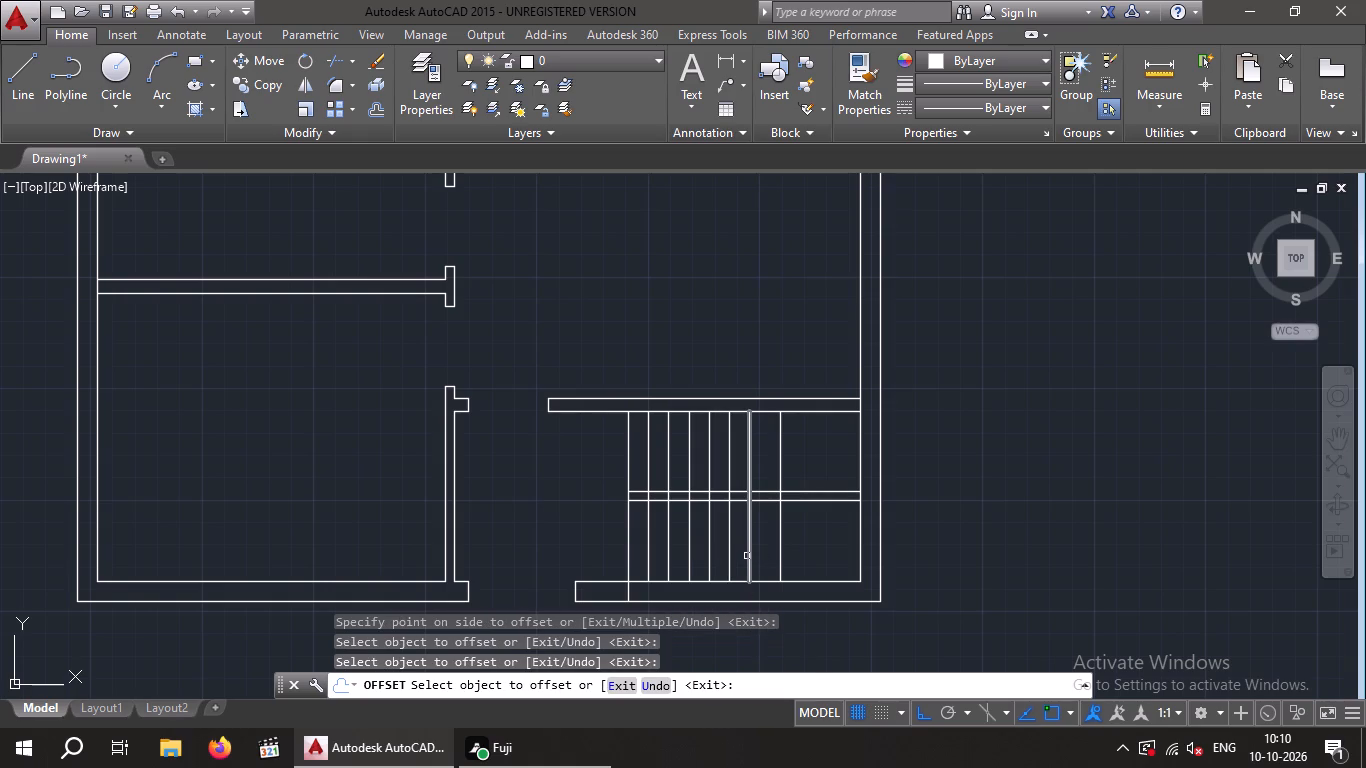
left_click(748, 556)
left_click(761, 556)
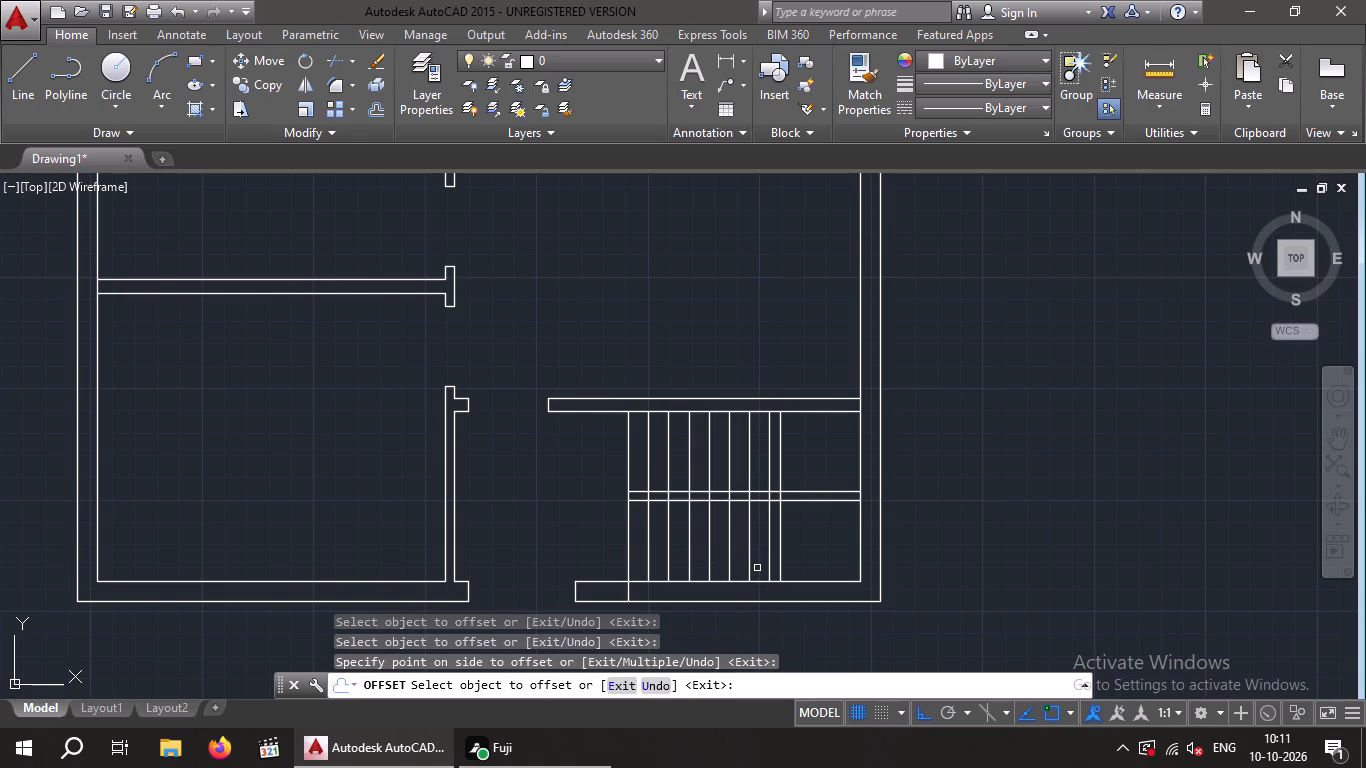
left_click(769, 565)
left_click(804, 567)
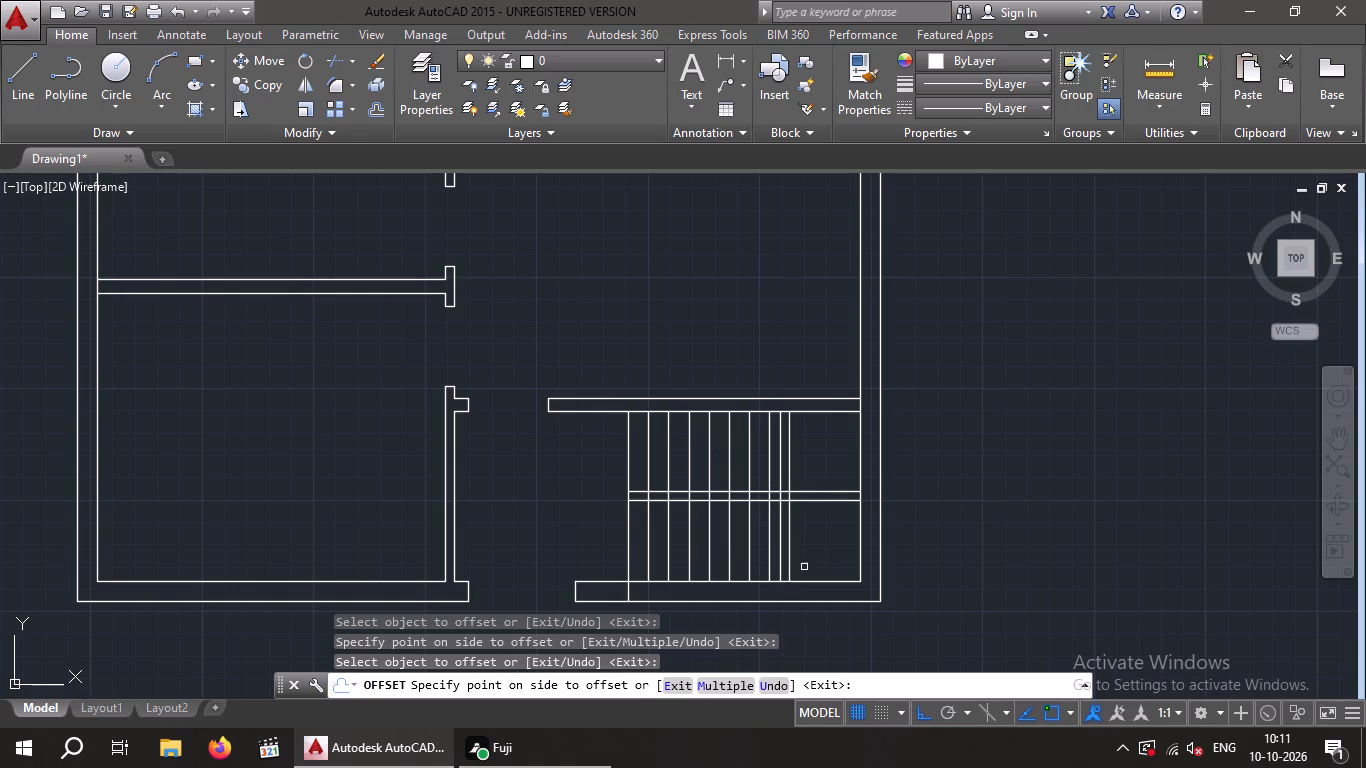
key("Escape")
key("Escape")
Erase the original 3' landing line between the last two 9" tread lines.
scroll(771, 562, "up", 4)
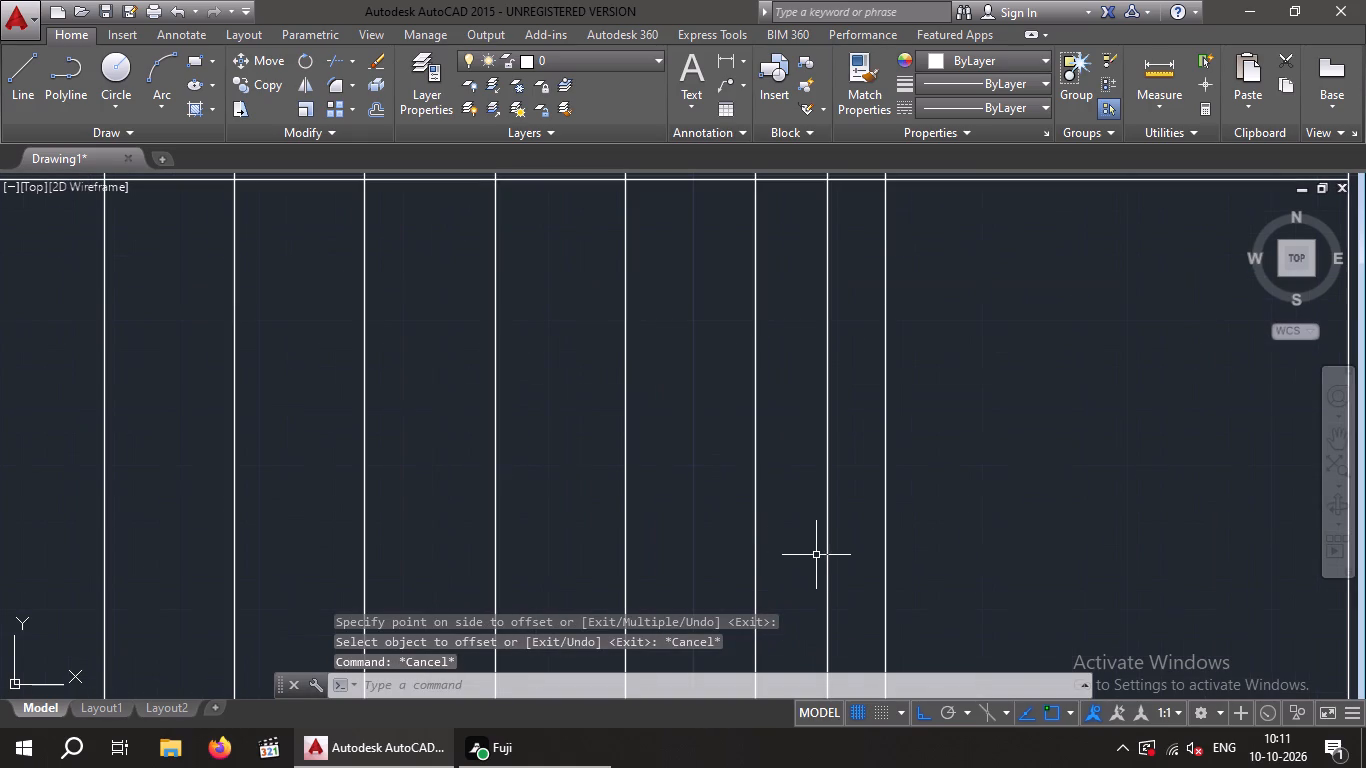
left_click(826, 555)
key("Delete")
scroll(828, 556, "down", 4)
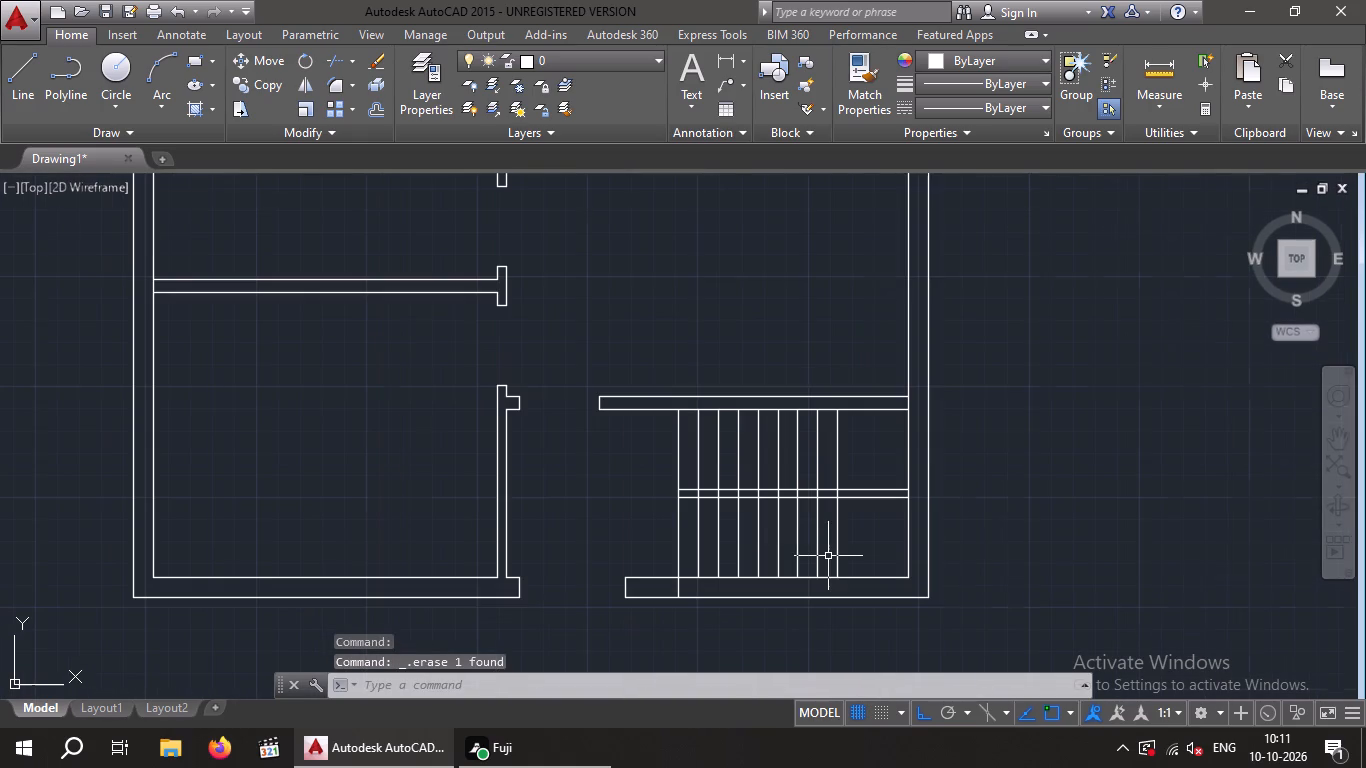
key("Escape")
key("Escape")
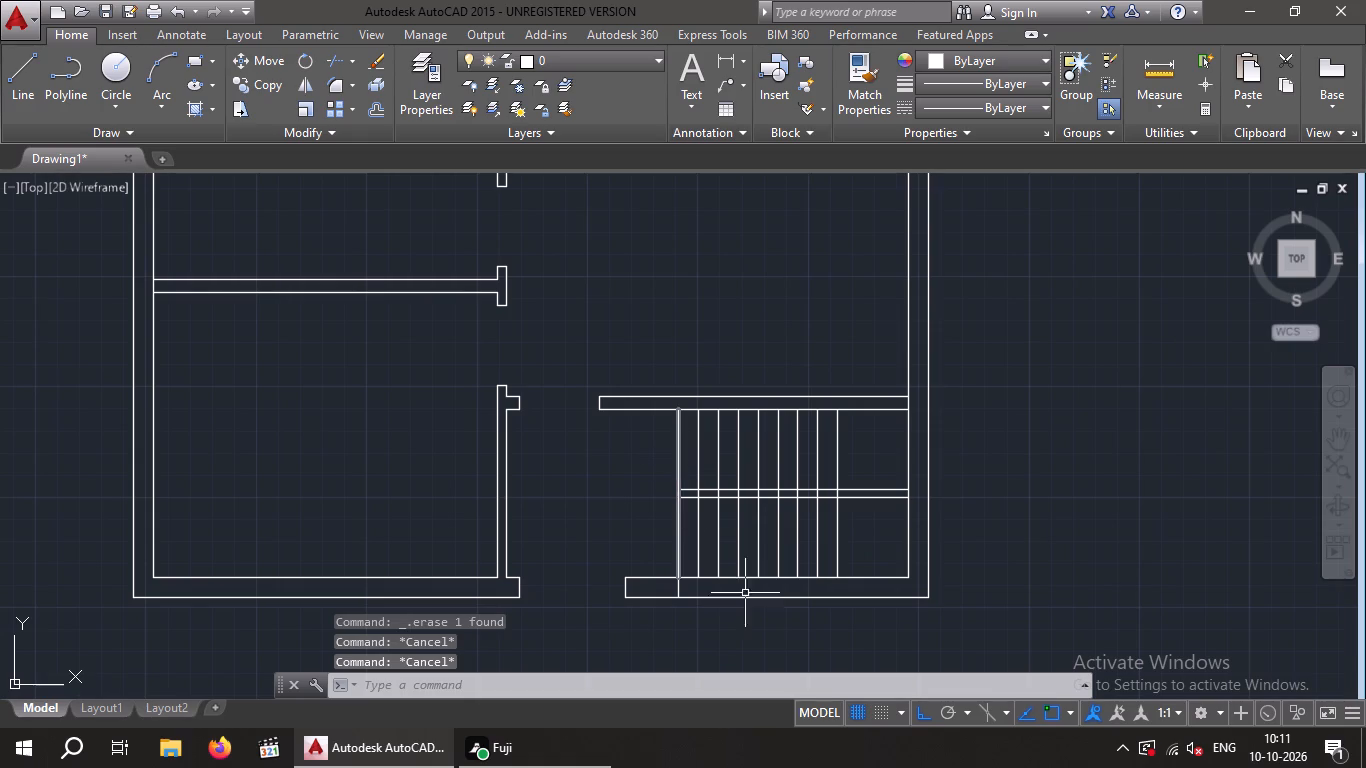
Trim away the part of the staircase's entrance-side vertical line above the central divider.
key("t")
key("r")
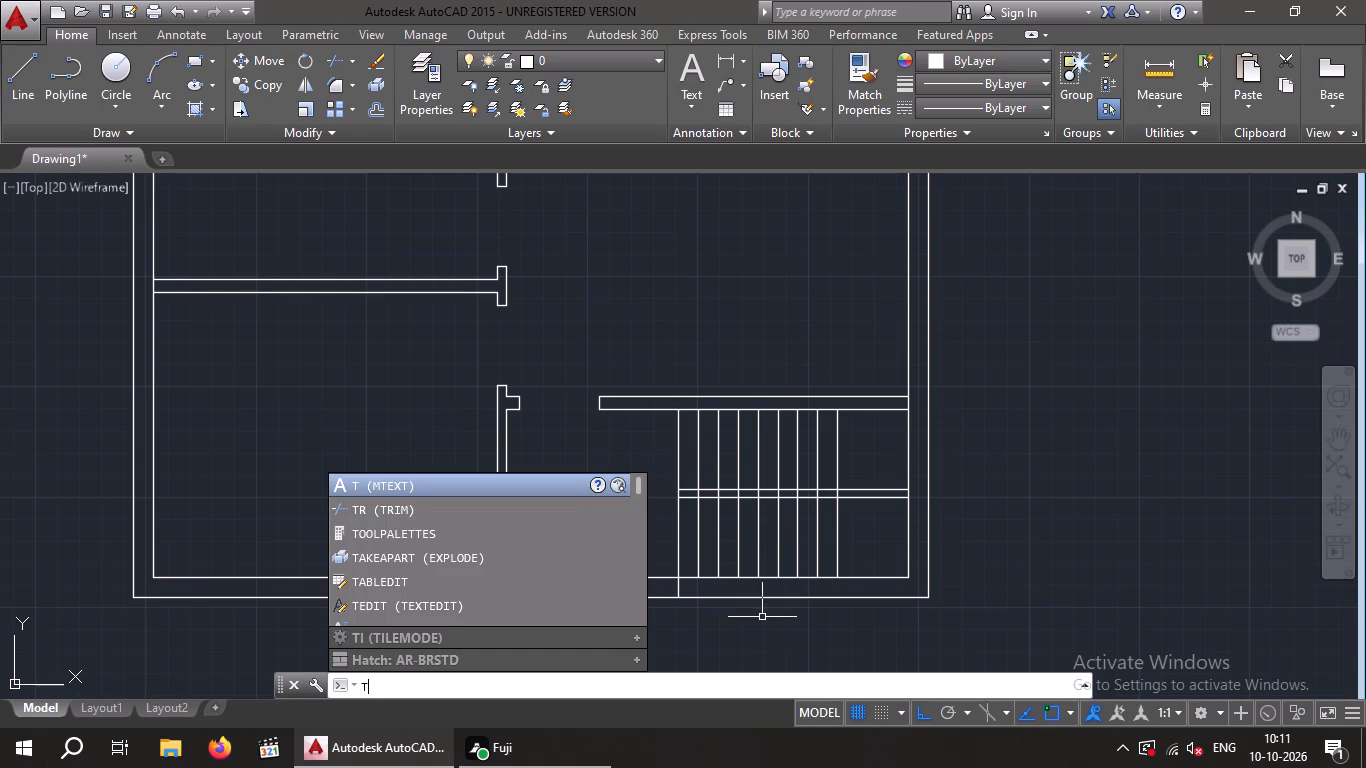
key("space")
key("space")
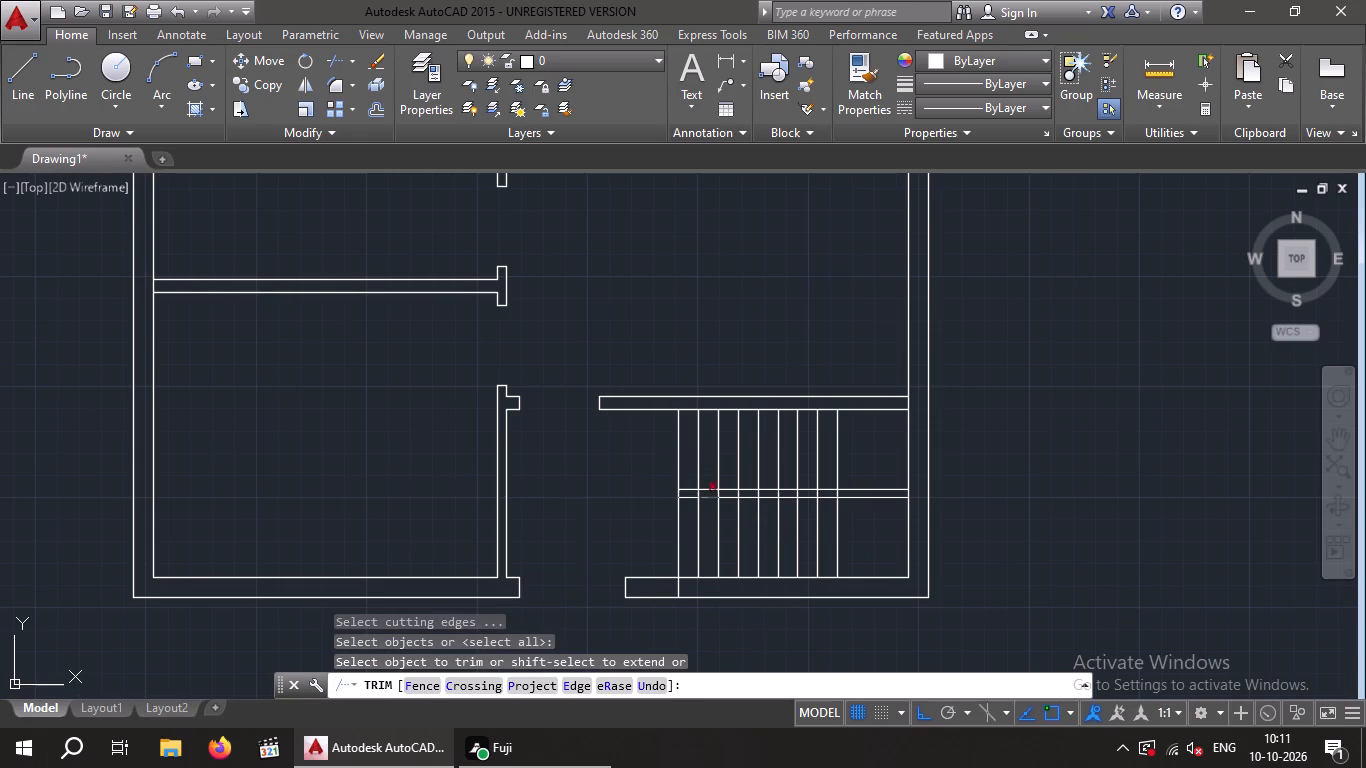
left_click(680, 464)
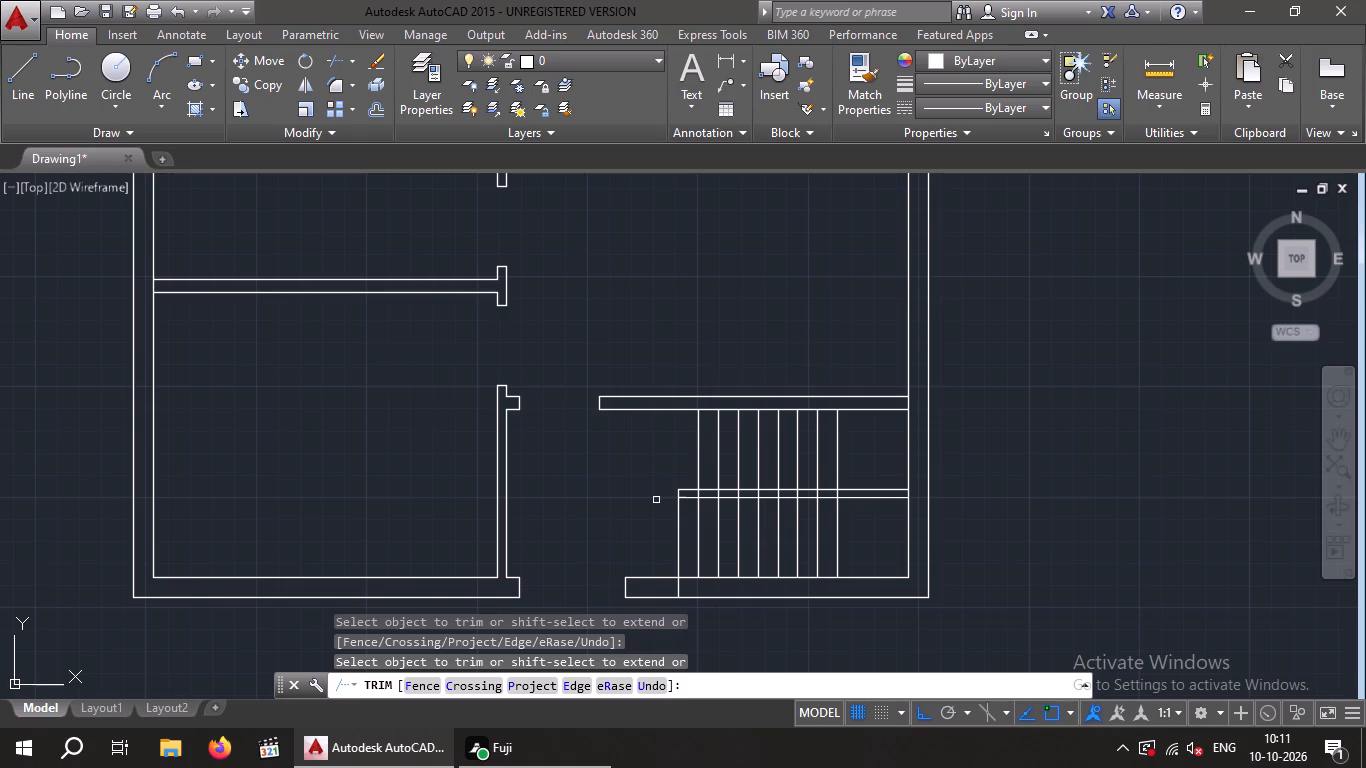
Trim the seven tread lines between the two central divider lines, leaving the landing-edge line uncut.
scroll(701, 496, "up", 4)
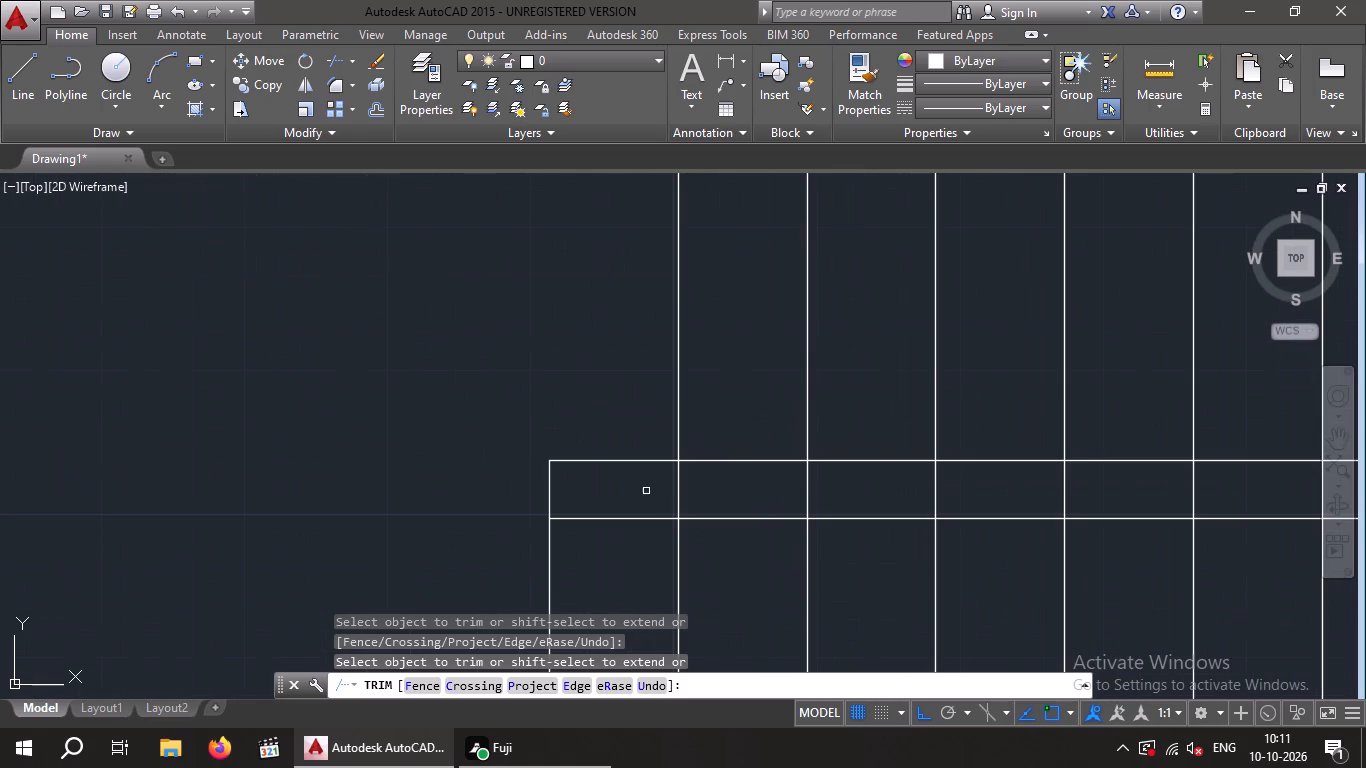
left_click(625, 490)
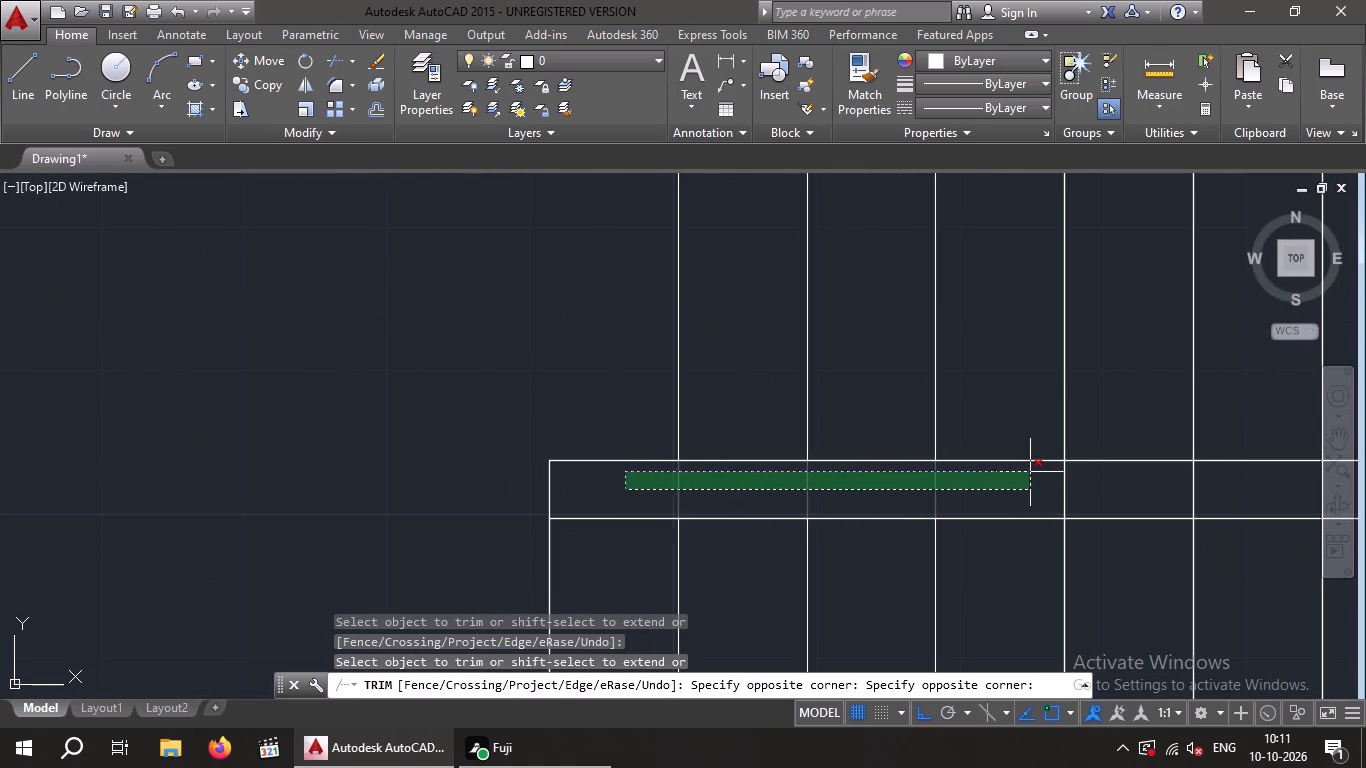
left_click(1299, 492)
scroll(1290, 491, "down", 1)
scroll(1289, 491, "up", 2)
middle_click_drag(1289, 490, 513, 488)
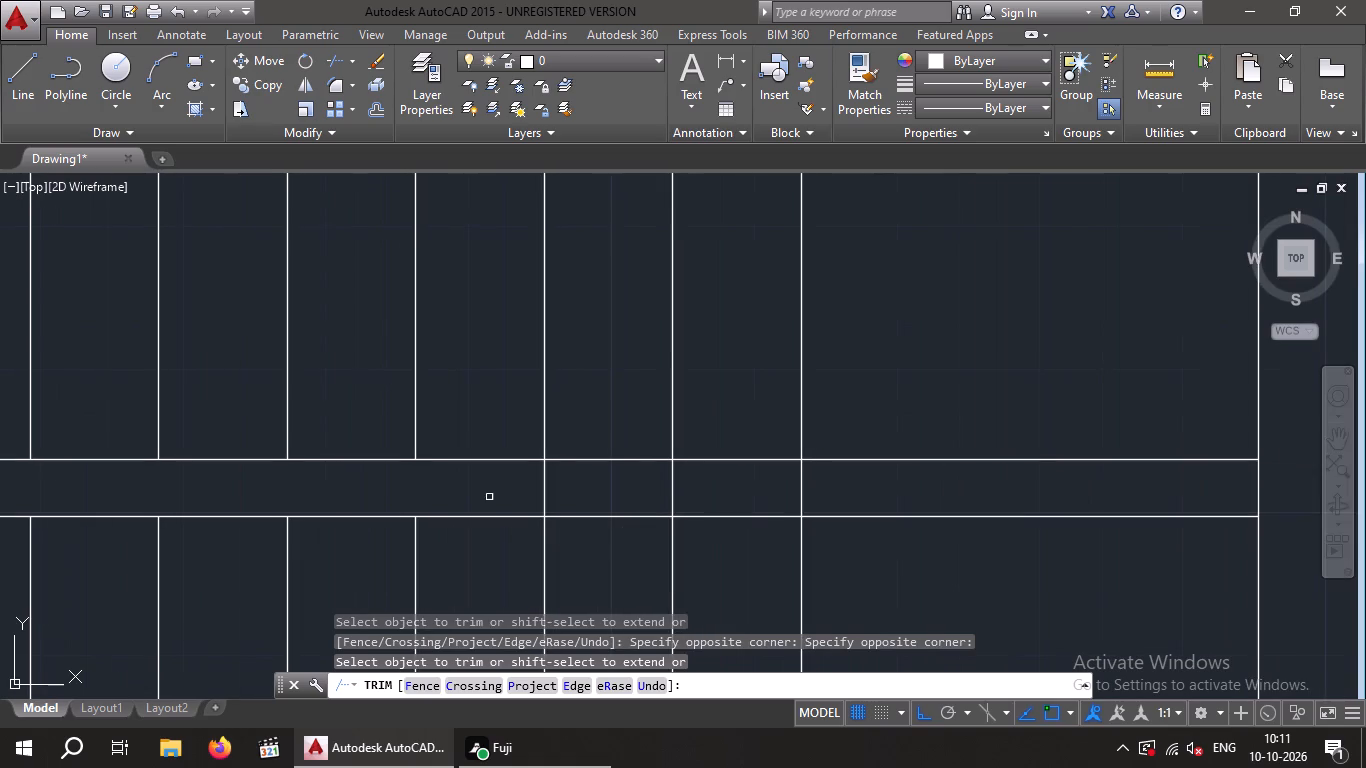
left_click_drag(488, 494, 516, 493)
left_click(743, 490)
scroll(731, 495, "up", 1)
scroll(731, 495, "down", 1)
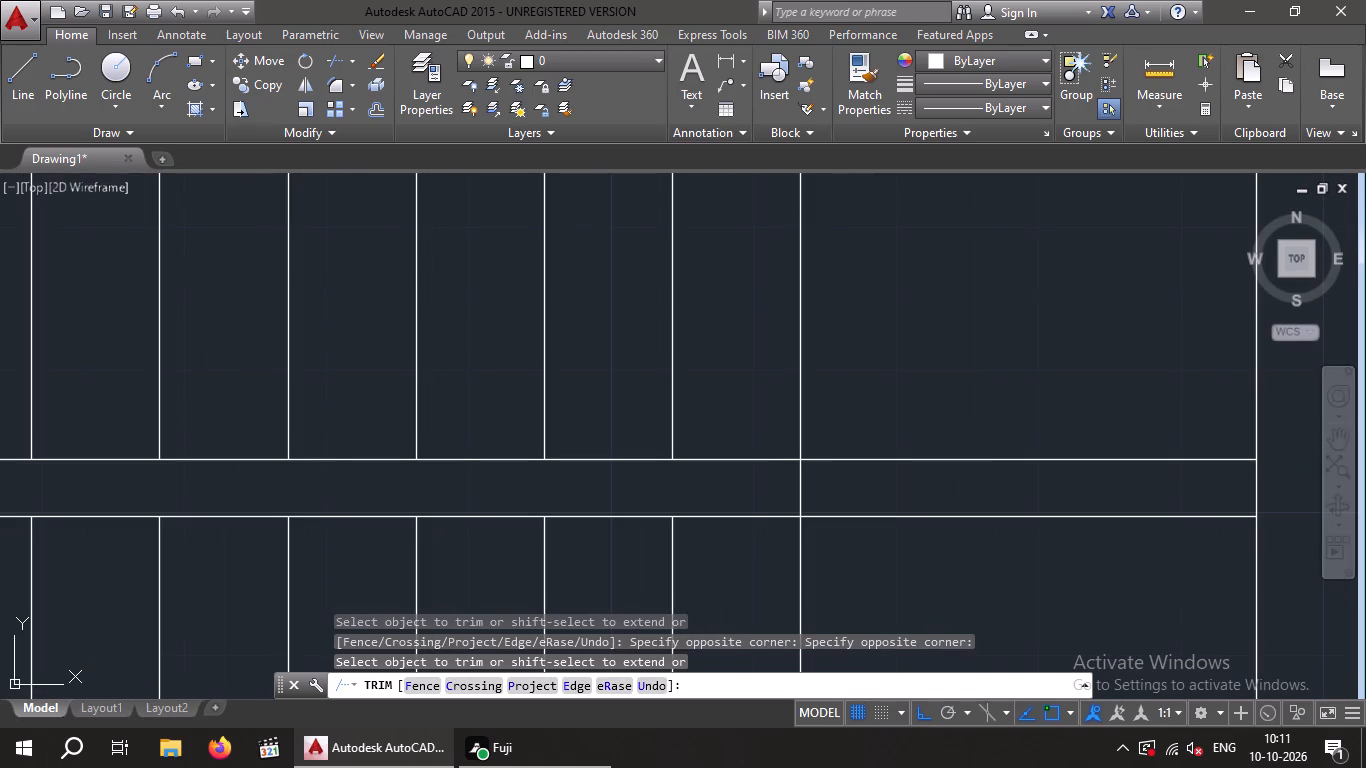
key("Escape")
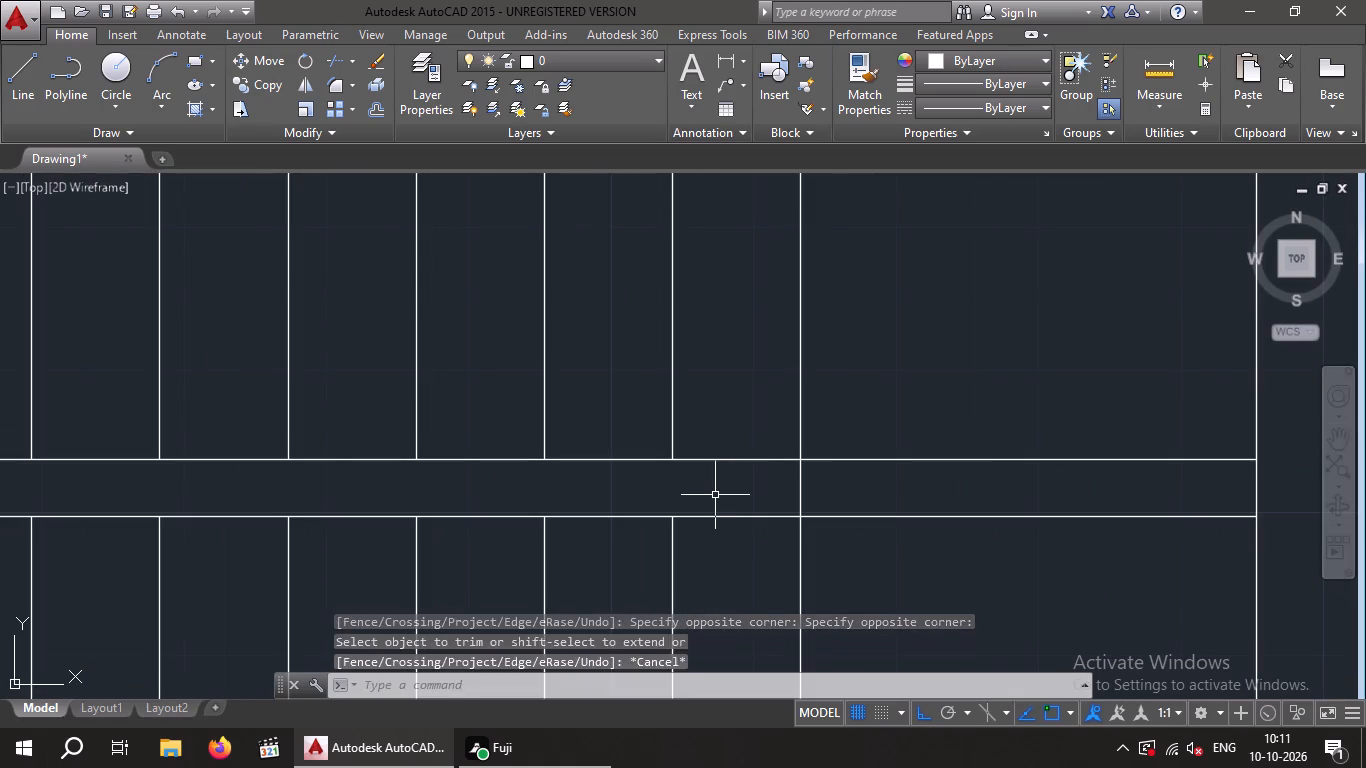
key("Escape")
Draw the stair direction line with Ortho on: about 7'-7" through the upper flight, down across the landing, and about 5'-3" back through the lower flight.
scroll(715, 495, "down", 2)
scroll(715, 495, "up", 1)
scroll(805, 506, "down", 1)
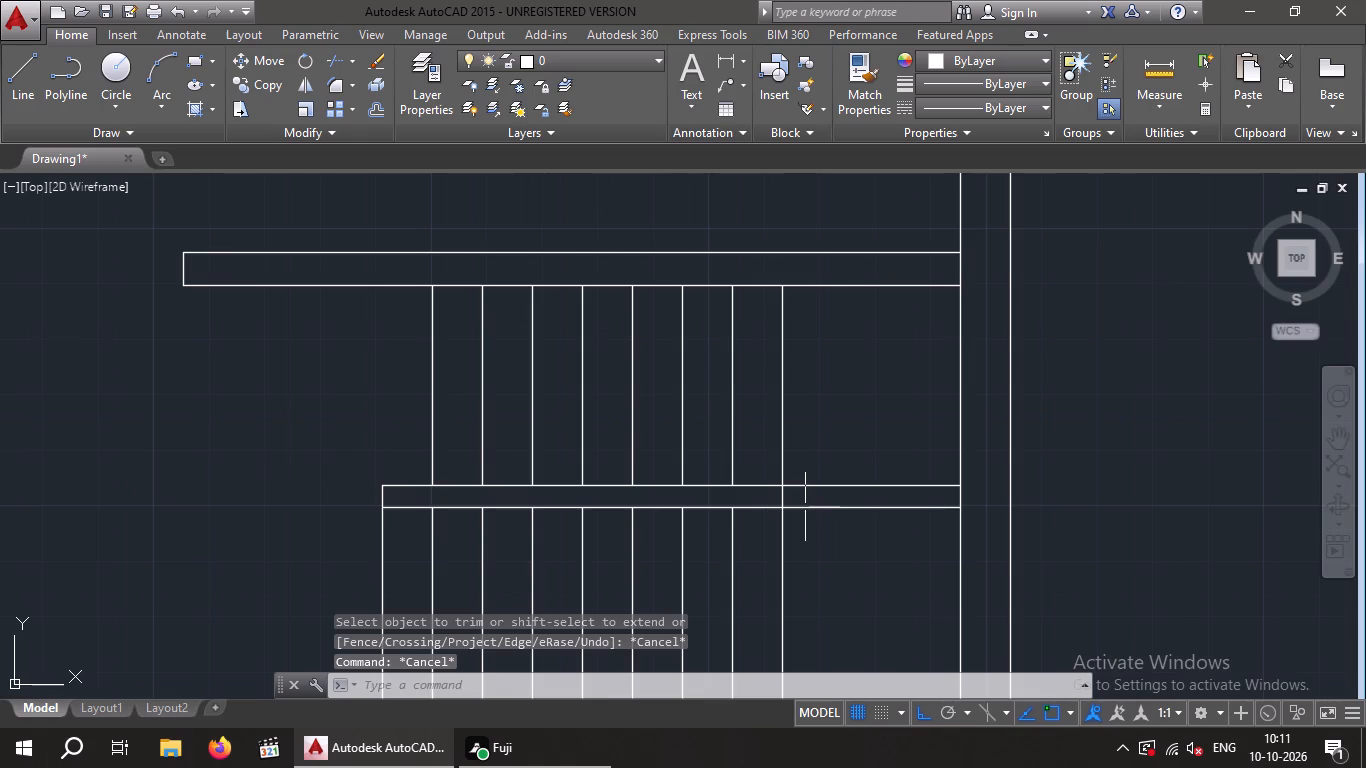
scroll(803, 509, "up", 1)
middle_click_drag(802, 509, 614, 520)
middle_click(614, 520)
scroll(604, 520, "down", 1)
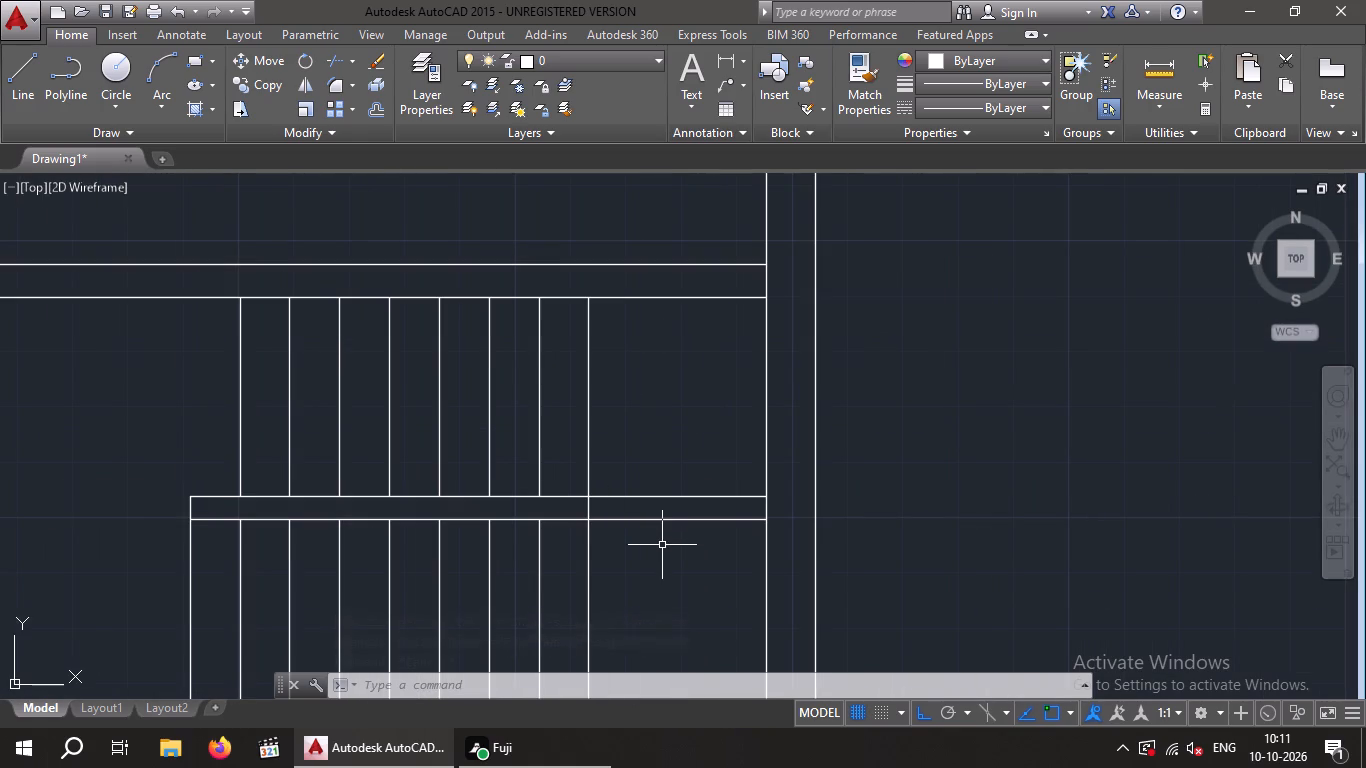
key("Escape")
key("Escape")
key("Escape")
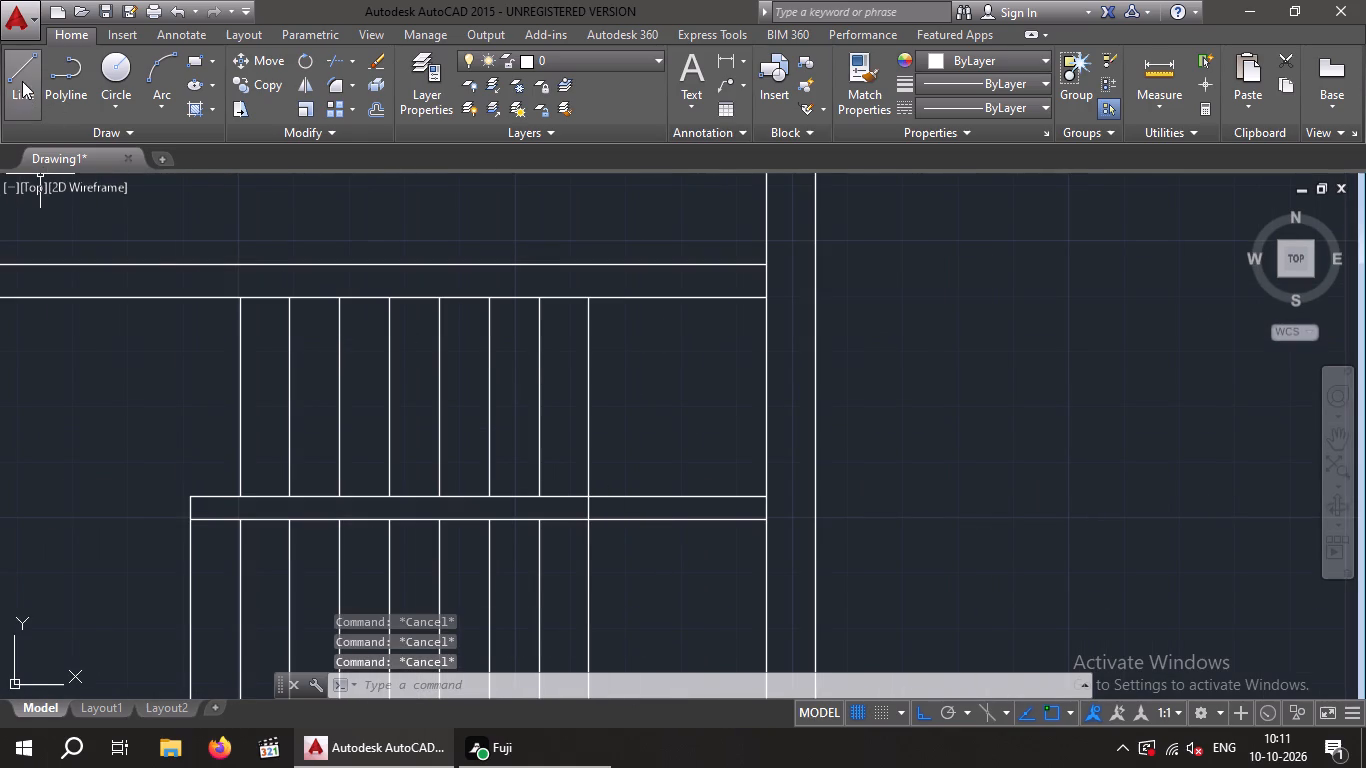
left_click(22, 79)
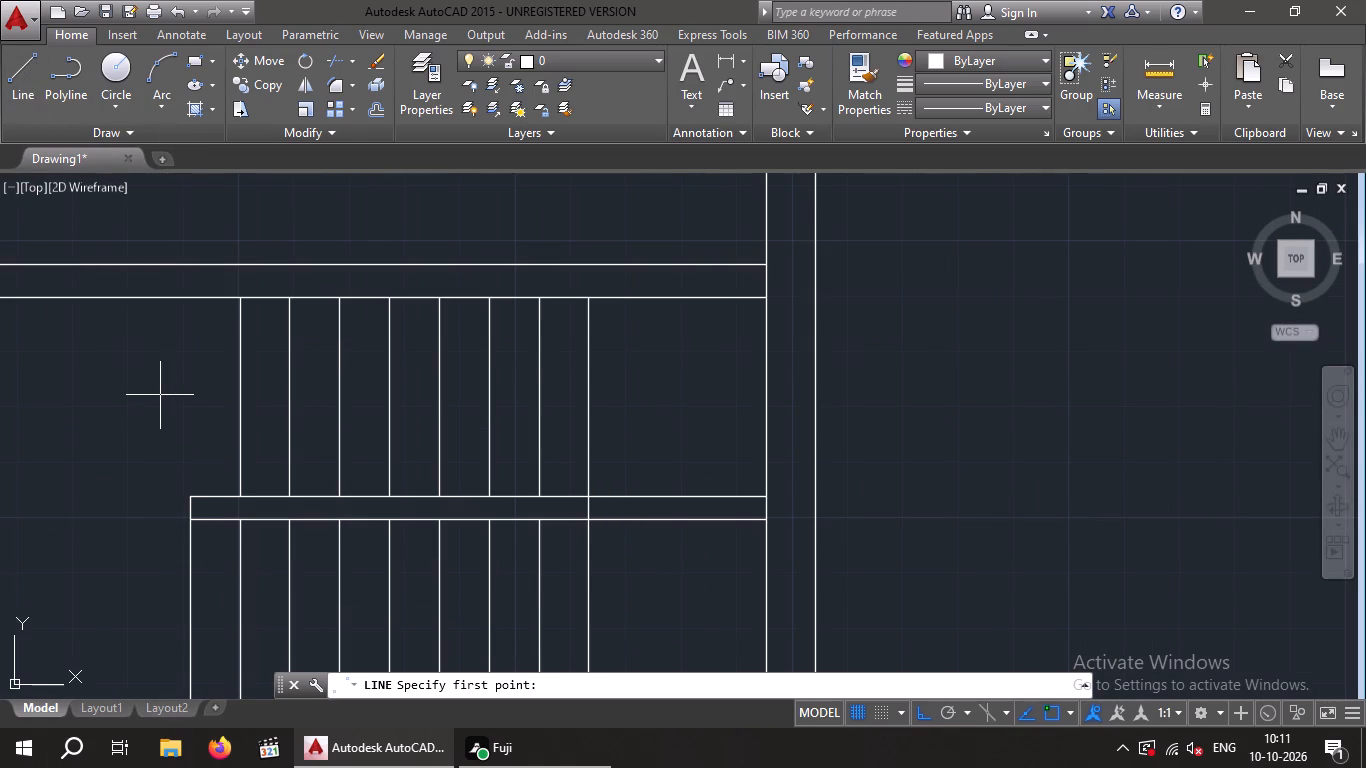
left_click_drag(160, 395, 174, 397)
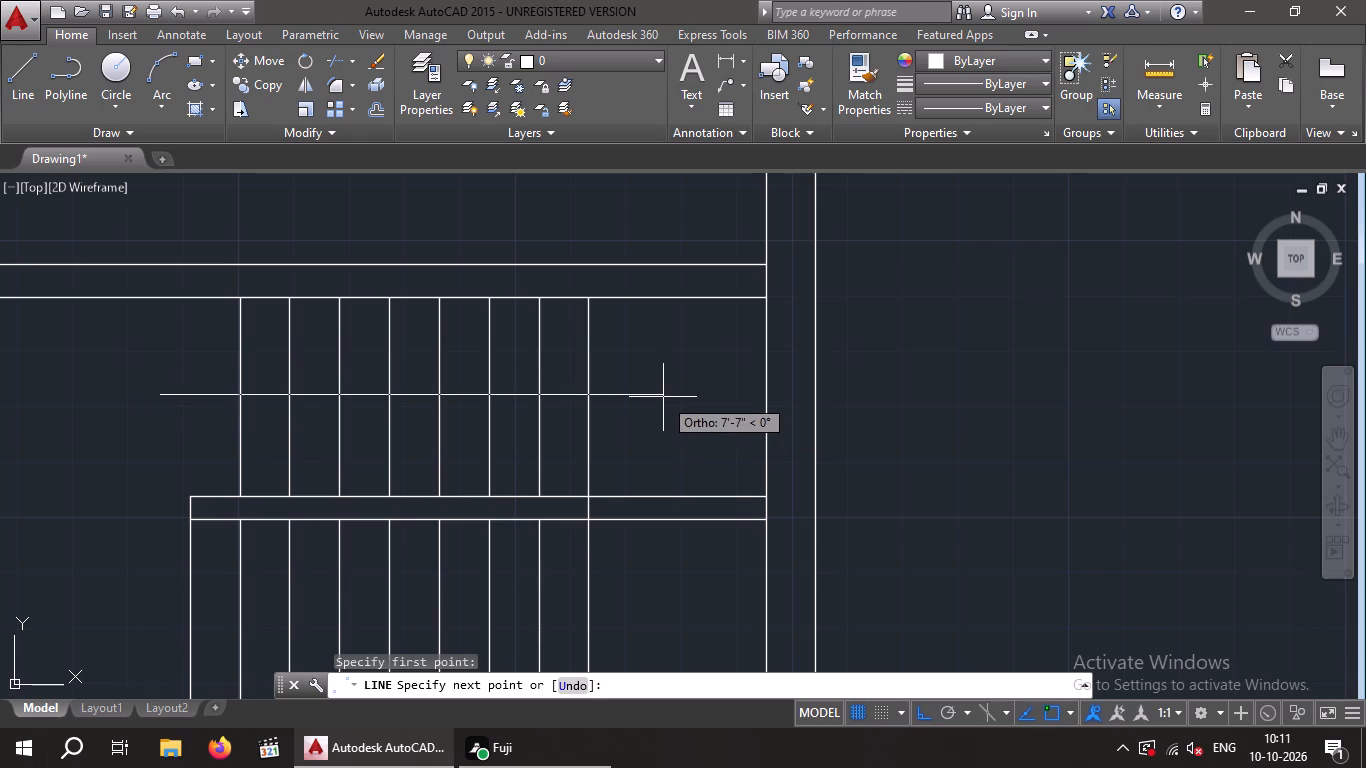
left_click(663, 397)
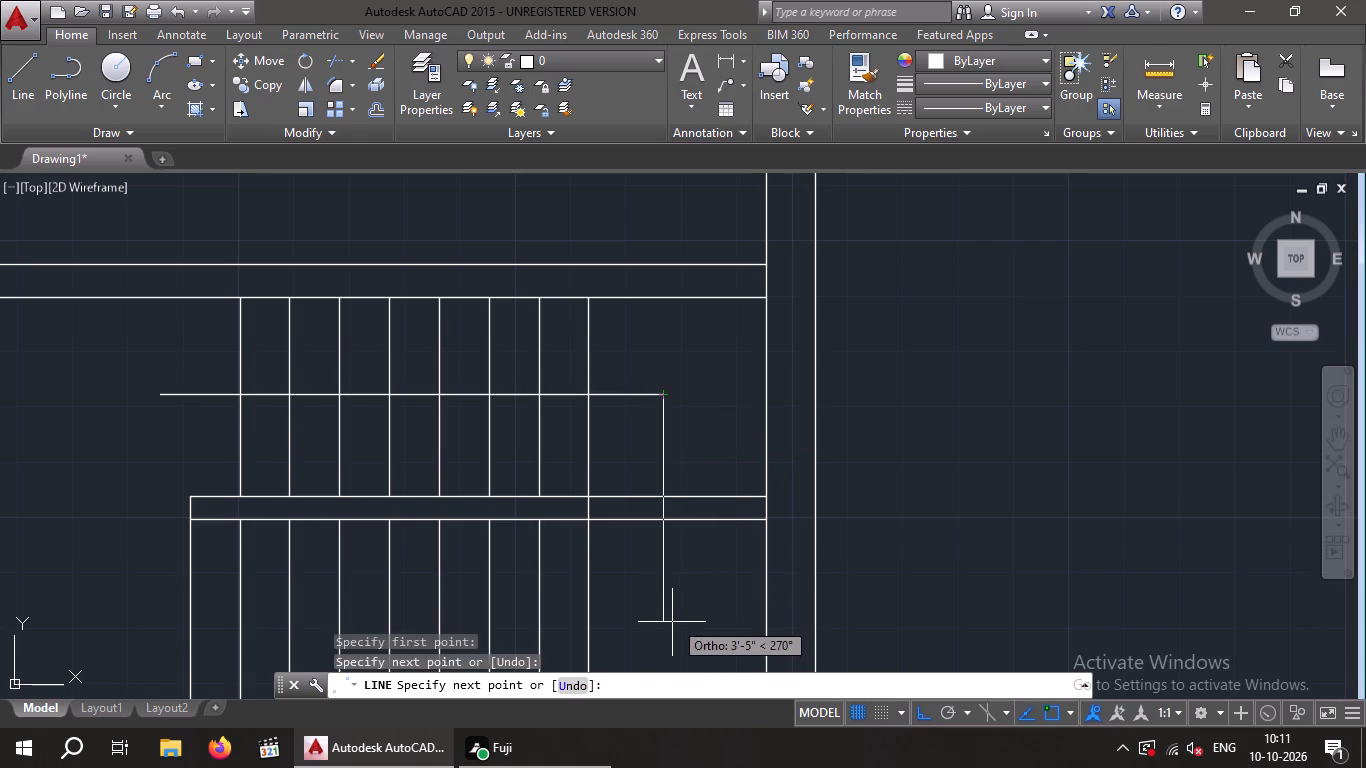
left_click(666, 635)
scroll(662, 629, "down", 1)
middle_click_drag(662, 627, 704, 463)
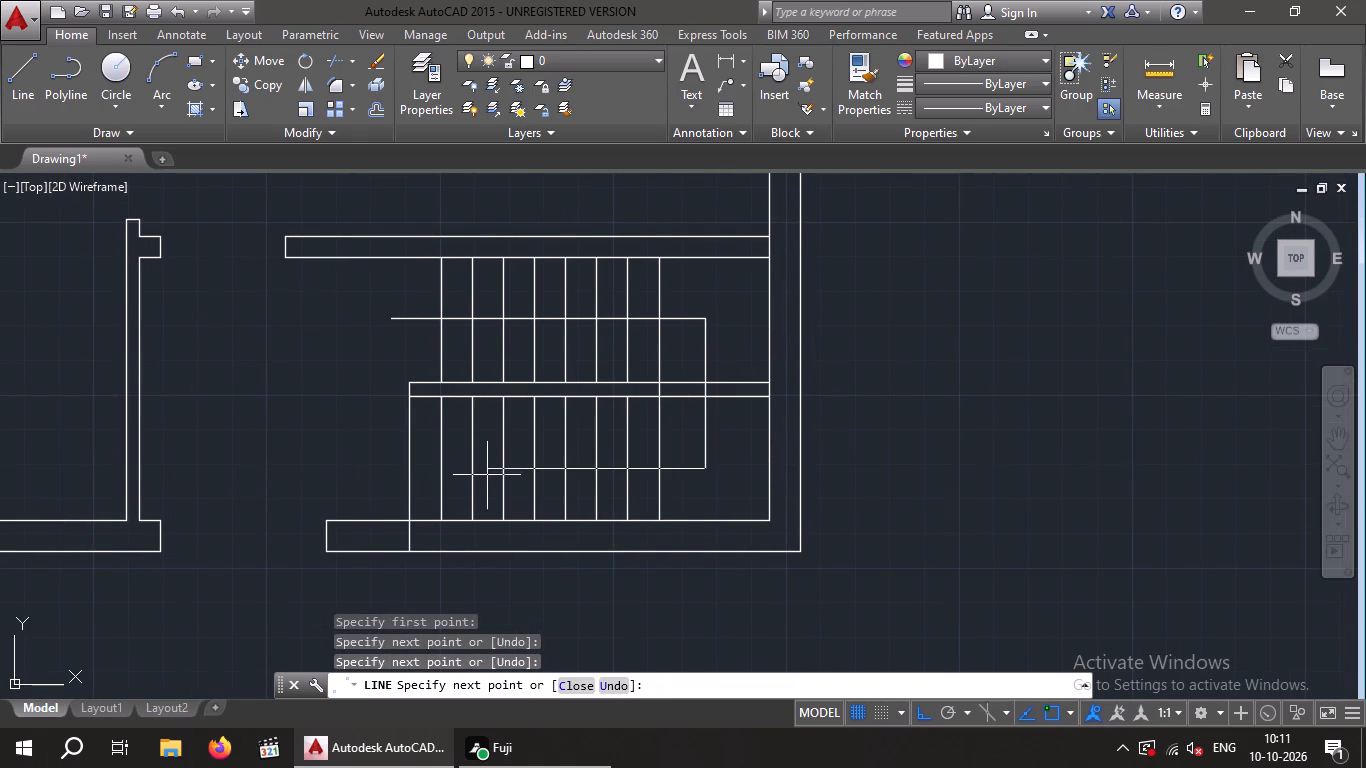
scroll(487, 468, "up", 3)
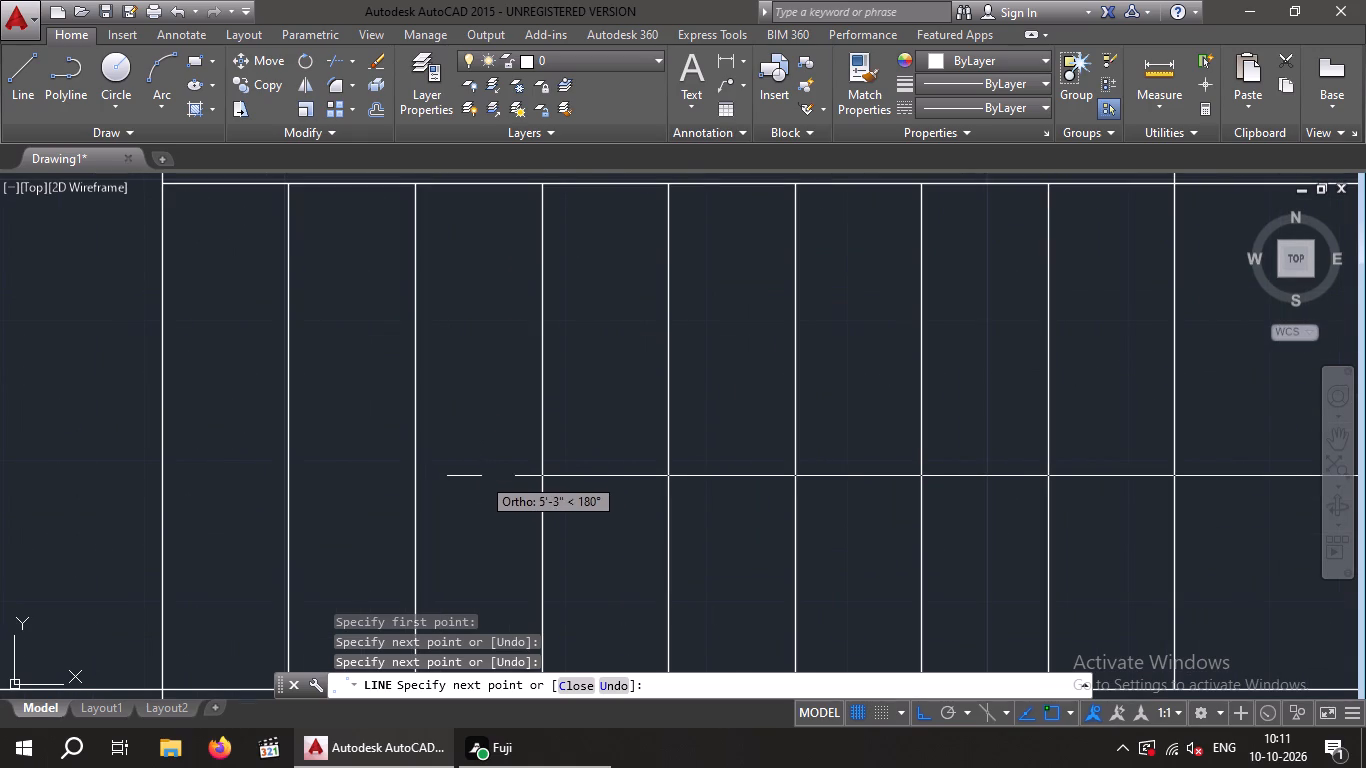
left_click(481, 476)
key("Escape")
key("Escape")
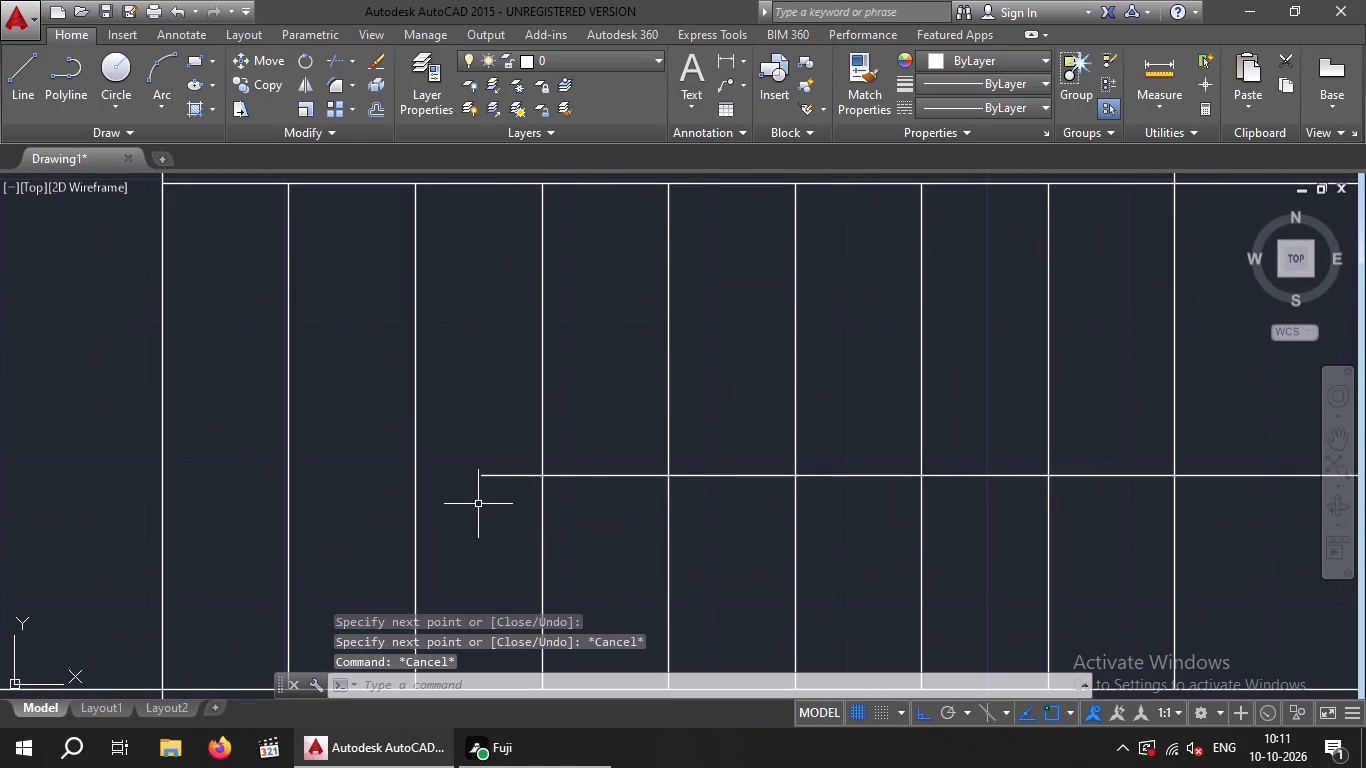
With Ortho off, draw two slanted lines from the lower-flight end of the stair direction line, forming an open arrowhead.
key("l")
key("Return")
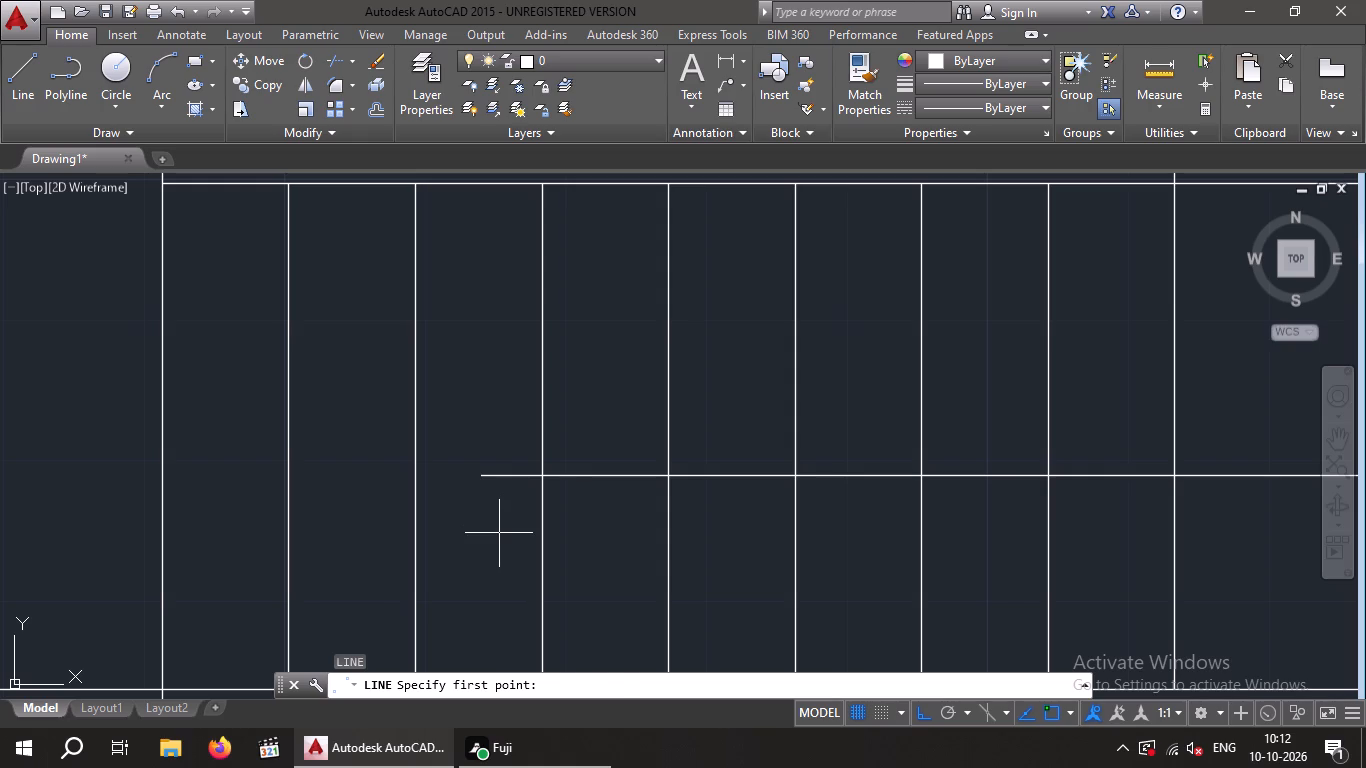
key("F8")
left_click(477, 478)
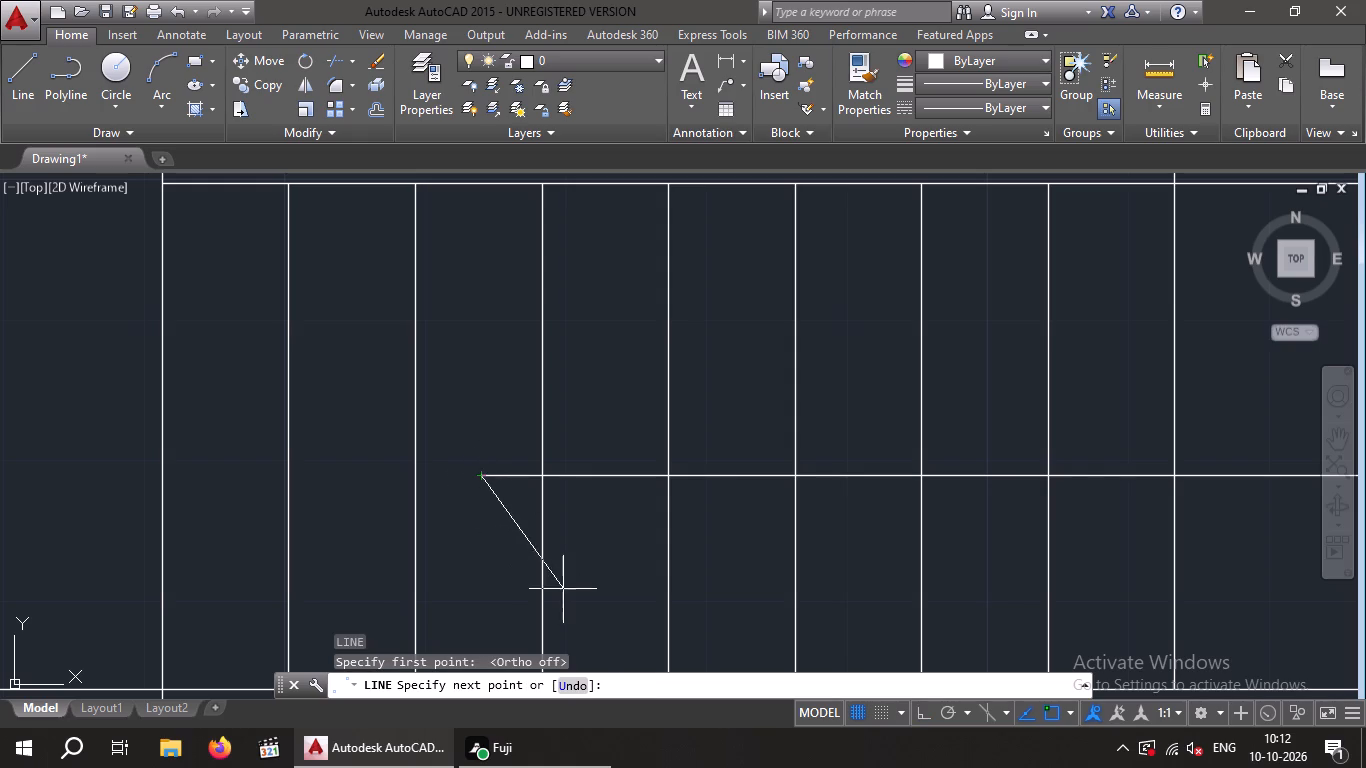
left_click(631, 595)
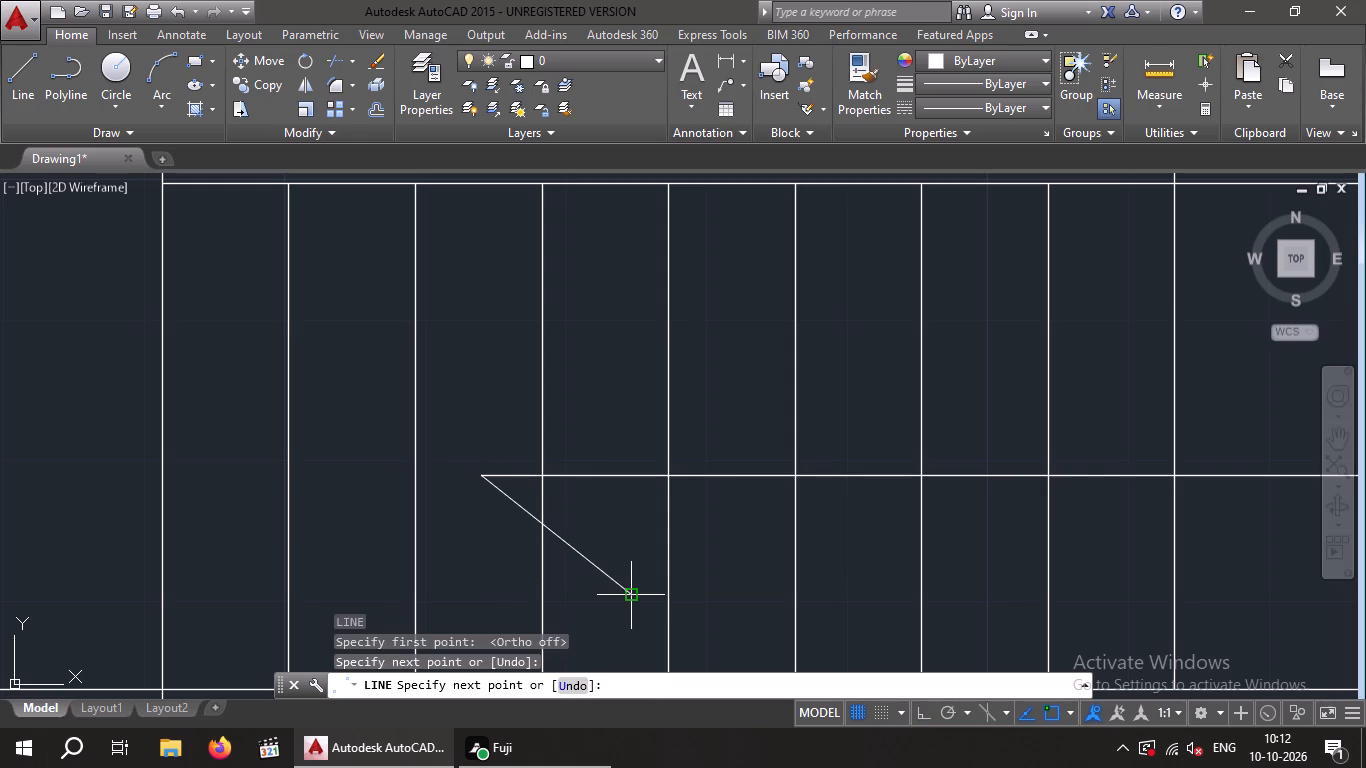
key("space")
key("space")
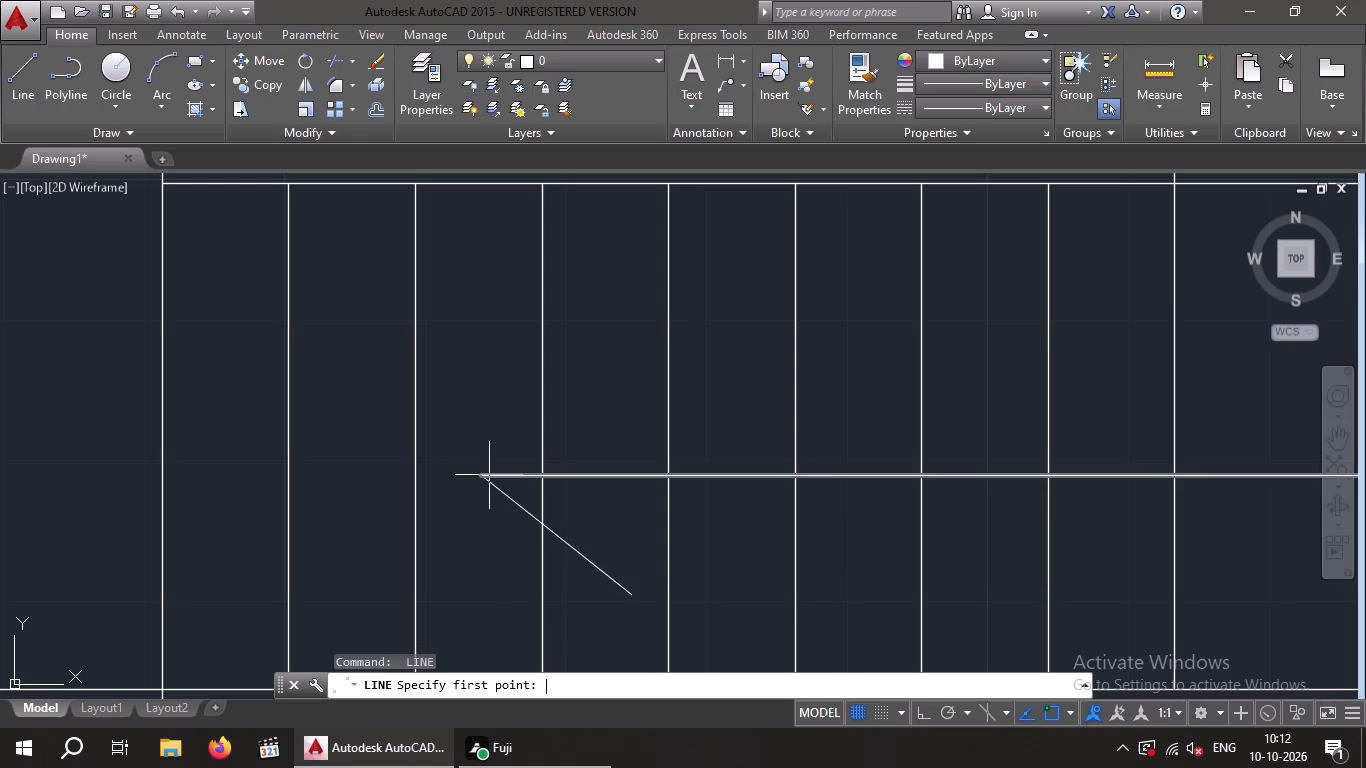
left_click(482, 476)
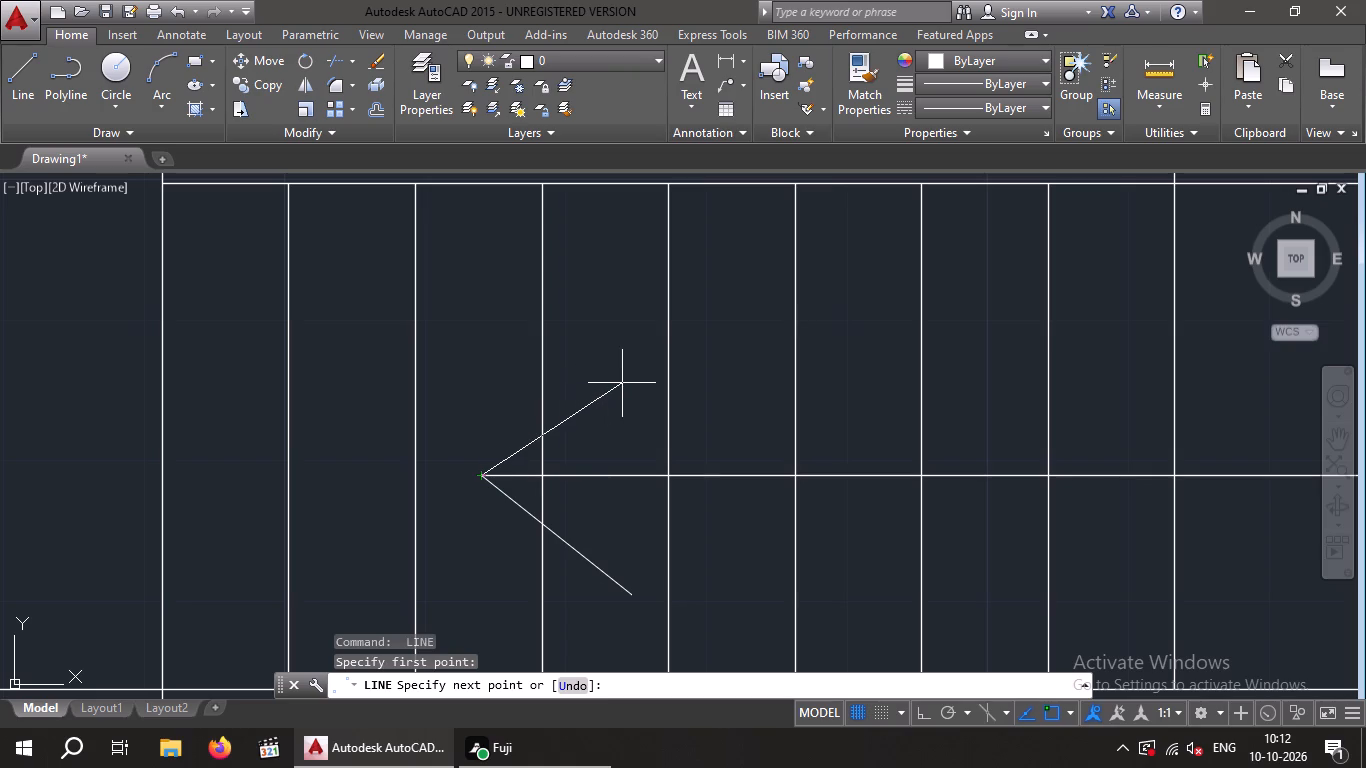
left_click(618, 384)
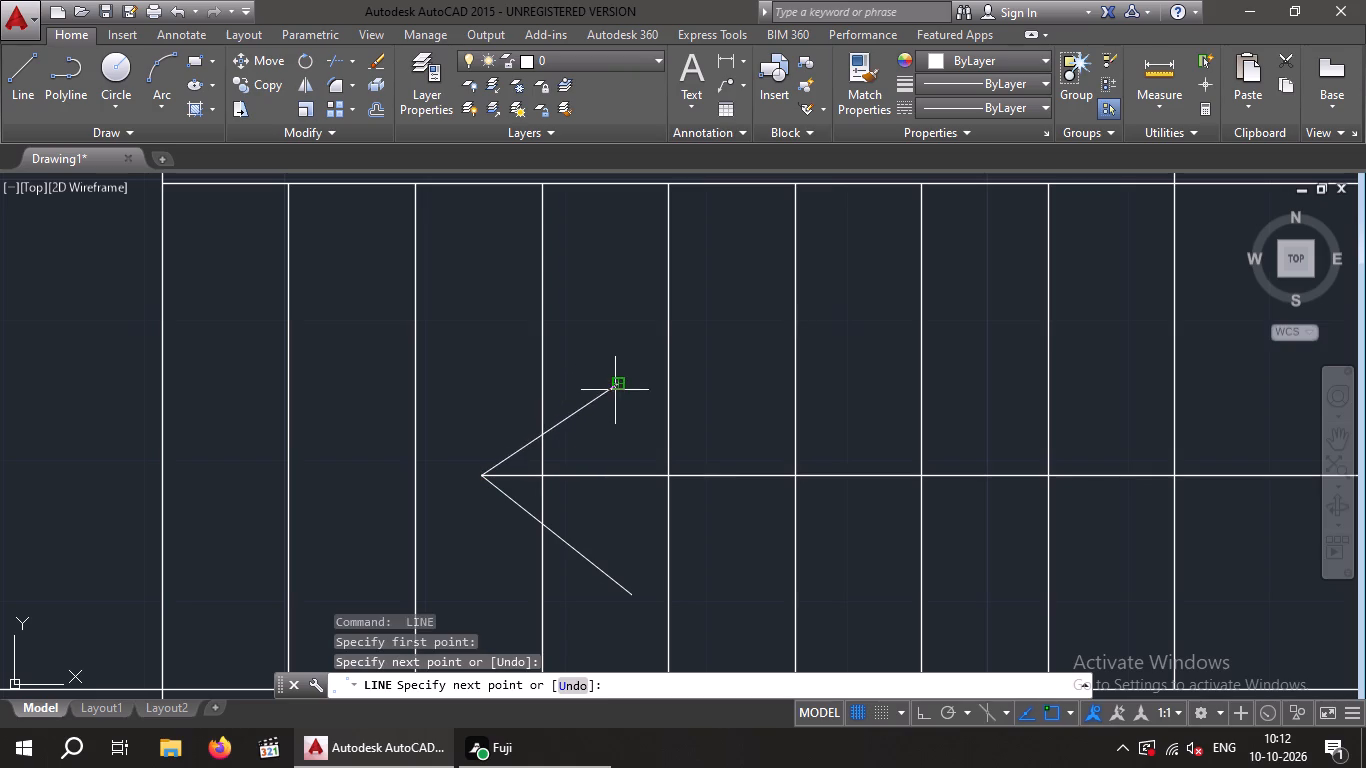
key("space")
key("Escape")
key("Escape")
Trim the inner line of the east exterior wall between the two lines of the staircase's upper wall.
scroll(649, 407, "down", 2)
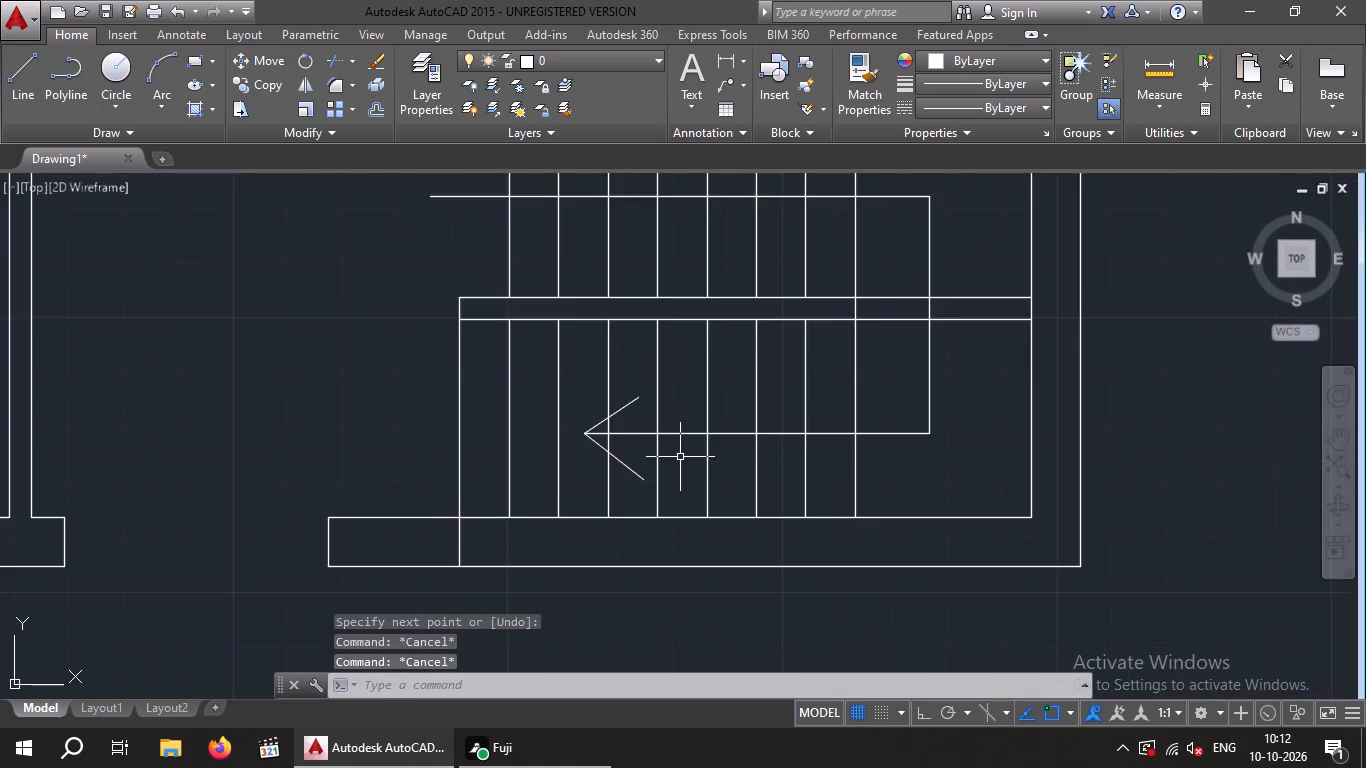
scroll(680, 457, "down", 1)
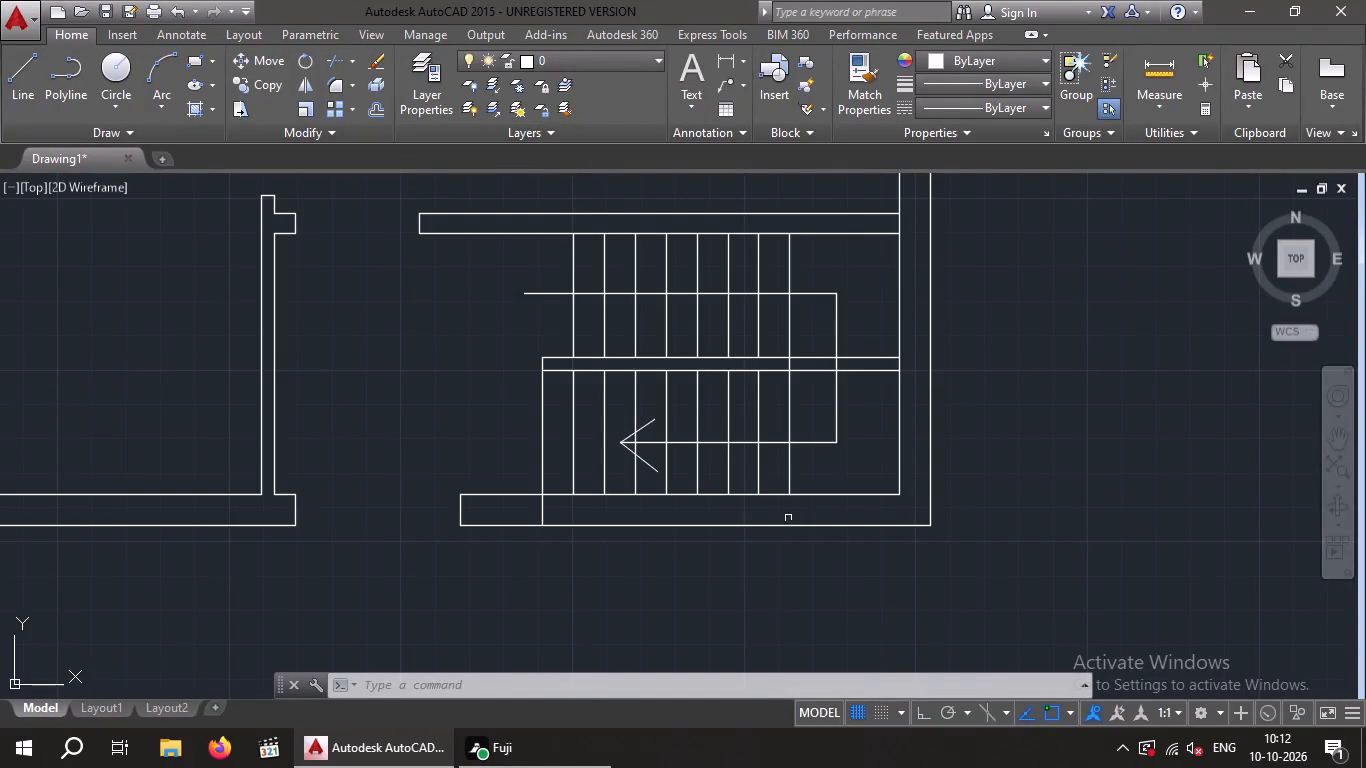
key("Escape")
key("Escape")
key("t")
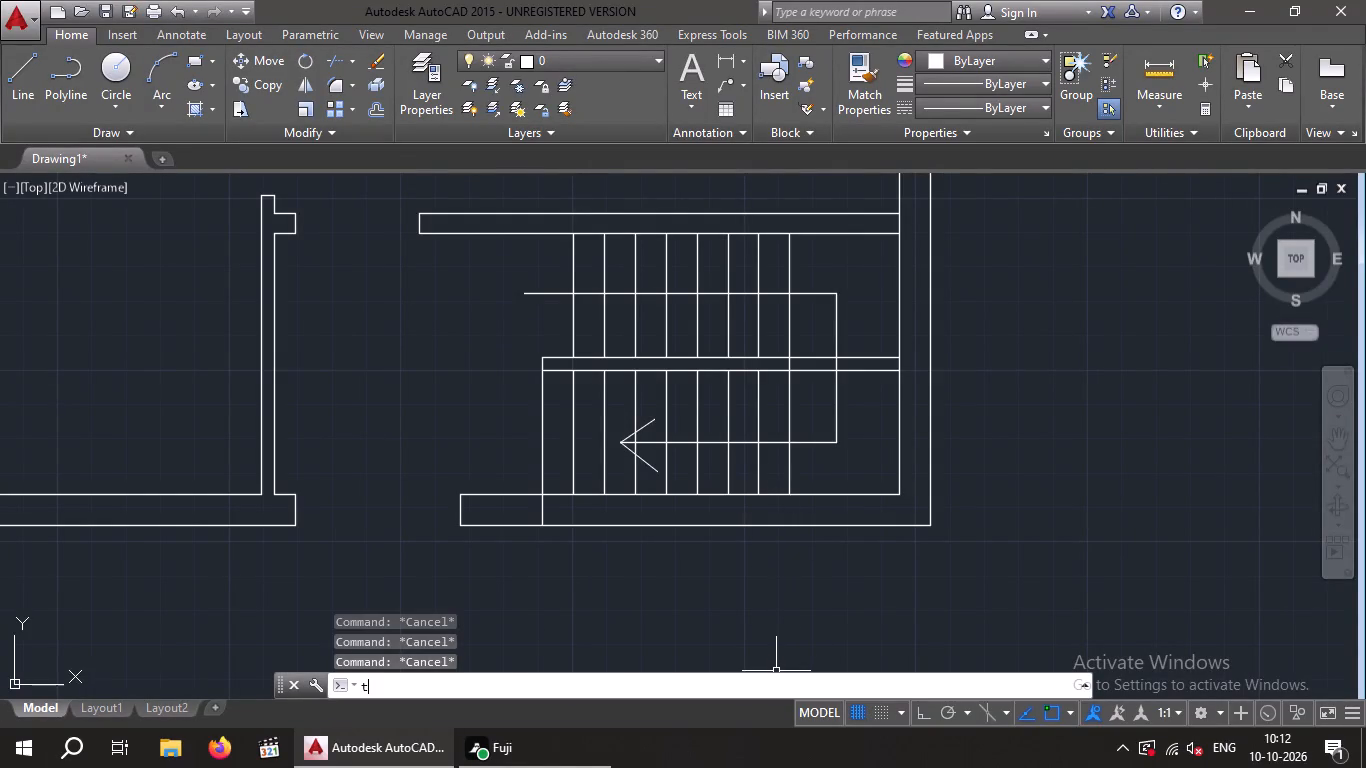
key("r")
key("space")
key("space")
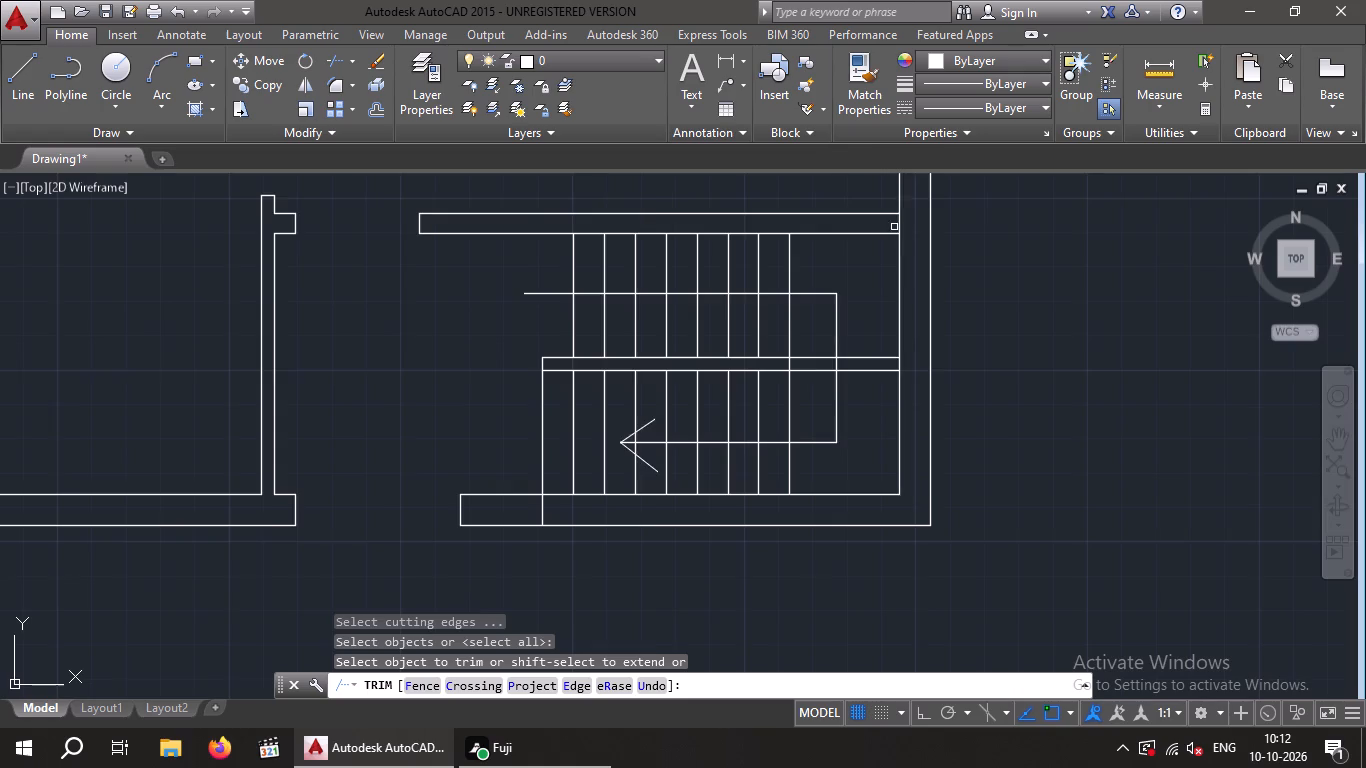
scroll(894, 224, "up", 1)
left_click(919, 223)
left_click(891, 227)
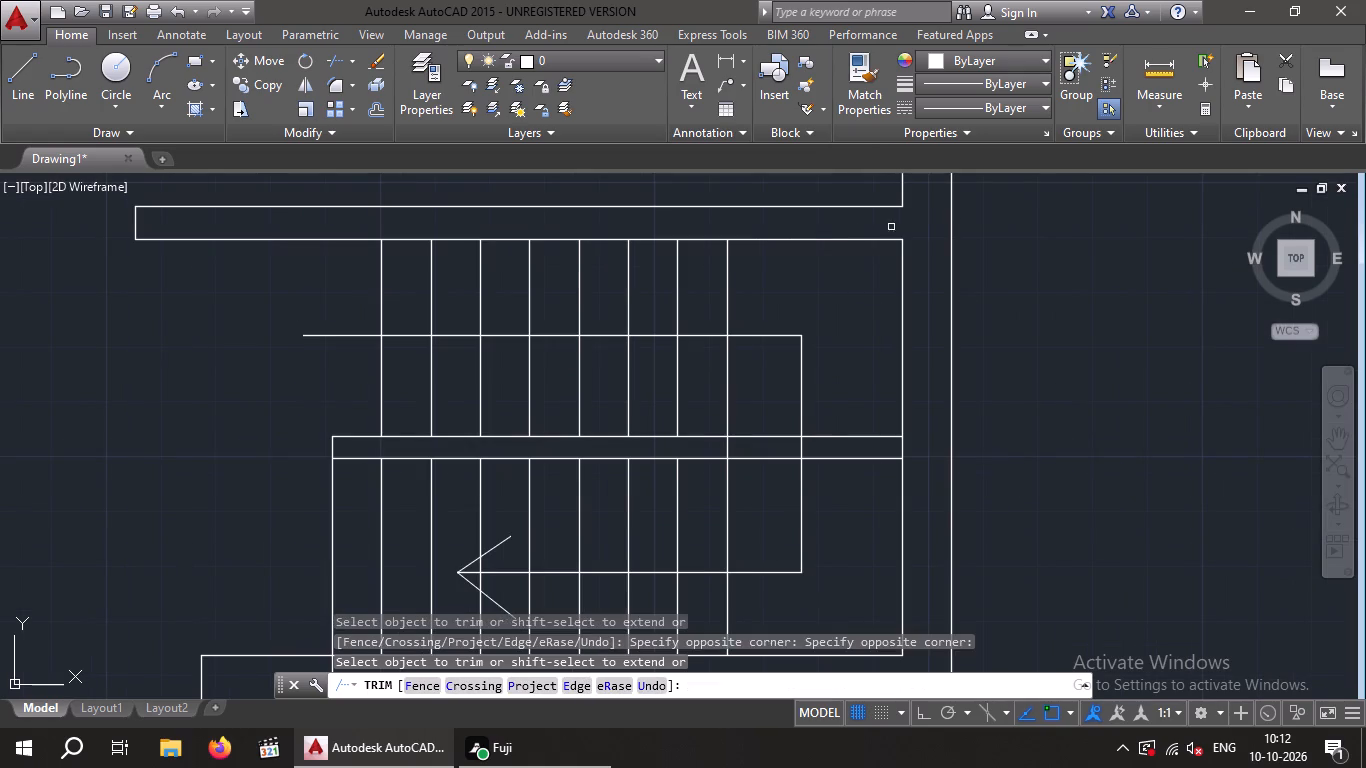
Trim the inner line of the east exterior wall where the top-right room's lower wall meets it.
scroll(893, 244, "down", 1)
middle_click_drag(893, 252, 833, 498)
scroll(846, 469, "down", 1)
scroll(794, 386, "down", 2)
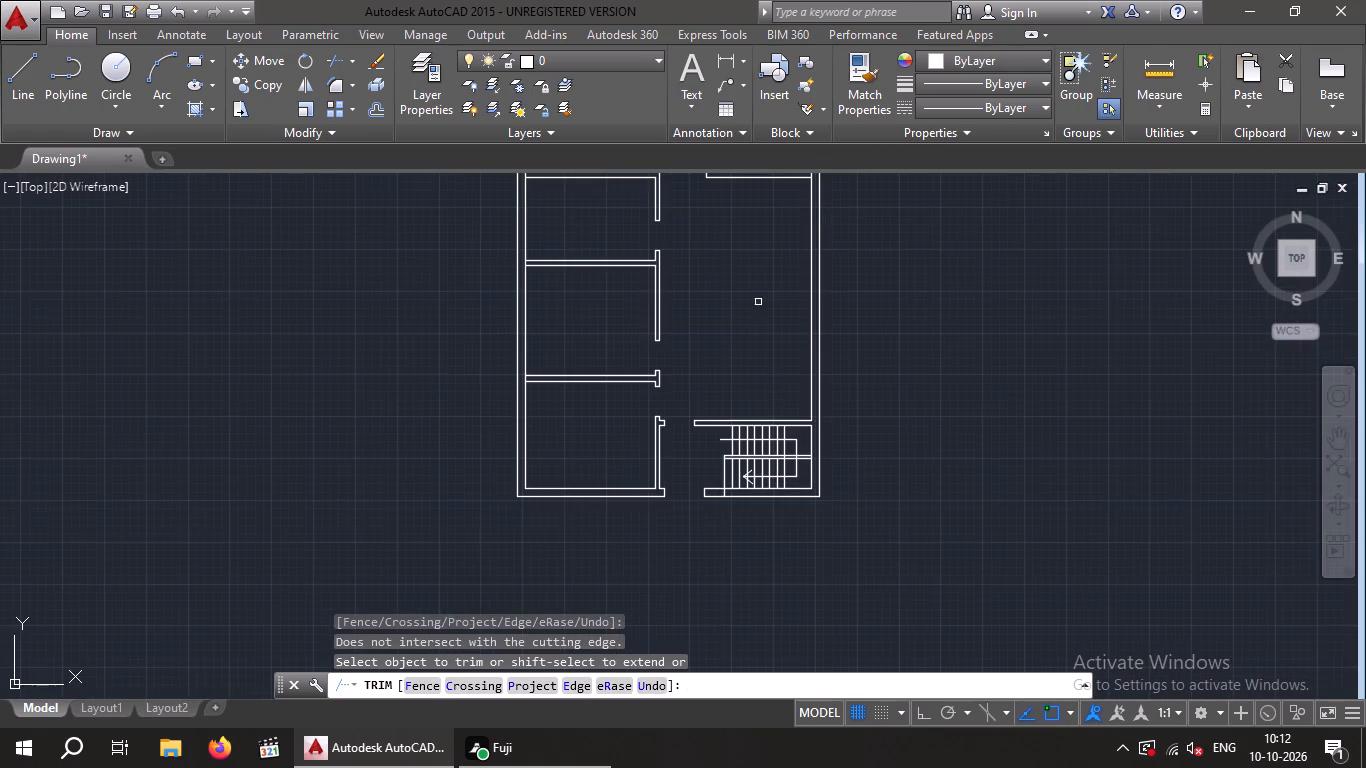
middle_click_drag(756, 302, 632, 439)
scroll(682, 305, "up", 6)
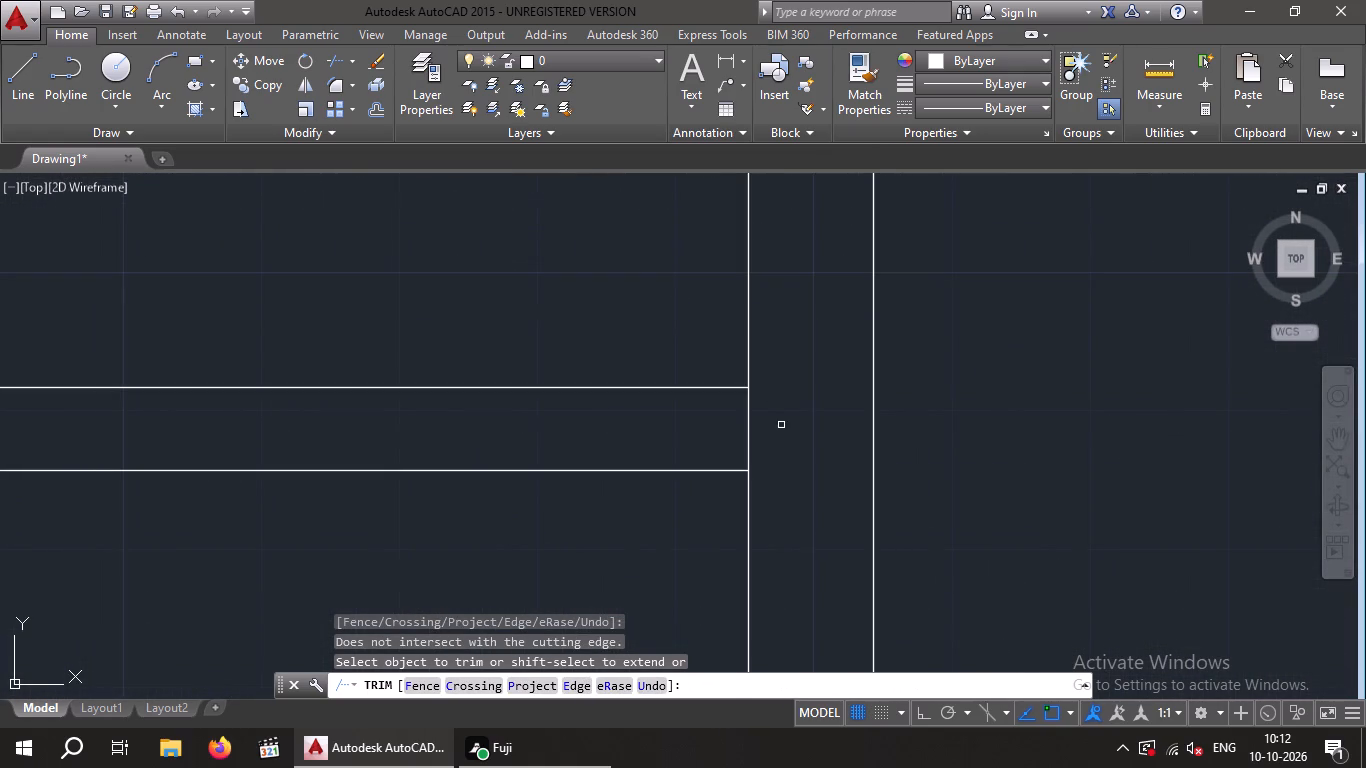
left_click_drag(781, 428, 699, 439)
left_click(694, 439)
scroll(723, 420, "down", 5)
scroll(711, 253, "down", 2)
middle_click_drag(713, 285, 713, 294)
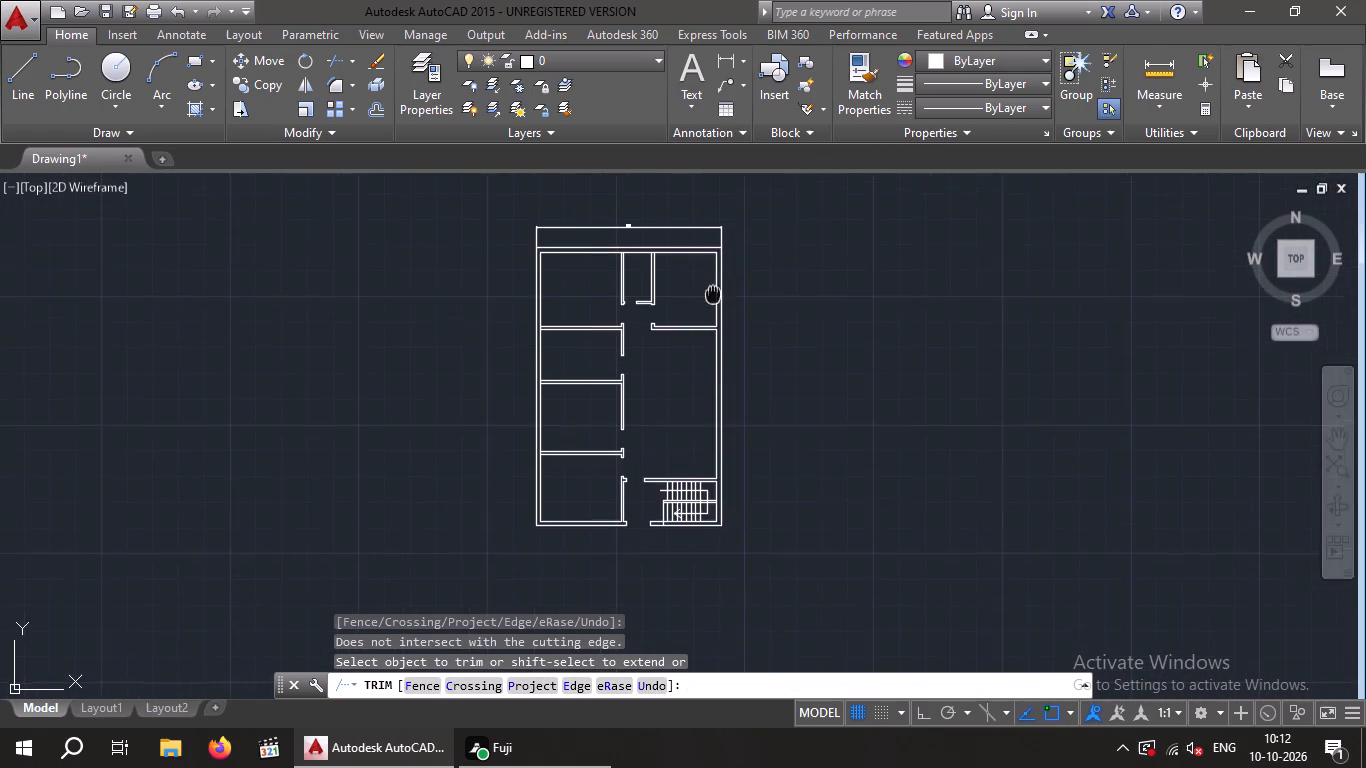
middle_click_drag(713, 294, 699, 342)
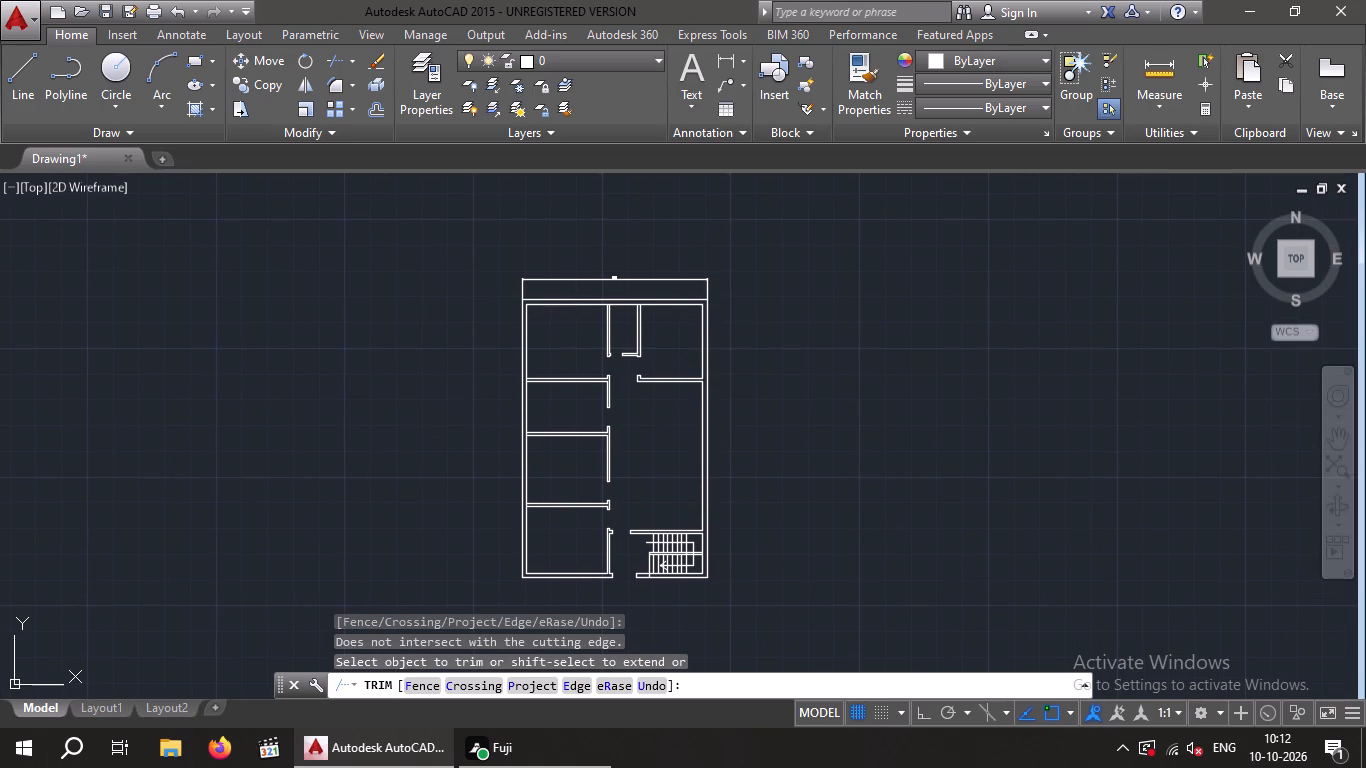
key("Escape")
key("Escape")
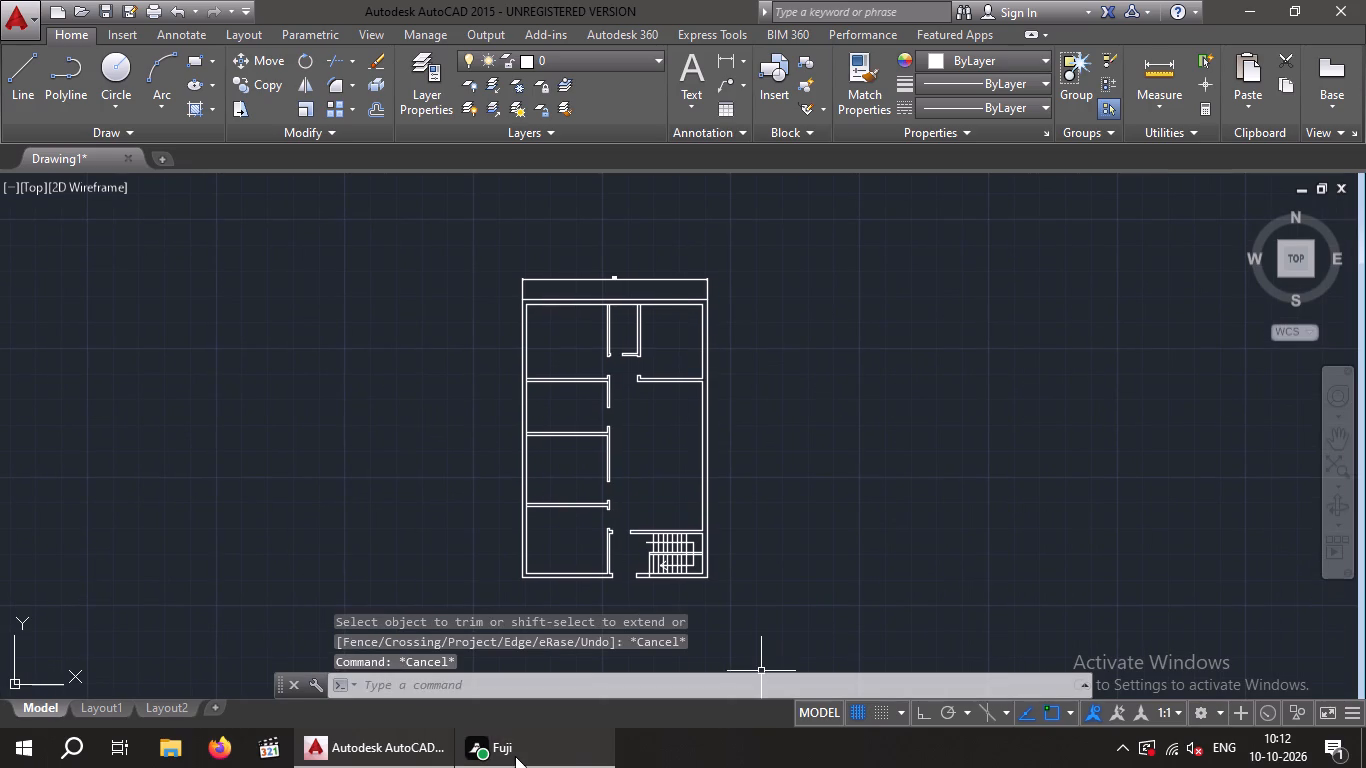
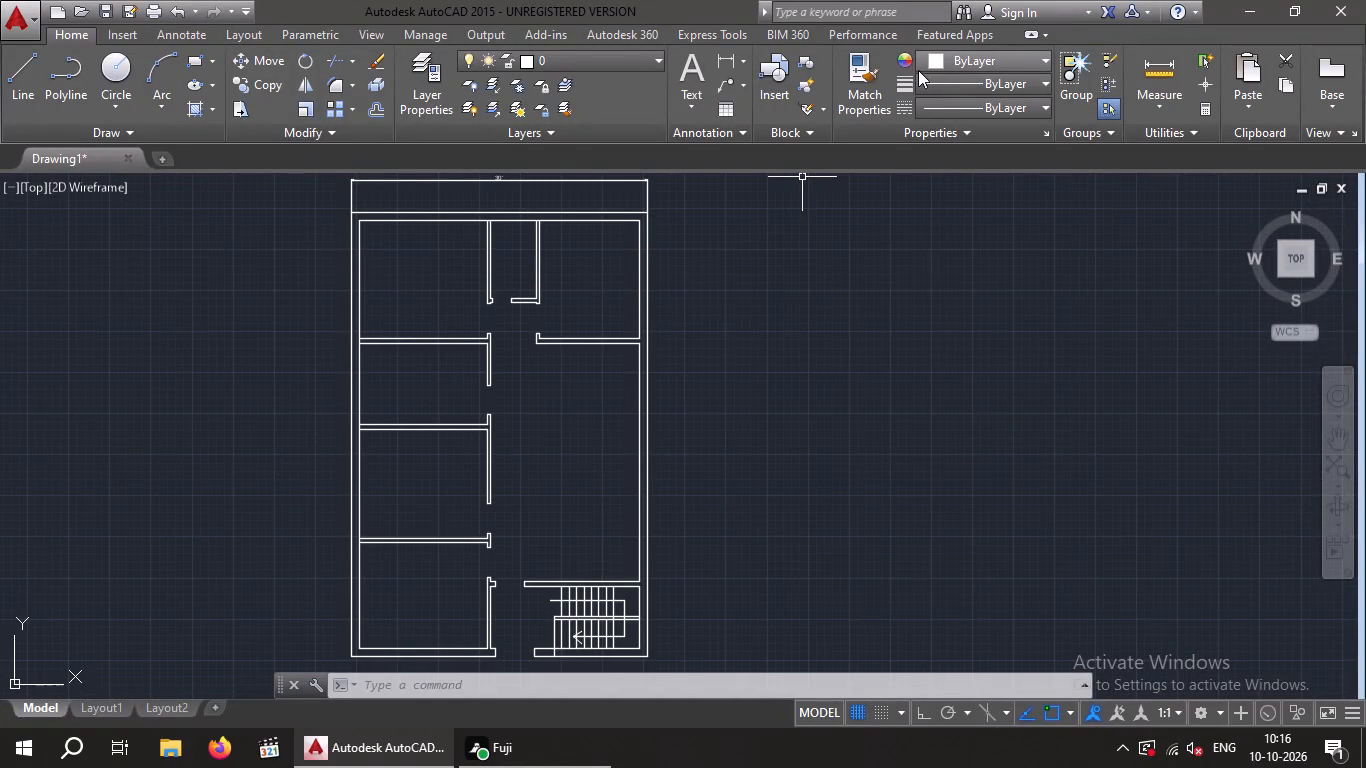
Add a vertical linear dimension along the full outer face of the east exterior wall, with Ortho on, placed just outside the plan.
left_click(718, 59)
scroll(649, 219, "up", 2)
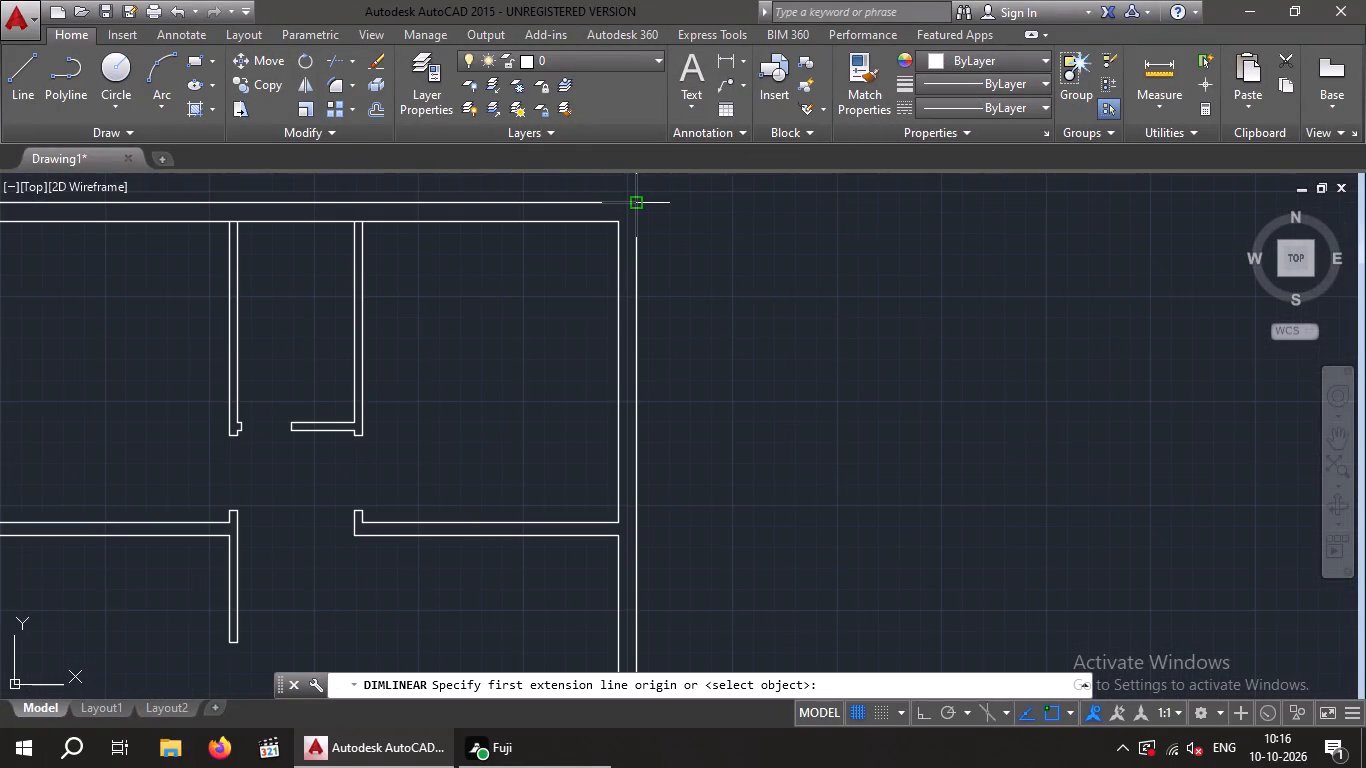
left_click(641, 198)
scroll(626, 302, "down", 4)
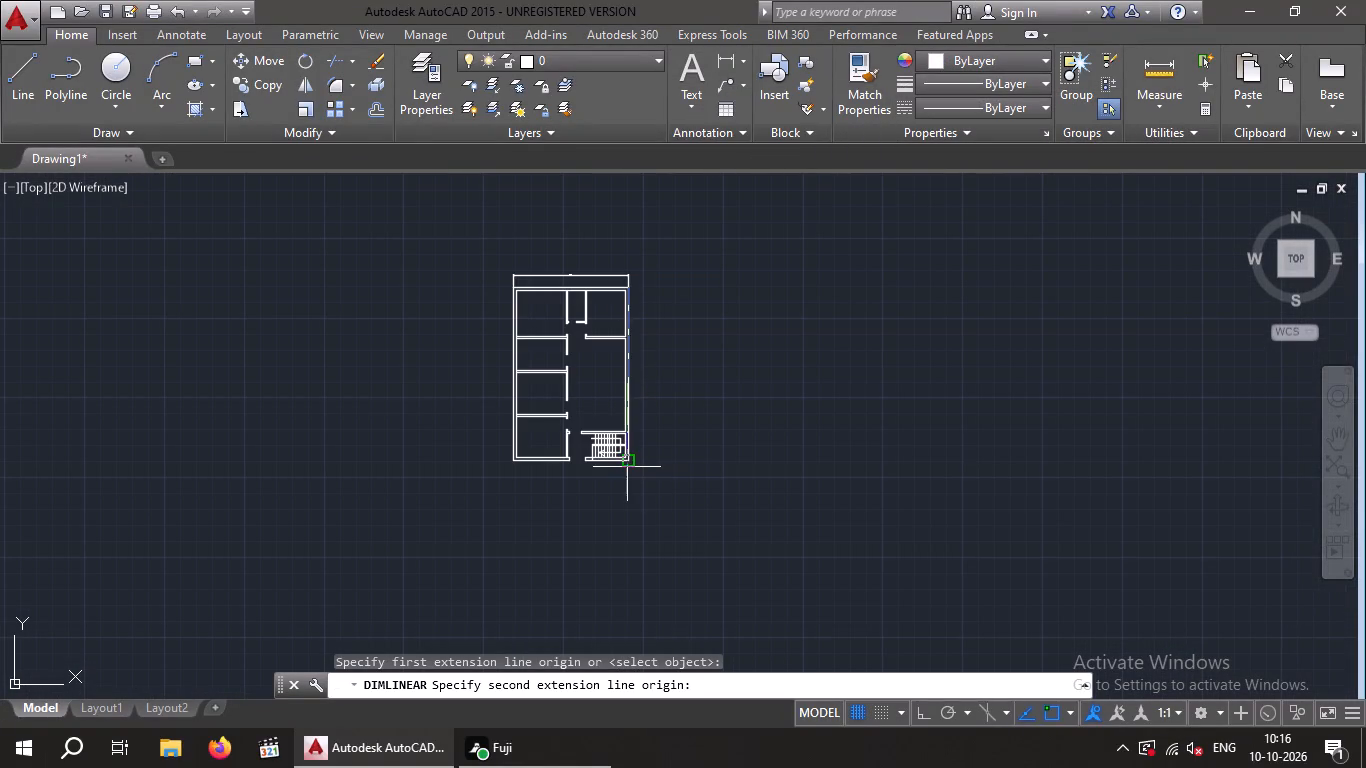
key("F8")
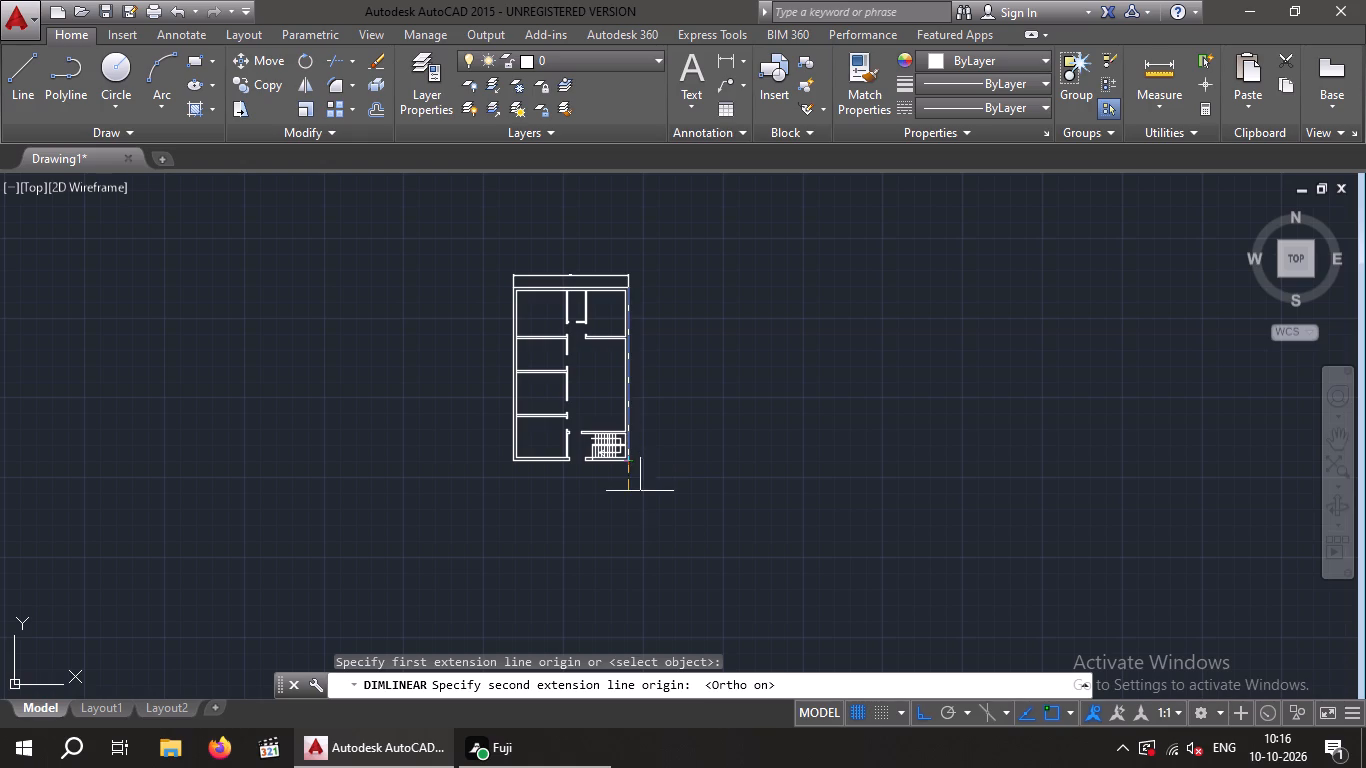
scroll(639, 488, "up", 4)
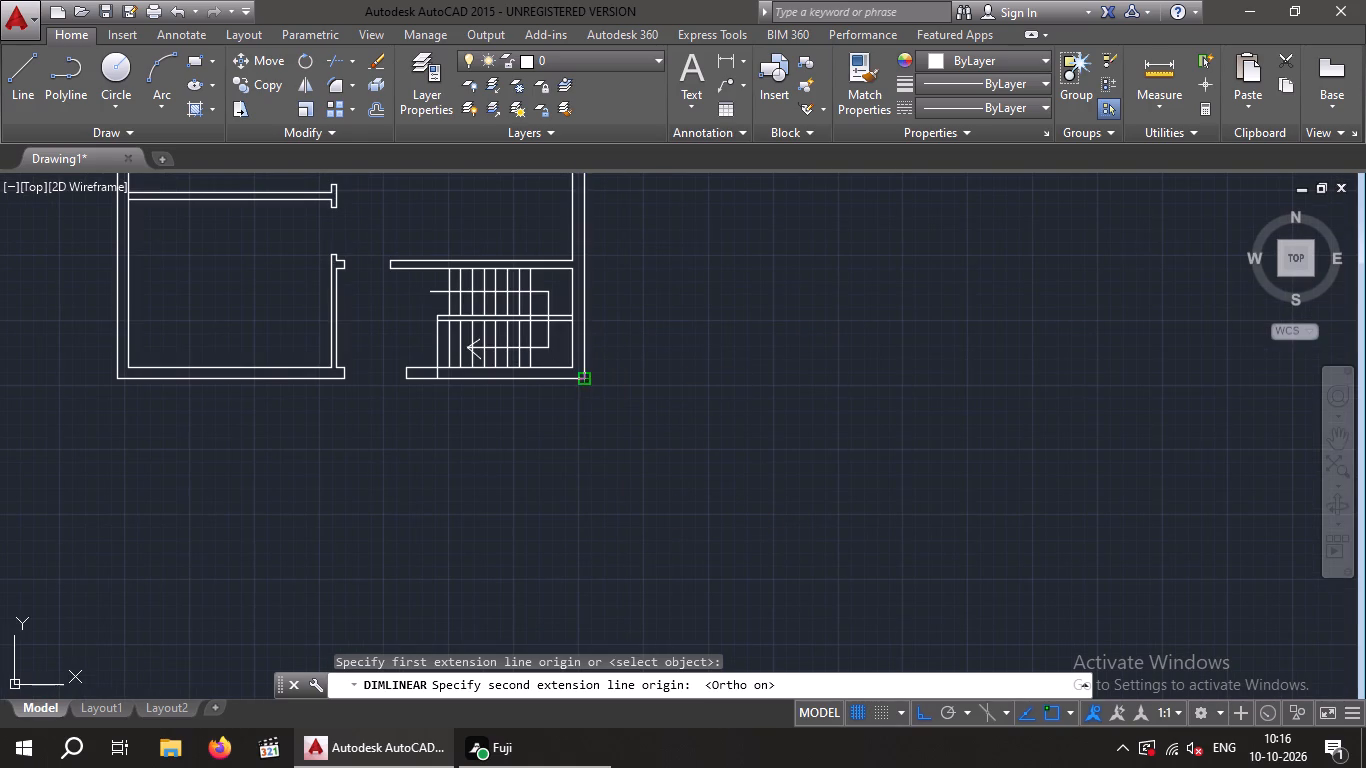
left_click(583, 381)
left_click(627, 394)
scroll(627, 394, "down", 1)
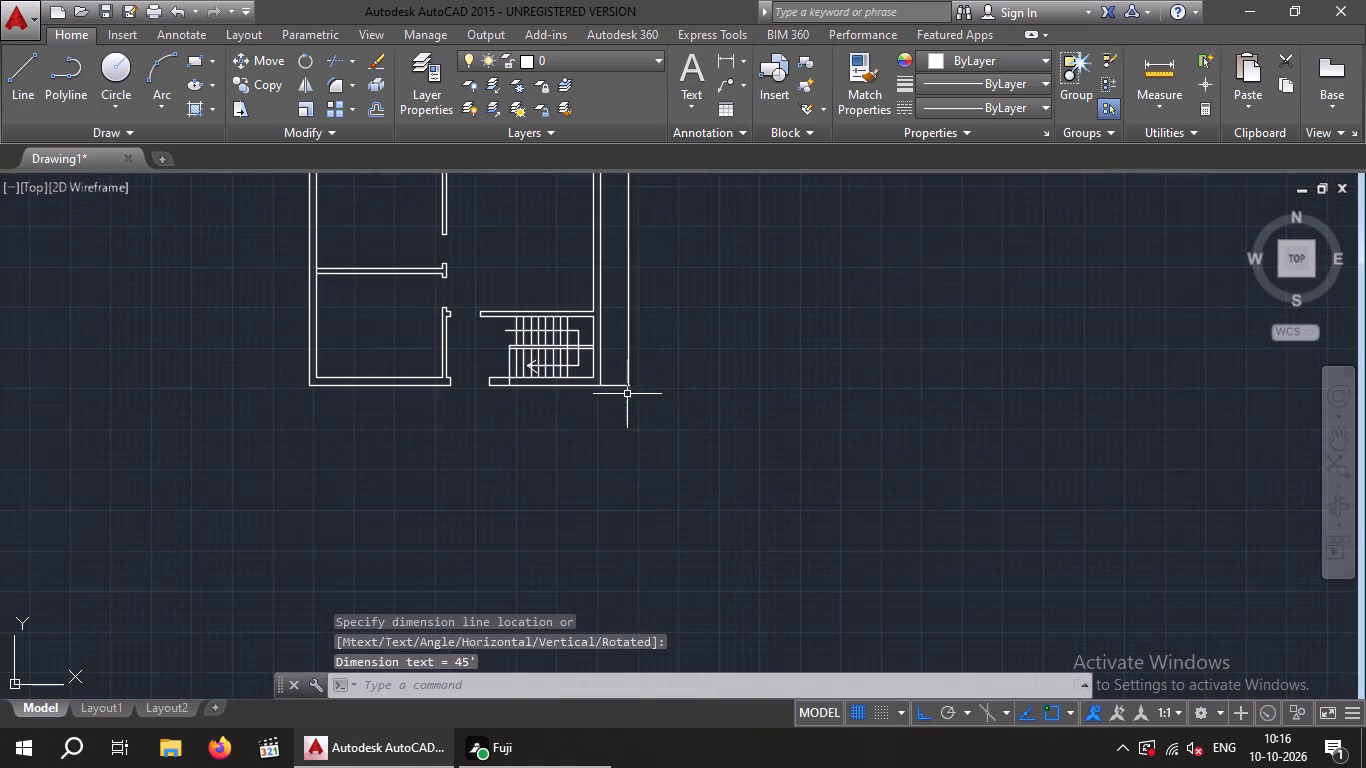
scroll(645, 284, "down", 2)
scroll(645, 238, "up", 8)
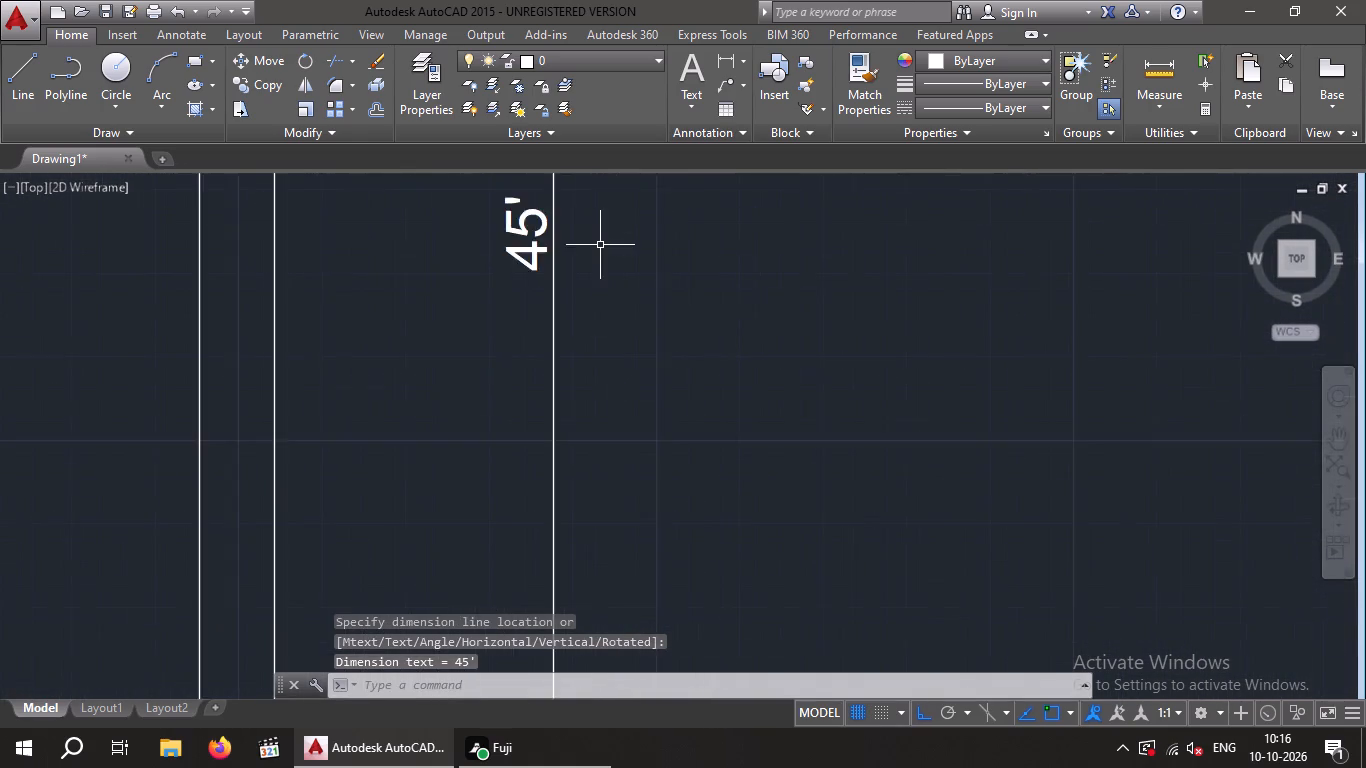
scroll(599, 250, "down", 9)
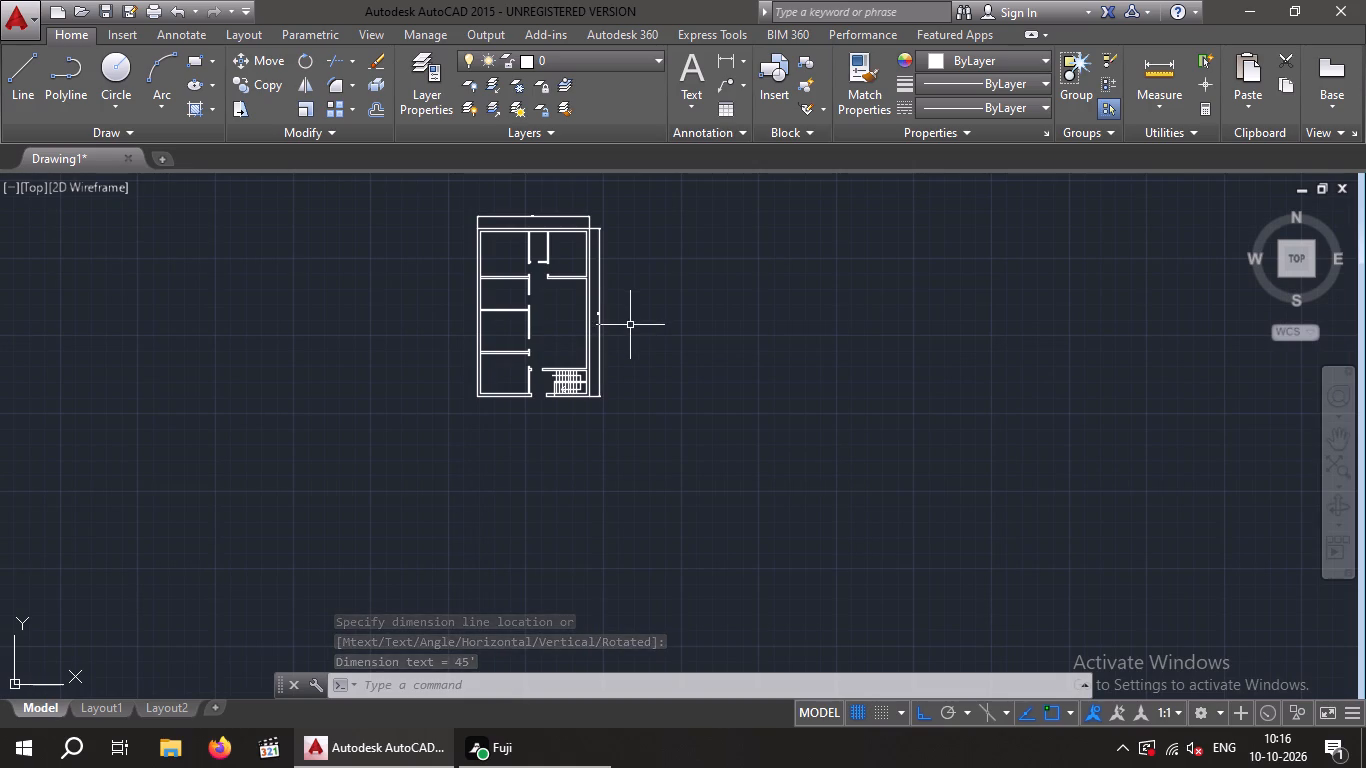
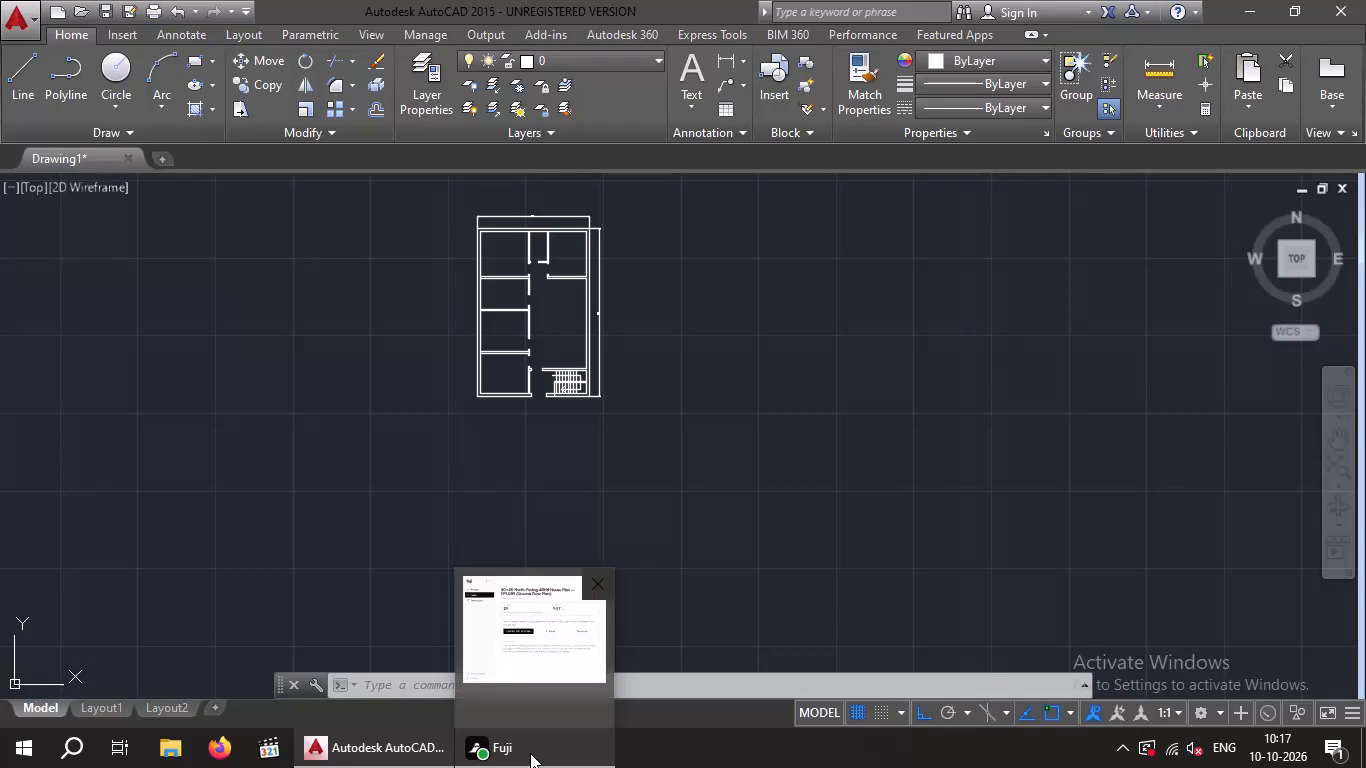
Insert a Door - Metric block from the architectural metric samples in the empty space east of the floor plan.
left_click(423, 754)
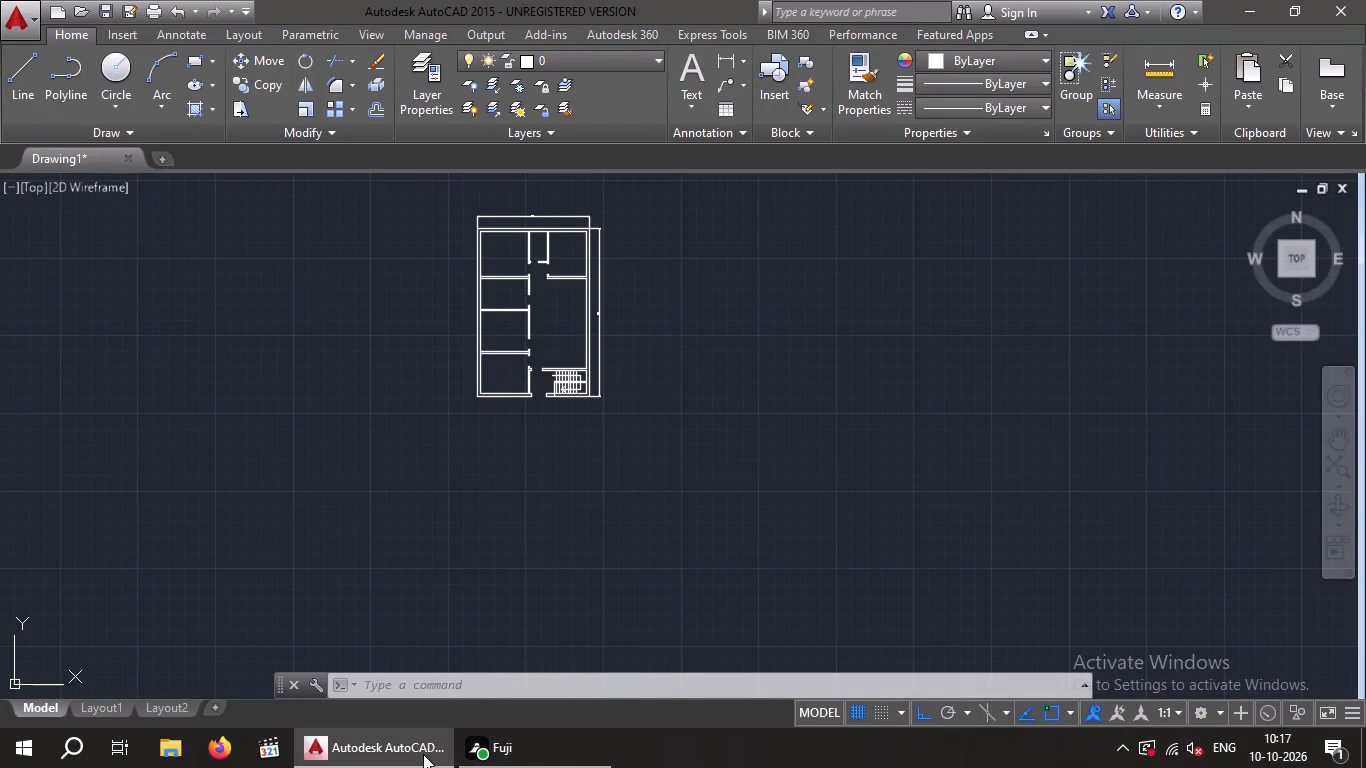
scroll(576, 331, "up", 5)
scroll(576, 331, "down", 1)
scroll(576, 331, "up", 1)
scroll(576, 331, "down", 2)
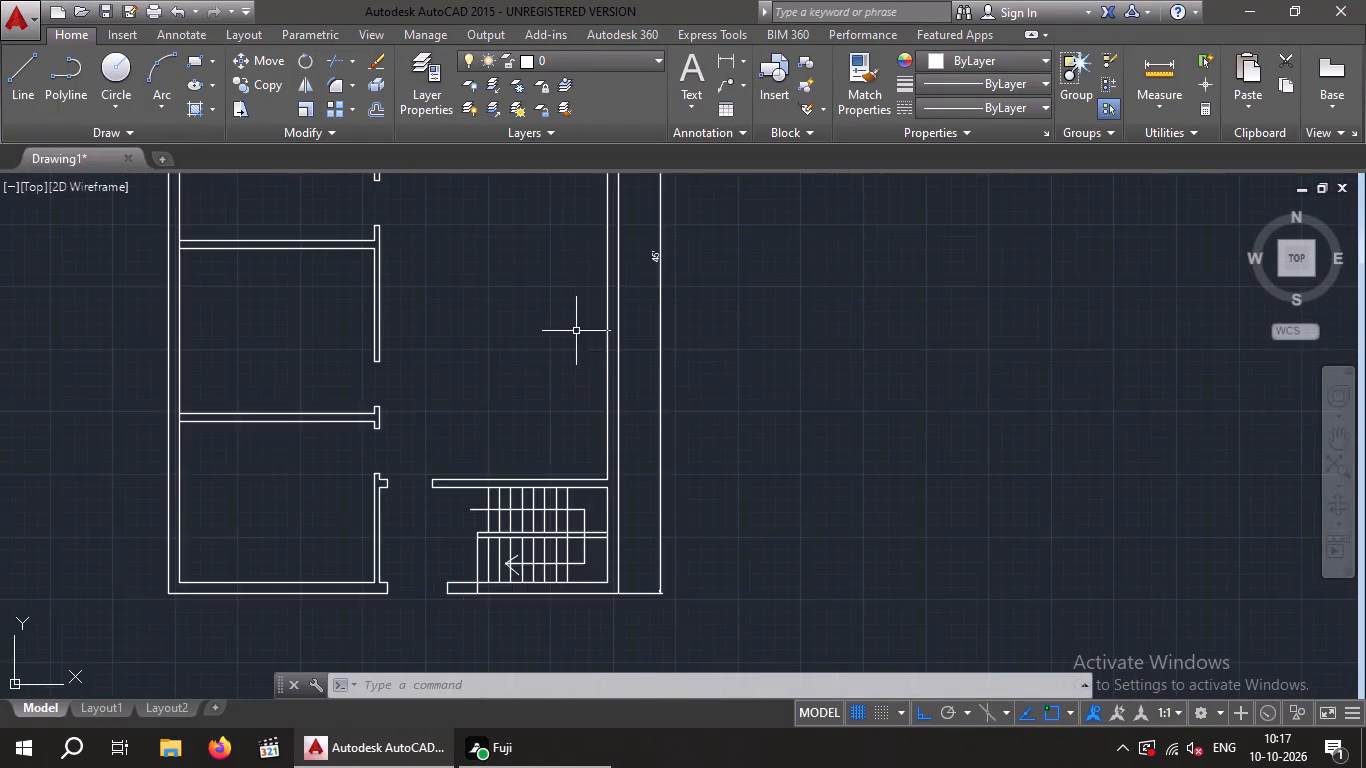
middle_click_drag(576, 330, 711, 505)
scroll(576, 330, "down", 1)
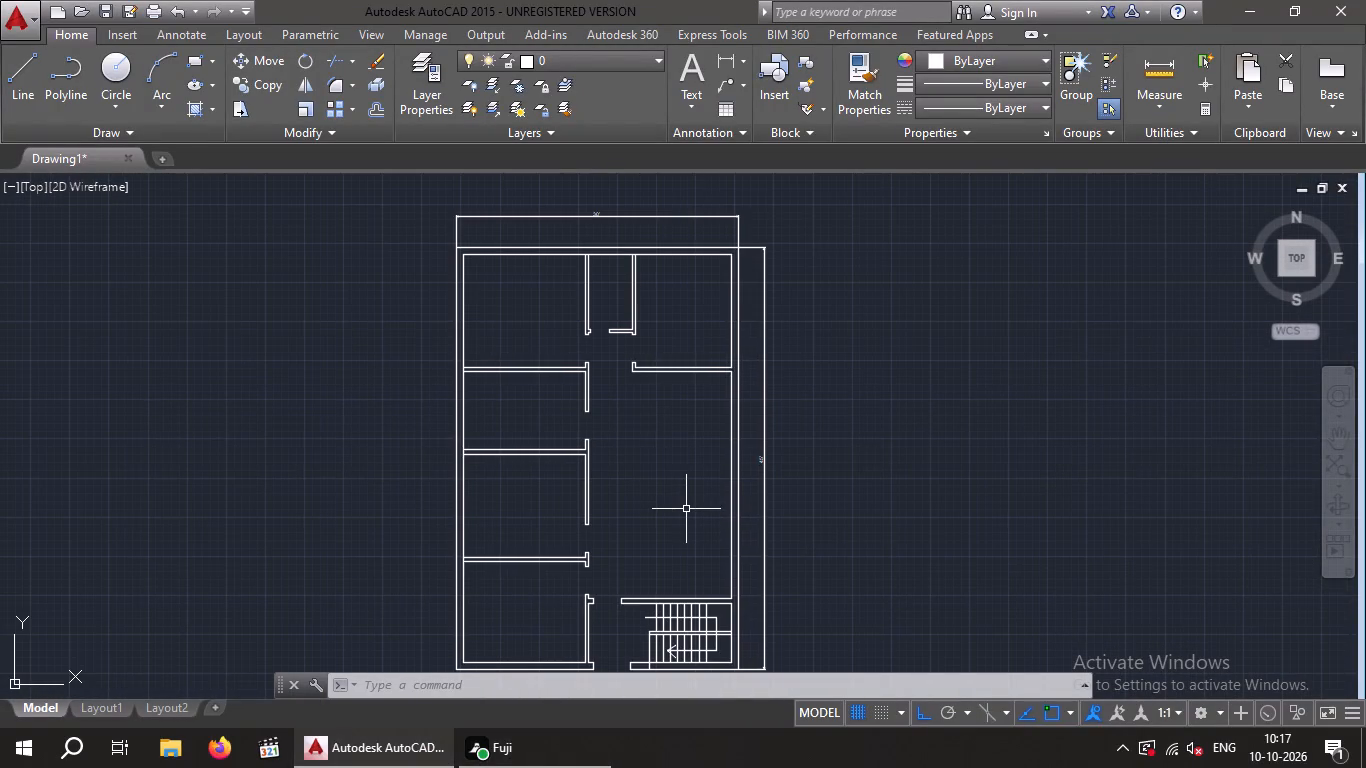
type("tp")
key("Return")
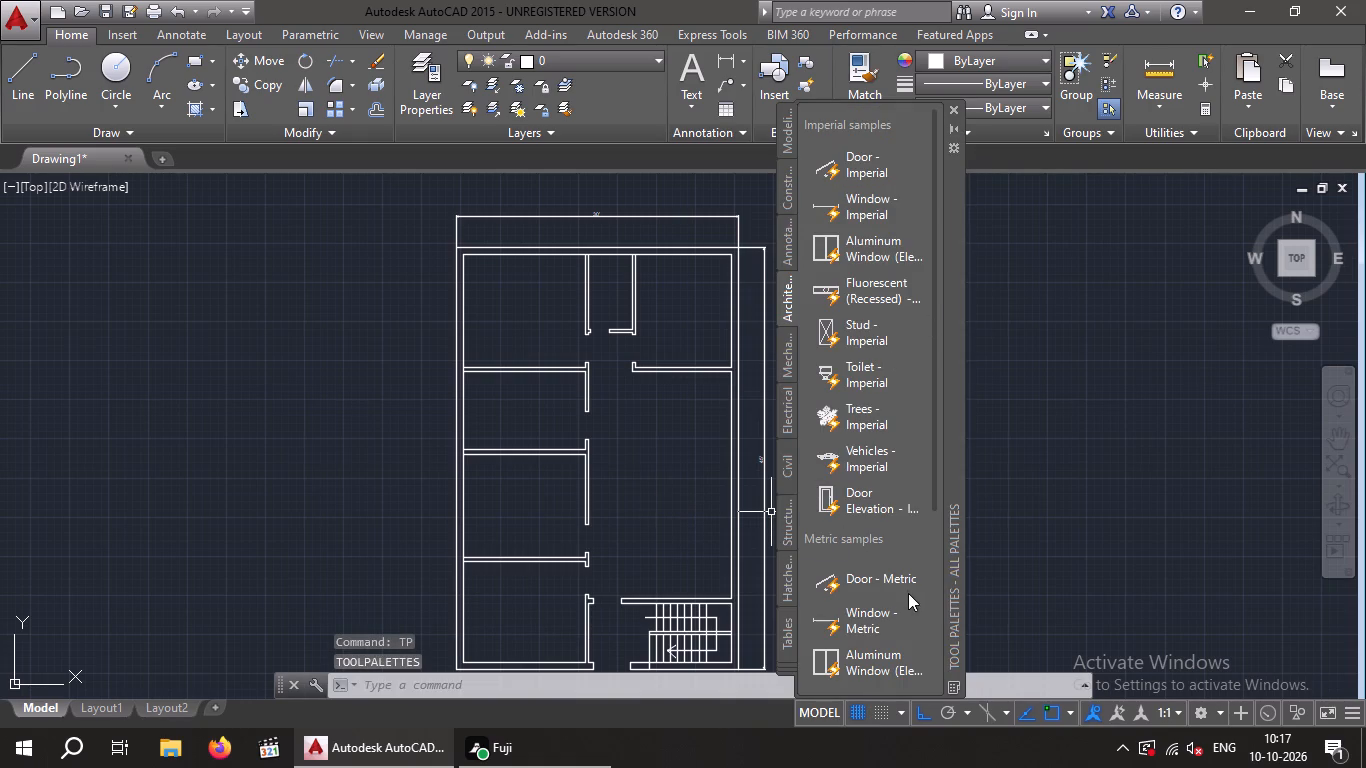
left_click(892, 579)
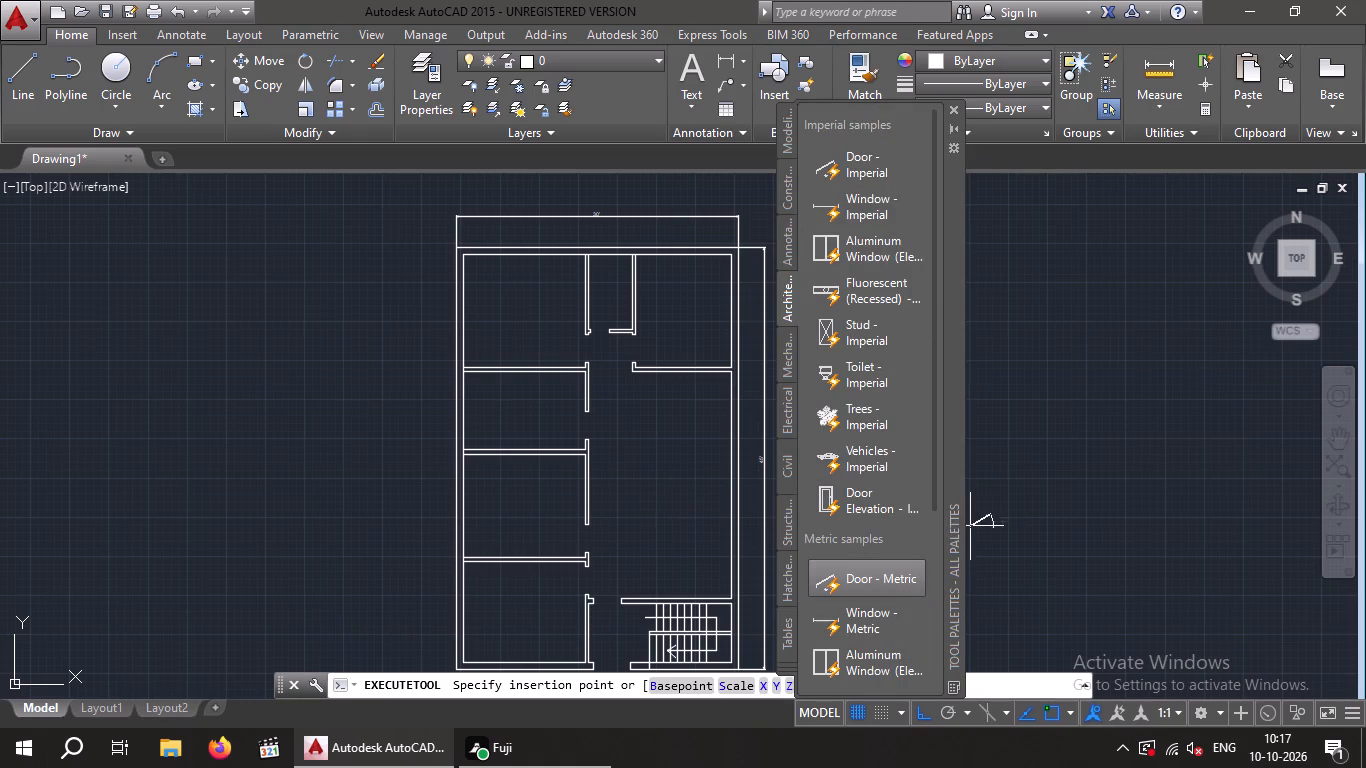
left_click(1069, 424)
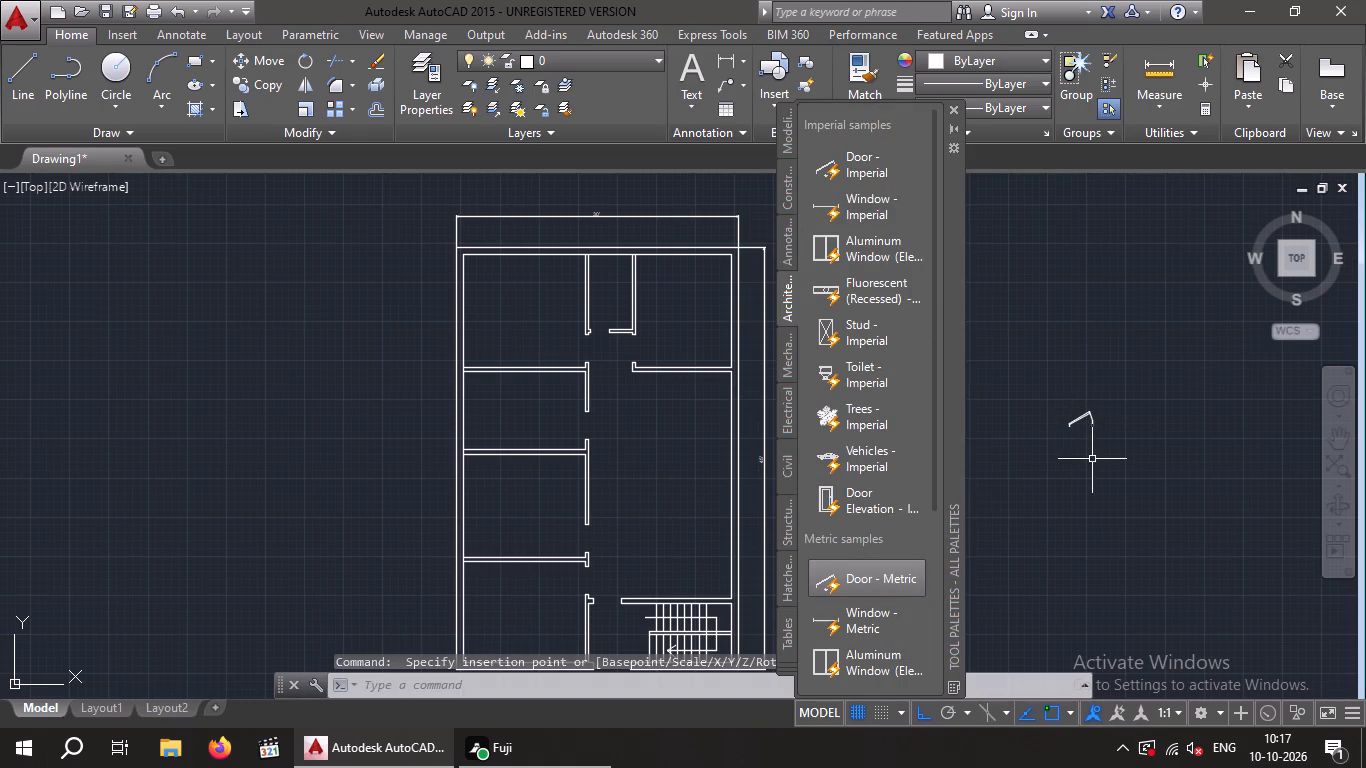
key("Escape")
key("Escape")
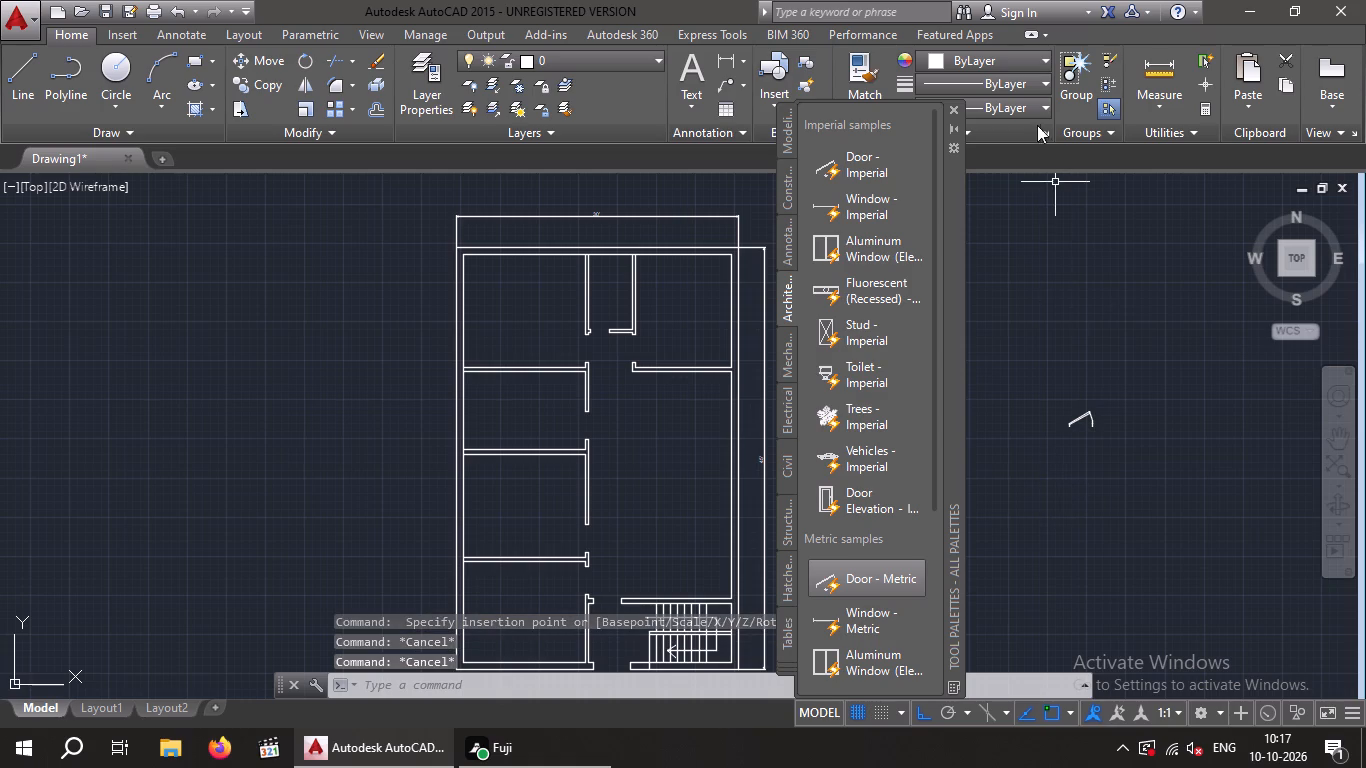
left_click(952, 109)
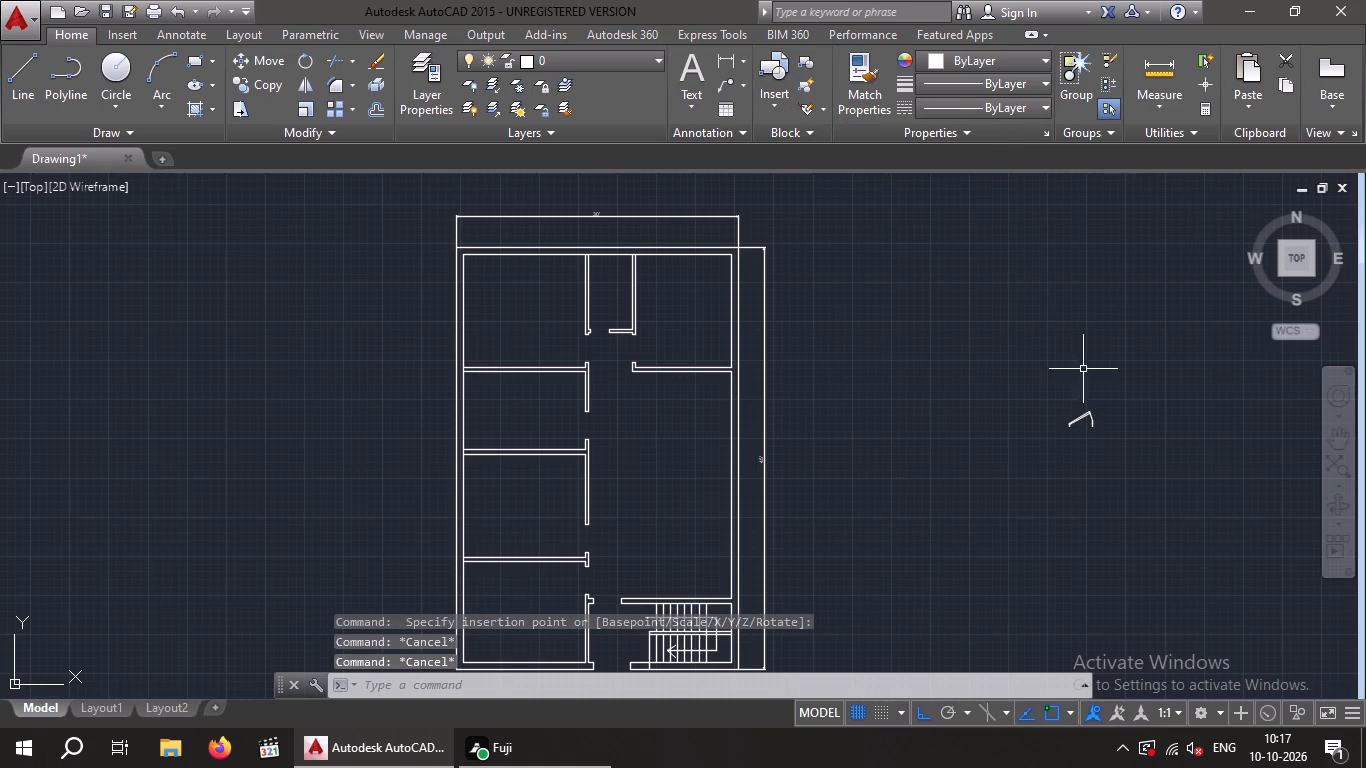
Set the inserted door block to Open 90º and flip it horizontally so its hinge is on the east side.
left_click(1078, 420)
scroll(1070, 406, "up", 5)
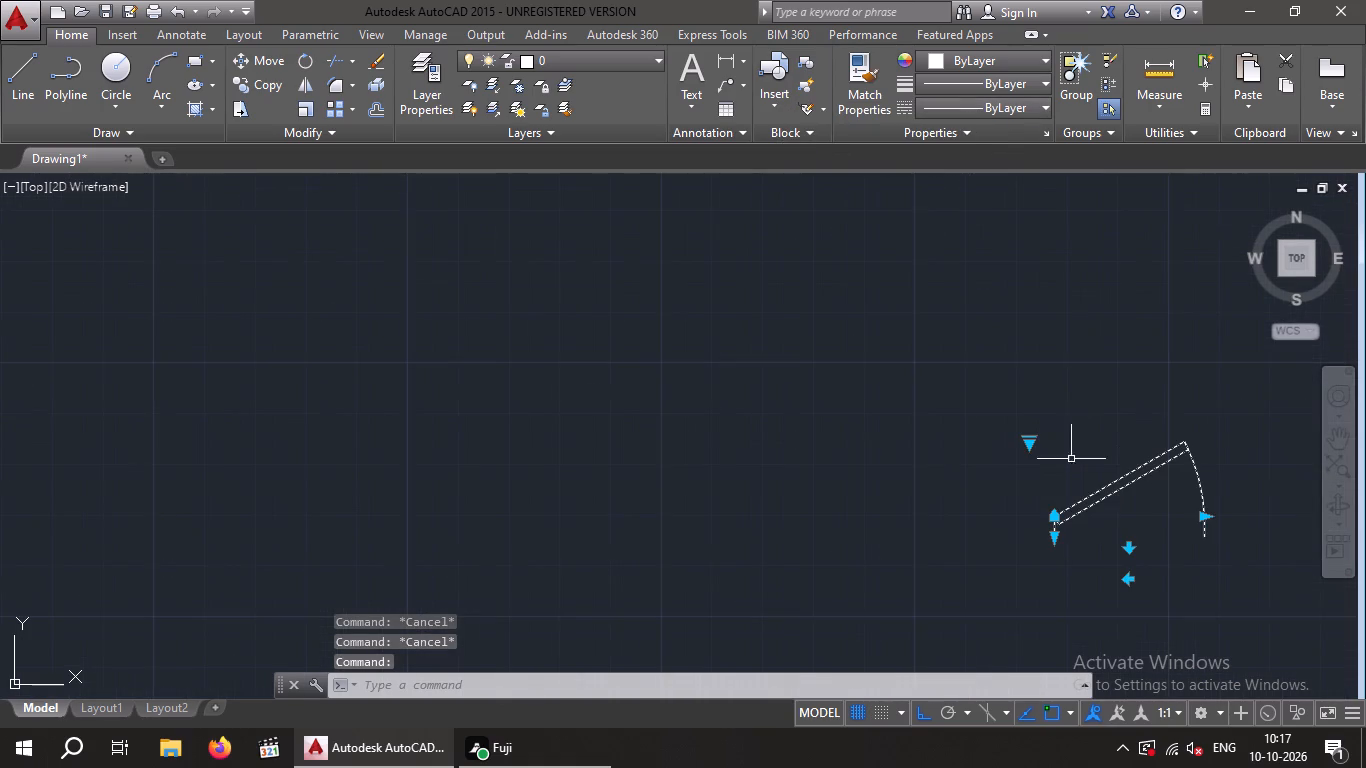
left_click(1029, 446)
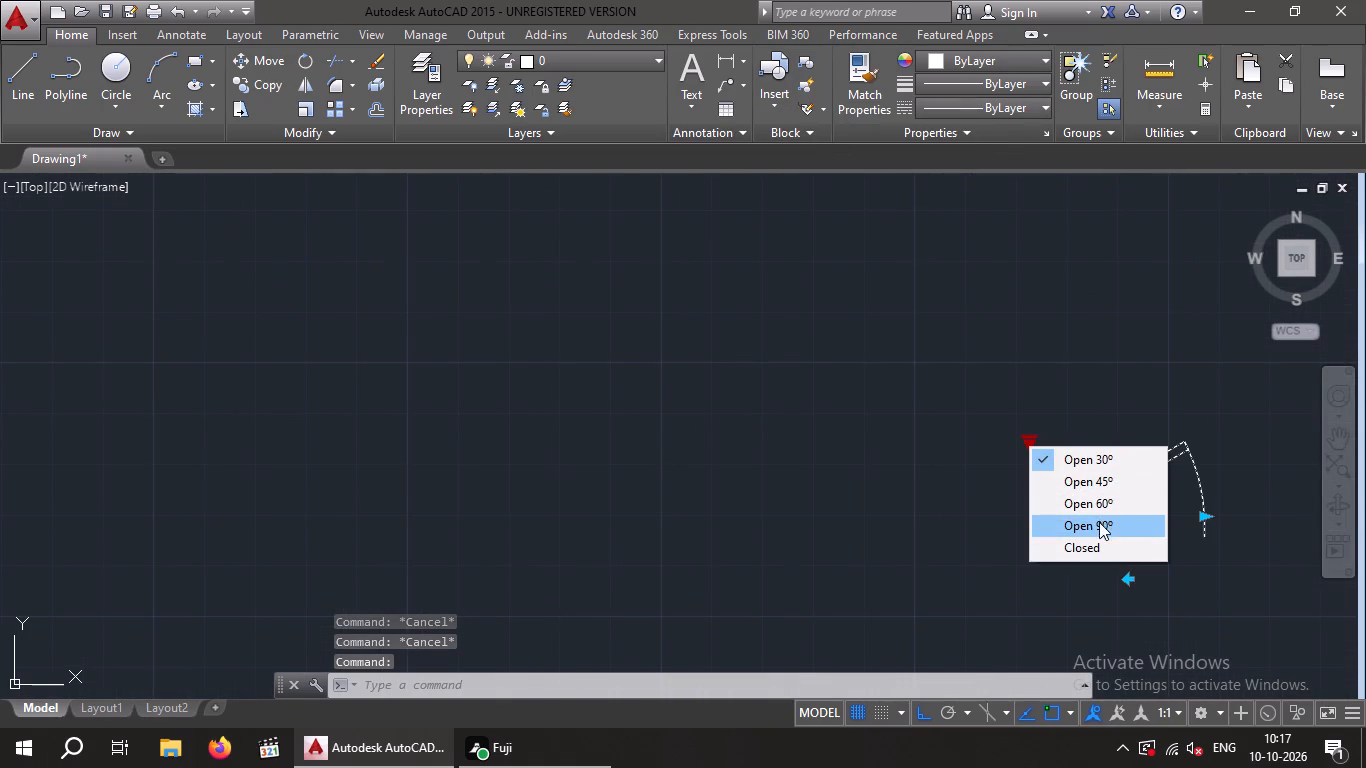
left_click(1099, 526)
middle_click_drag(1104, 534, 902, 370)
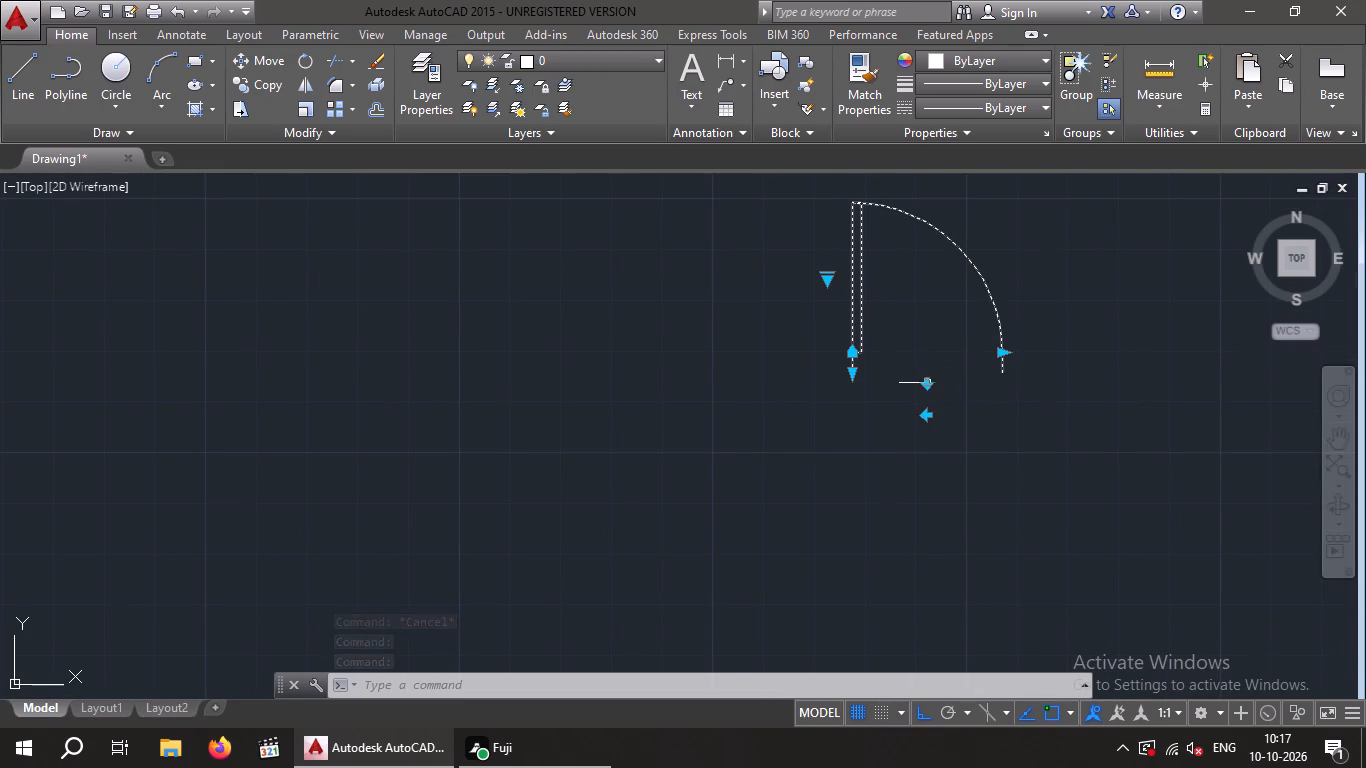
left_click(930, 416)
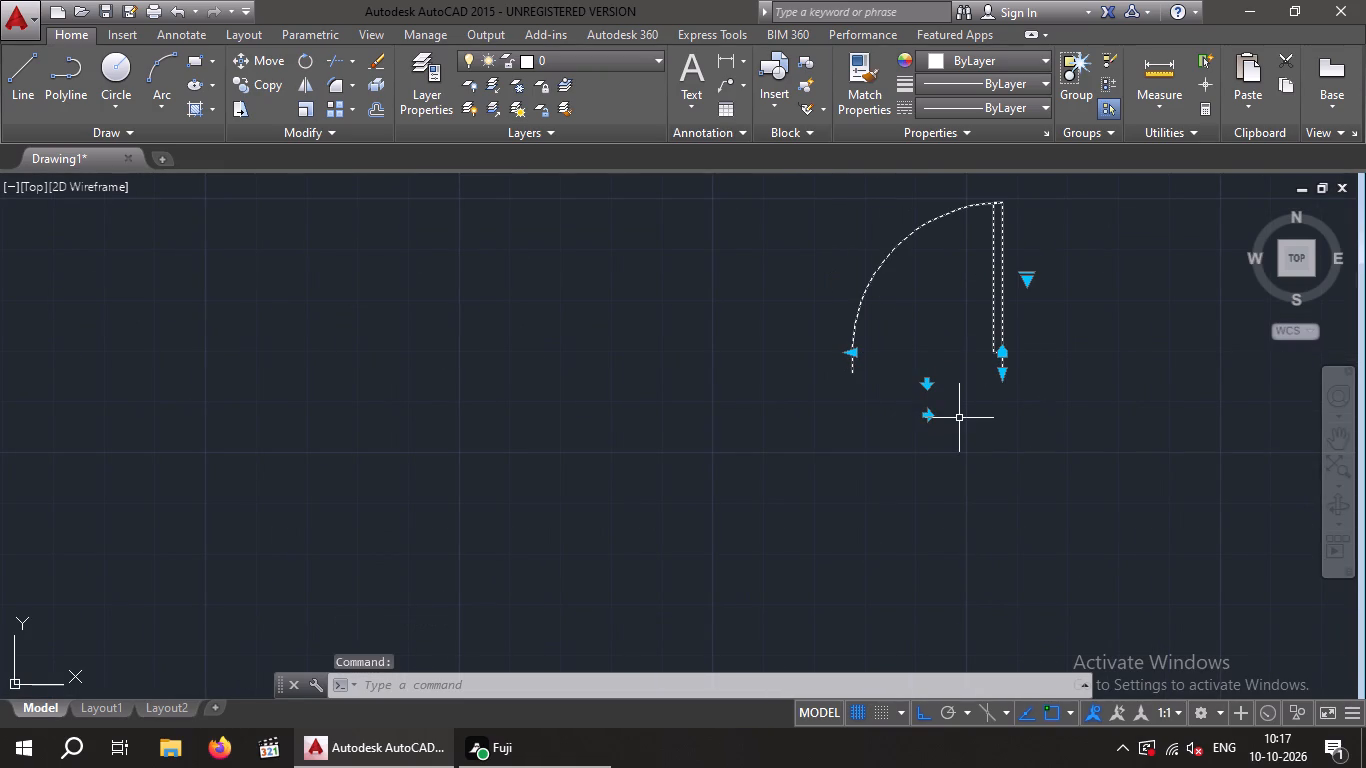
key("Escape")
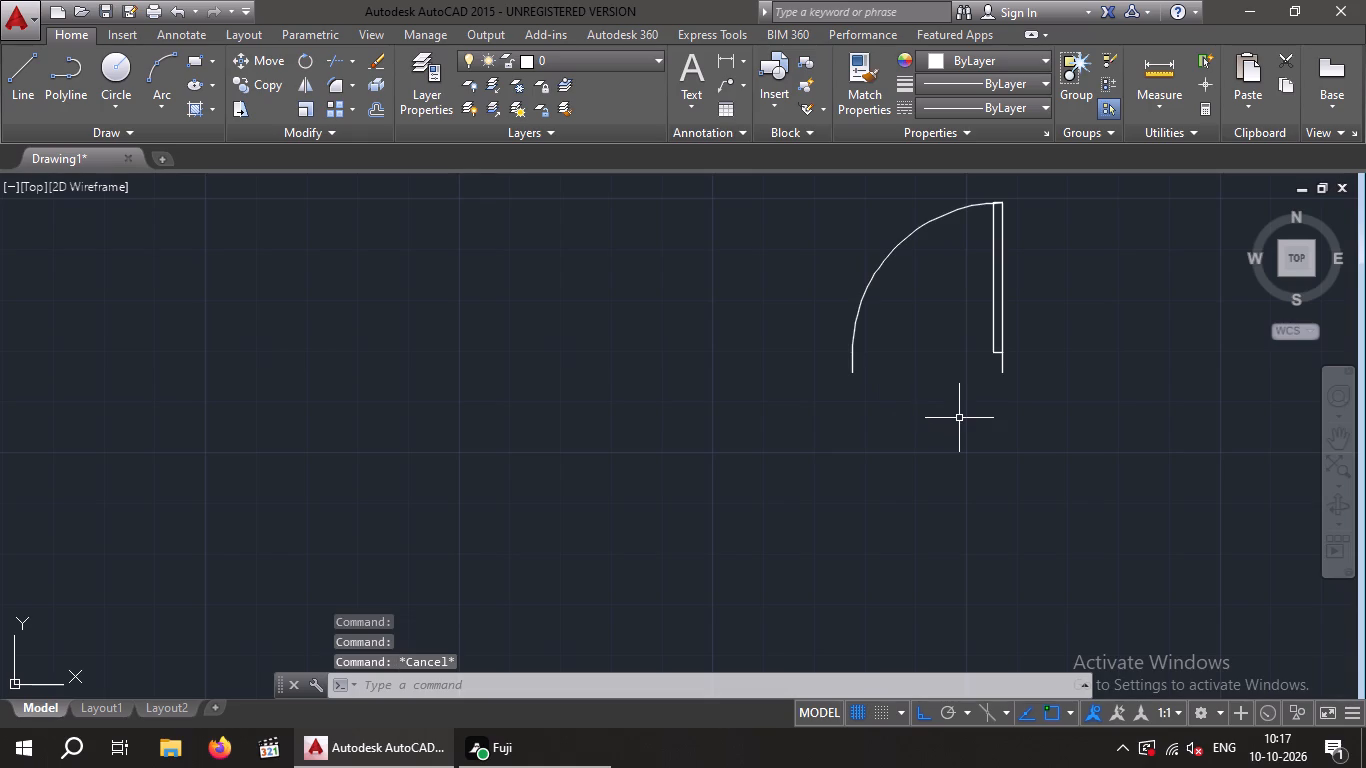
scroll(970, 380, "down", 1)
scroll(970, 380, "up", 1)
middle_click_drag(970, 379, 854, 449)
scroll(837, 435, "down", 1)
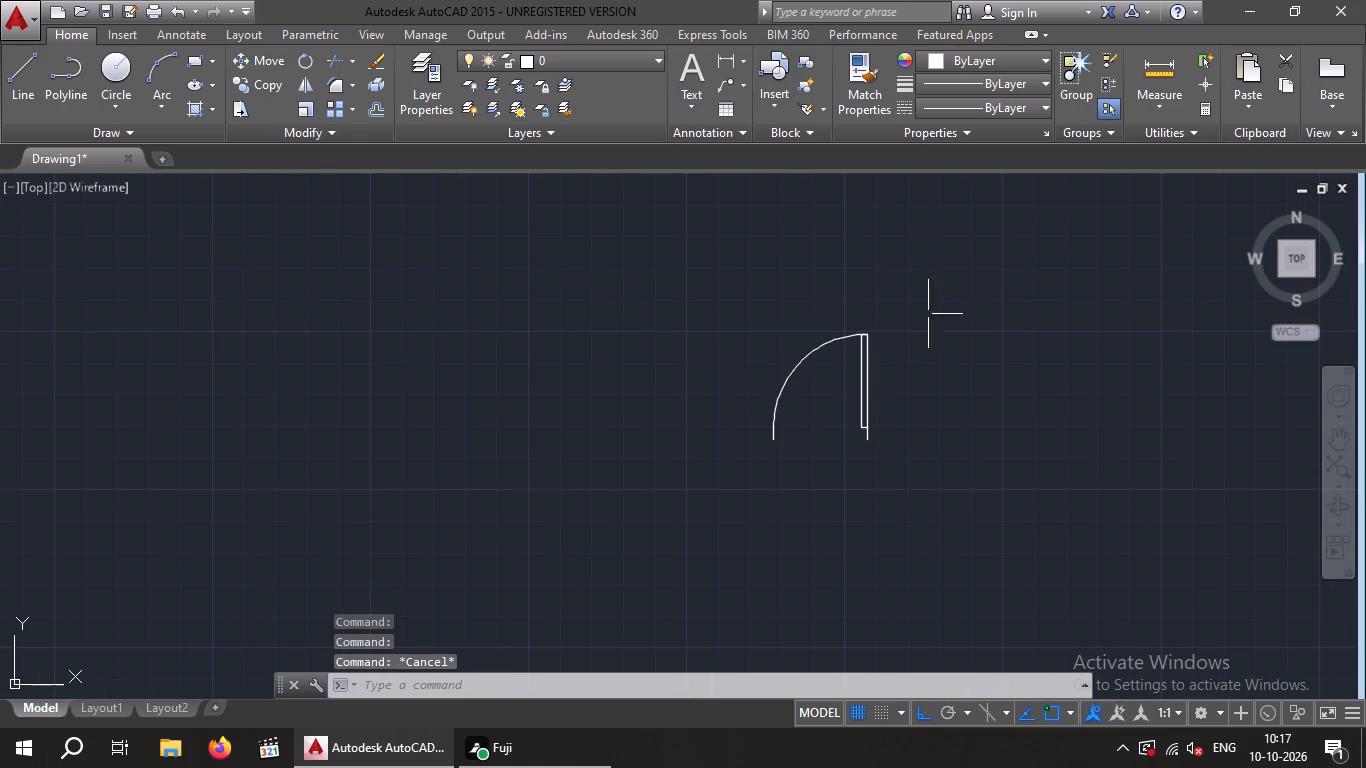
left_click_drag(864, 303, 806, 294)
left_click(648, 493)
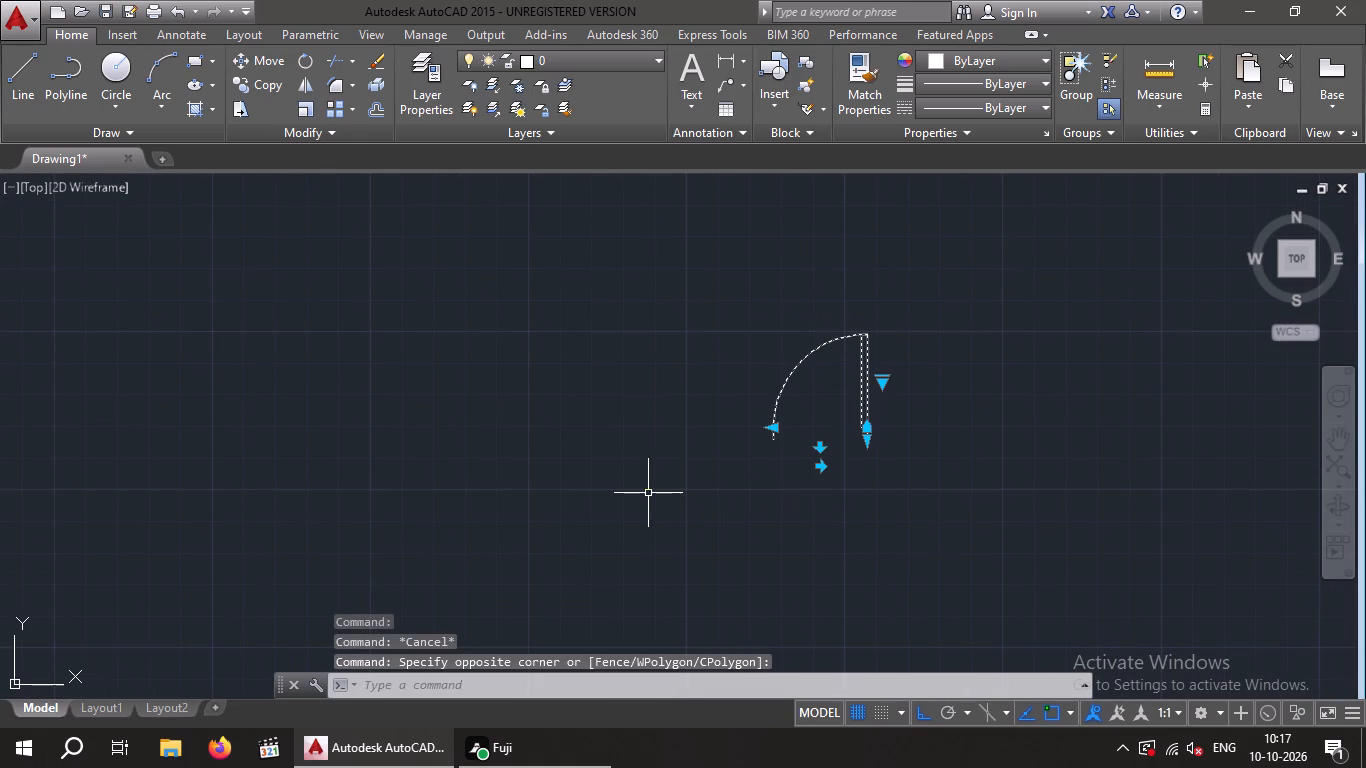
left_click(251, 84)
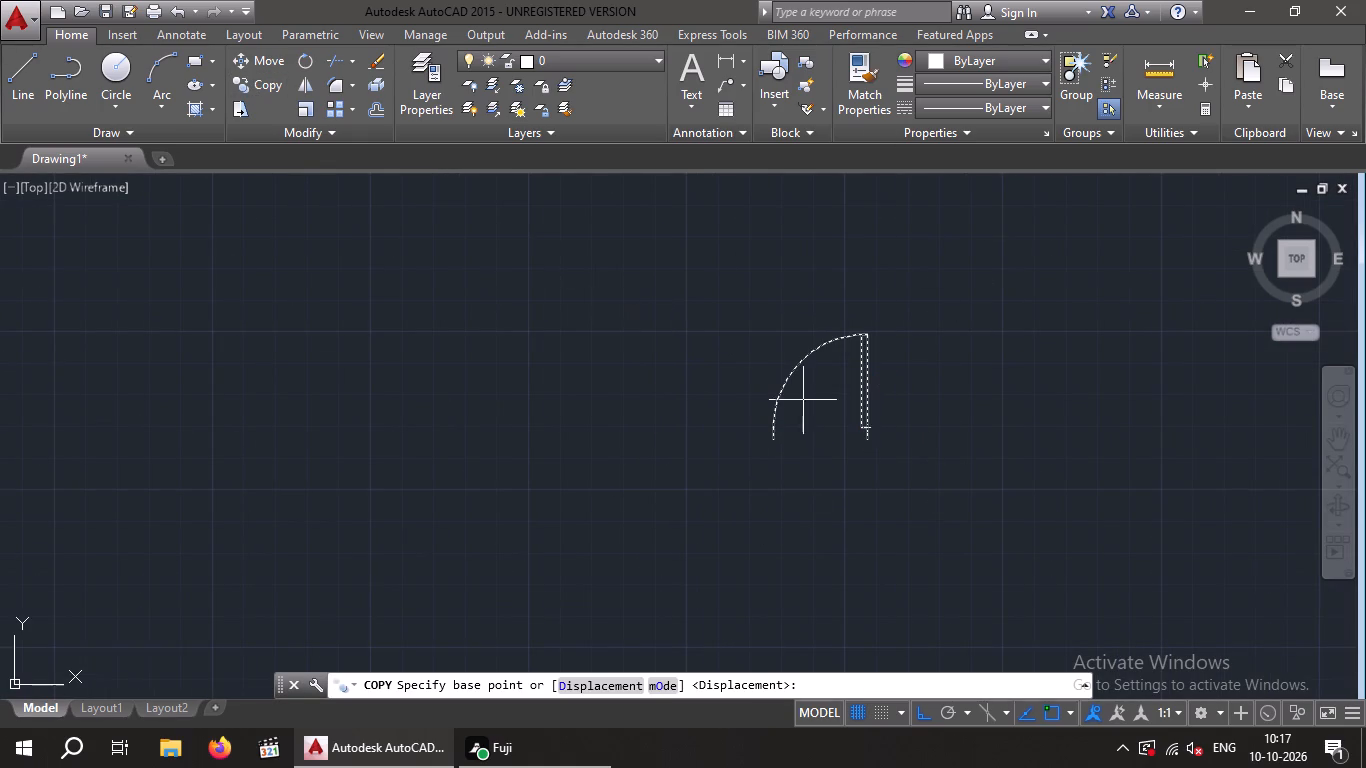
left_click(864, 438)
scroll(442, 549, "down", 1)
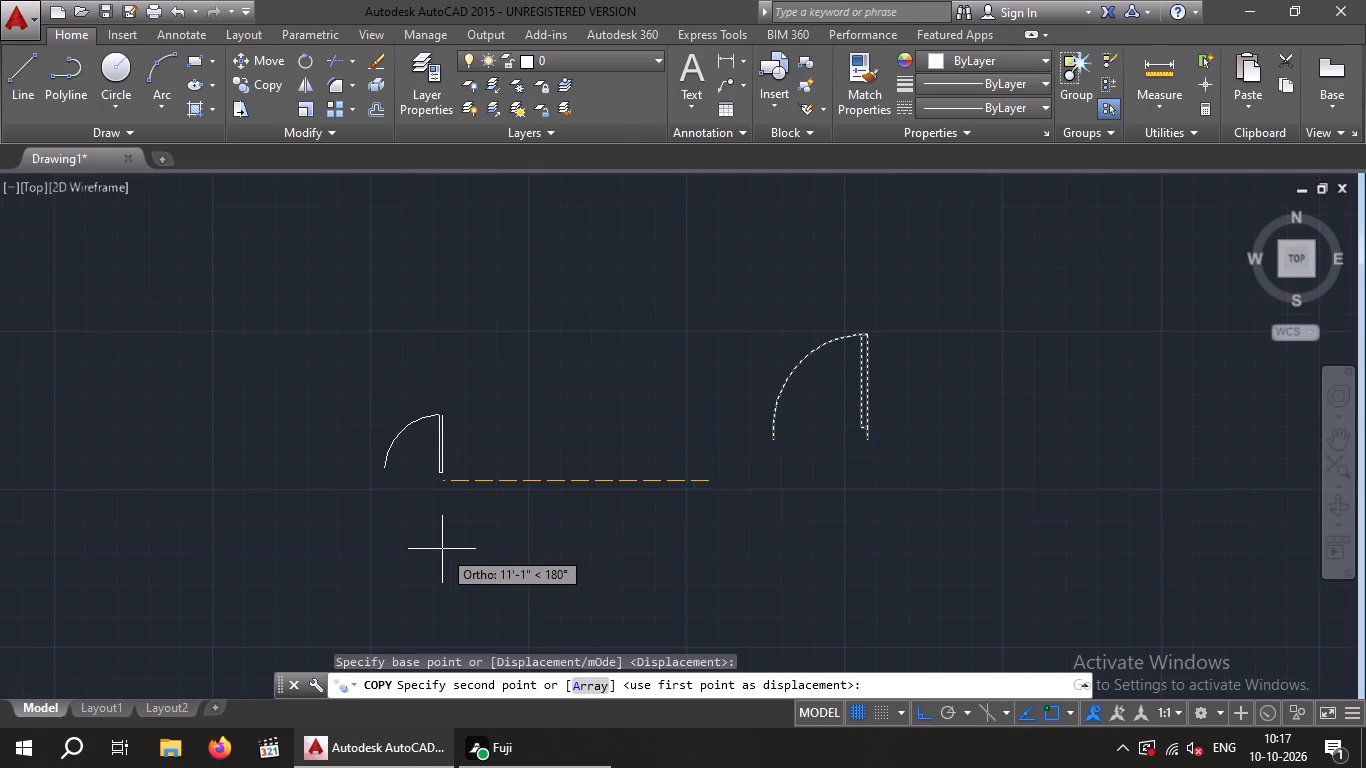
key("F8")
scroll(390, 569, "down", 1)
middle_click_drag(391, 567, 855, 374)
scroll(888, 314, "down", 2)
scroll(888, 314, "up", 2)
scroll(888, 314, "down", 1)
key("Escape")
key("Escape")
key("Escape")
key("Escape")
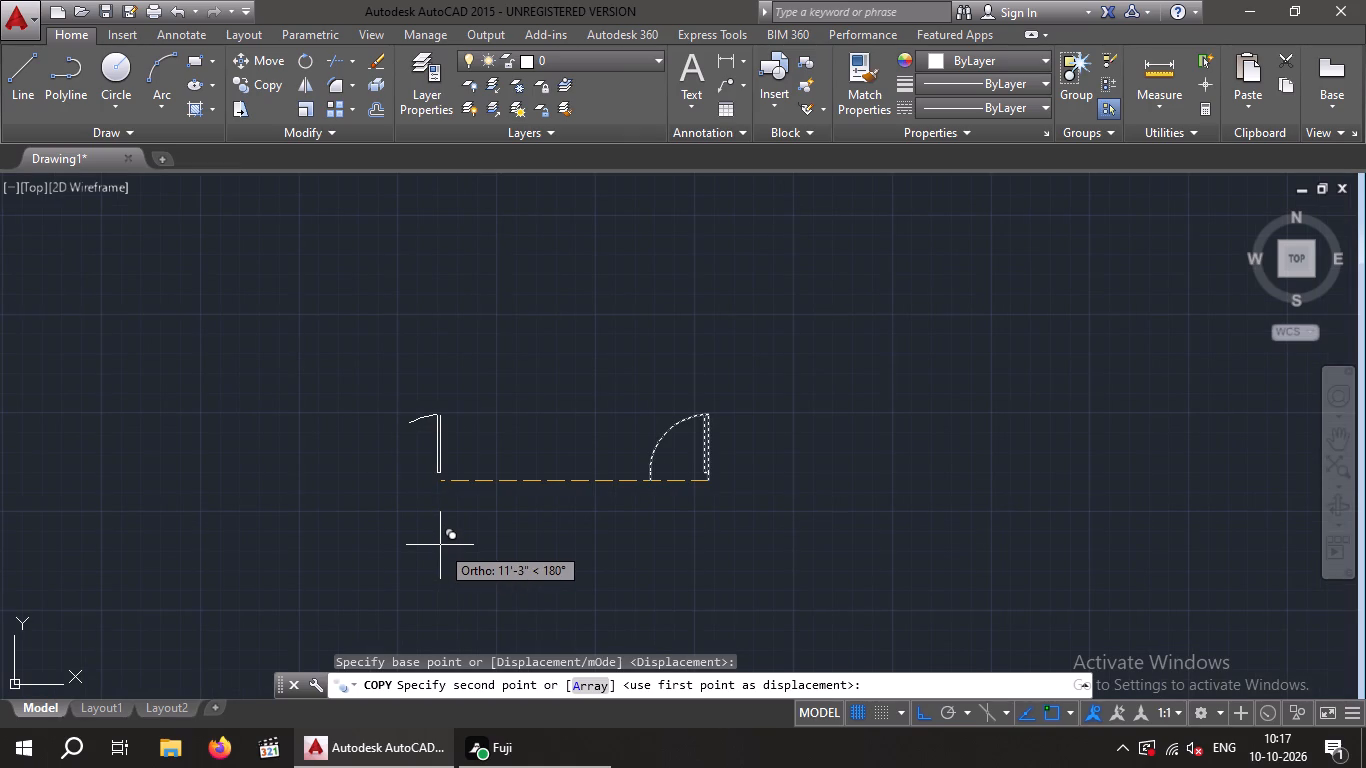
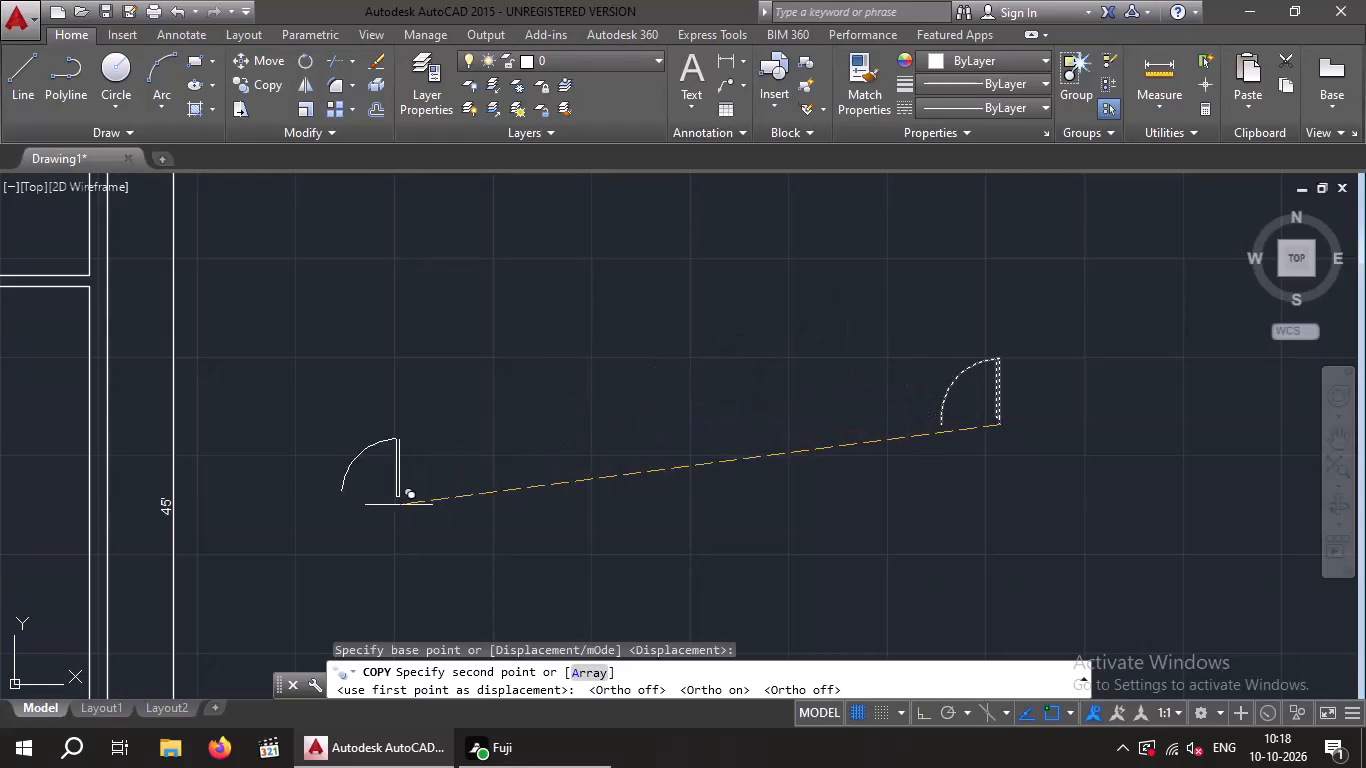
Place the door copy in the opening north of the staircase, with its hinge corner on the opening's east jamb.
middle_click_drag(396, 504, 879, 378)
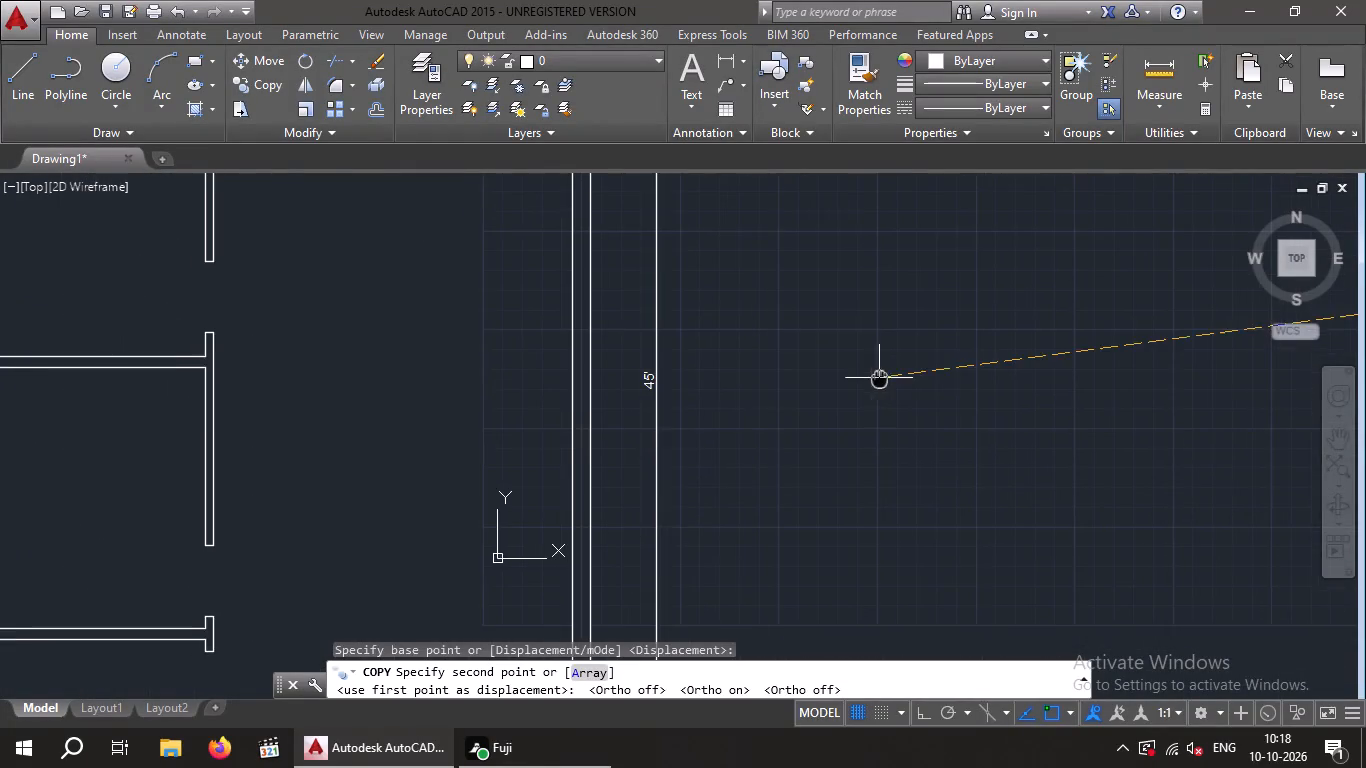
scroll(401, 475, "down", 1)
scroll(401, 475, "up", 1)
middle_click_drag(400, 475, 550, 257)
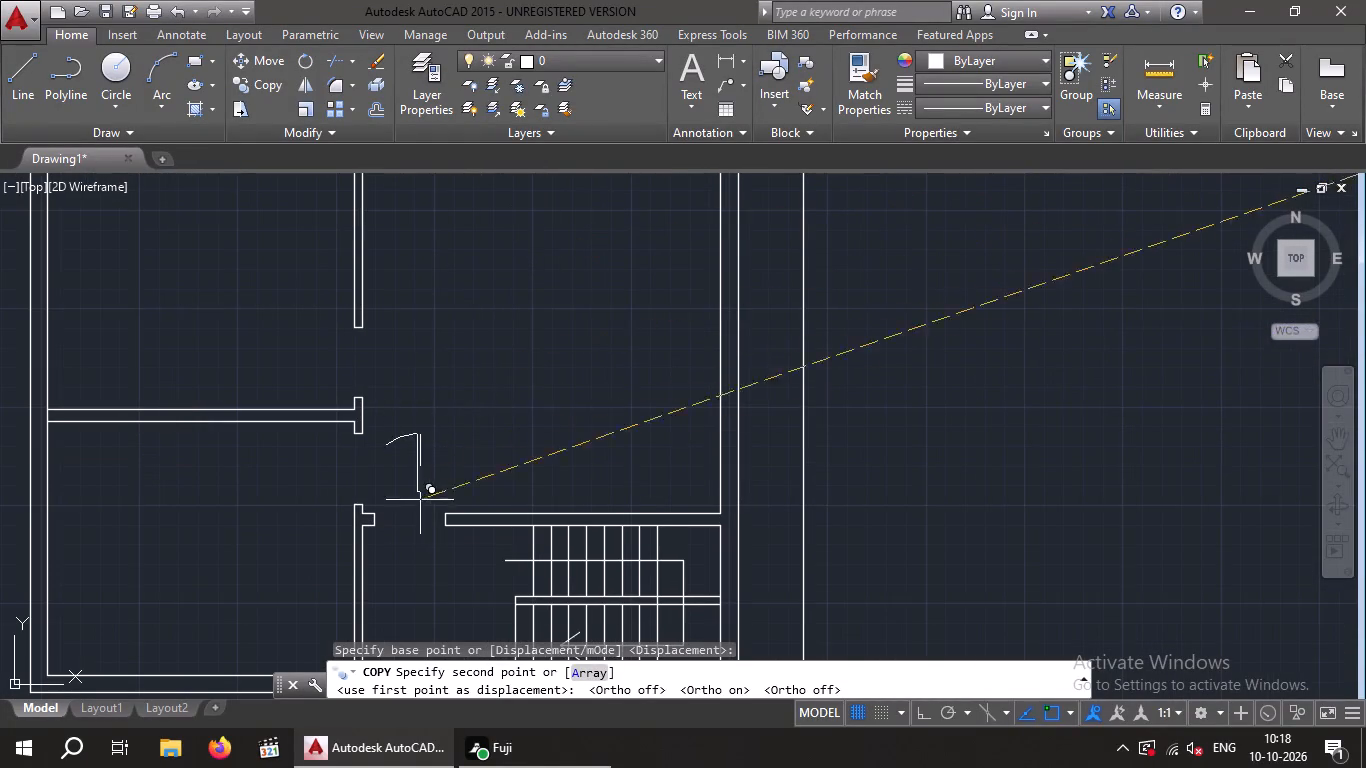
scroll(442, 529, "up", 5)
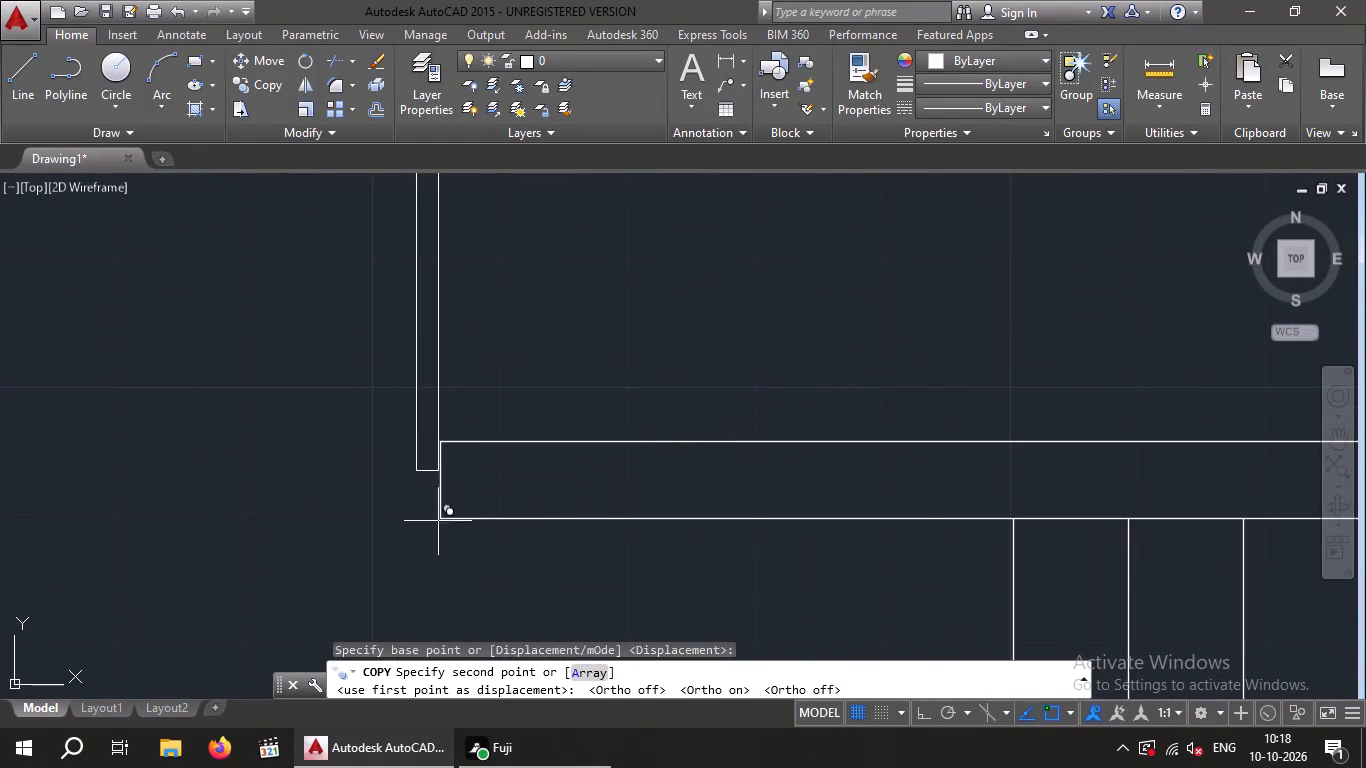
left_click(436, 516)
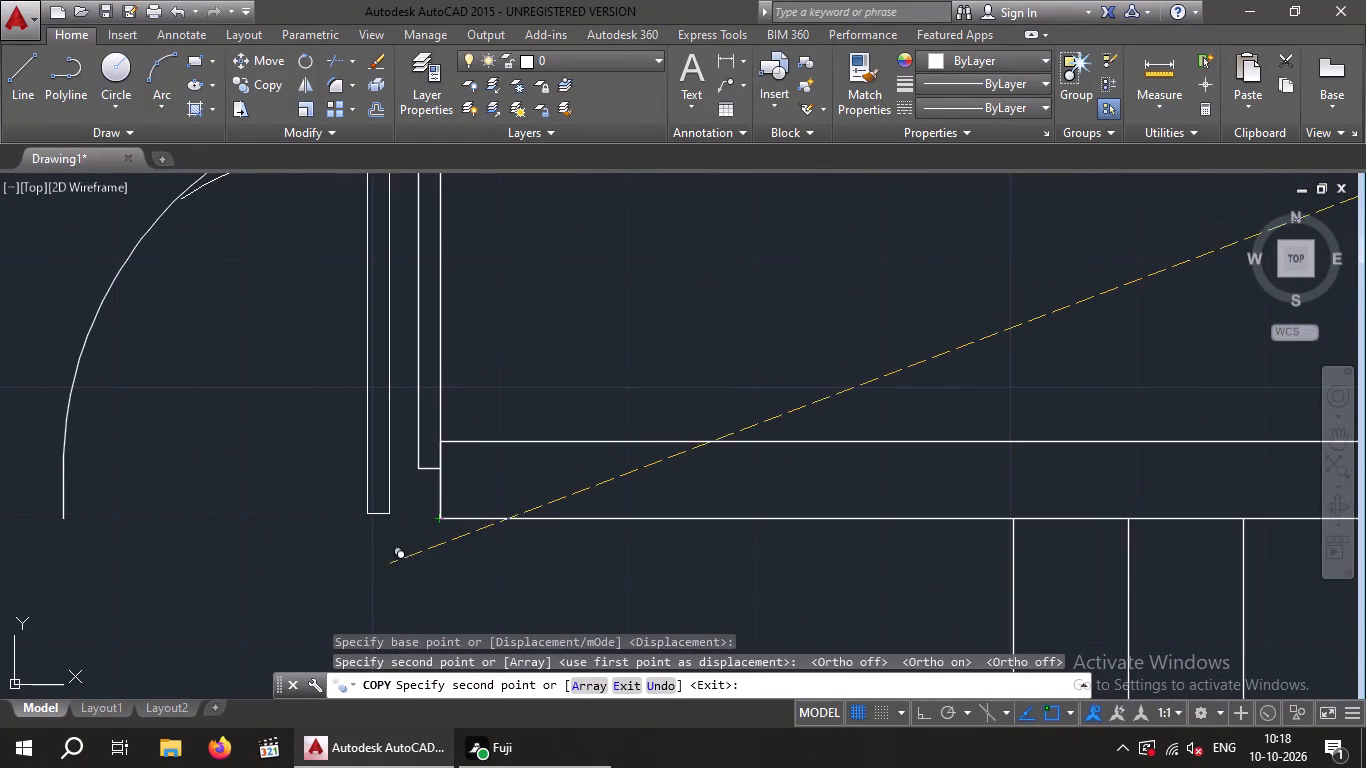
scroll(407, 553, "down", 2)
scroll(407, 553, "up", 1)
key("Escape")
key("Escape")
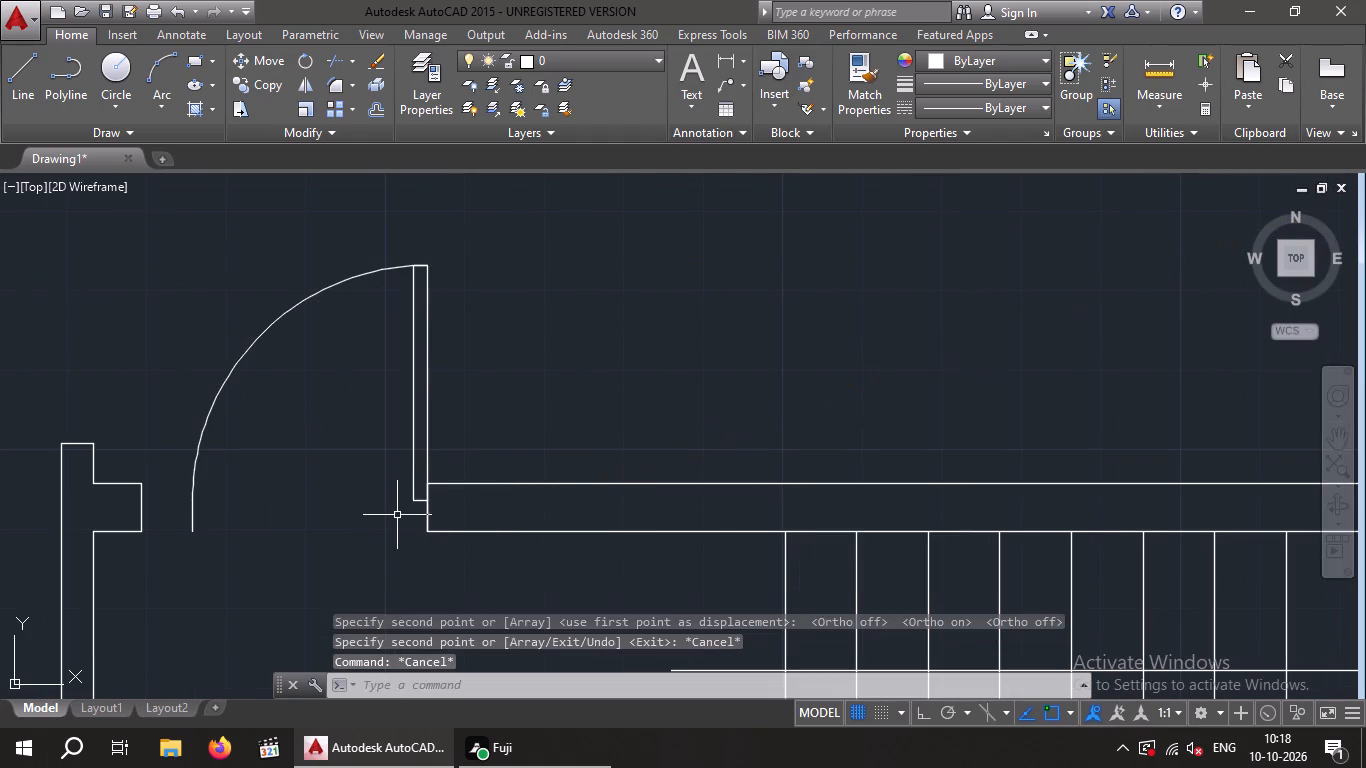
Stretch the width of the door north of the staircase towards the opening's west jamb, with Ortho on.
left_click(193, 515)
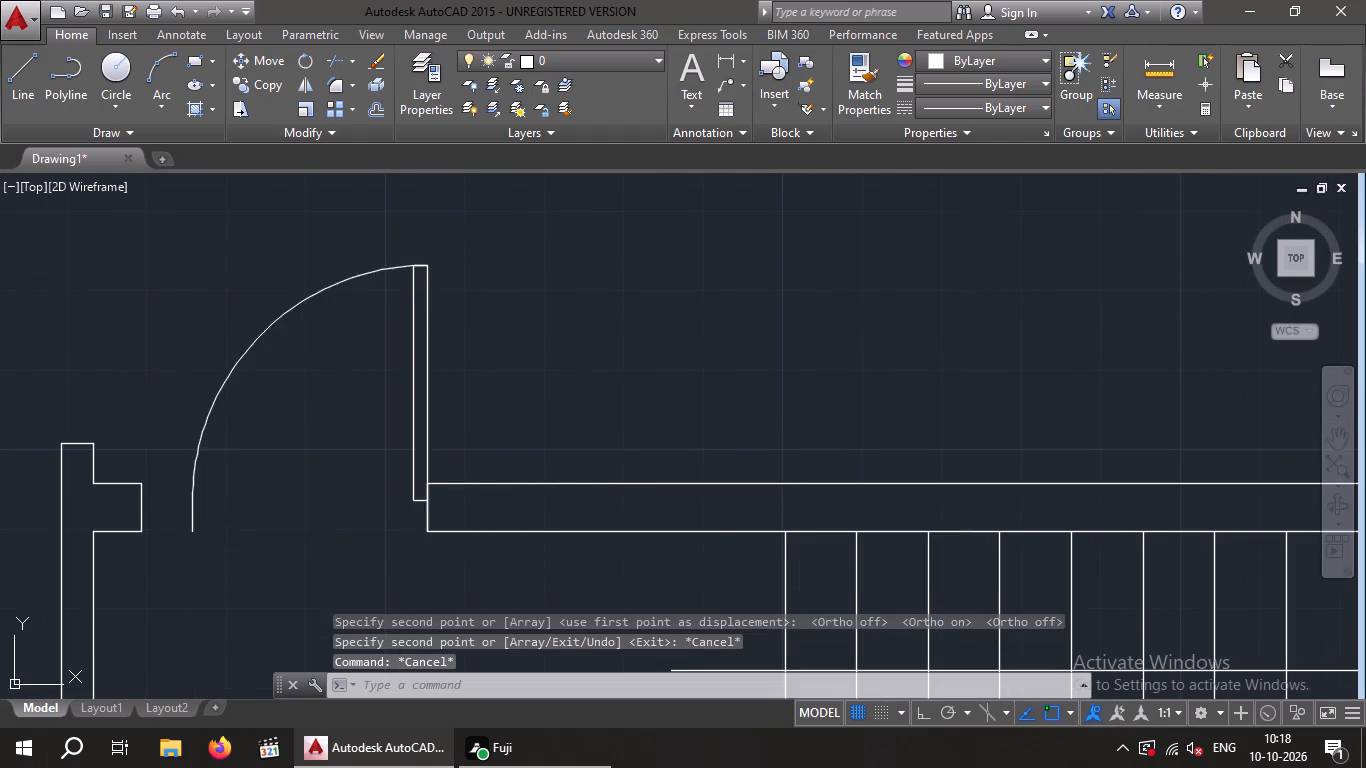
left_click(194, 503)
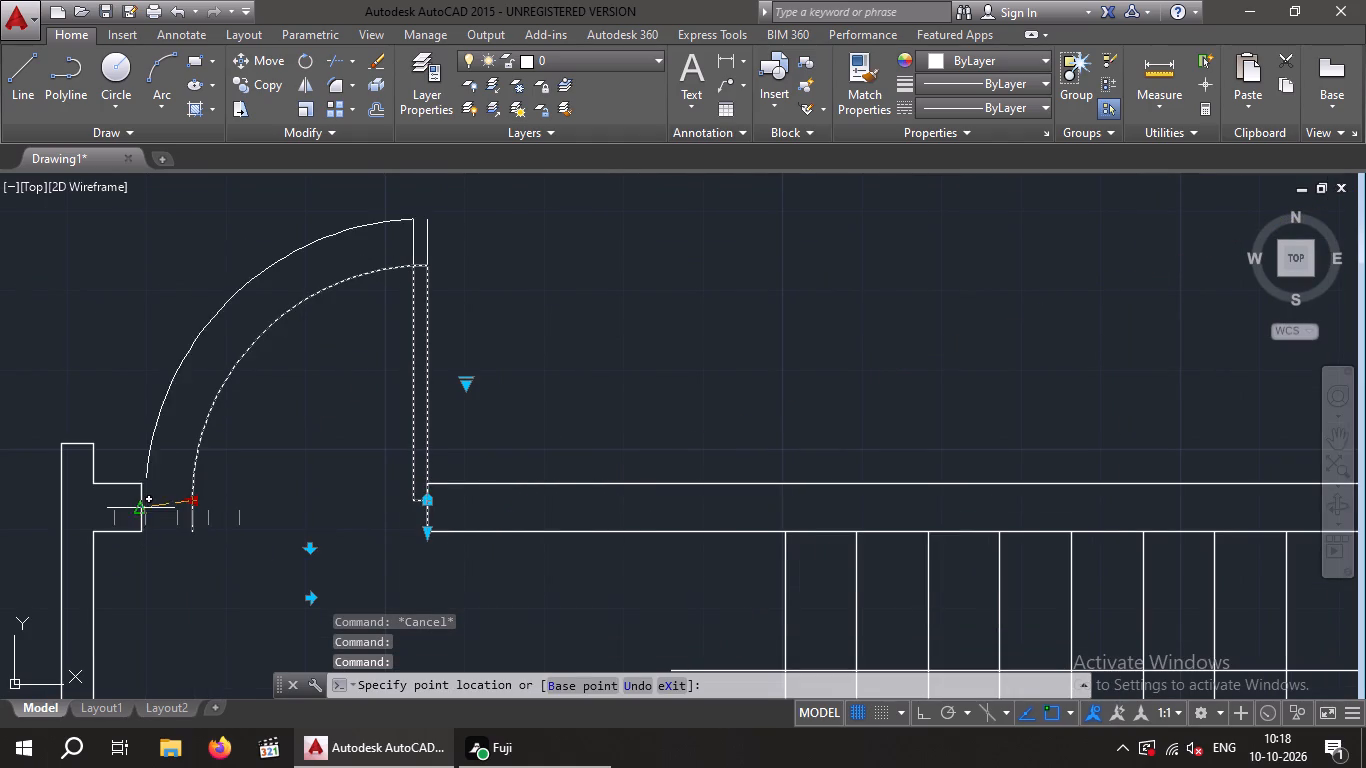
key("F8")
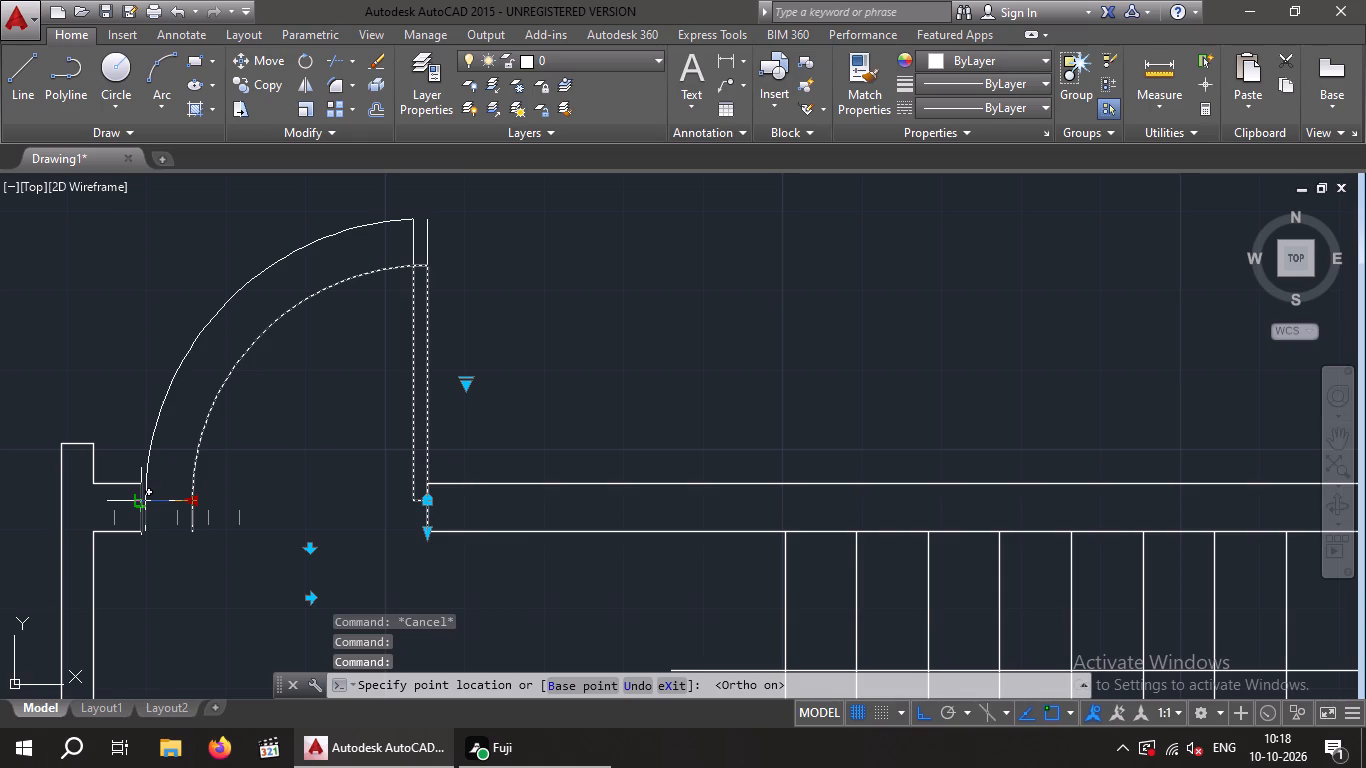
left_click(139, 505)
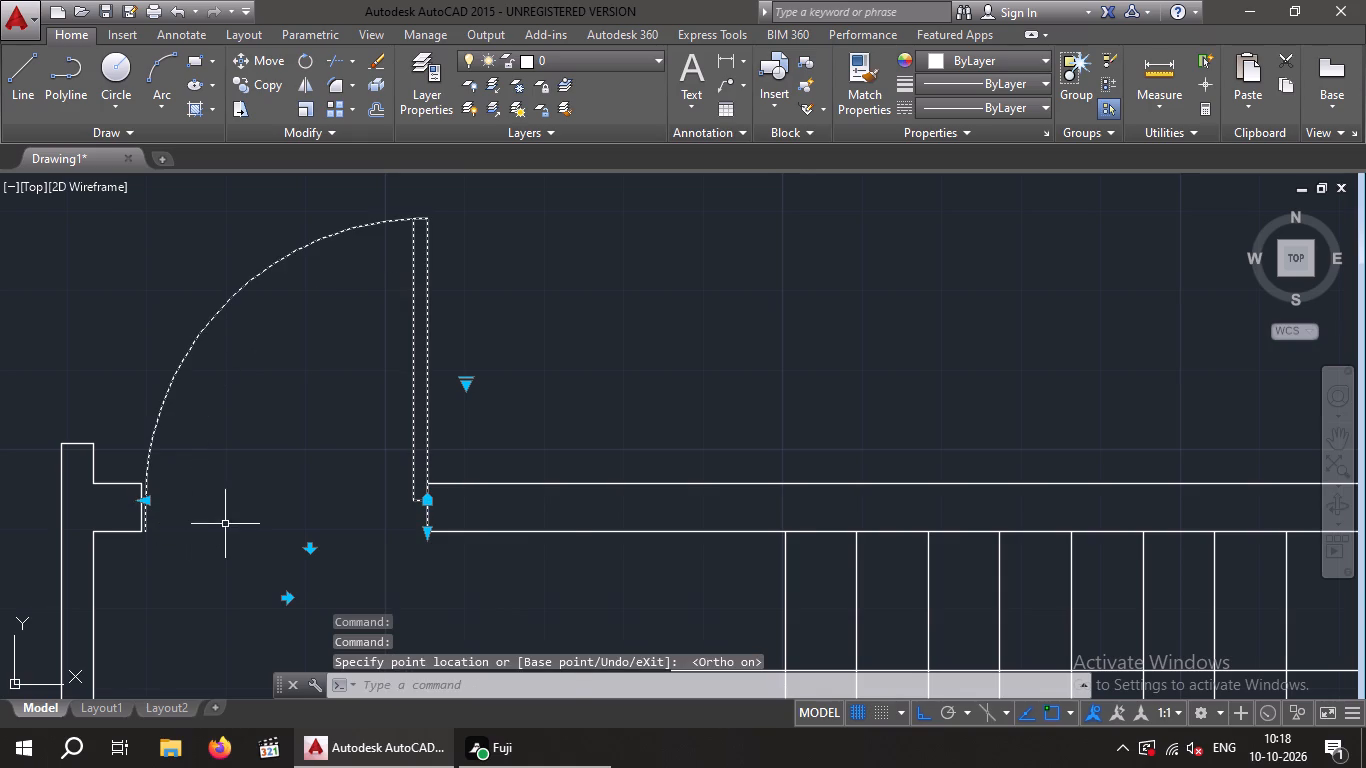
key("Escape")
Flip the source door block east of the floor plan horizontally so its hinge is on the west side.
scroll(226, 524, "down", 1)
scroll(226, 524, "up", 1)
scroll(227, 524, "down", 1)
scroll(232, 525, "up", 1)
scroll(232, 525, "down", 1)
scroll(232, 525, "up", 2)
scroll(232, 525, "down", 4)
scroll(399, 492, "down", 1)
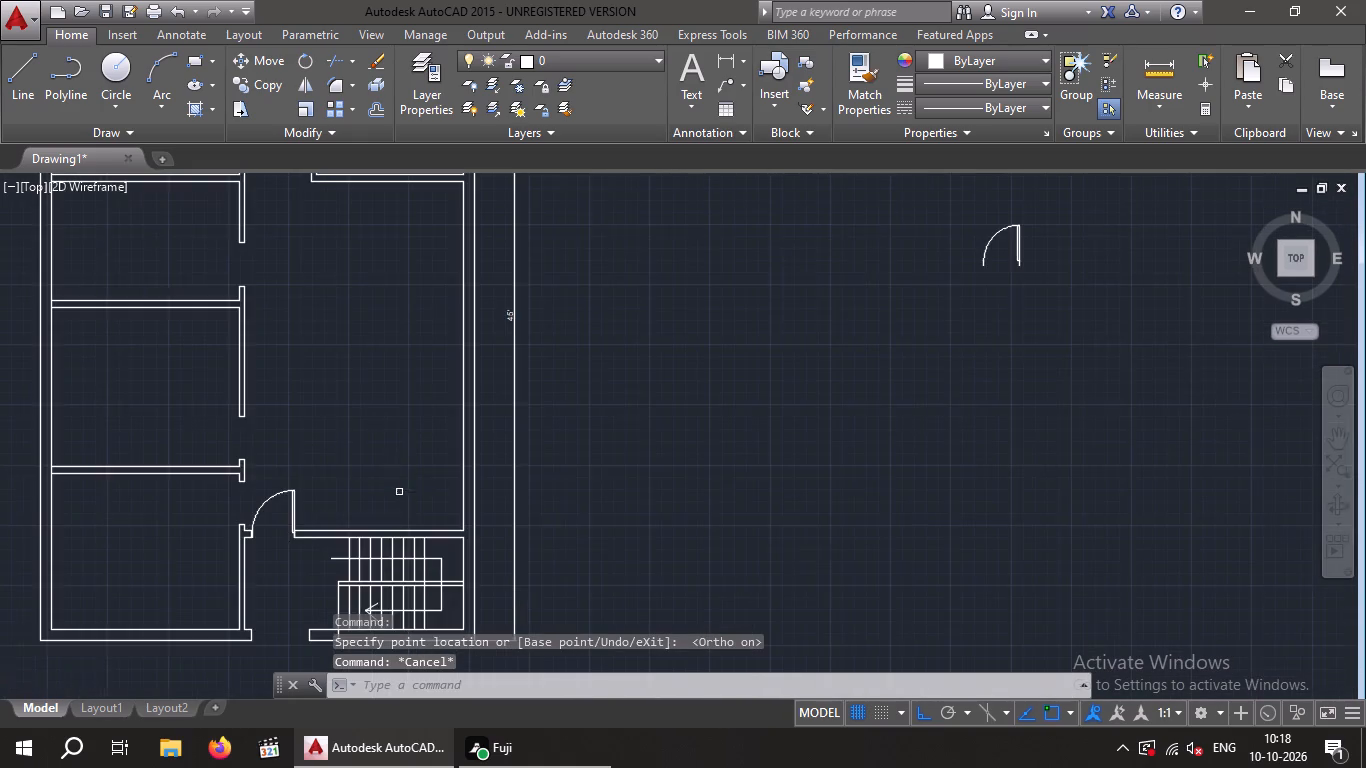
scroll(399, 492, "down", 1)
middle_click_drag(390, 481, 376, 422)
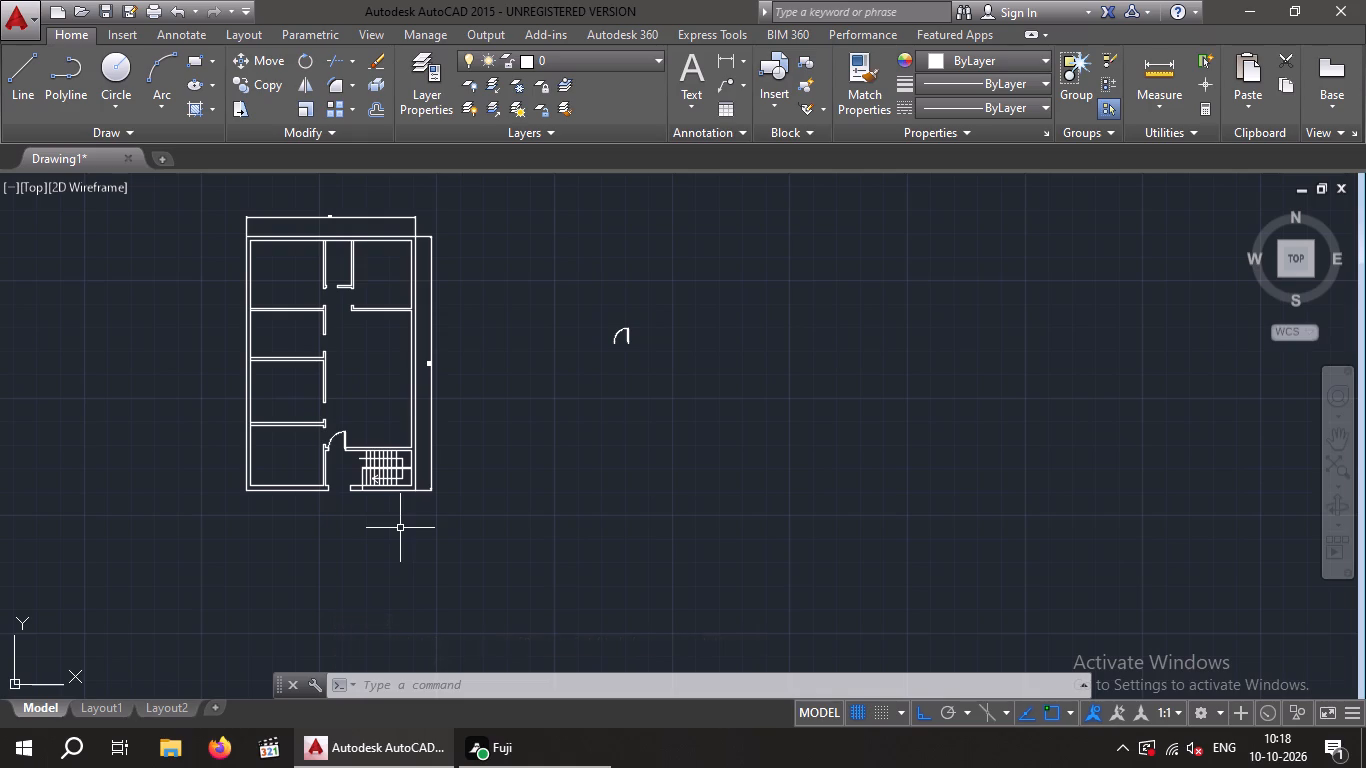
scroll(597, 331, "up", 5)
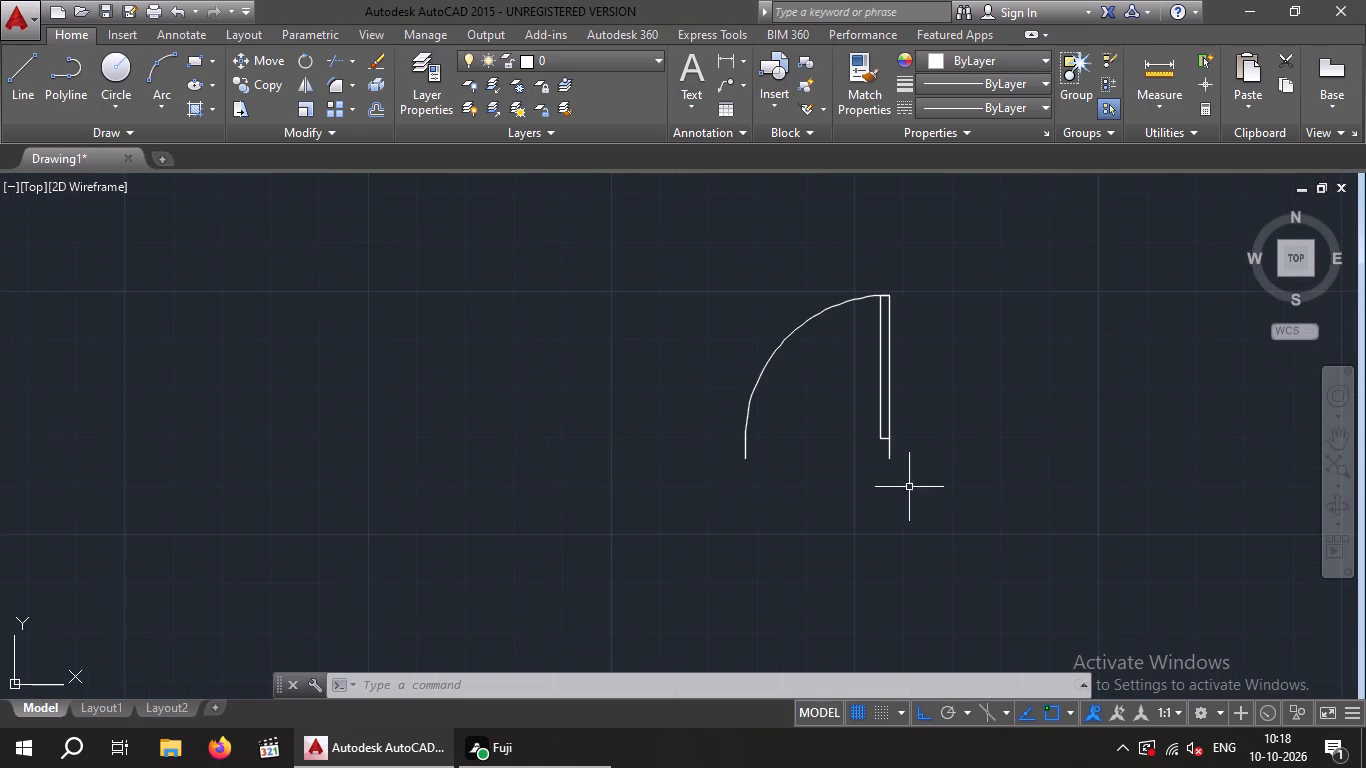
left_click(889, 452)
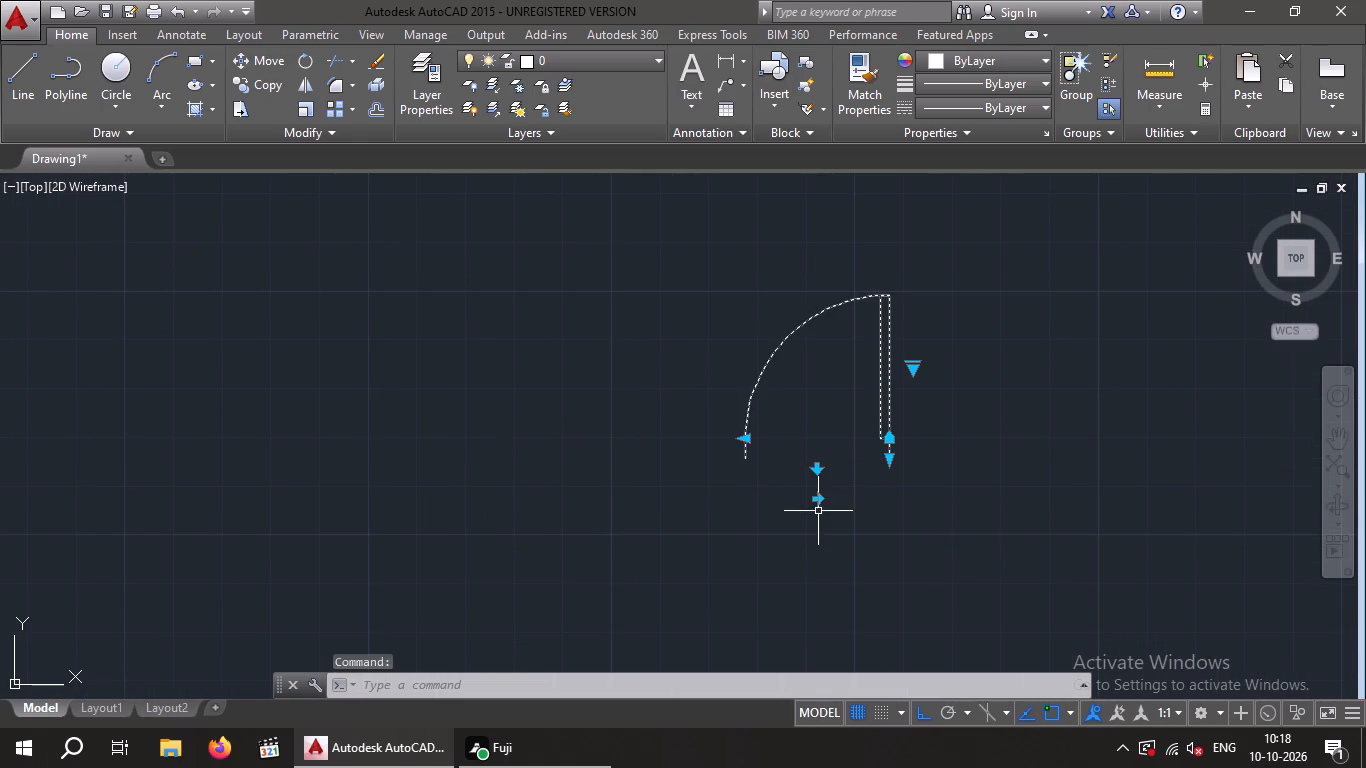
left_click(819, 496)
key("Escape")
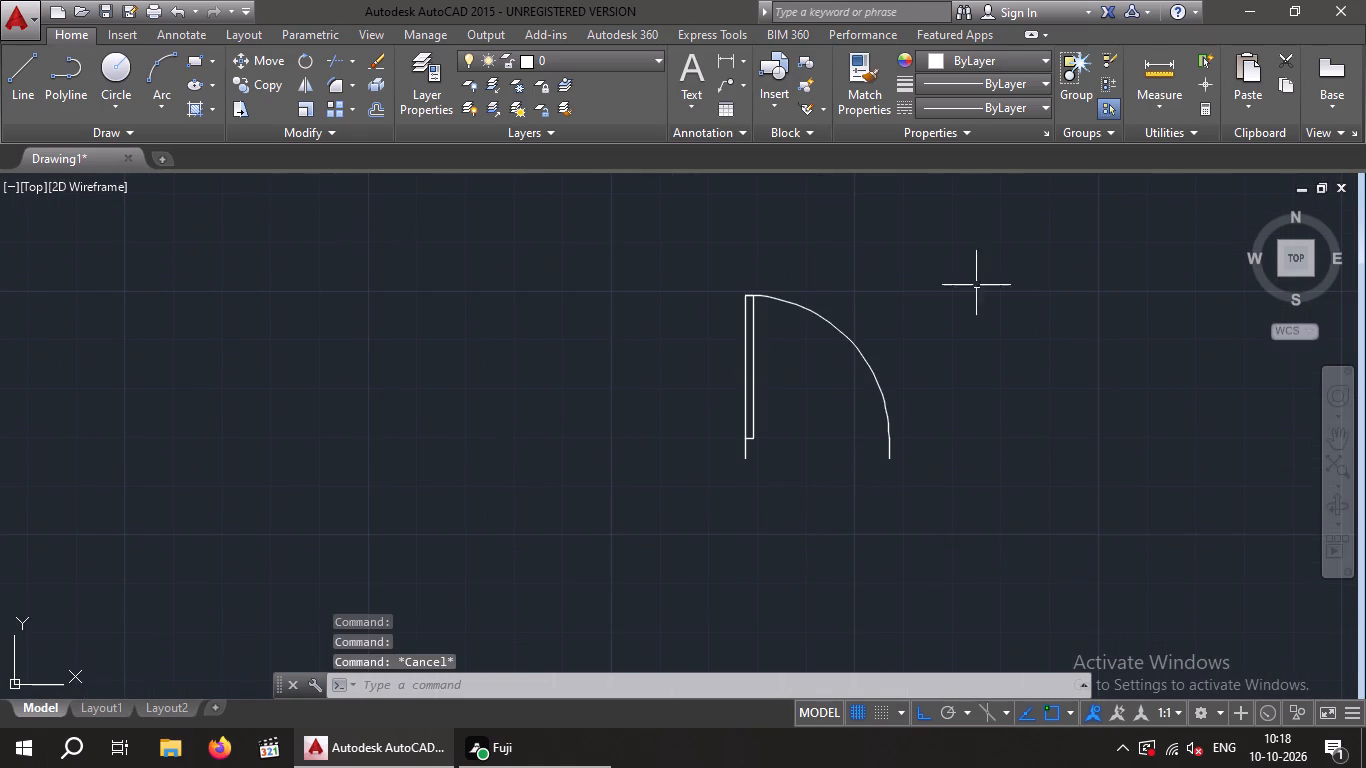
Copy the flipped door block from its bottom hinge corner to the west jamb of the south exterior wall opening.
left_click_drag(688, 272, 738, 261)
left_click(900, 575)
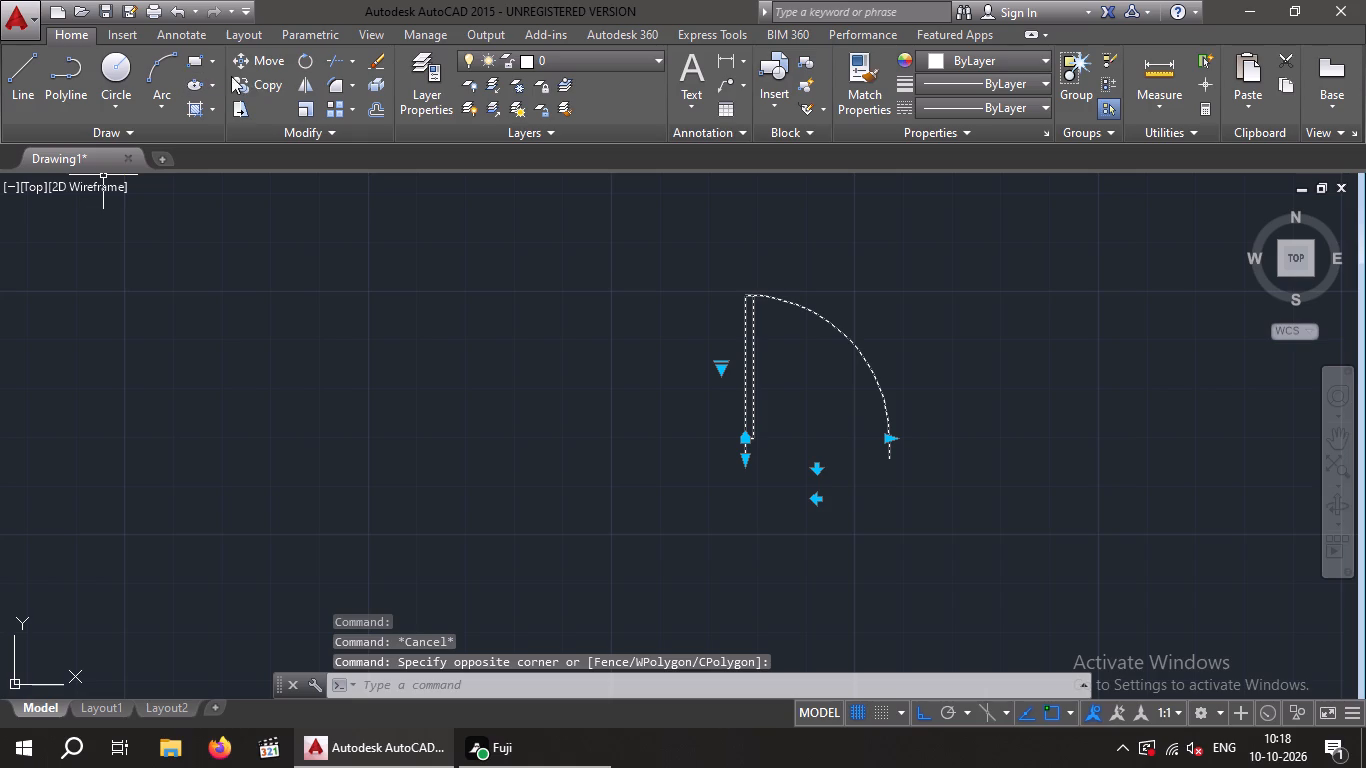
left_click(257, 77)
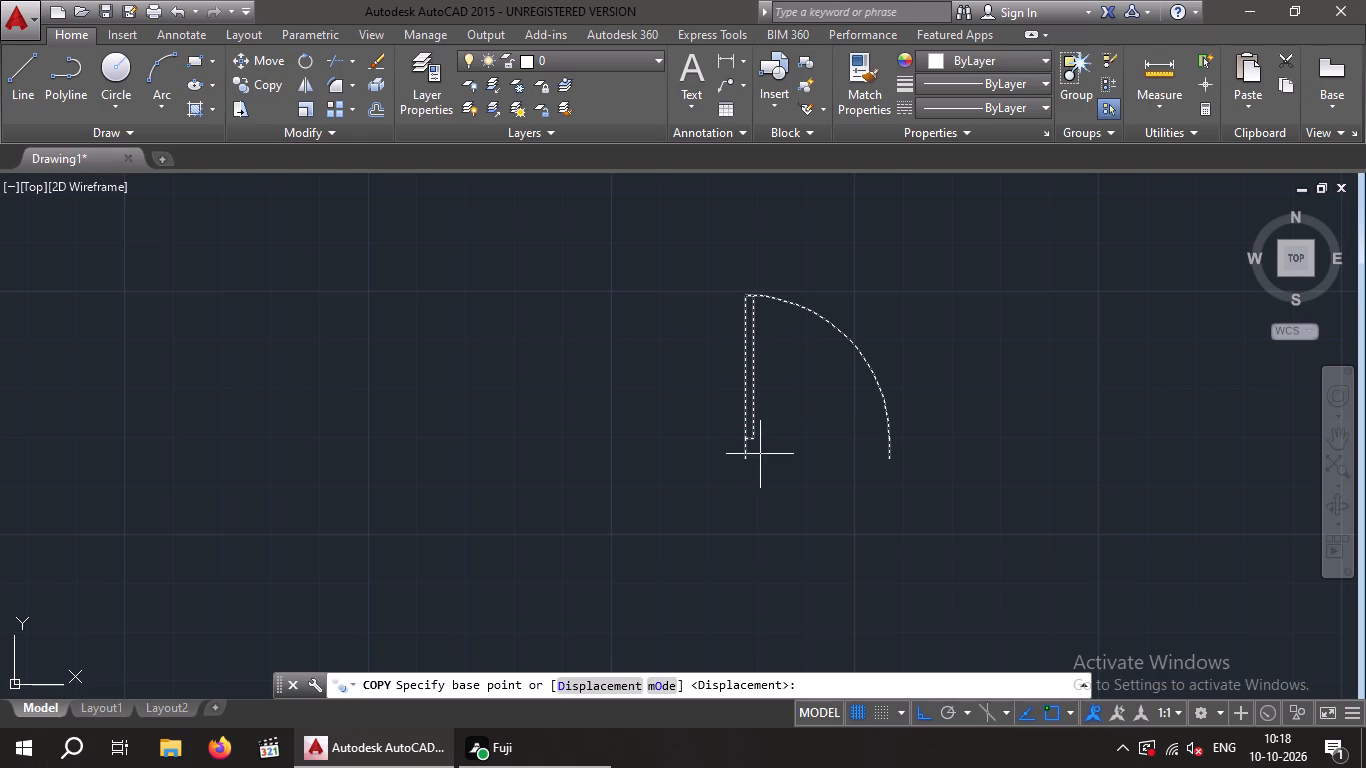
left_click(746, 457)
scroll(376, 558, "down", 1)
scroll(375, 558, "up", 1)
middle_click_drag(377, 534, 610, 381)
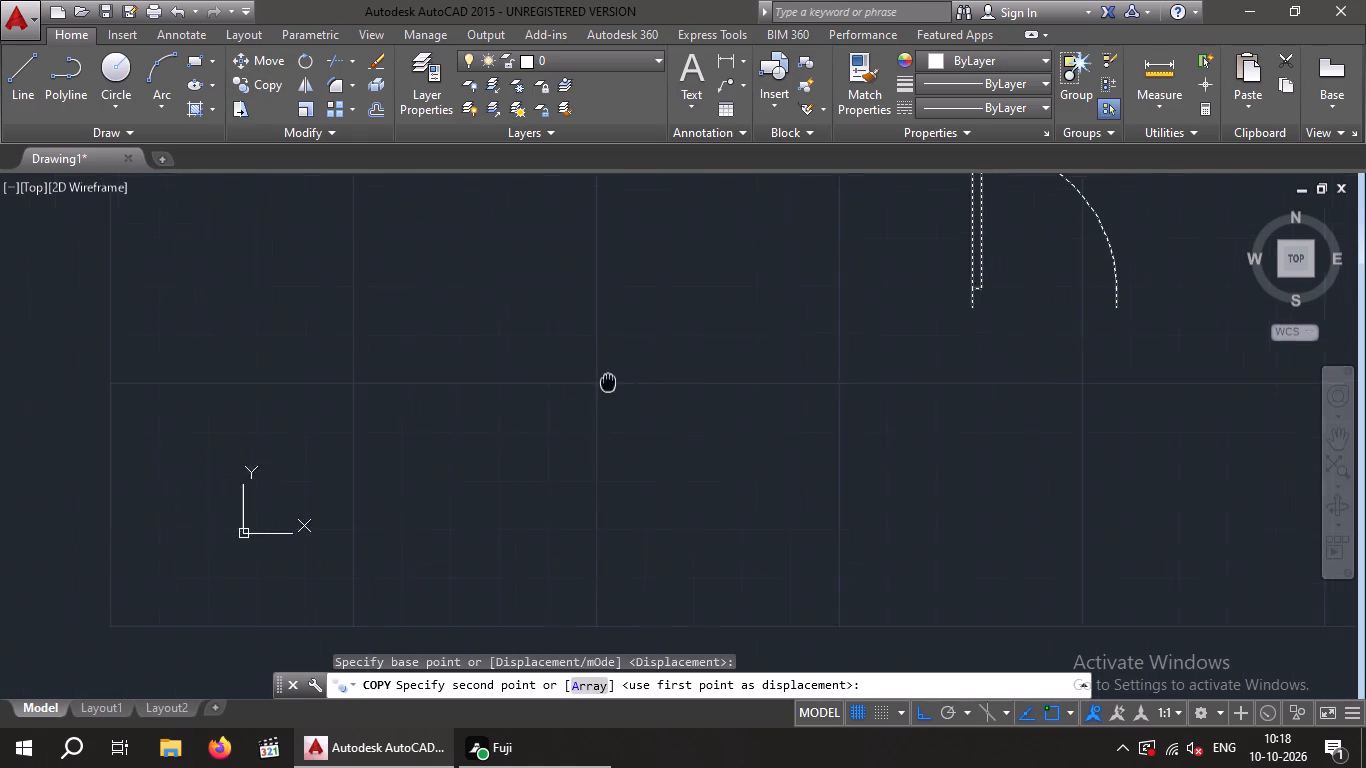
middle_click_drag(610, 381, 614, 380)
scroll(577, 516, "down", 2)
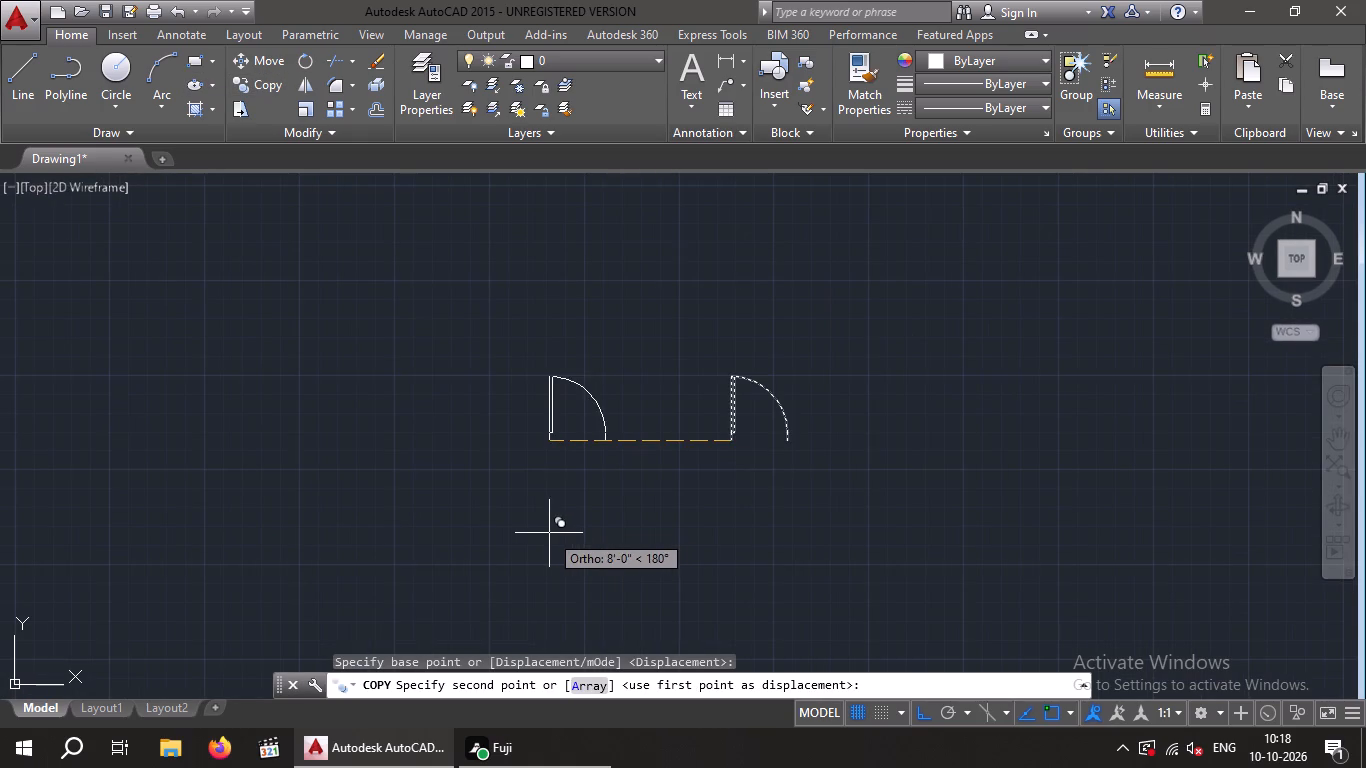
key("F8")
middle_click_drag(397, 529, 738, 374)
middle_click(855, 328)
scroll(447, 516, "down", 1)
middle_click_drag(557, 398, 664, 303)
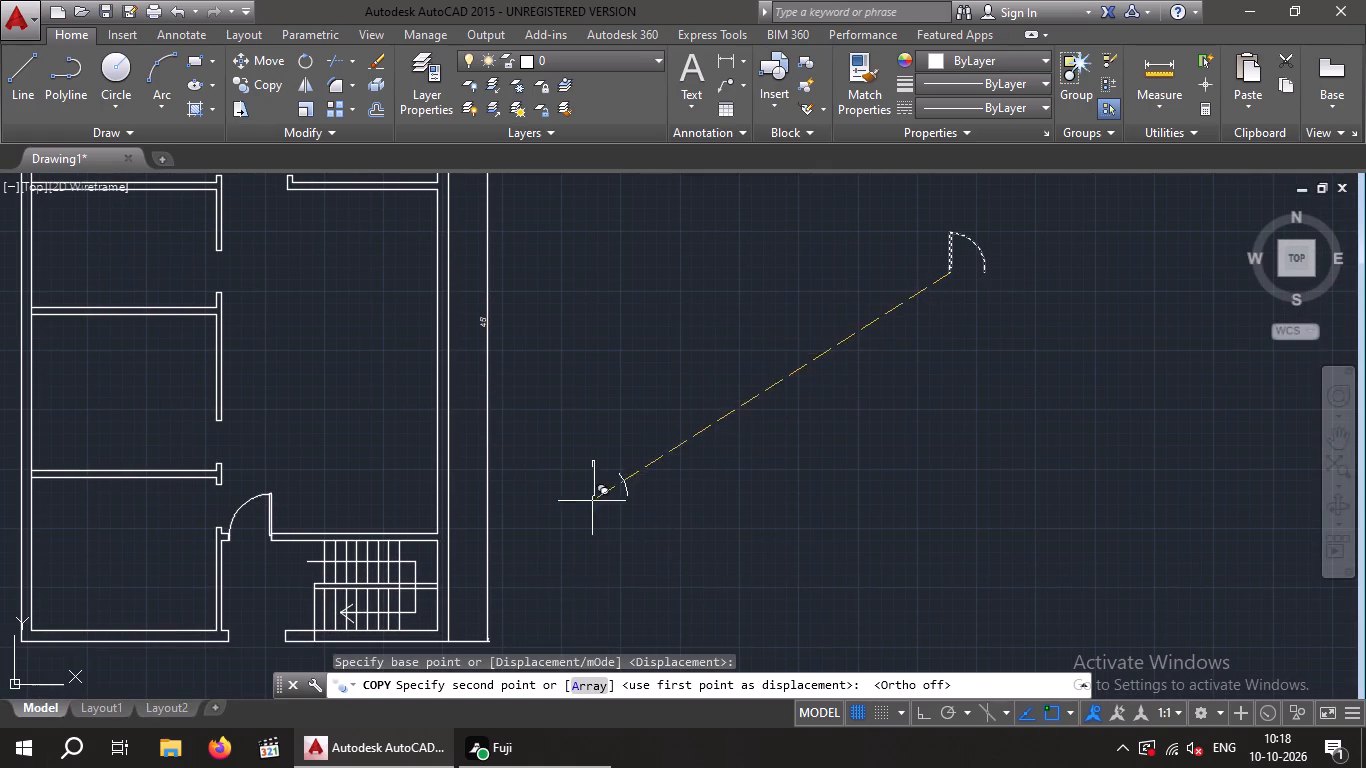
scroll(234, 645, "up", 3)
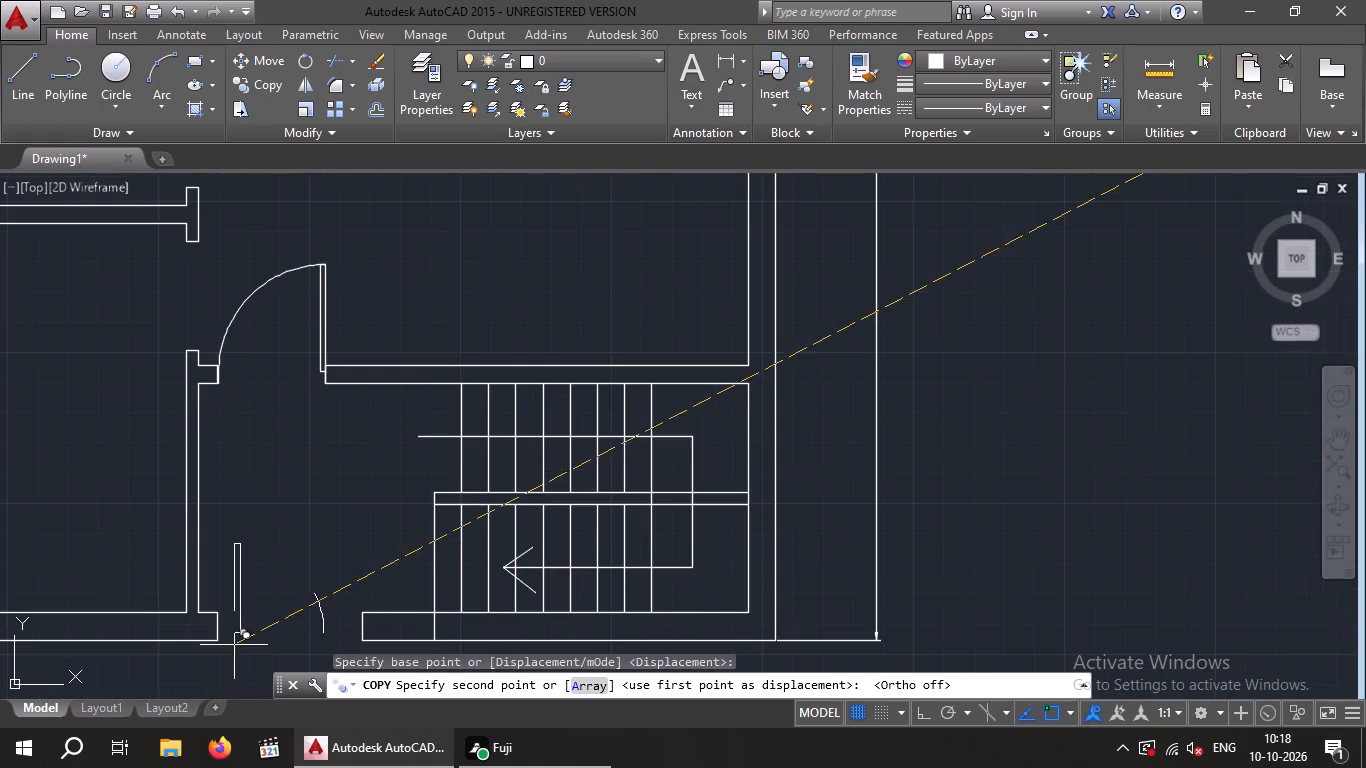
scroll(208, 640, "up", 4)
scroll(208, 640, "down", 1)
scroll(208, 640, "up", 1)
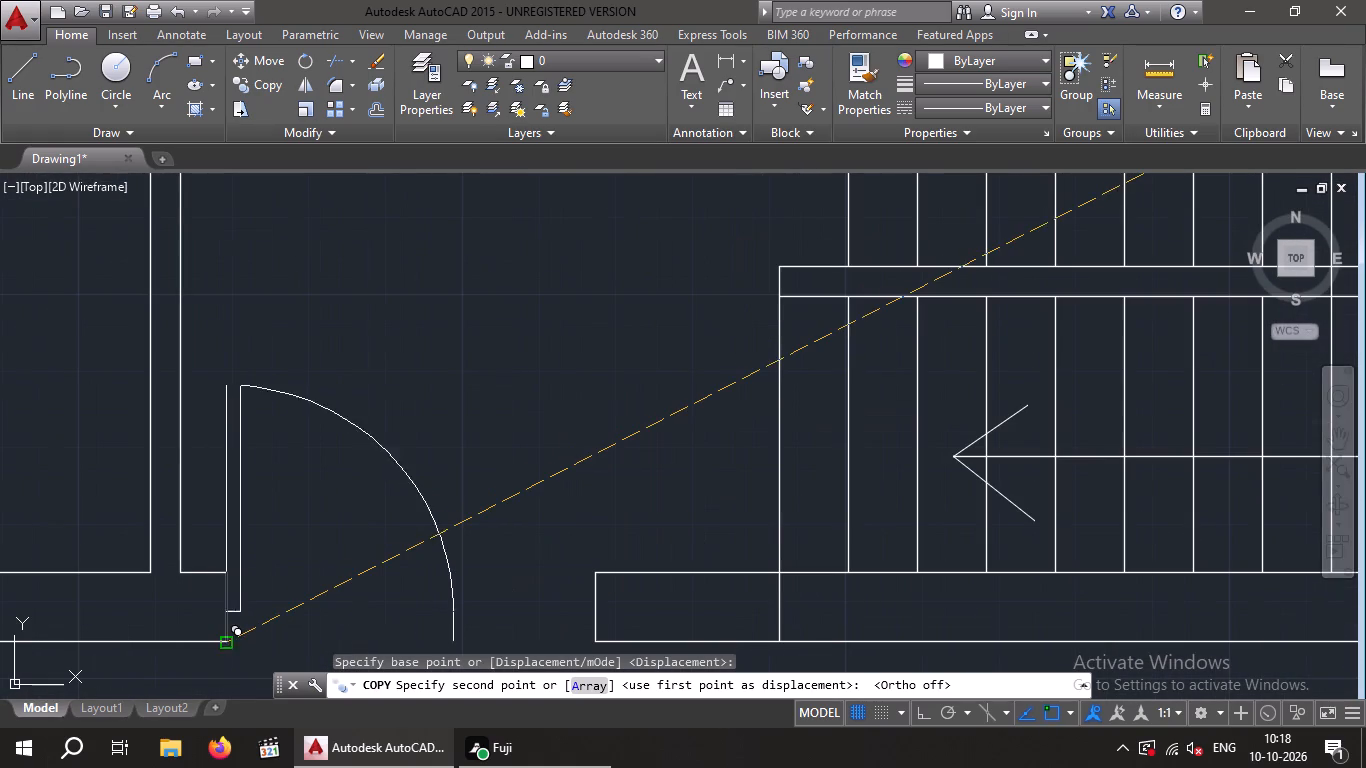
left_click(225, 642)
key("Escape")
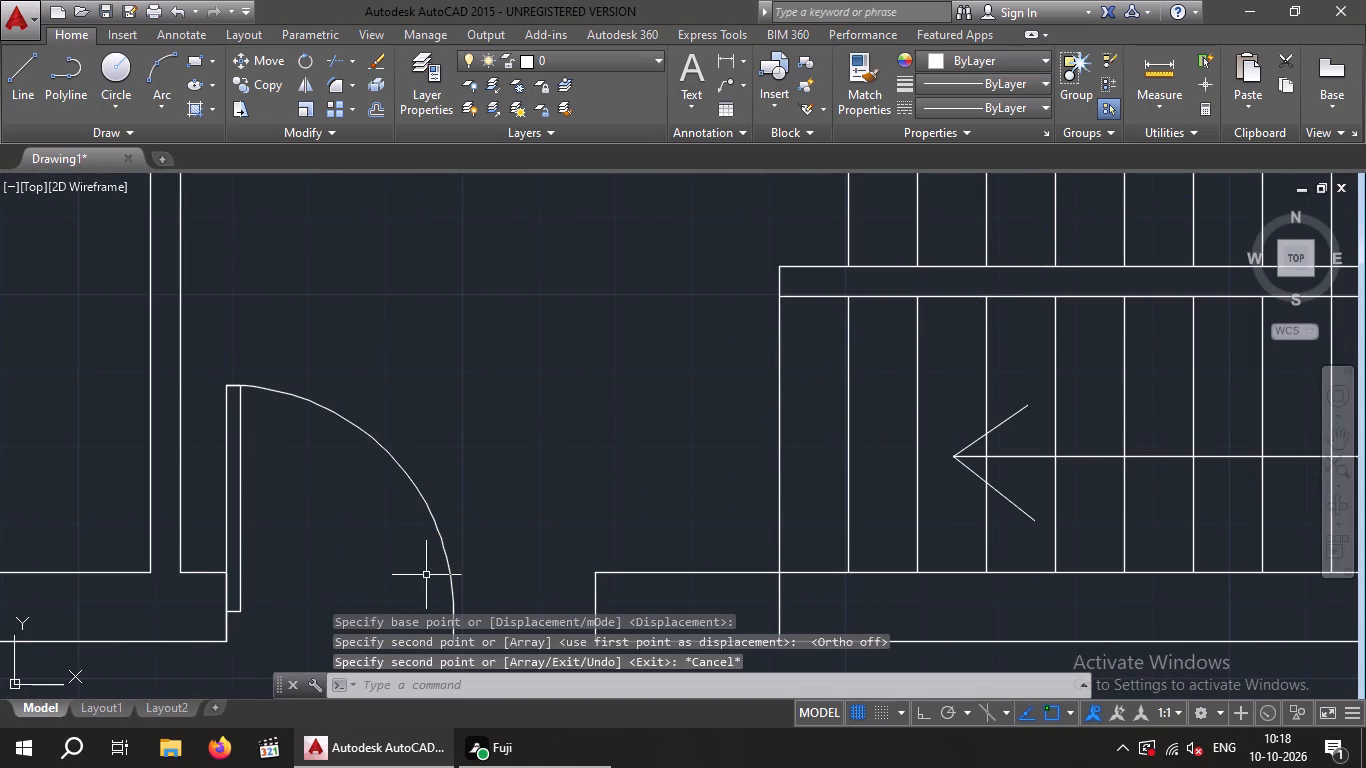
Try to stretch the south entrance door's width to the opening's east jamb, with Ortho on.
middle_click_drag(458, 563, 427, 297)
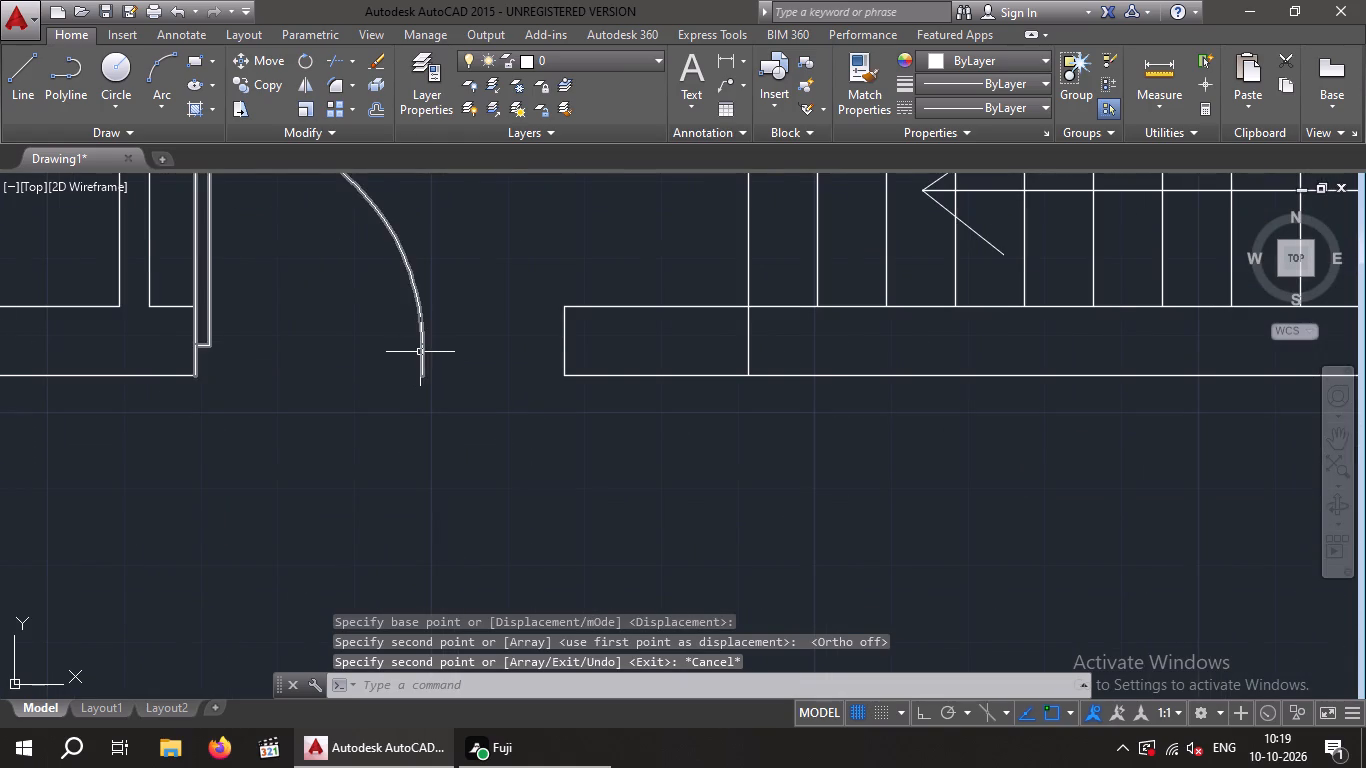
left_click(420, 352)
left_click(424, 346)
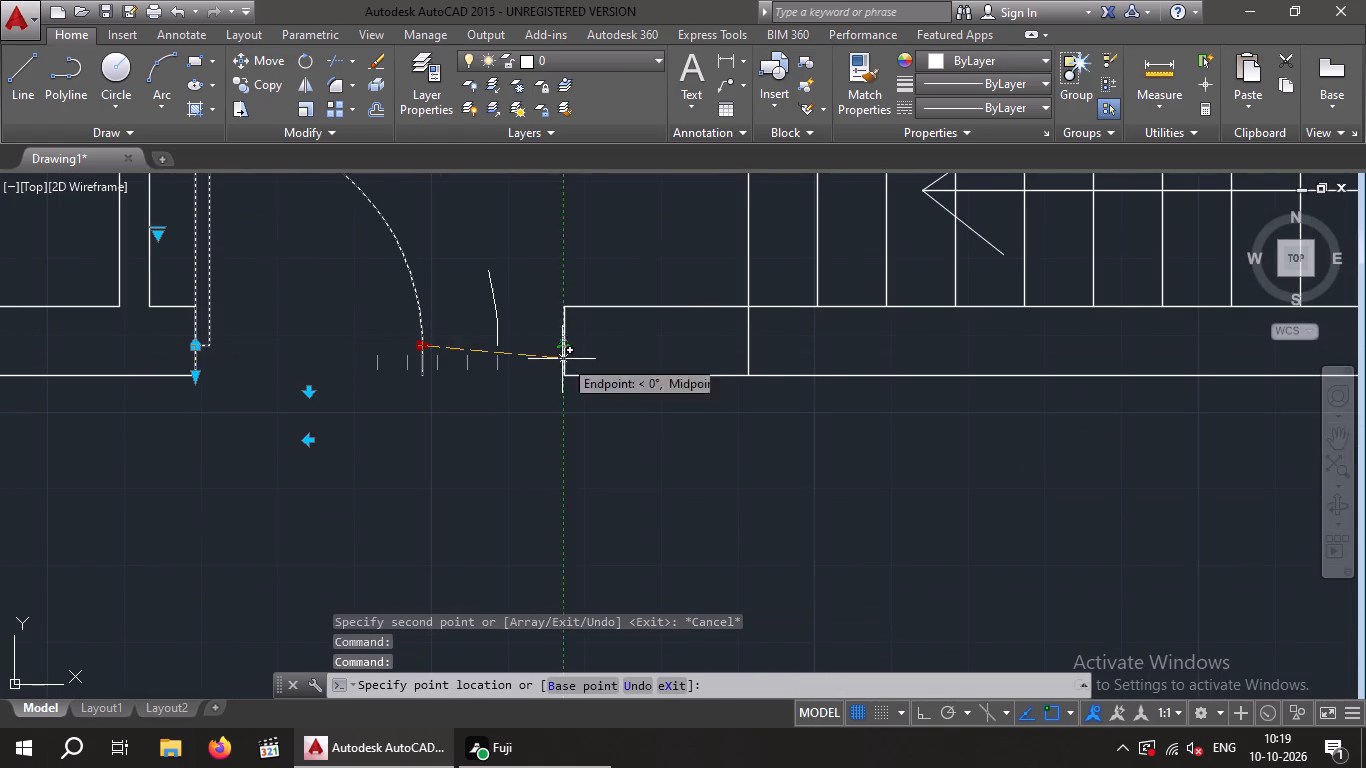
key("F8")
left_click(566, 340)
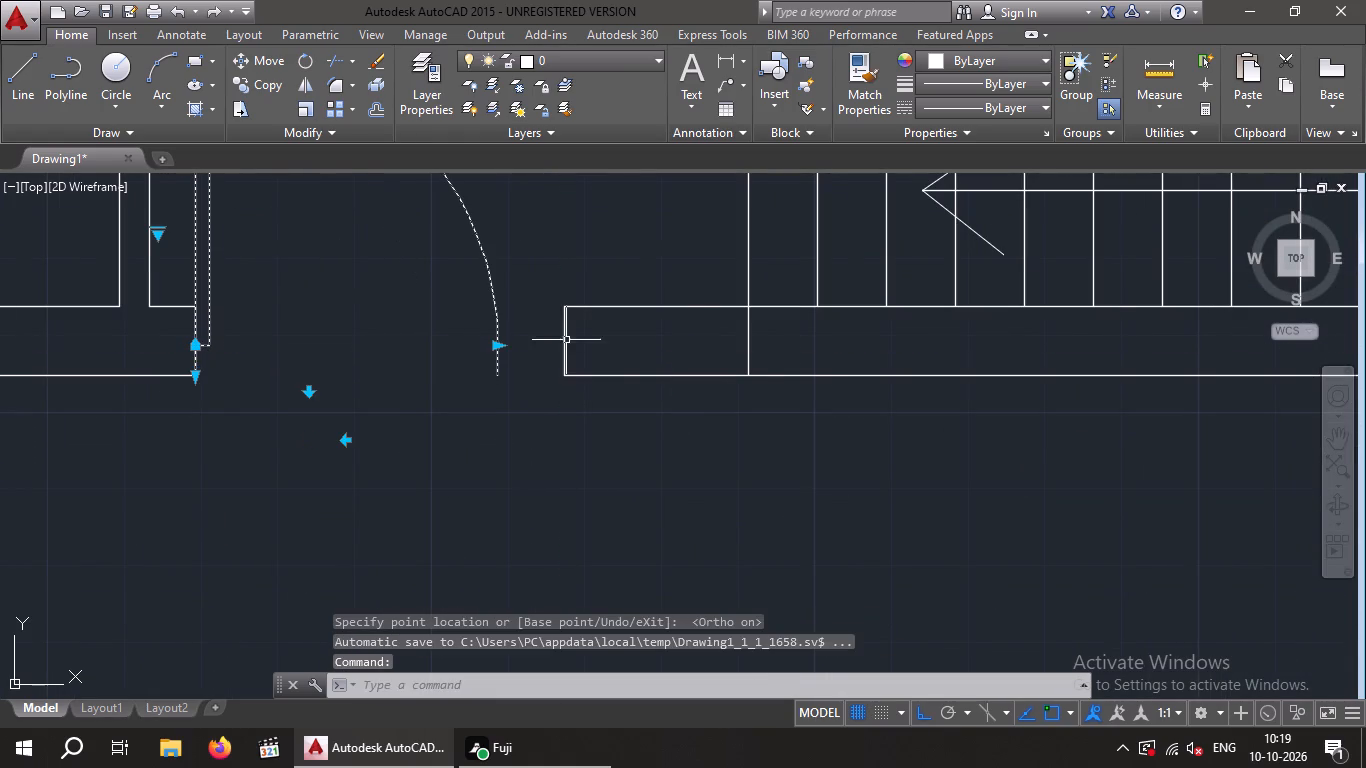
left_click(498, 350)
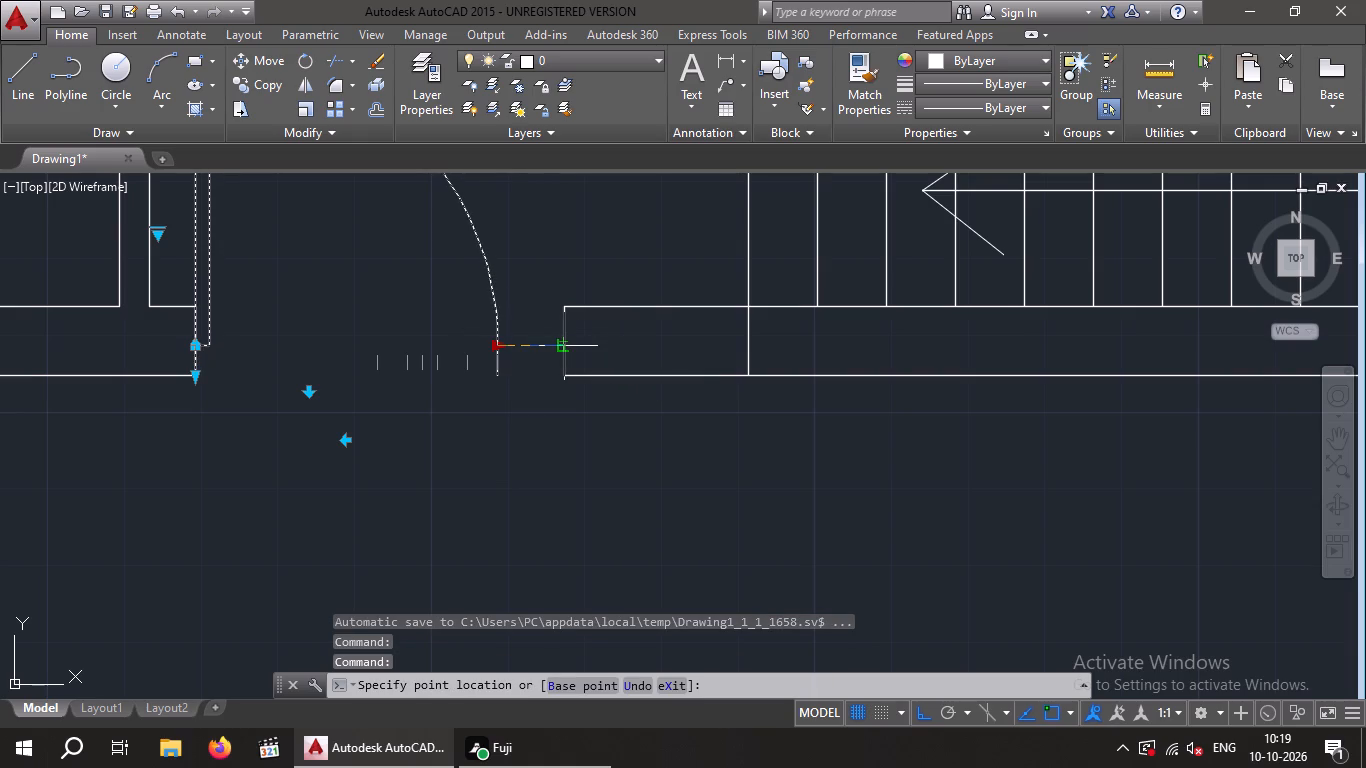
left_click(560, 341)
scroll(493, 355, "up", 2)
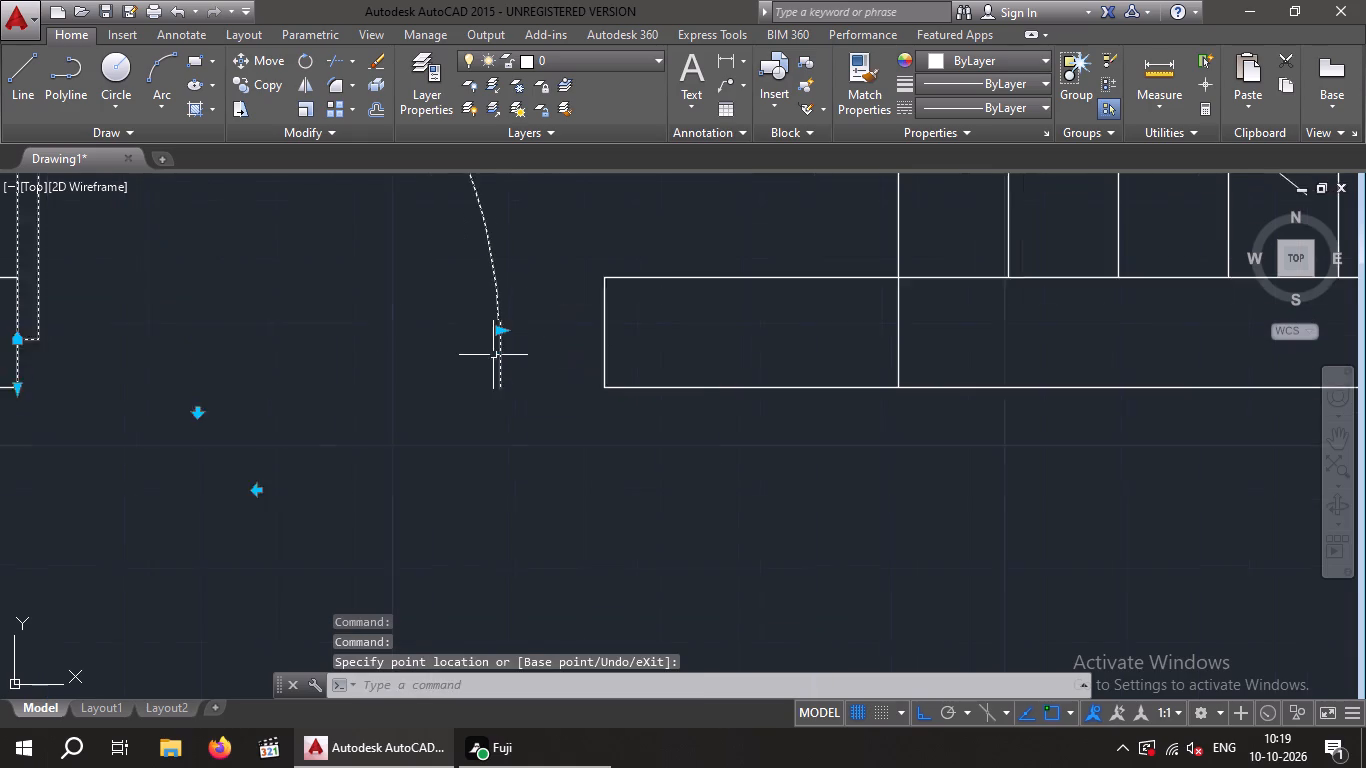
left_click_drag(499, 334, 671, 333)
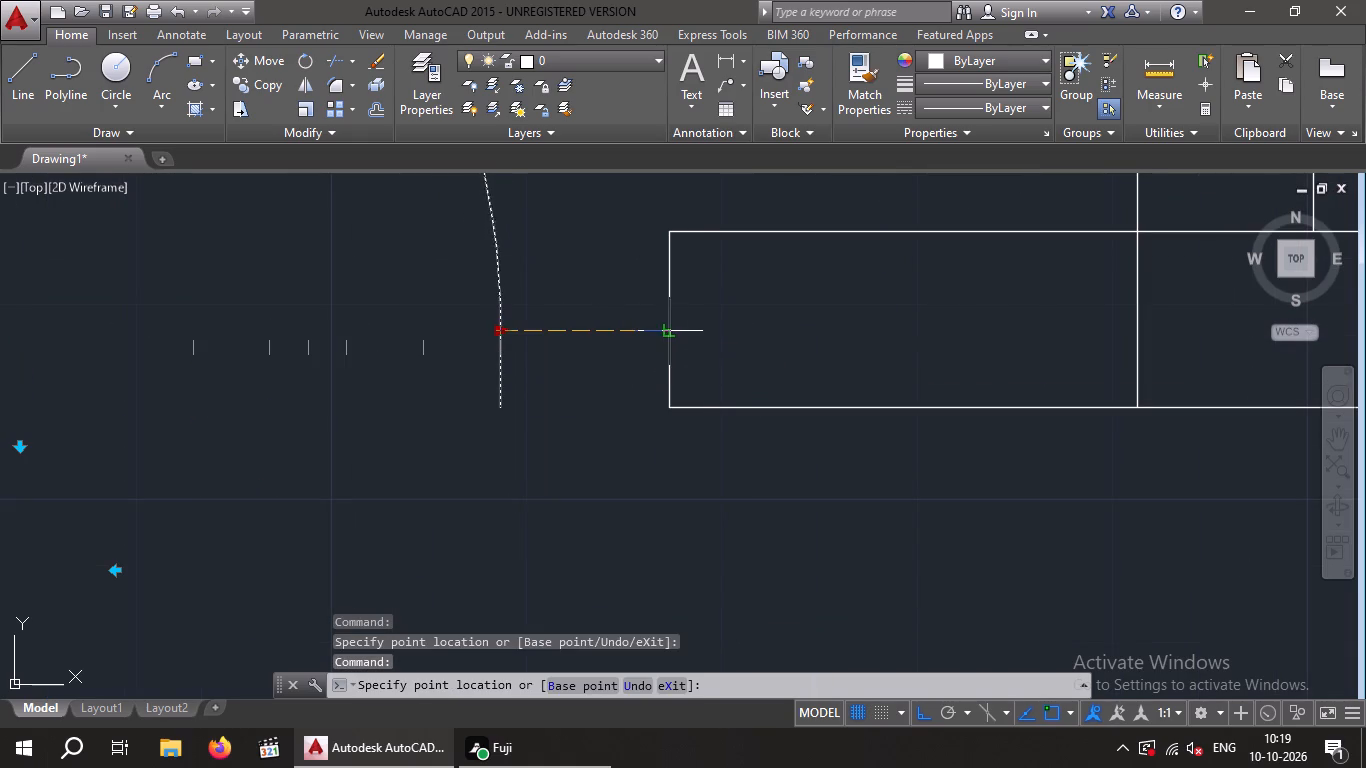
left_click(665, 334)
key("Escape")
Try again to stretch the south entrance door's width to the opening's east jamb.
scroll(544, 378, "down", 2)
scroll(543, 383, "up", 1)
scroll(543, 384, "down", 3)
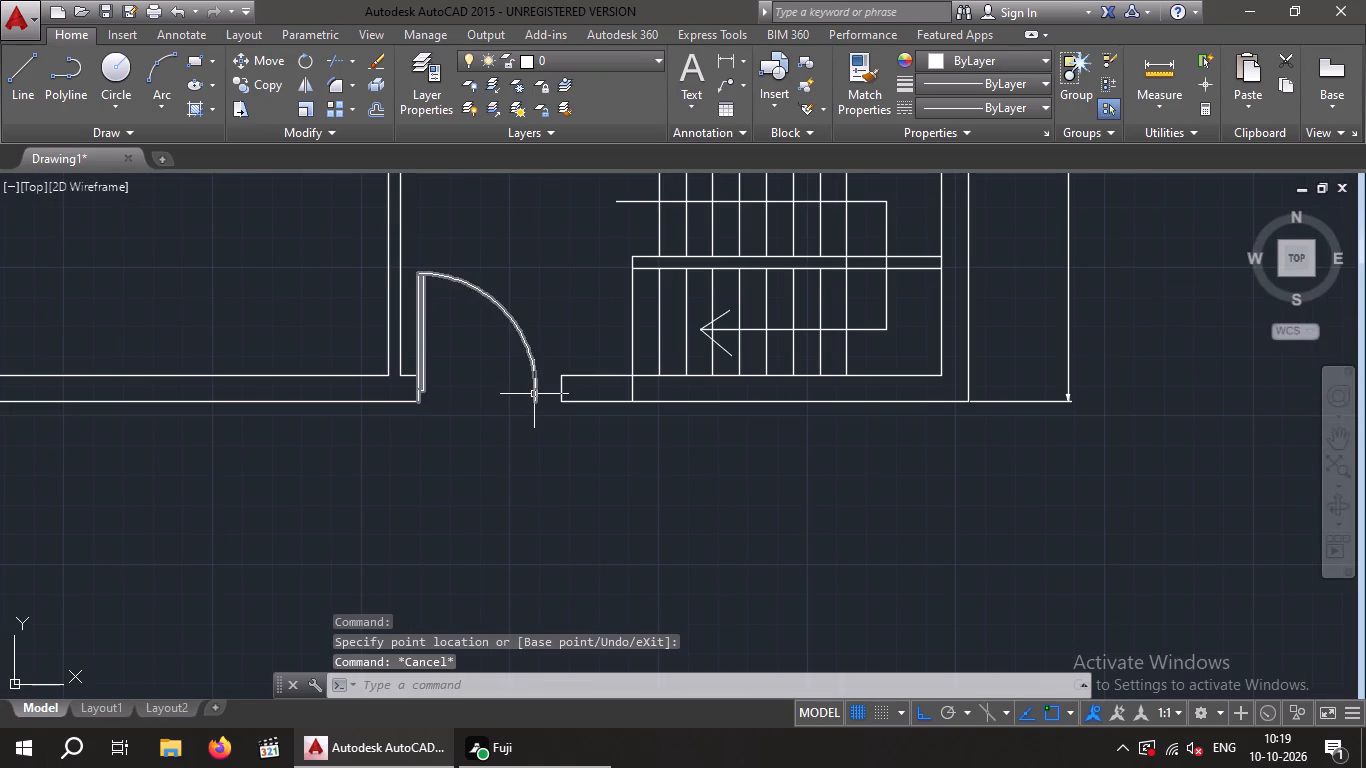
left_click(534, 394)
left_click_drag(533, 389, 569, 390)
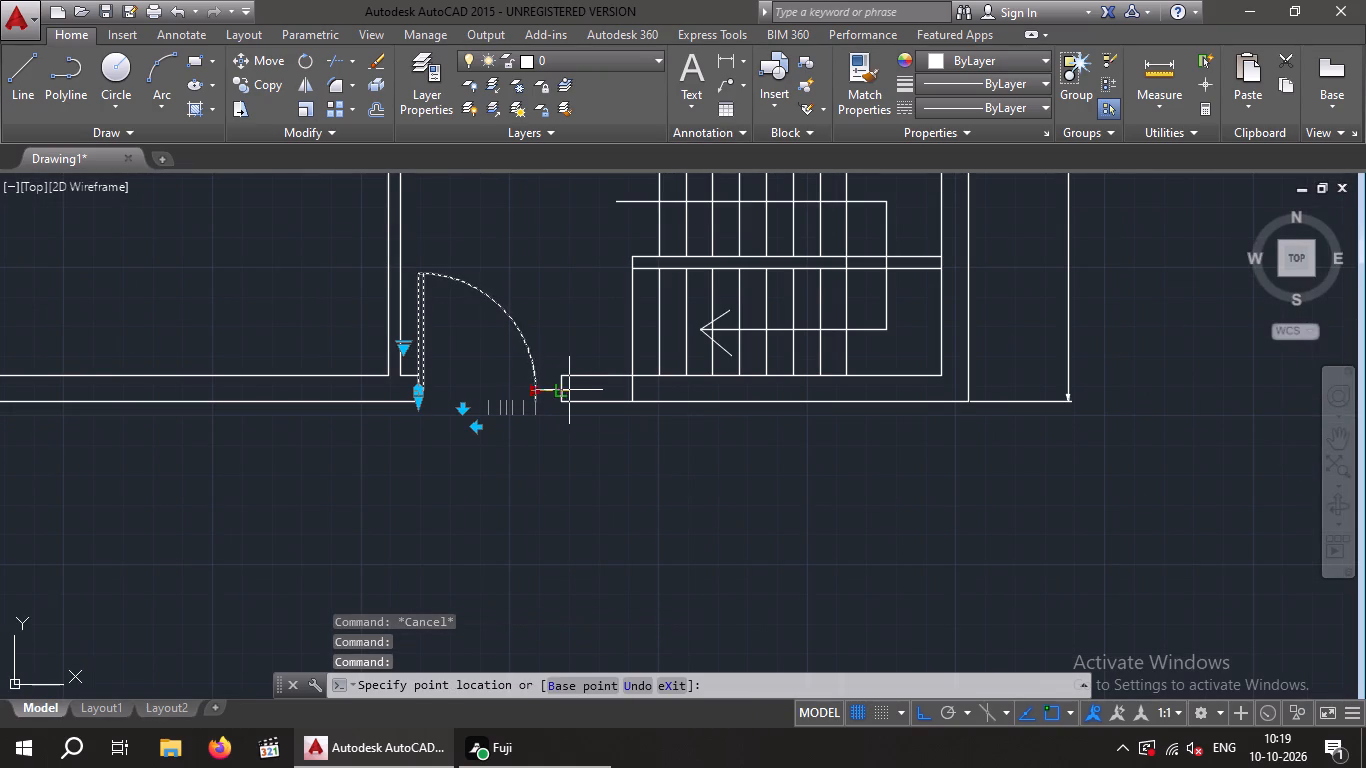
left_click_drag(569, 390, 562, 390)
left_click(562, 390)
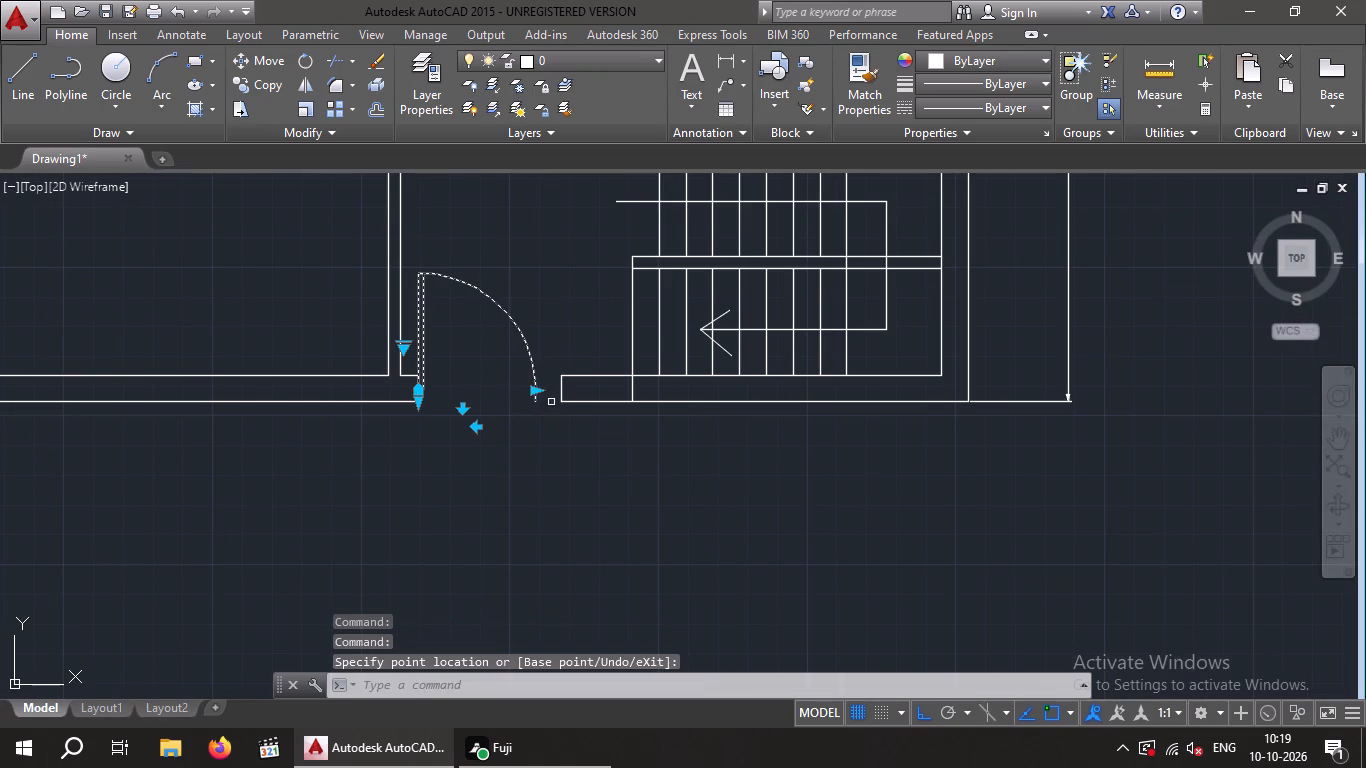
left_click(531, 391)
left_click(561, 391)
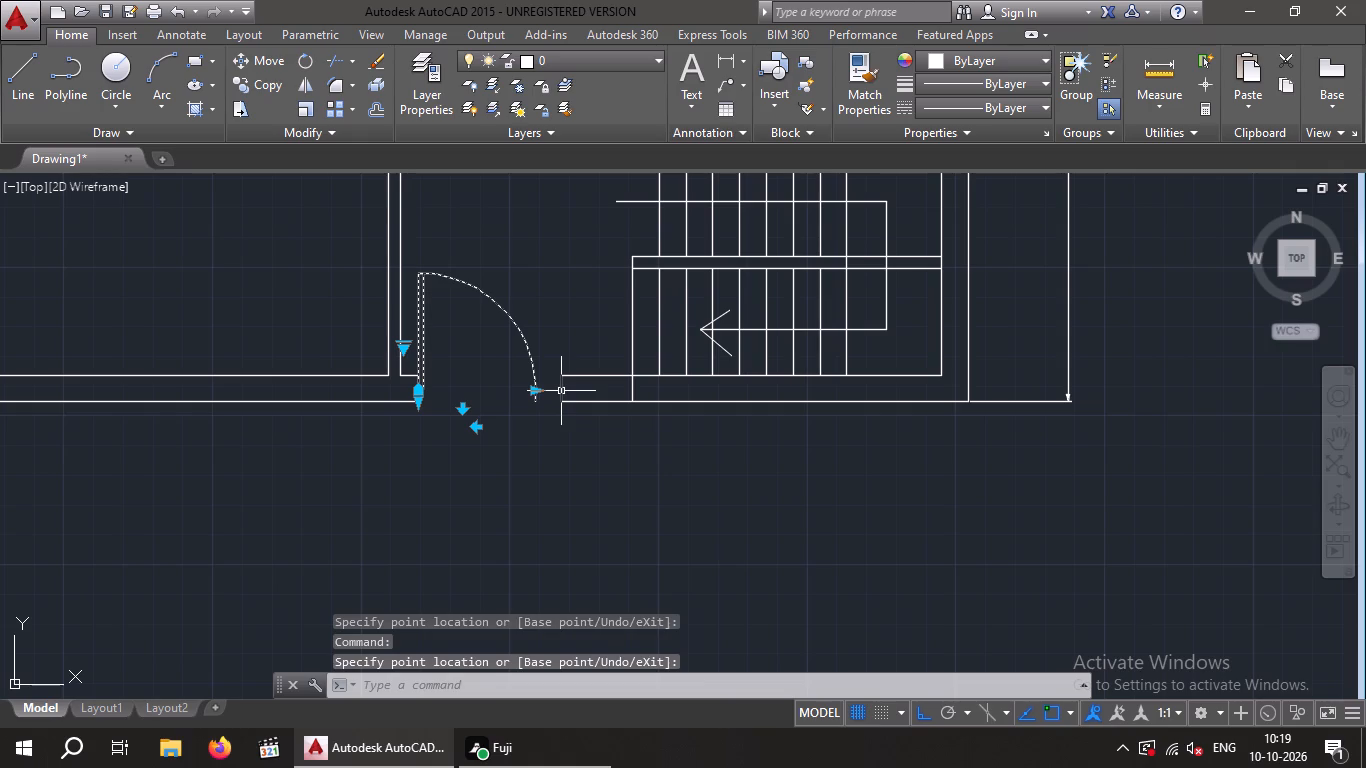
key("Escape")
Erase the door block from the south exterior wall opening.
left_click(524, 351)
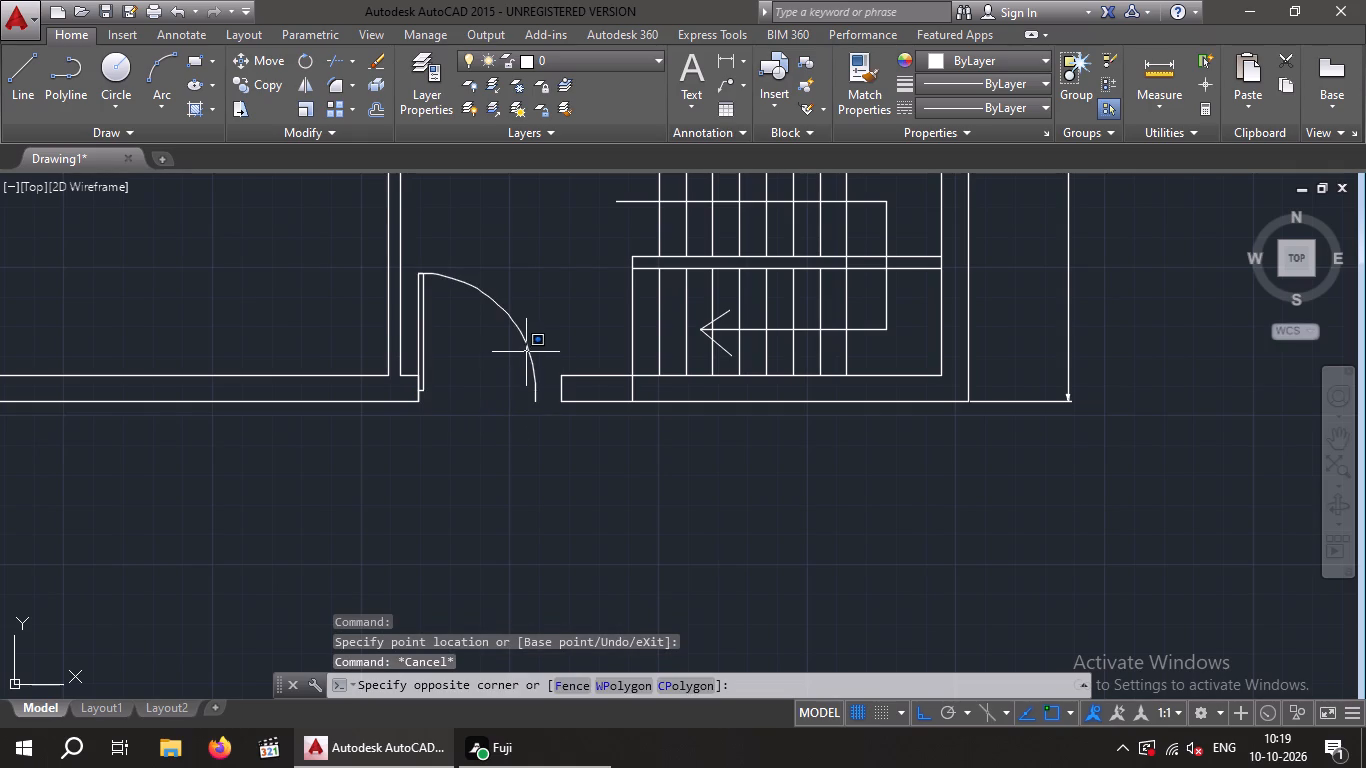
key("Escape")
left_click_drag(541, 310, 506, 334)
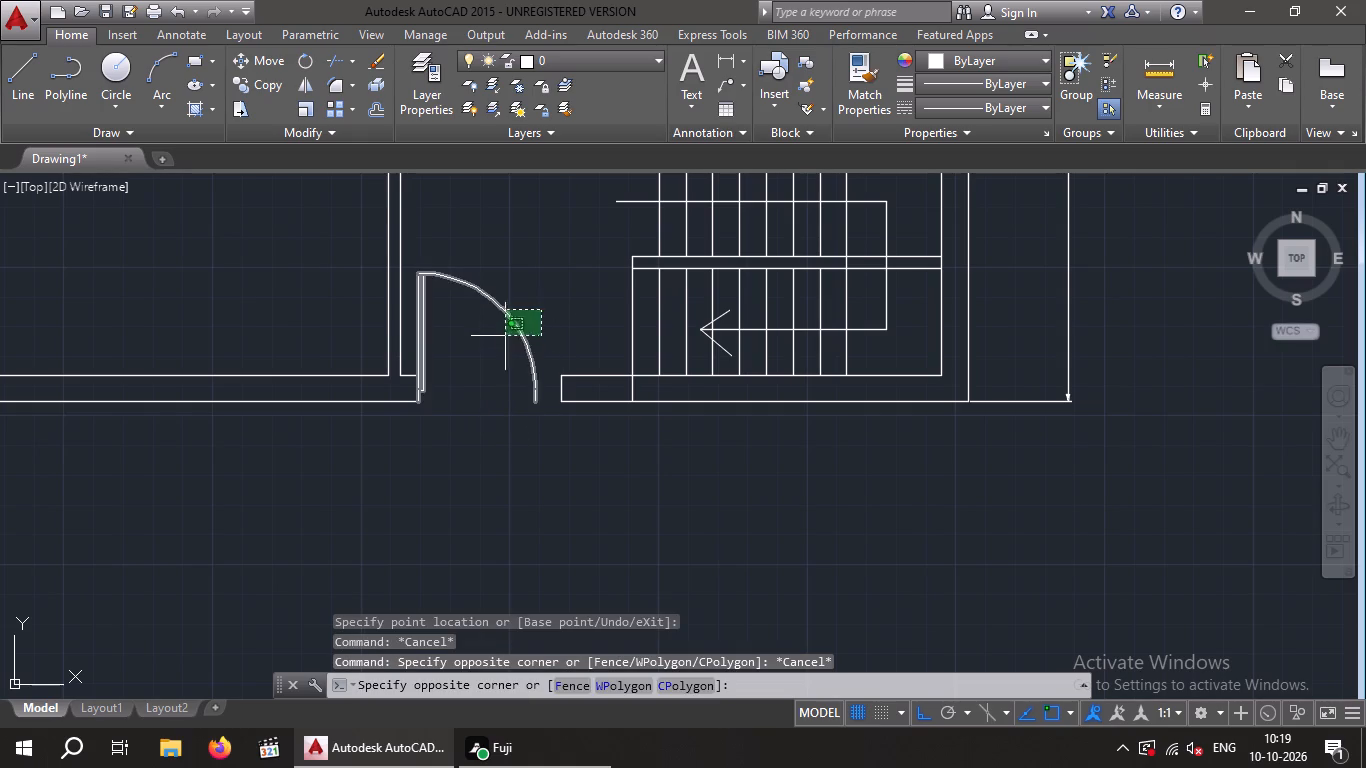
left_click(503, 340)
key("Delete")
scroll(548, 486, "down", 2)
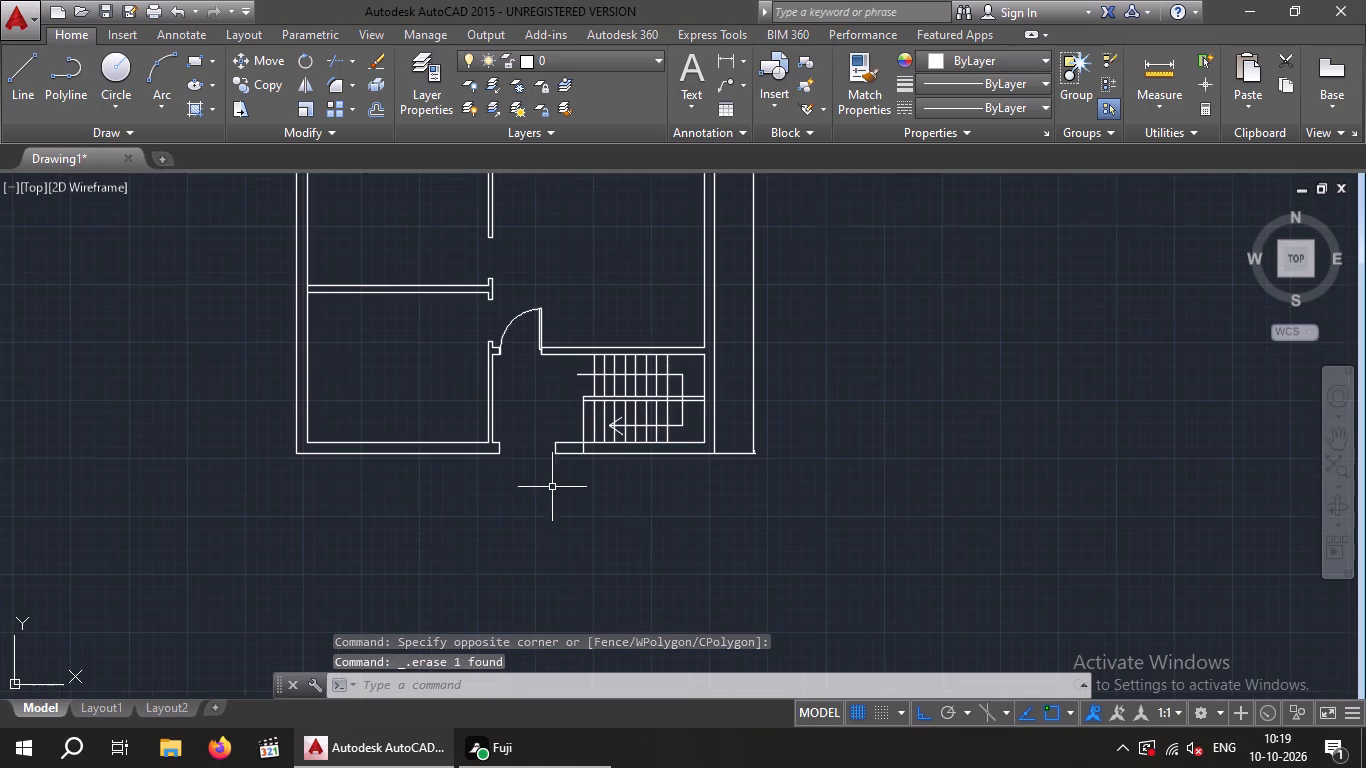
Stretch the width of the spare door block east of the plan horizontally, entering 4' with Ortho on.
middle_click_drag(956, 280, 420, 460)
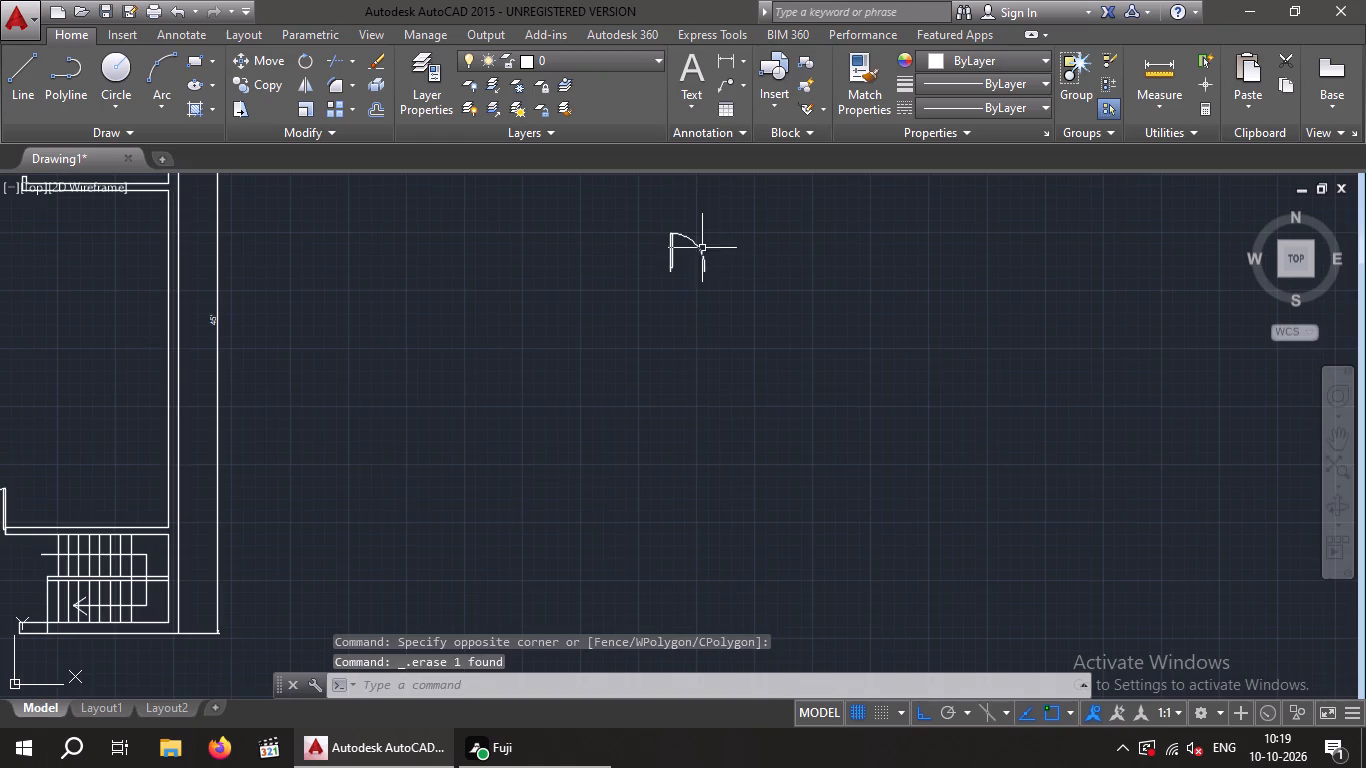
scroll(702, 248, "up", 2)
left_click(707, 270)
left_click_drag(706, 293, 722, 296)
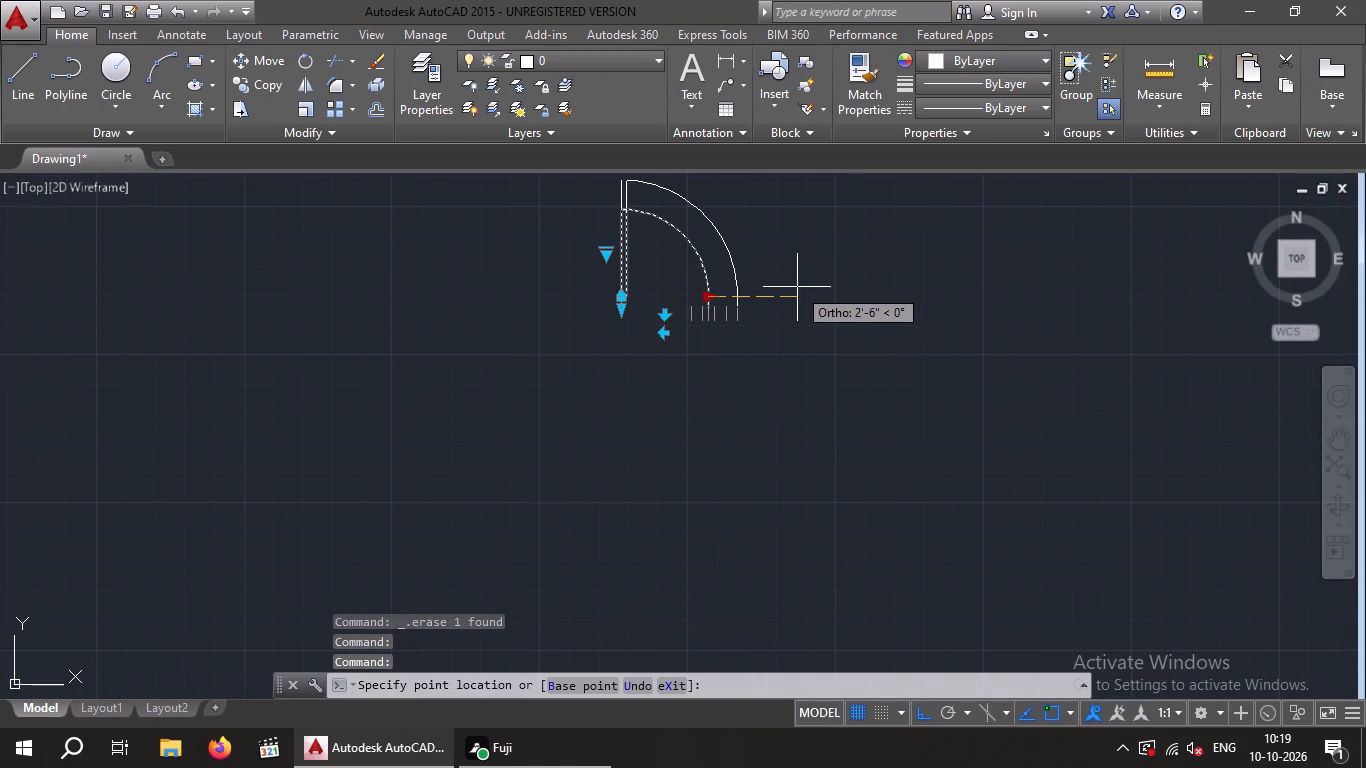
type("4'")
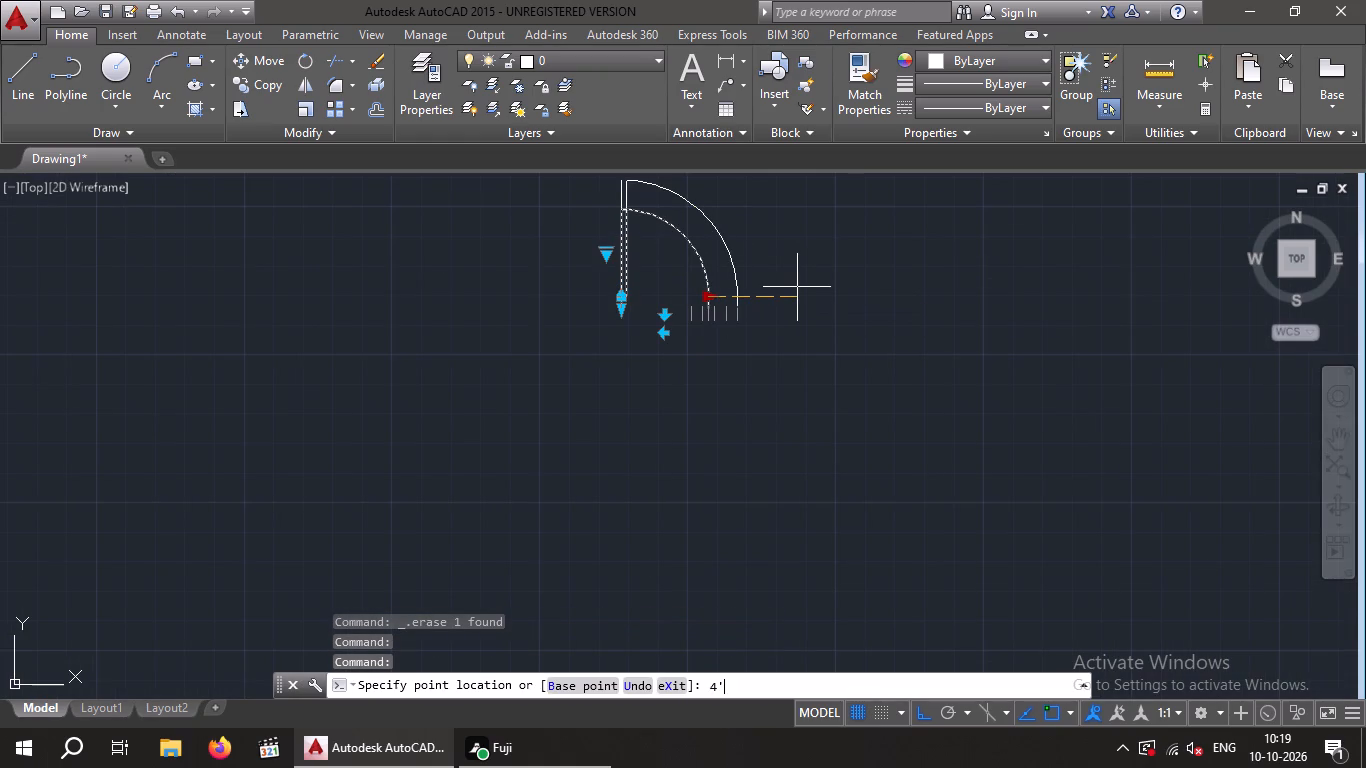
key("Return")
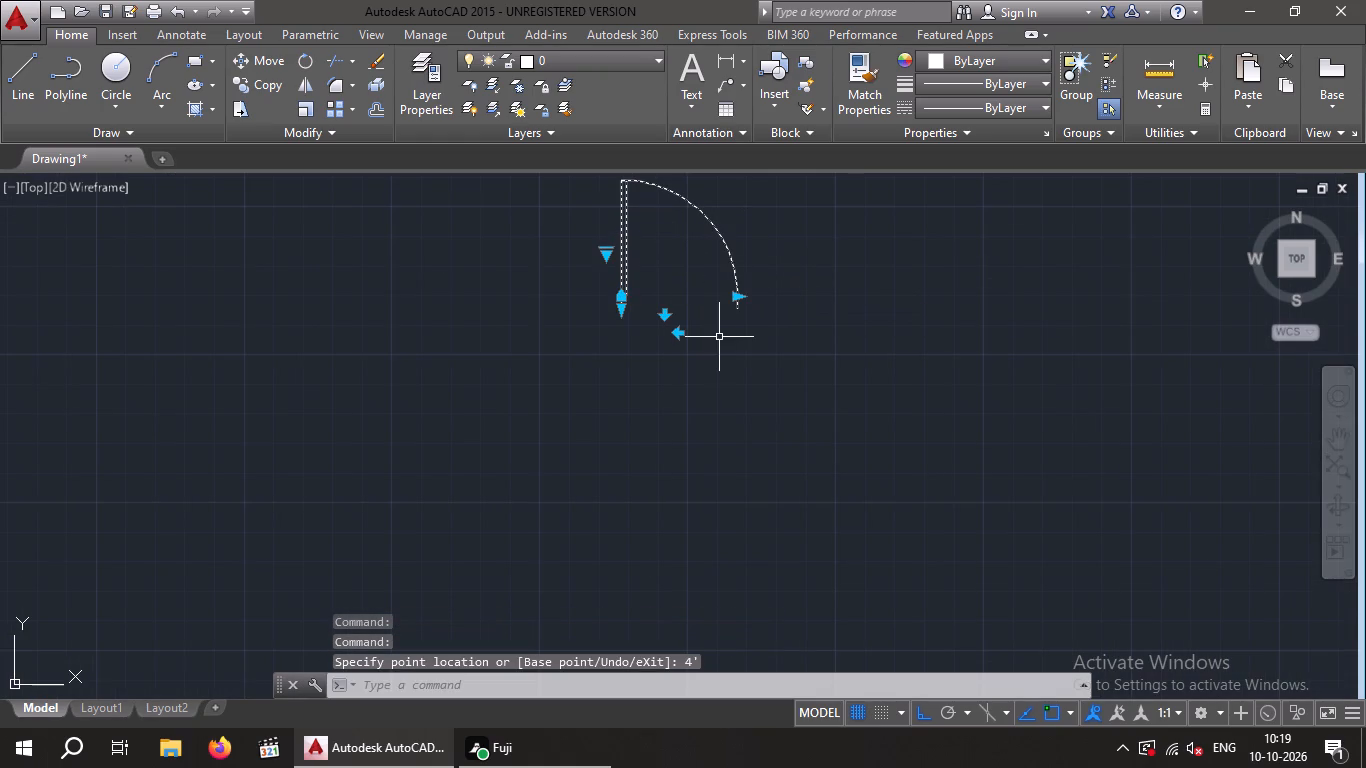
key("Escape")
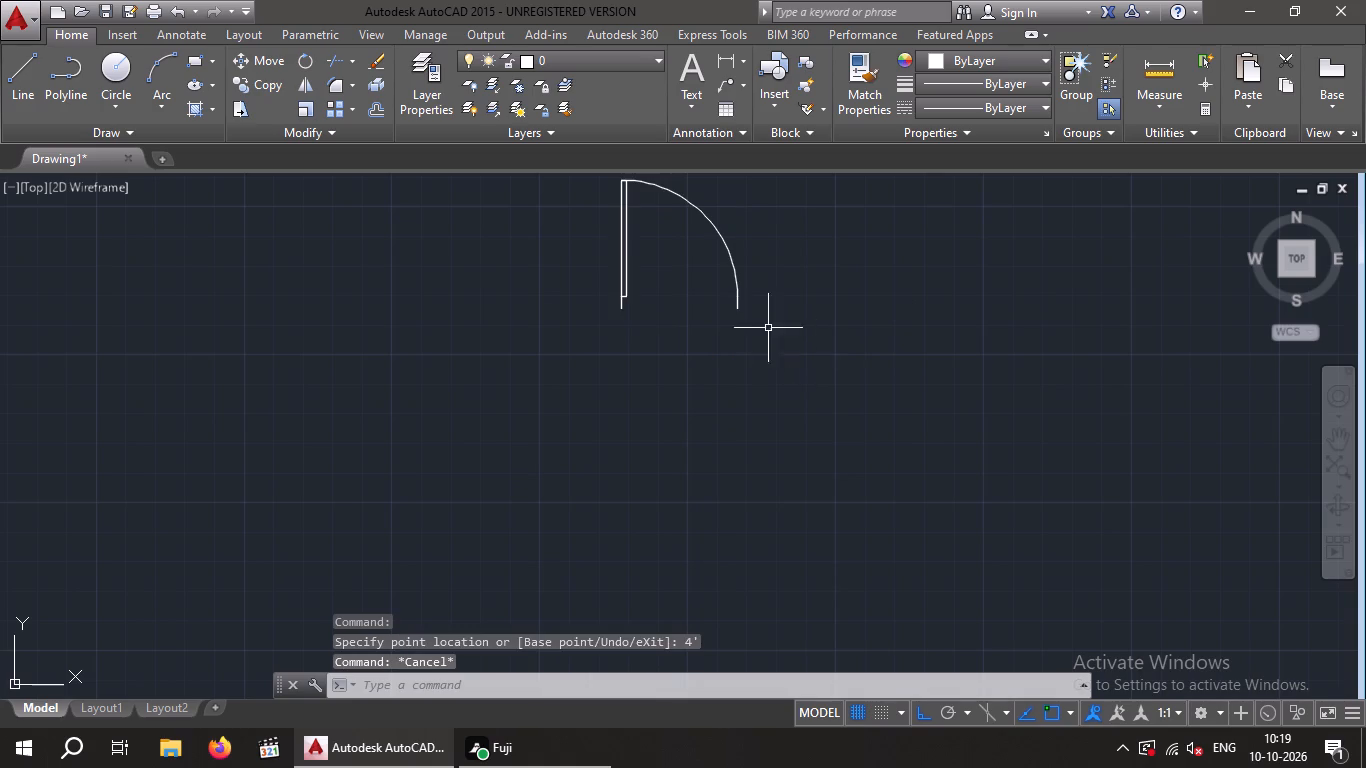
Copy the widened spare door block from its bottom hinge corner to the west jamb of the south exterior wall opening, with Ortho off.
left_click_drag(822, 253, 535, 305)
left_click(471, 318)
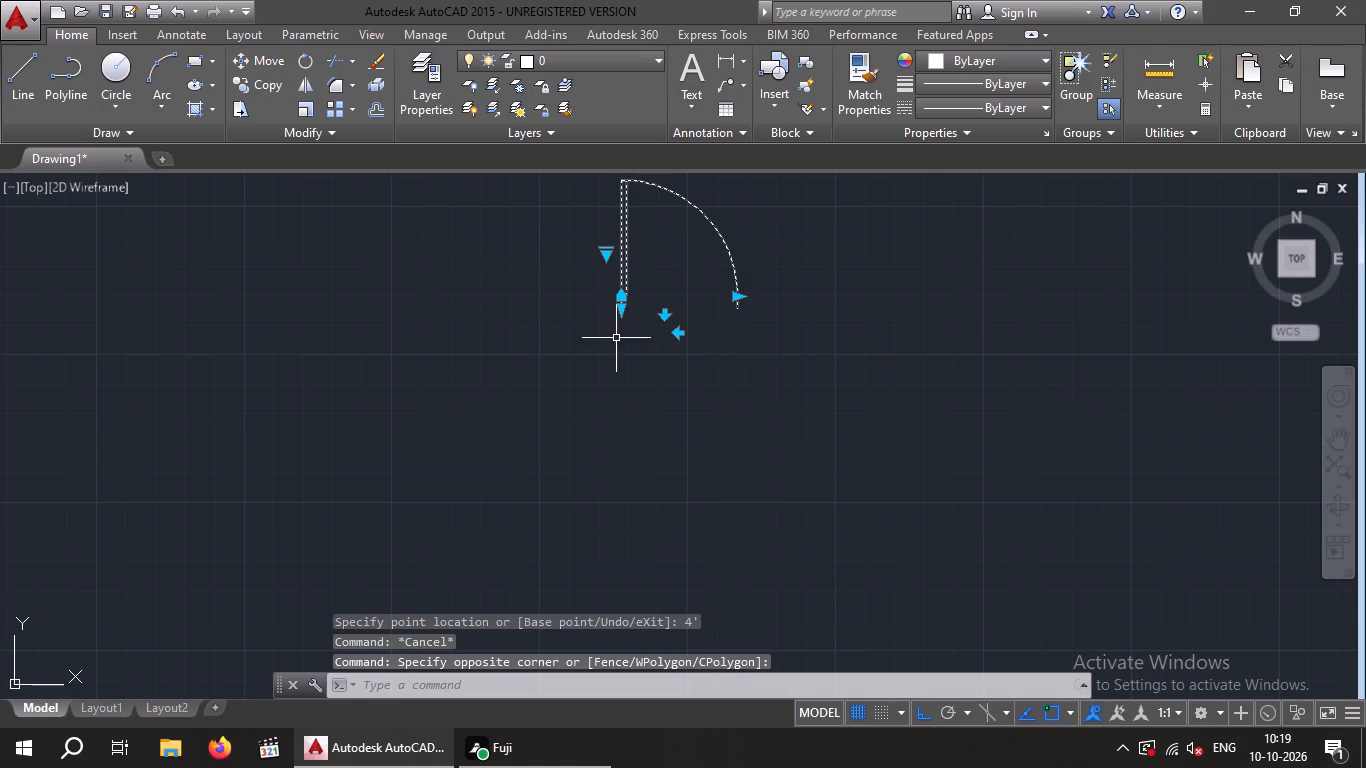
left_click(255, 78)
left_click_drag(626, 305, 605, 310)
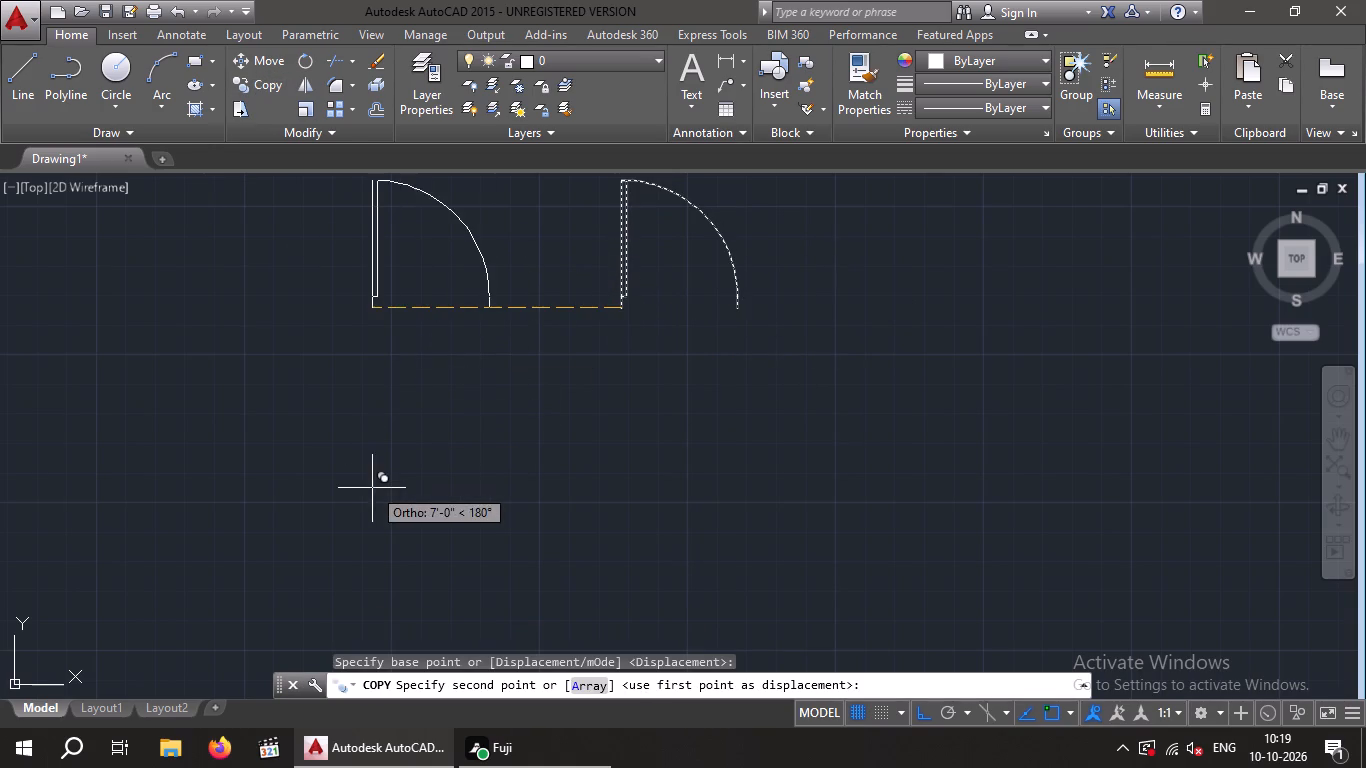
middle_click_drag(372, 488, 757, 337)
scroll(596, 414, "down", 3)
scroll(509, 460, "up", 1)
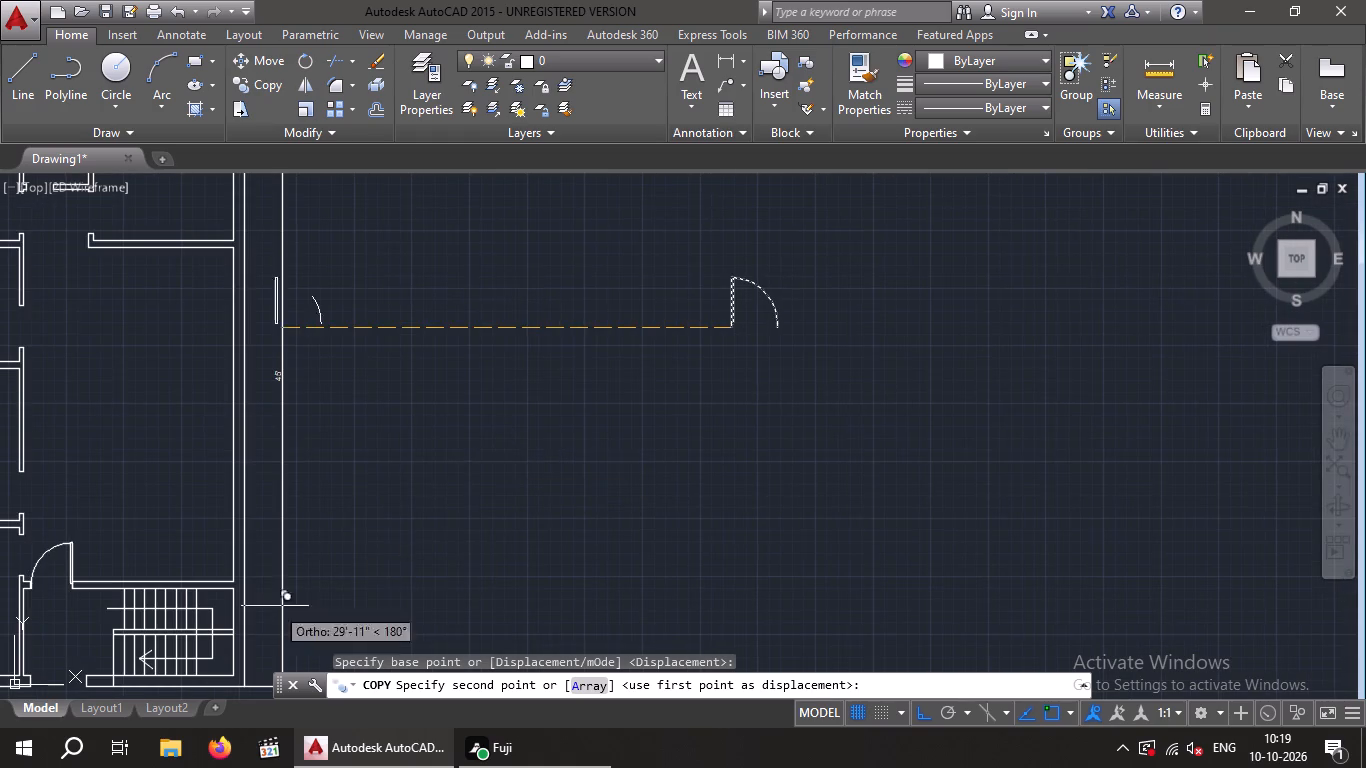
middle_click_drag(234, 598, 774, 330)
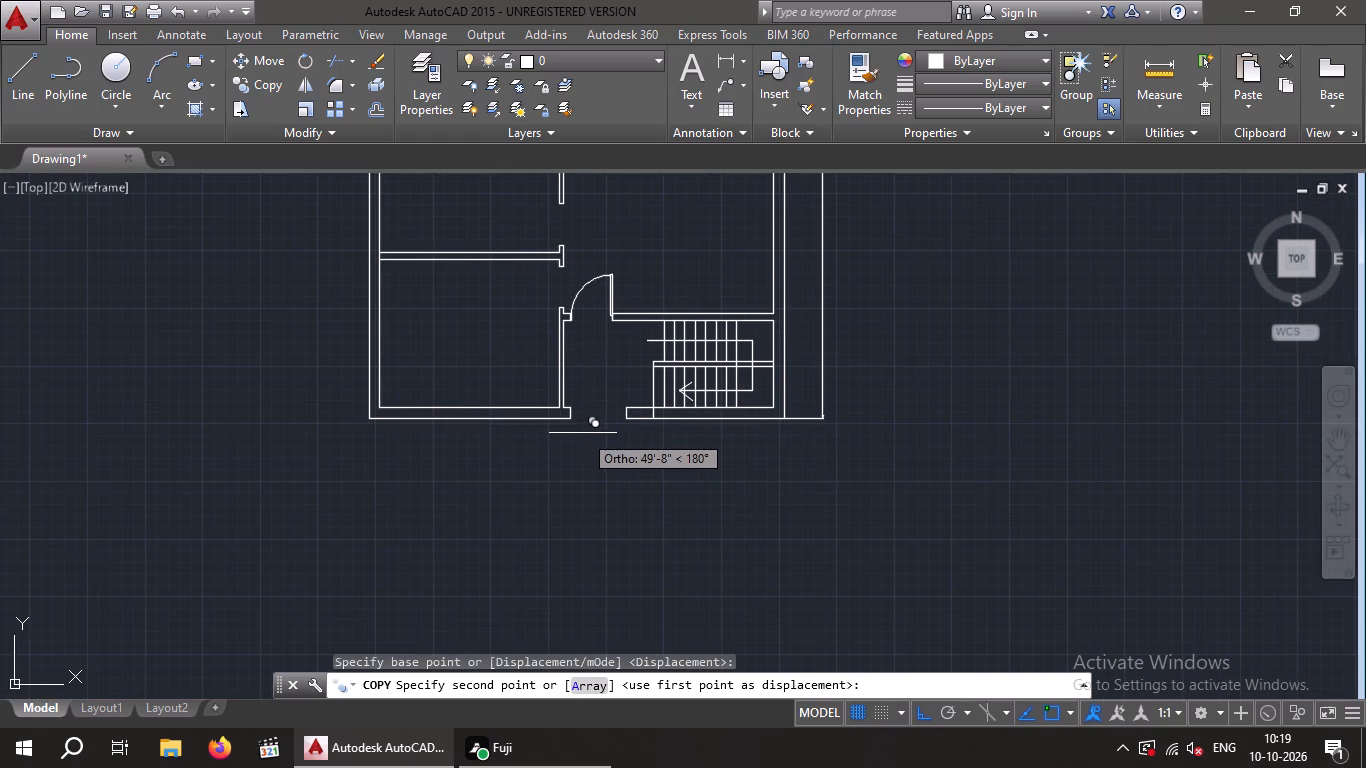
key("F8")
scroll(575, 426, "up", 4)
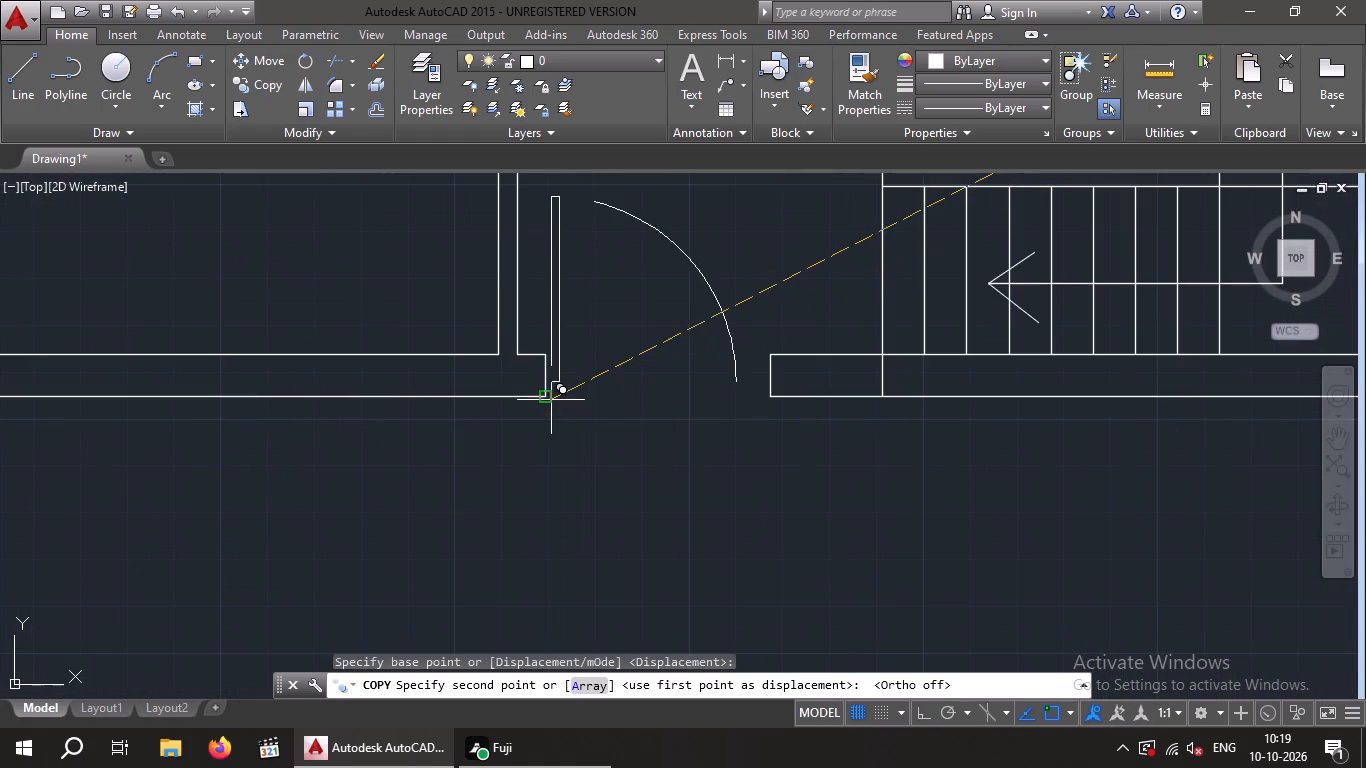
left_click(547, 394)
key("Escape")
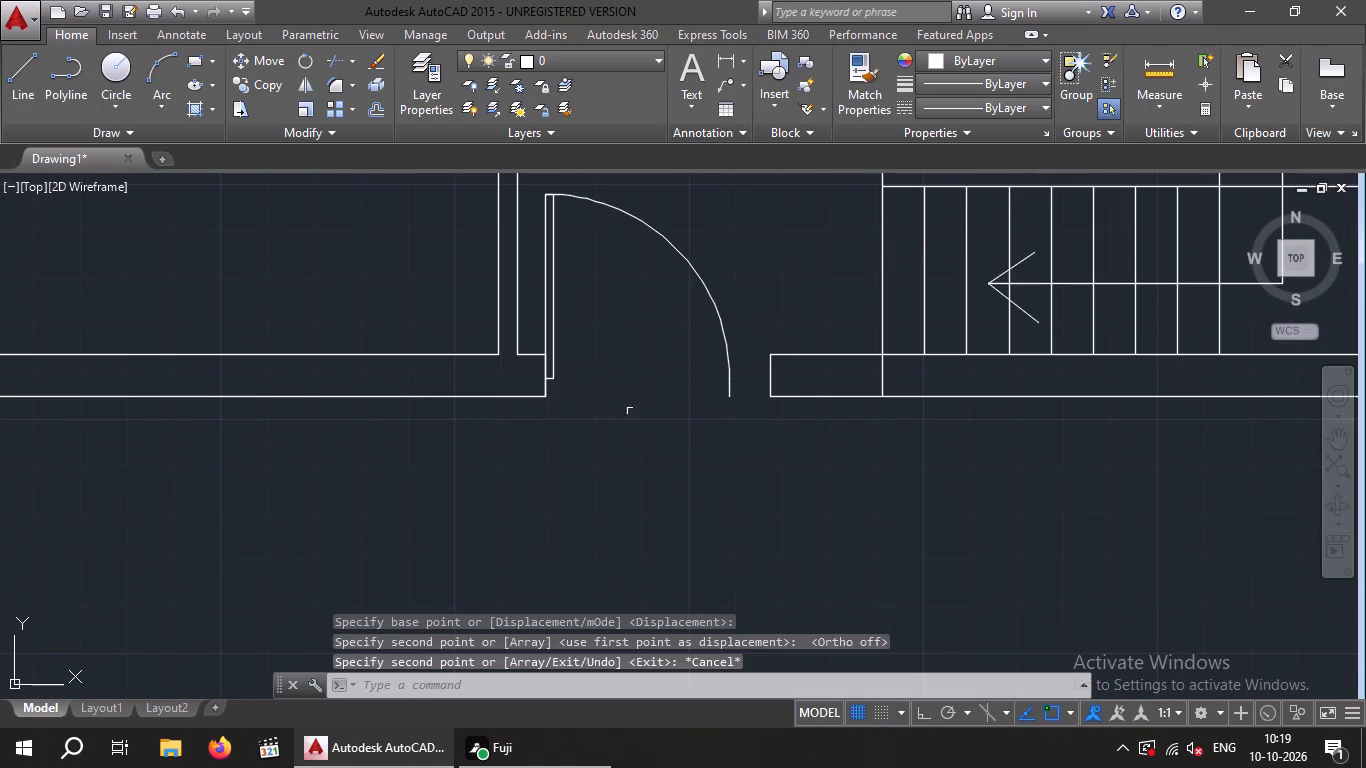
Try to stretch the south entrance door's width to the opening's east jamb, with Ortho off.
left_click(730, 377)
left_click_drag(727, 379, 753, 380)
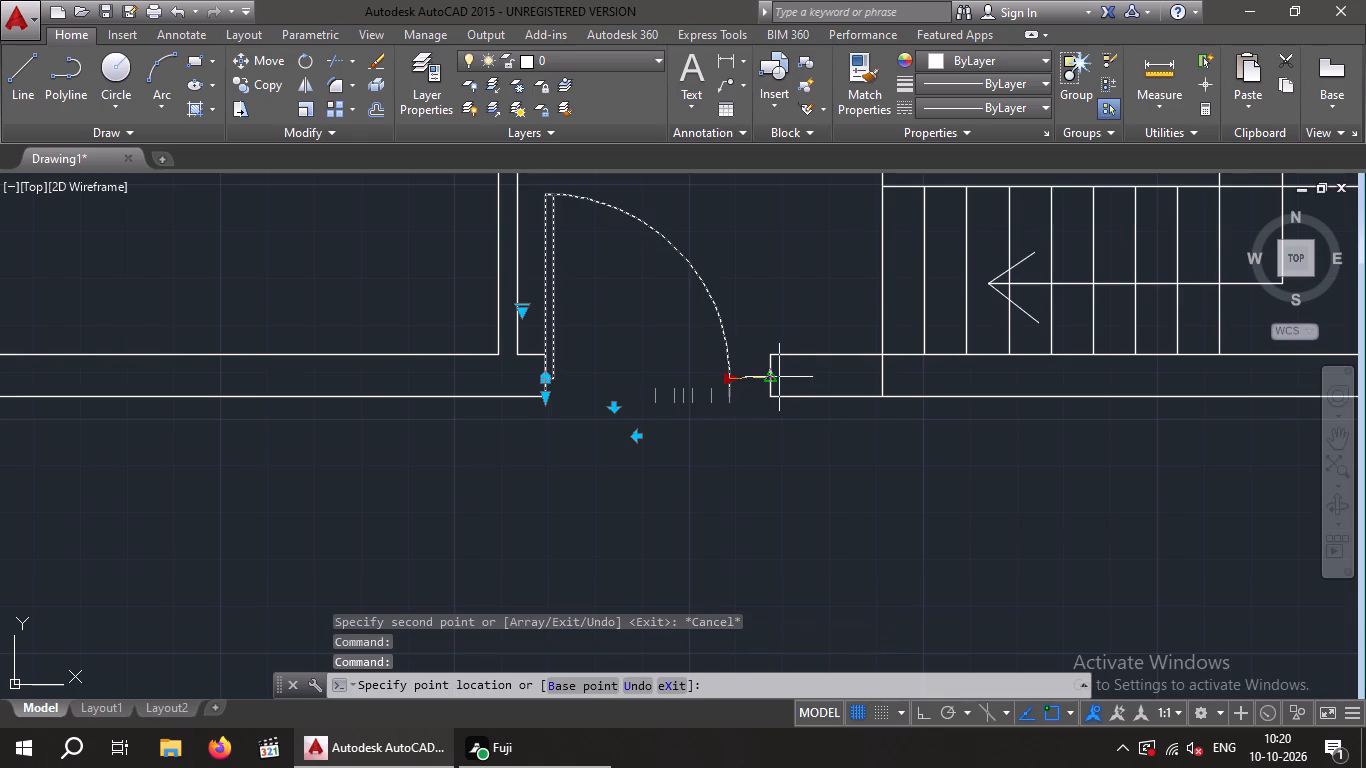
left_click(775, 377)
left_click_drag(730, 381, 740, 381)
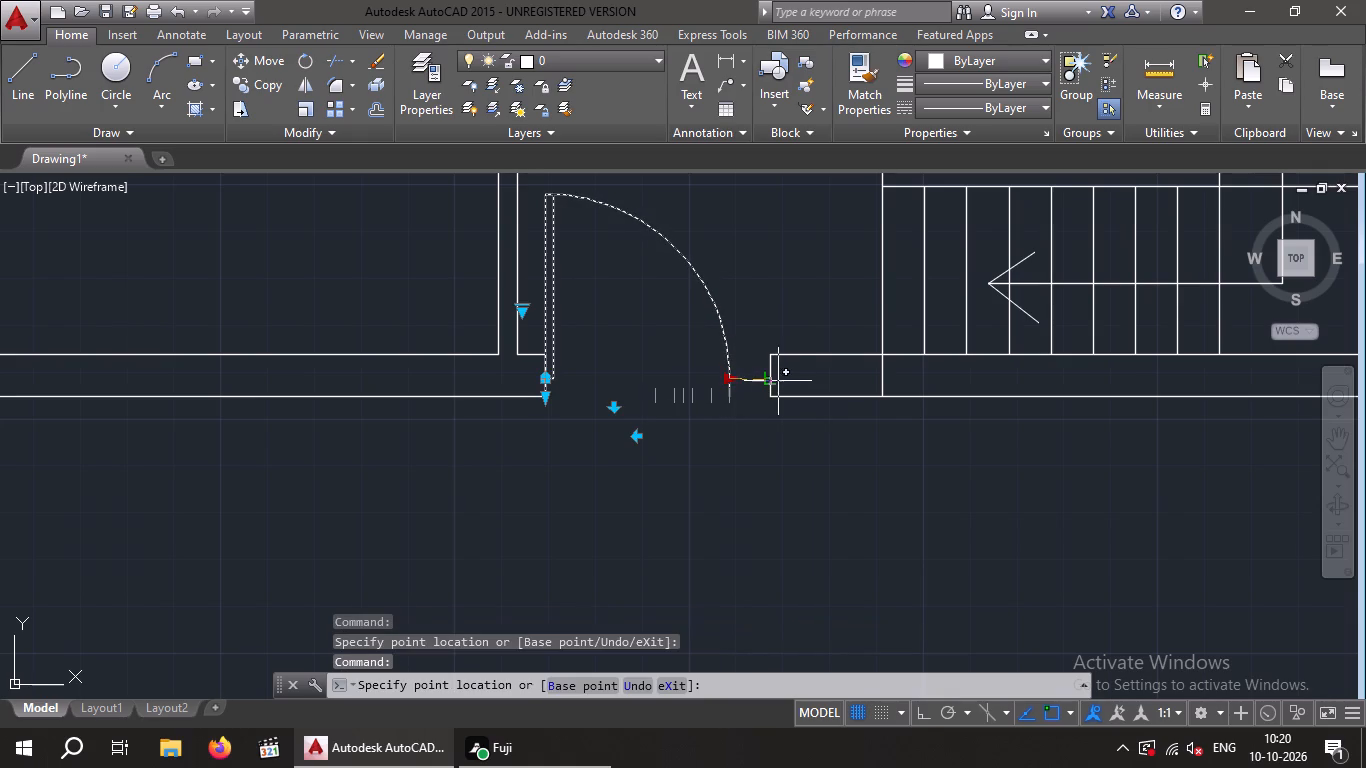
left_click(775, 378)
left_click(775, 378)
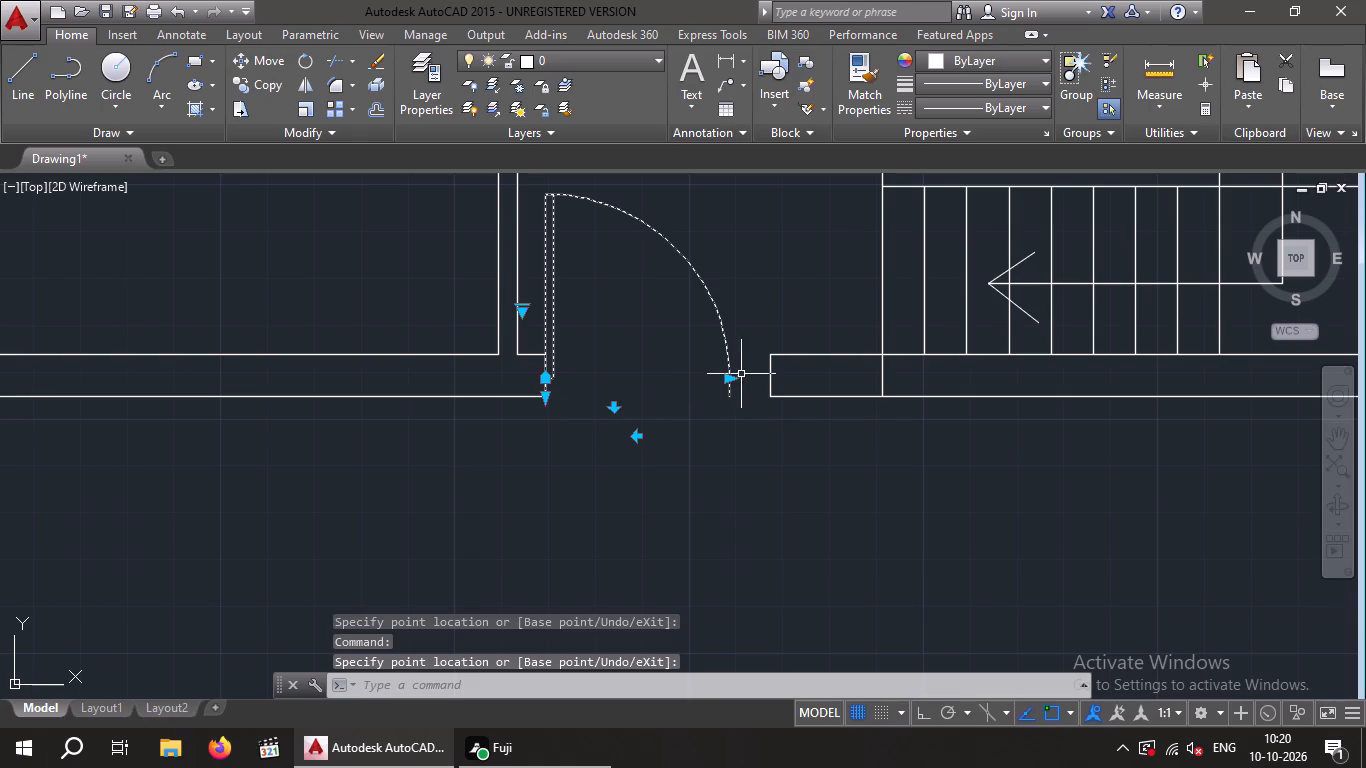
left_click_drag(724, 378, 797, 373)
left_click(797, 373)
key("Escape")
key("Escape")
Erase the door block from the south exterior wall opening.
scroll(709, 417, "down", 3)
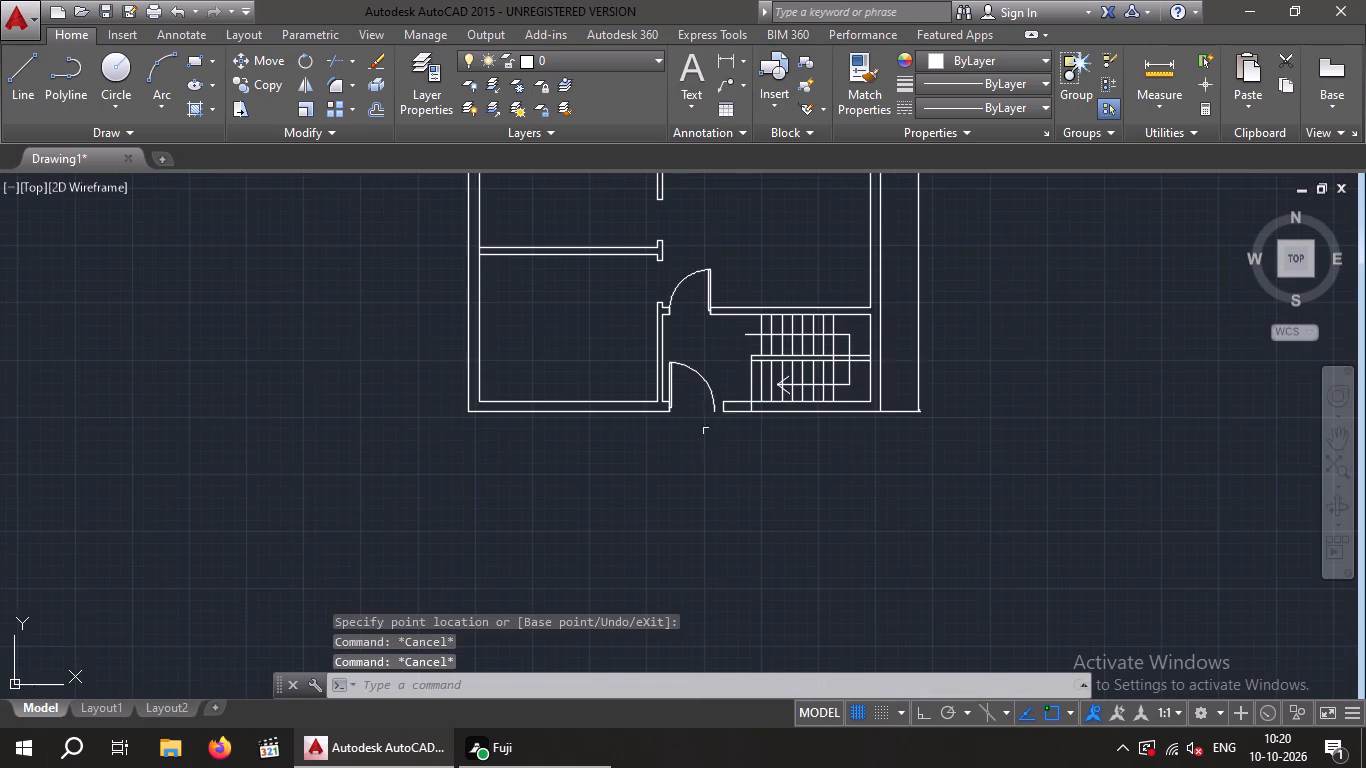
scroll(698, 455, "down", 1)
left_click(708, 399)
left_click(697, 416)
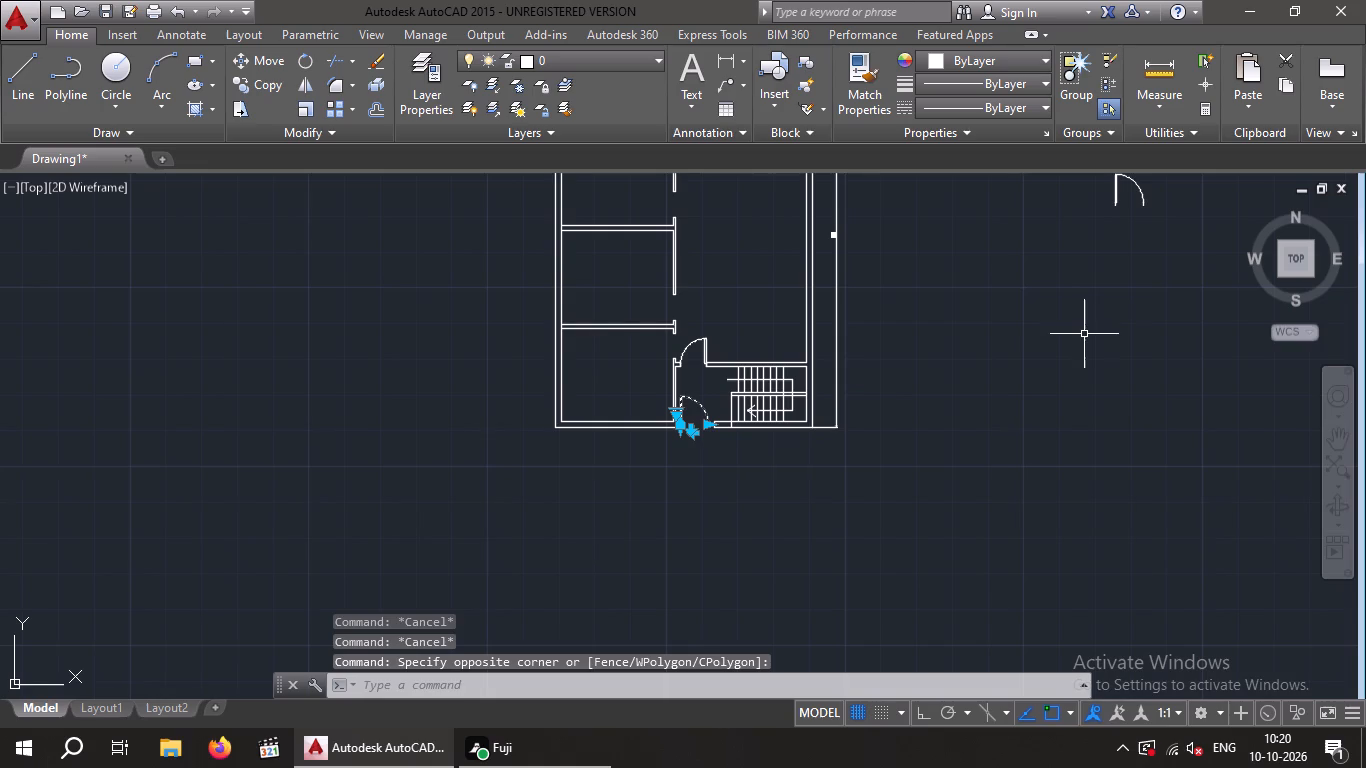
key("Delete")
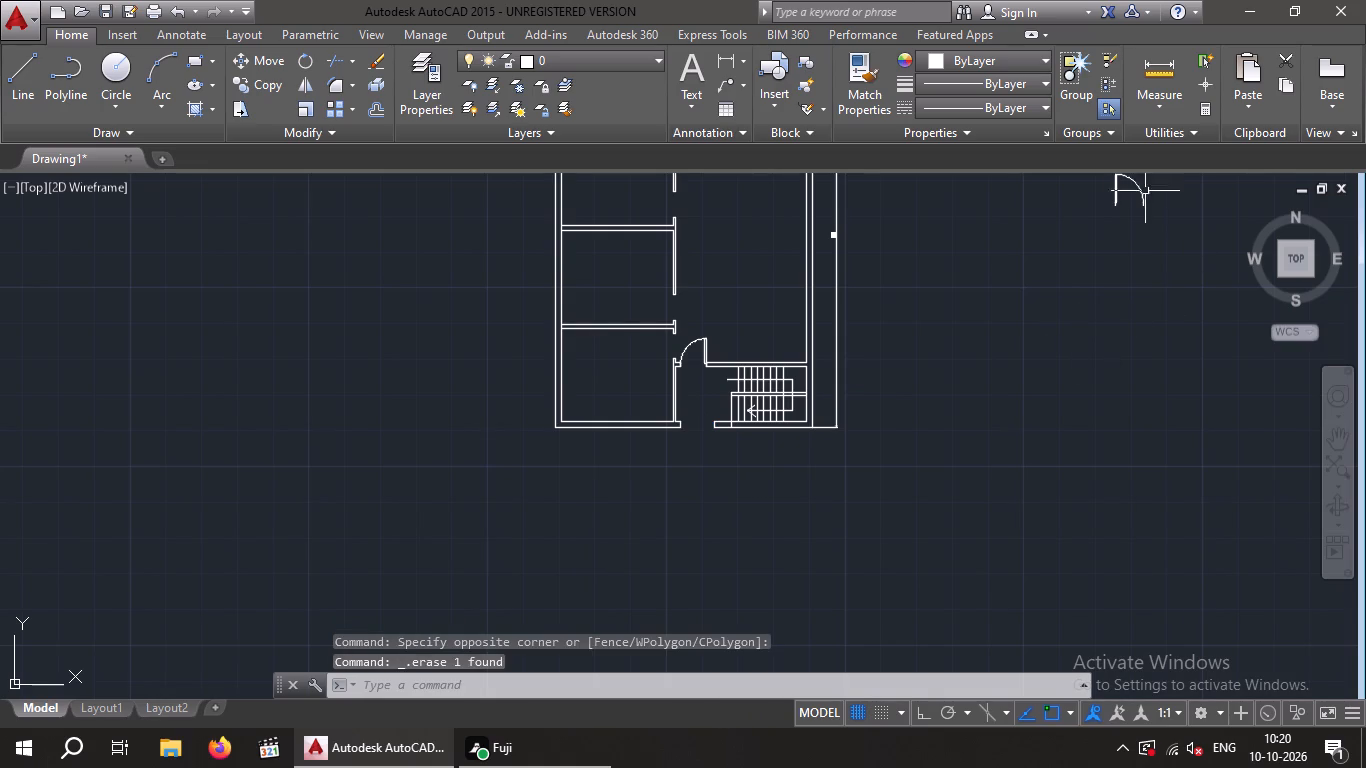
Flip the spare door block east of the plan so it is hung on its east side, swinging north.
middle_click_drag(1143, 233, 976, 454)
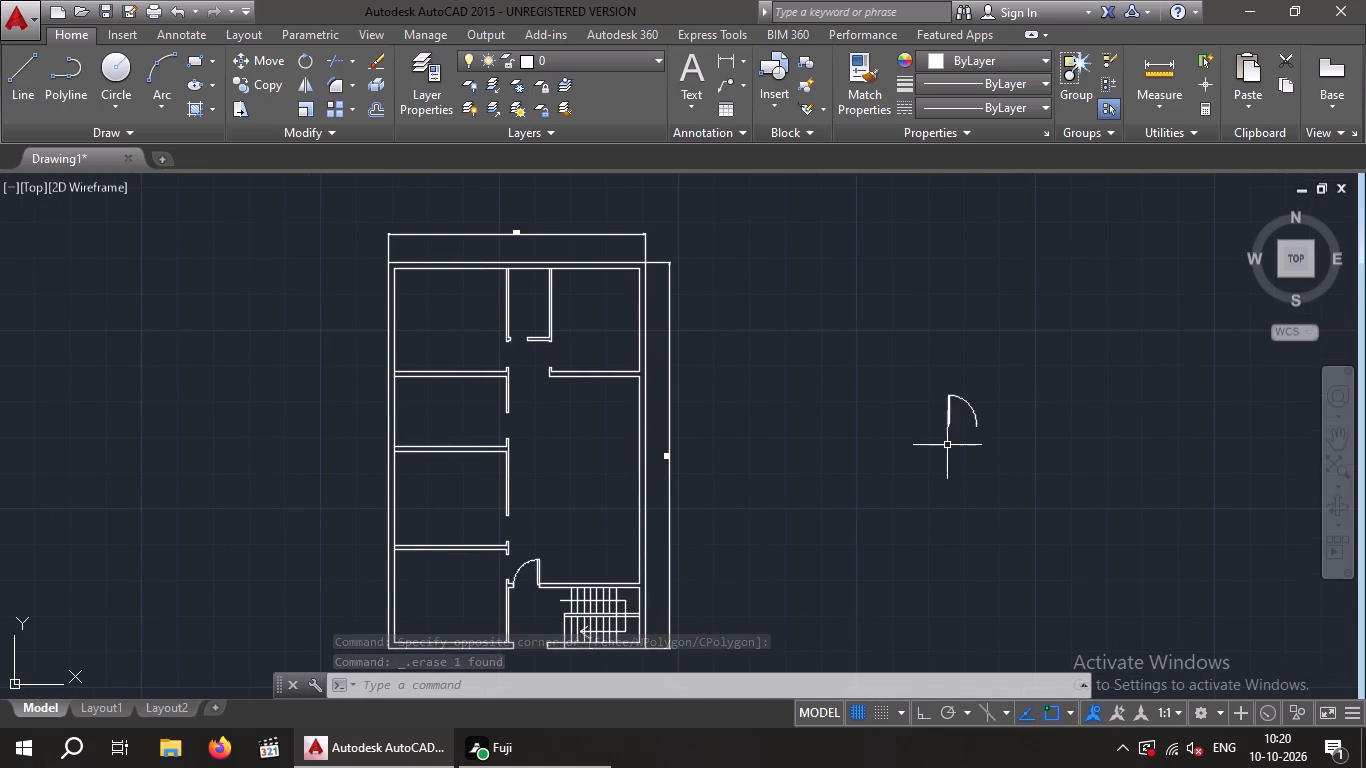
scroll(961, 420, "up", 2)
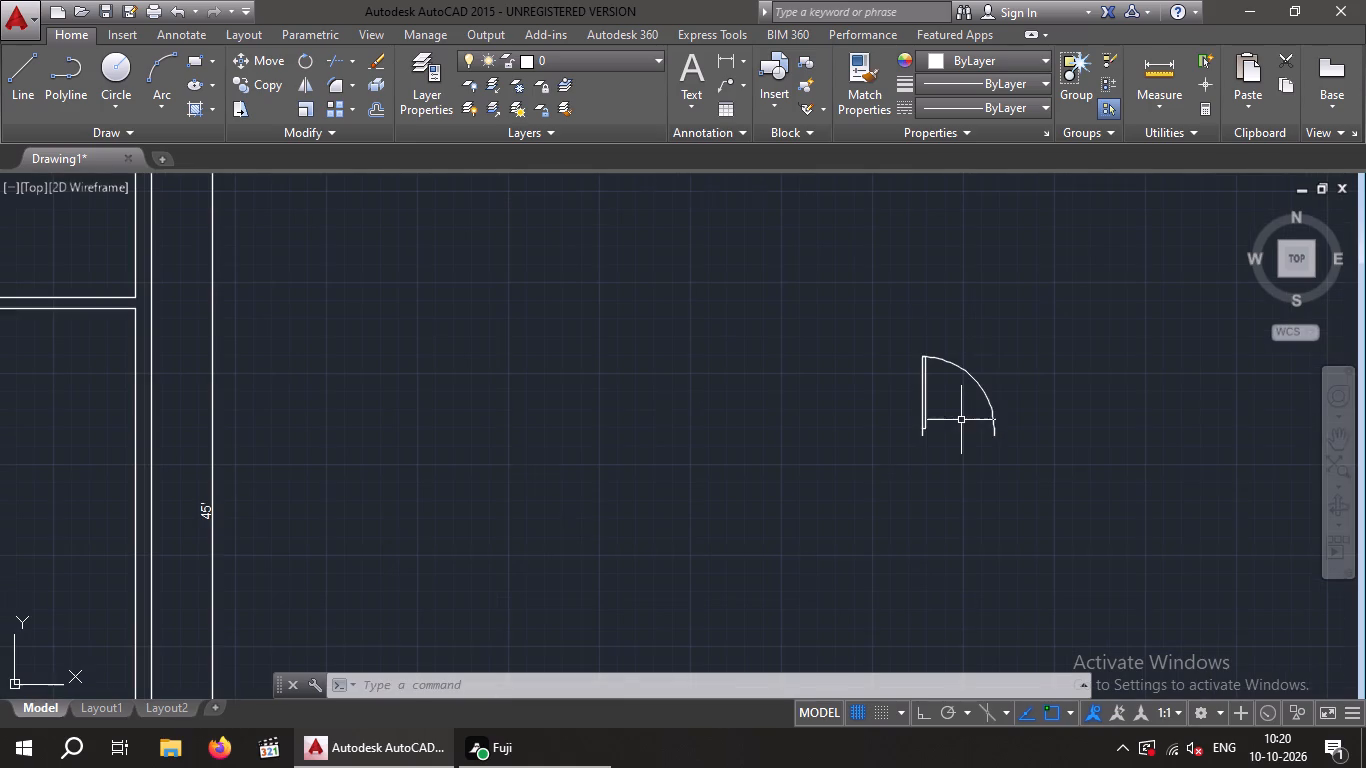
left_click(993, 419)
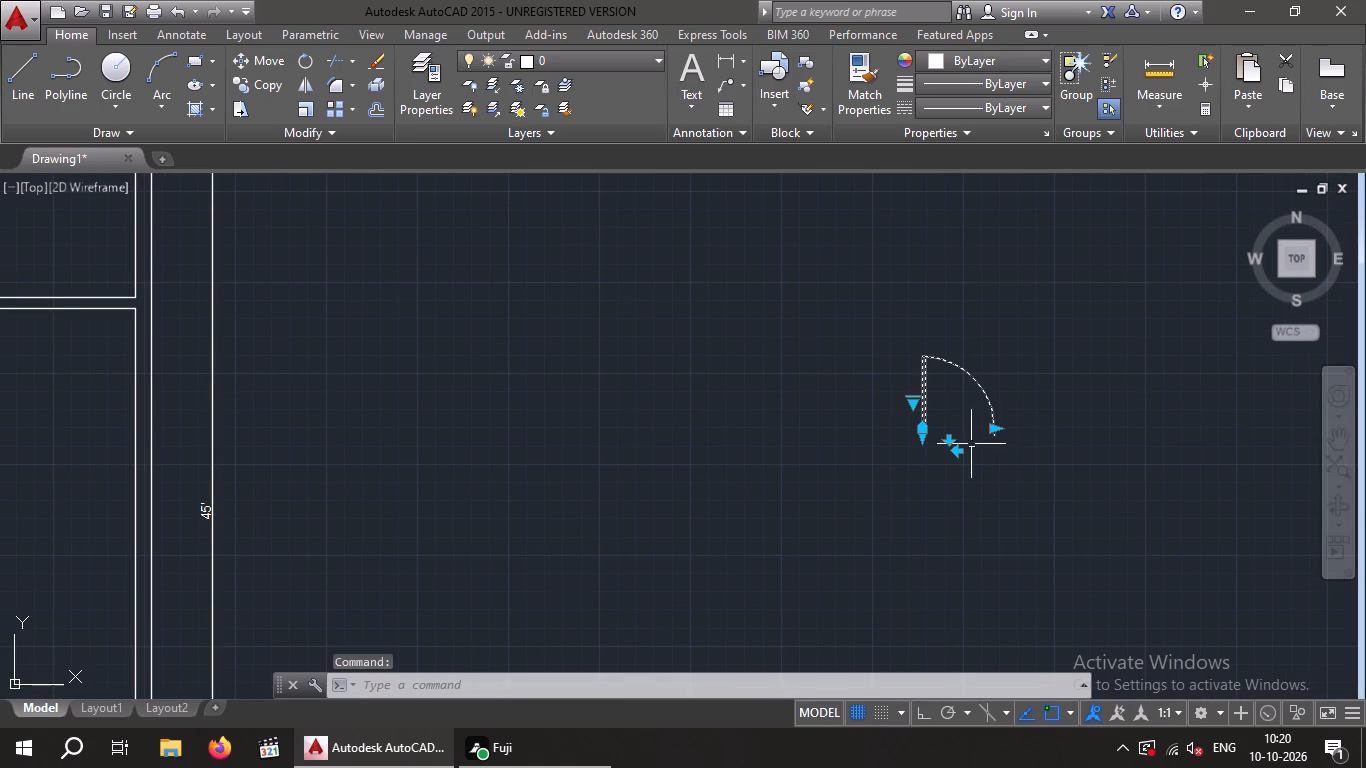
left_click(952, 438)
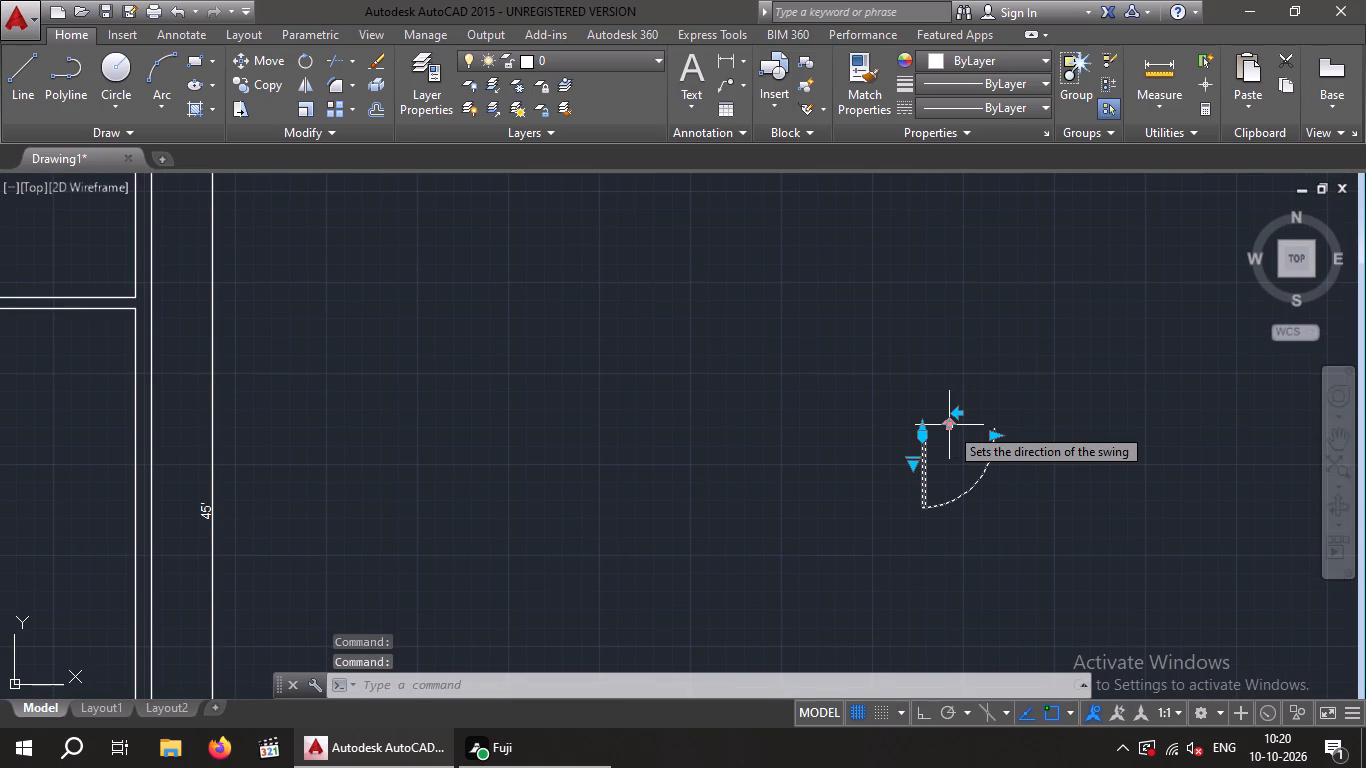
left_click(949, 426)
left_click(958, 450)
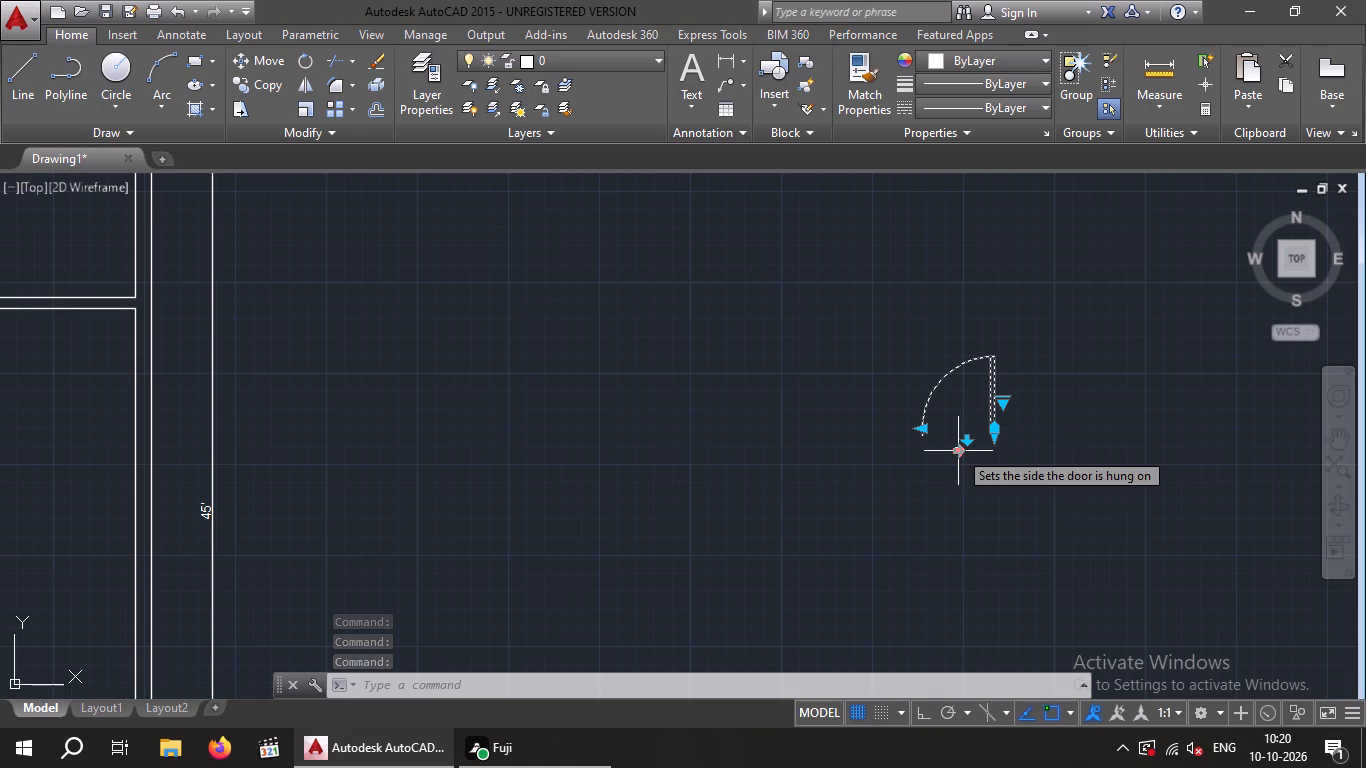
key("Escape")
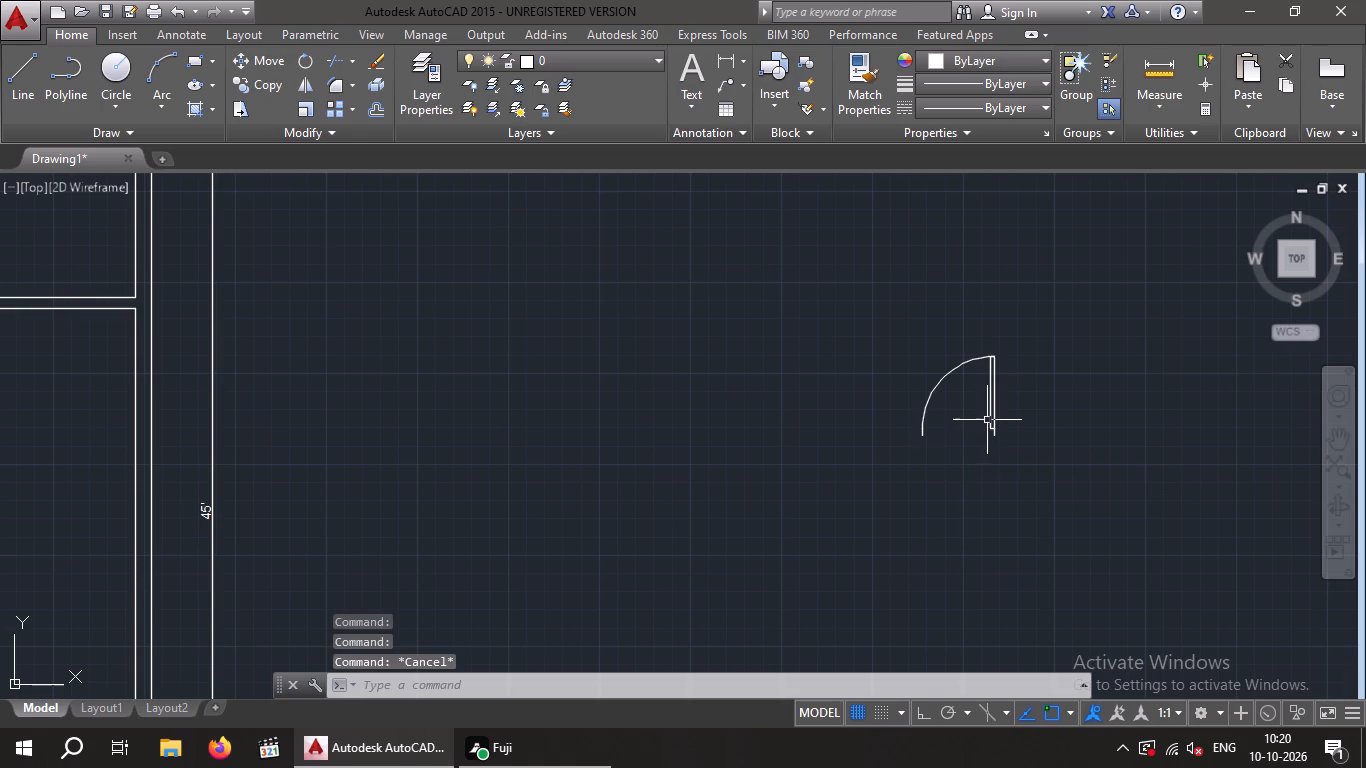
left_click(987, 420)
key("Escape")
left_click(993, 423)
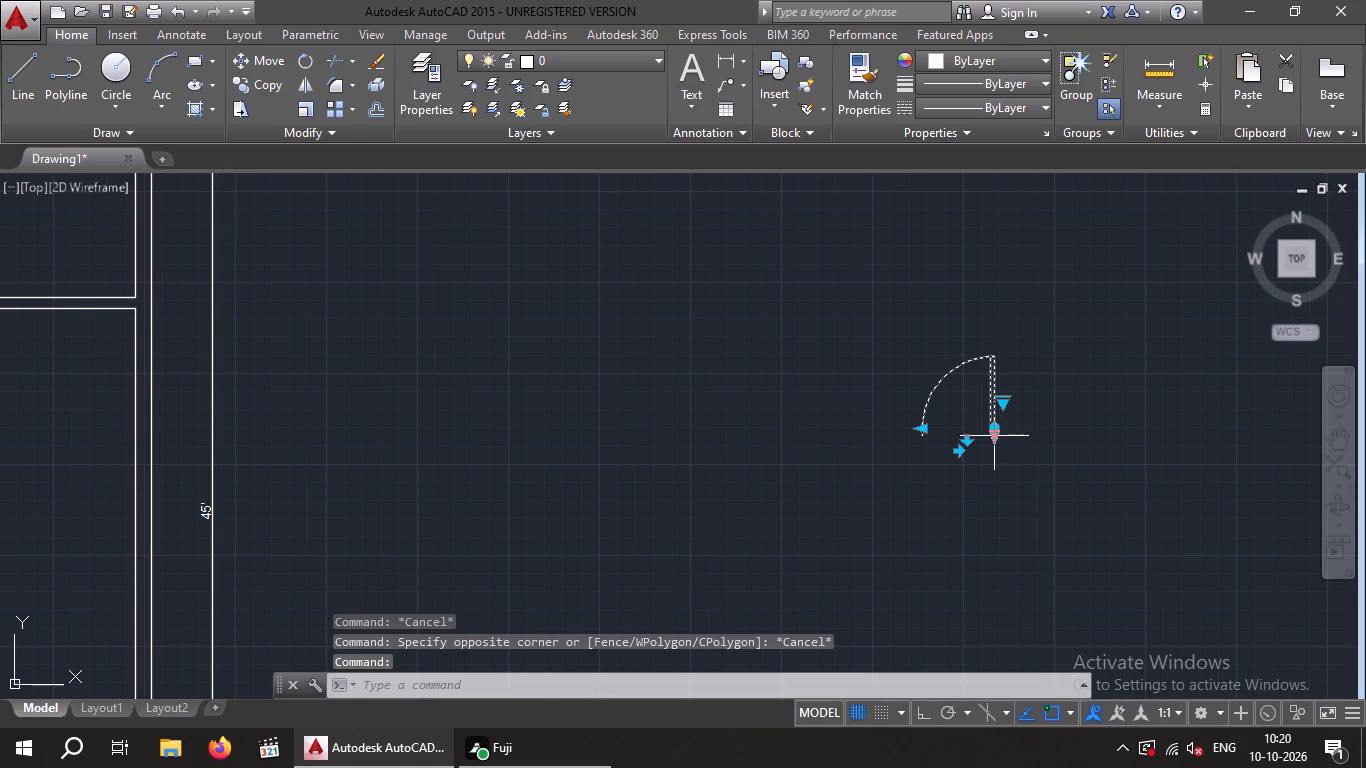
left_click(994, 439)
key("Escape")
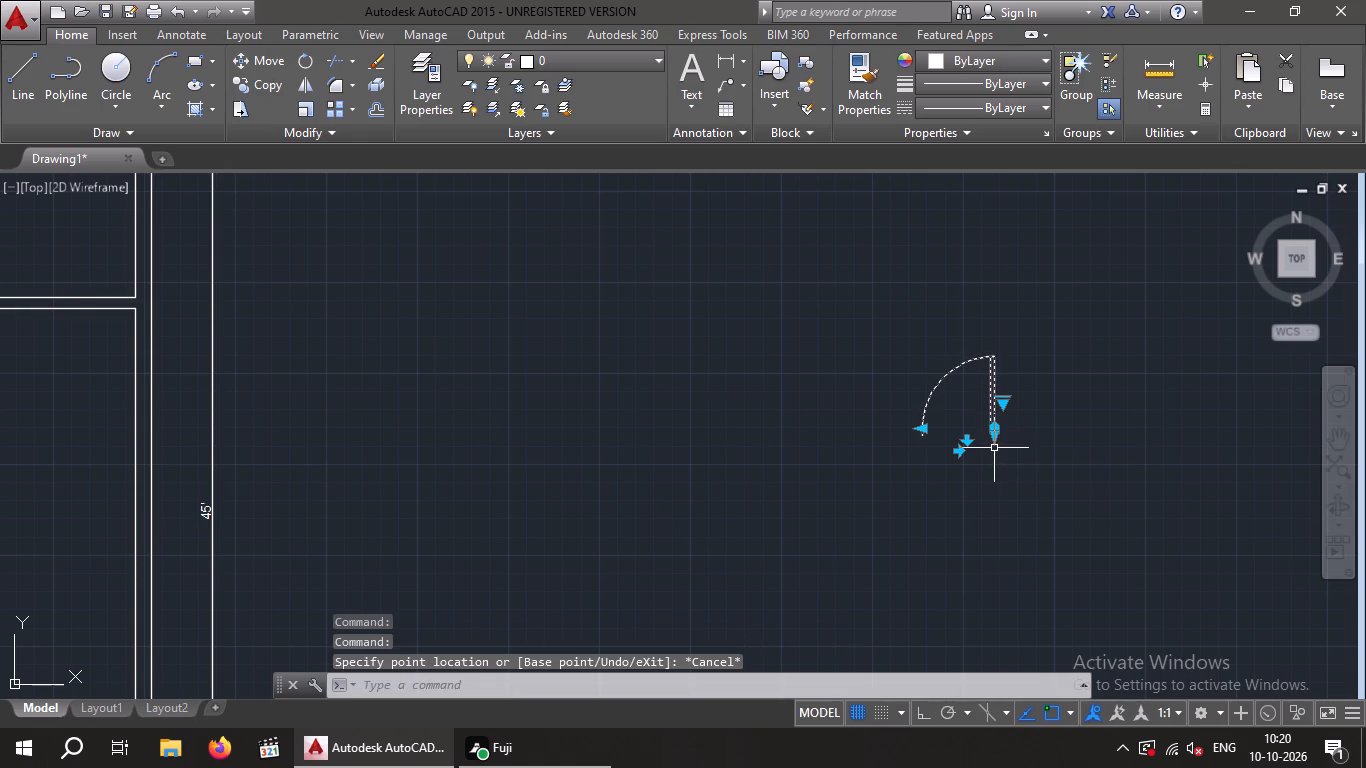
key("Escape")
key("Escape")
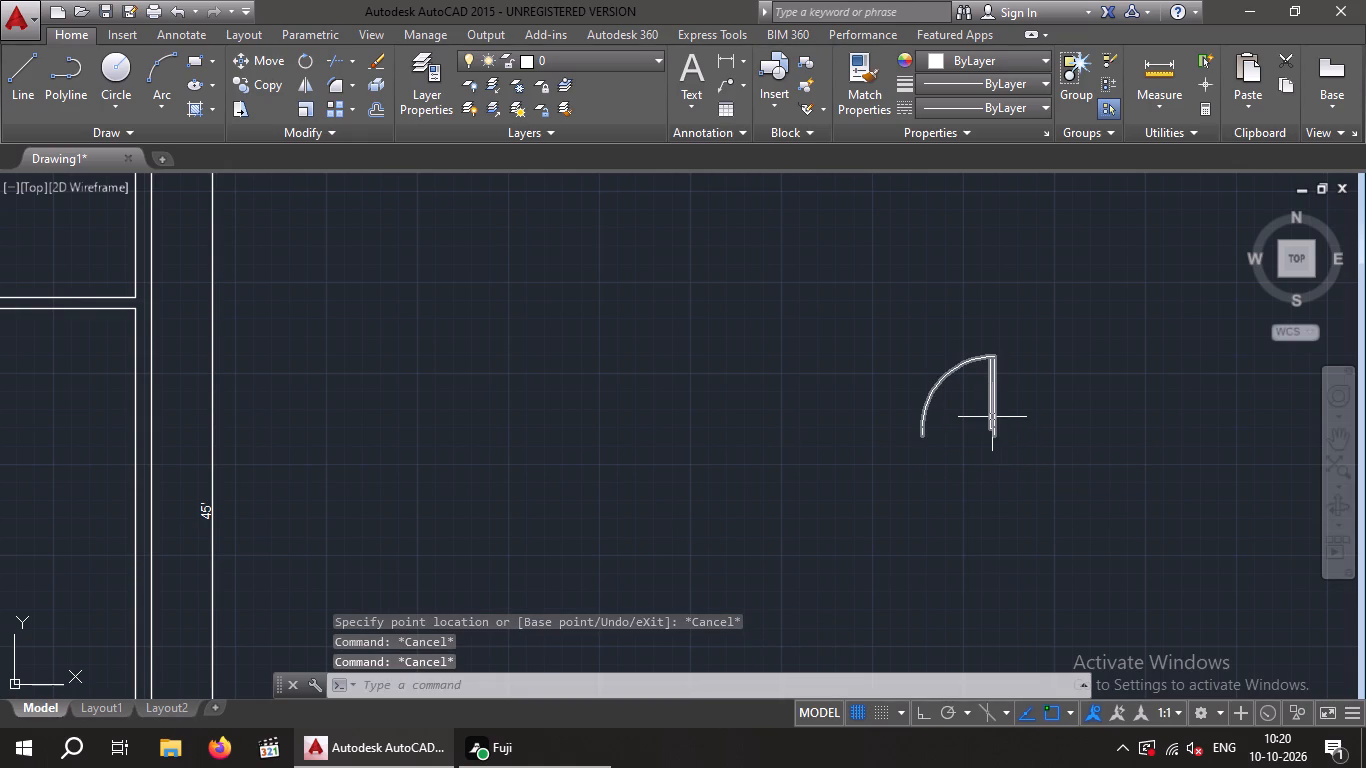
Rotate the spare door block 90° clockwise about the top outer corner of its leaf, with Ortho on.
left_click(992, 417)
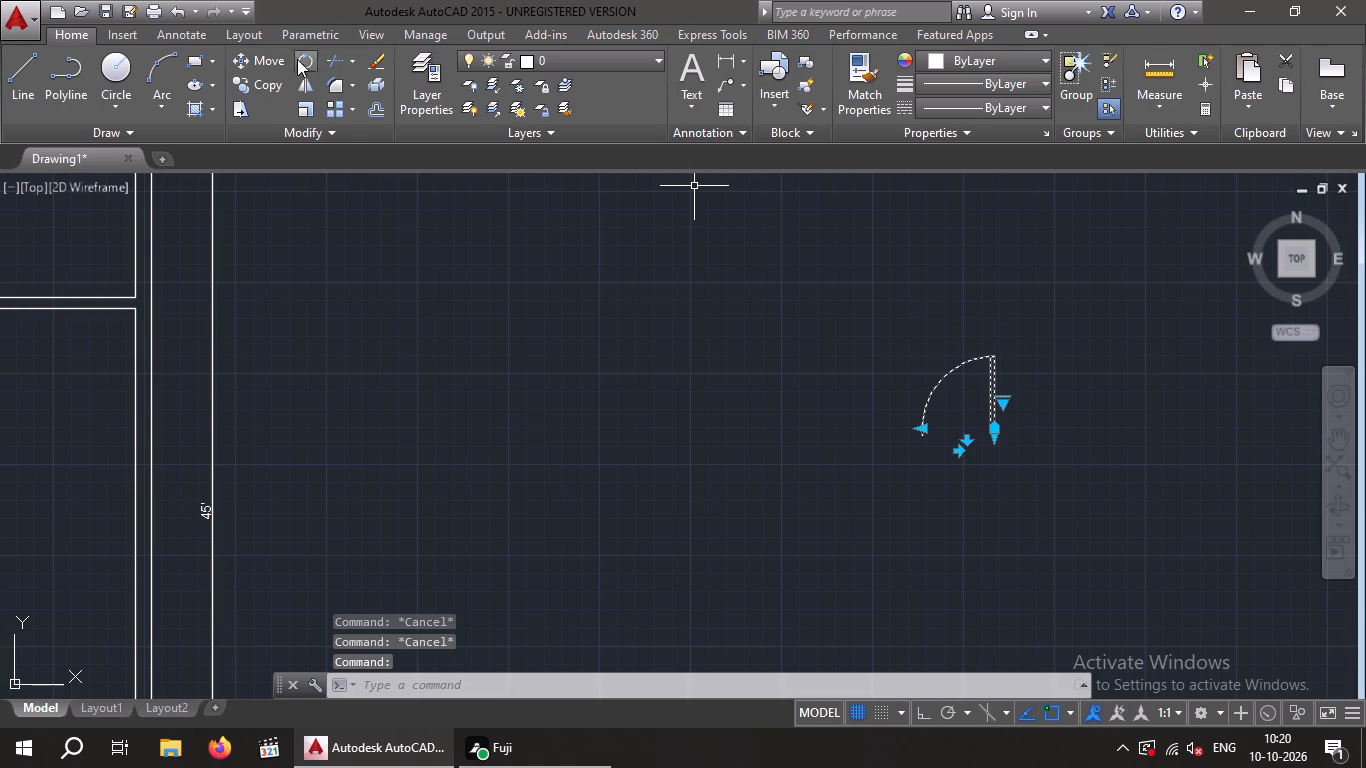
left_click(303, 60)
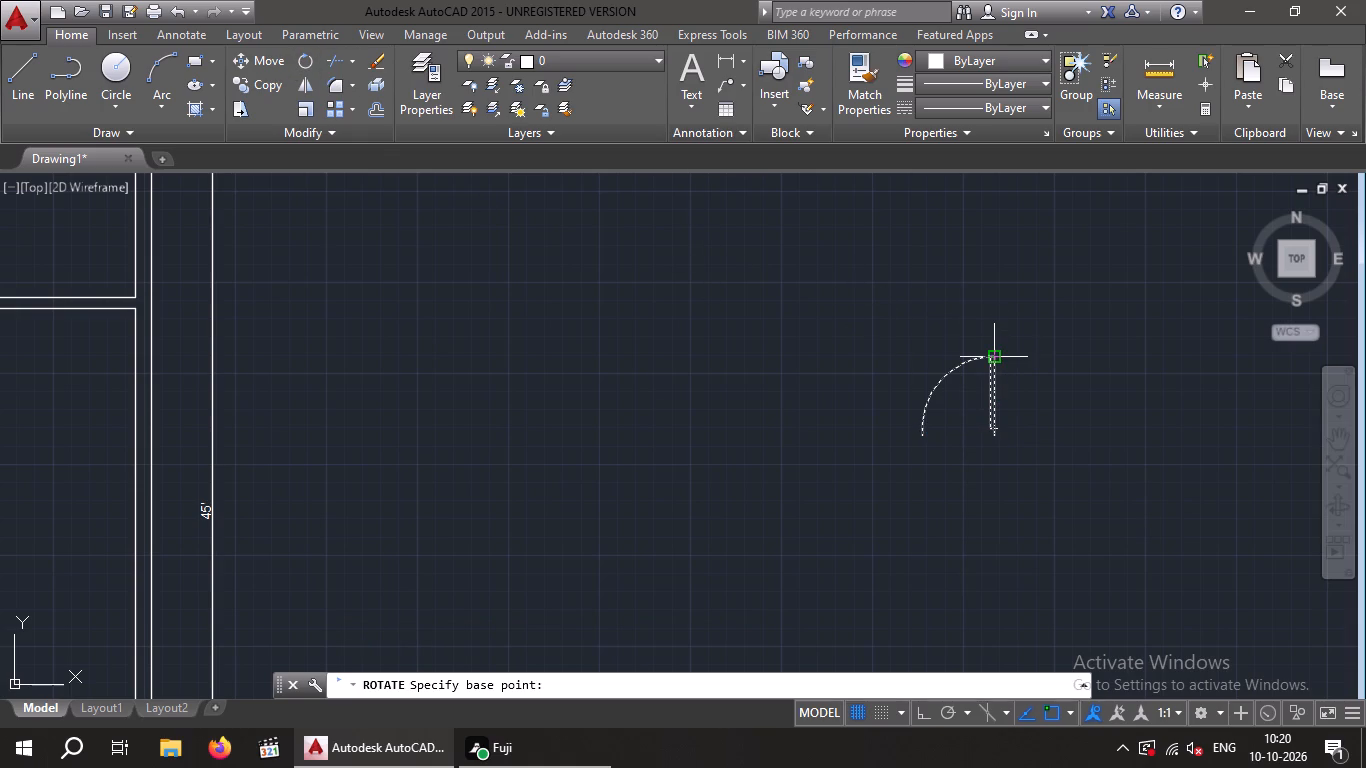
key("F8")
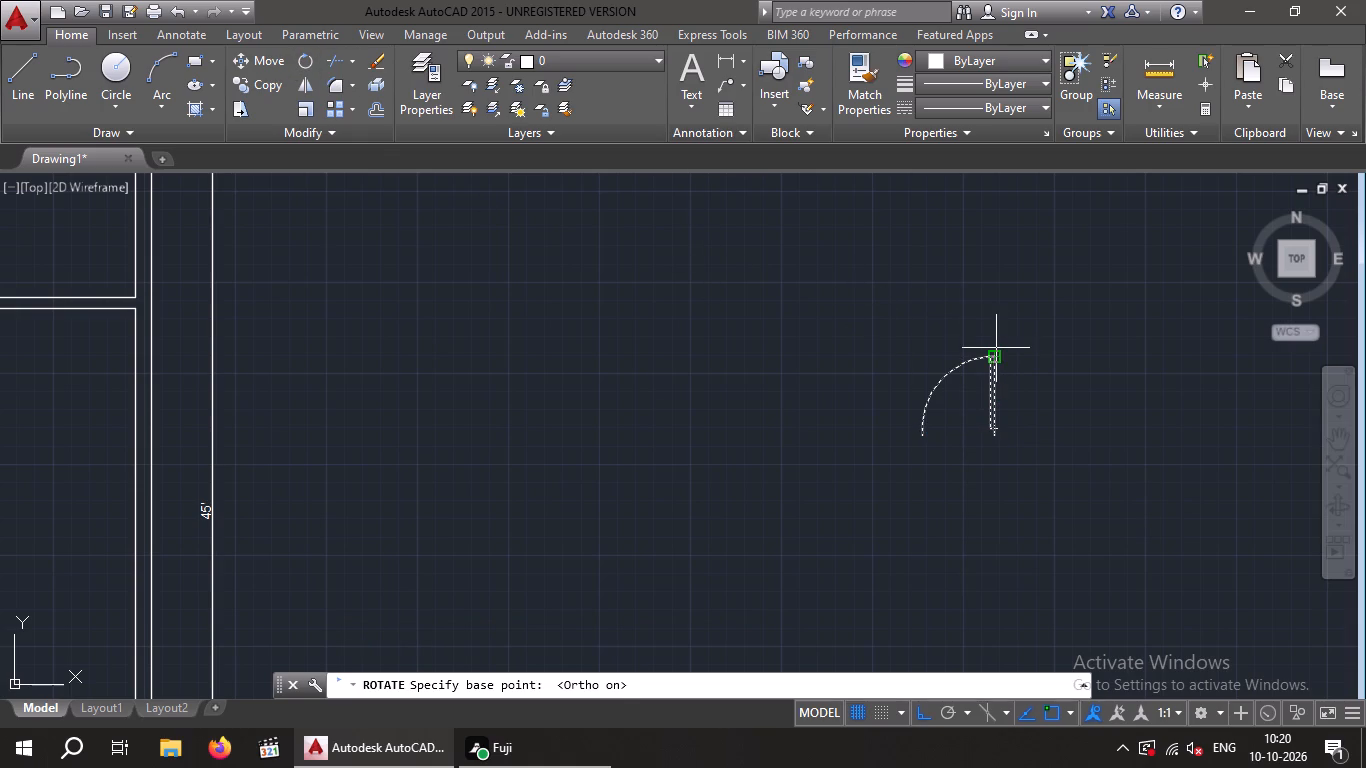
left_click(994, 355)
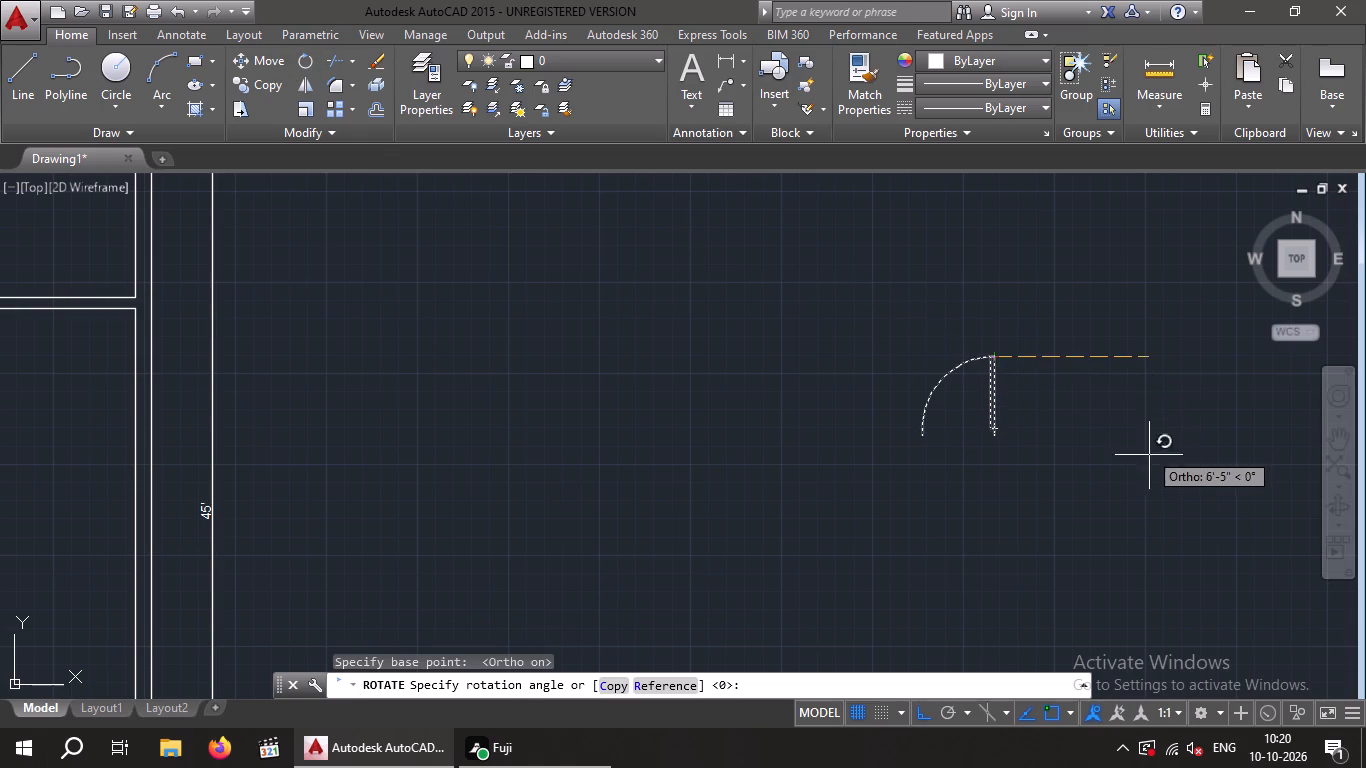
left_click(1109, 529)
key("Escape")
key("Escape")
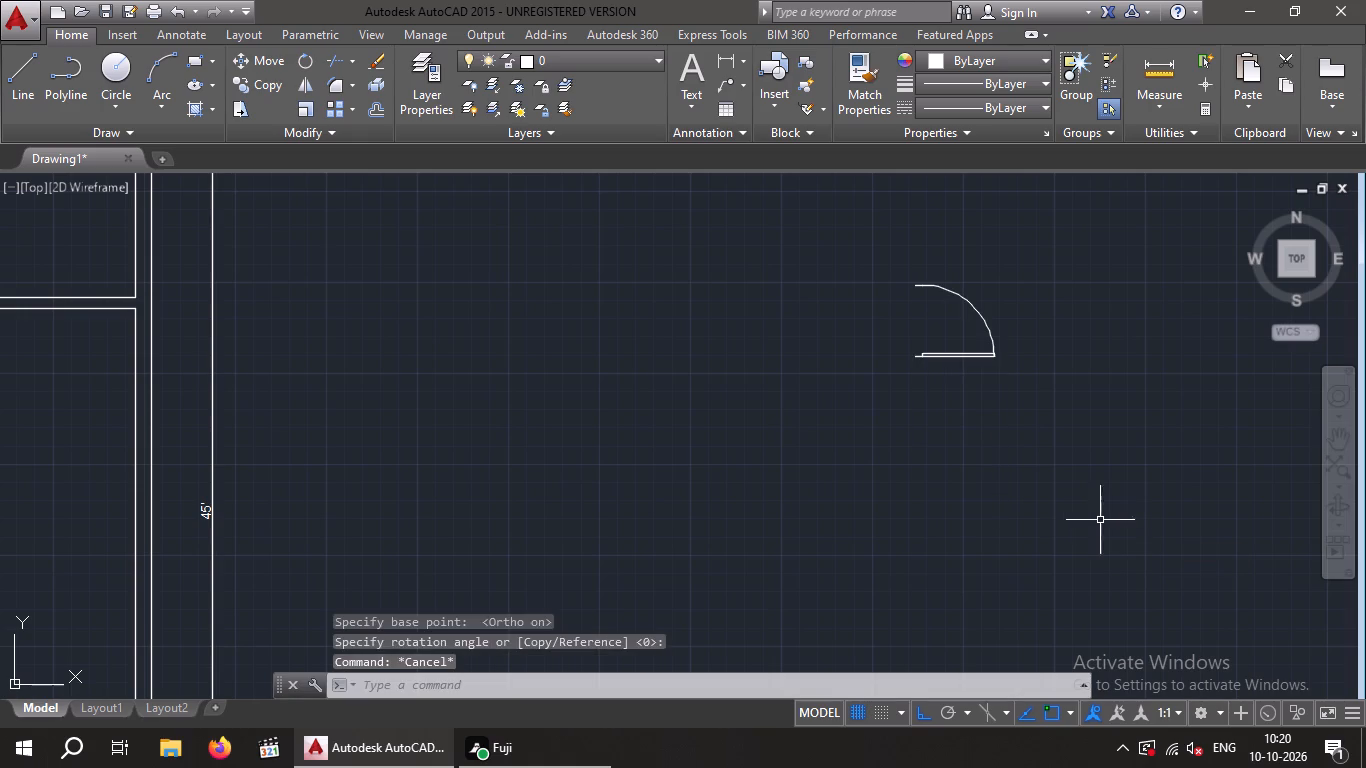
Flip the rotated spare door block's swing direction so its leaf opens to the west.
left_click(949, 358)
left_click(916, 330)
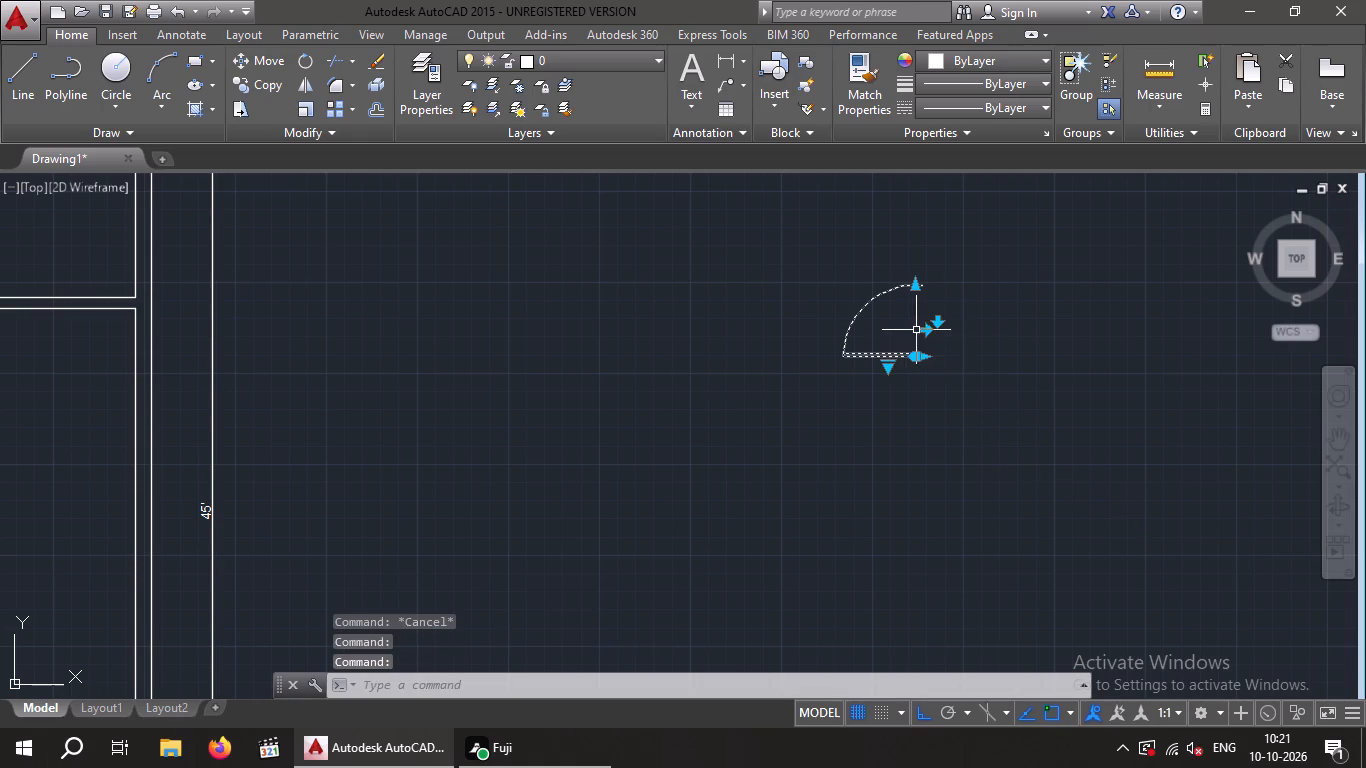
key("Escape")
key("Escape")
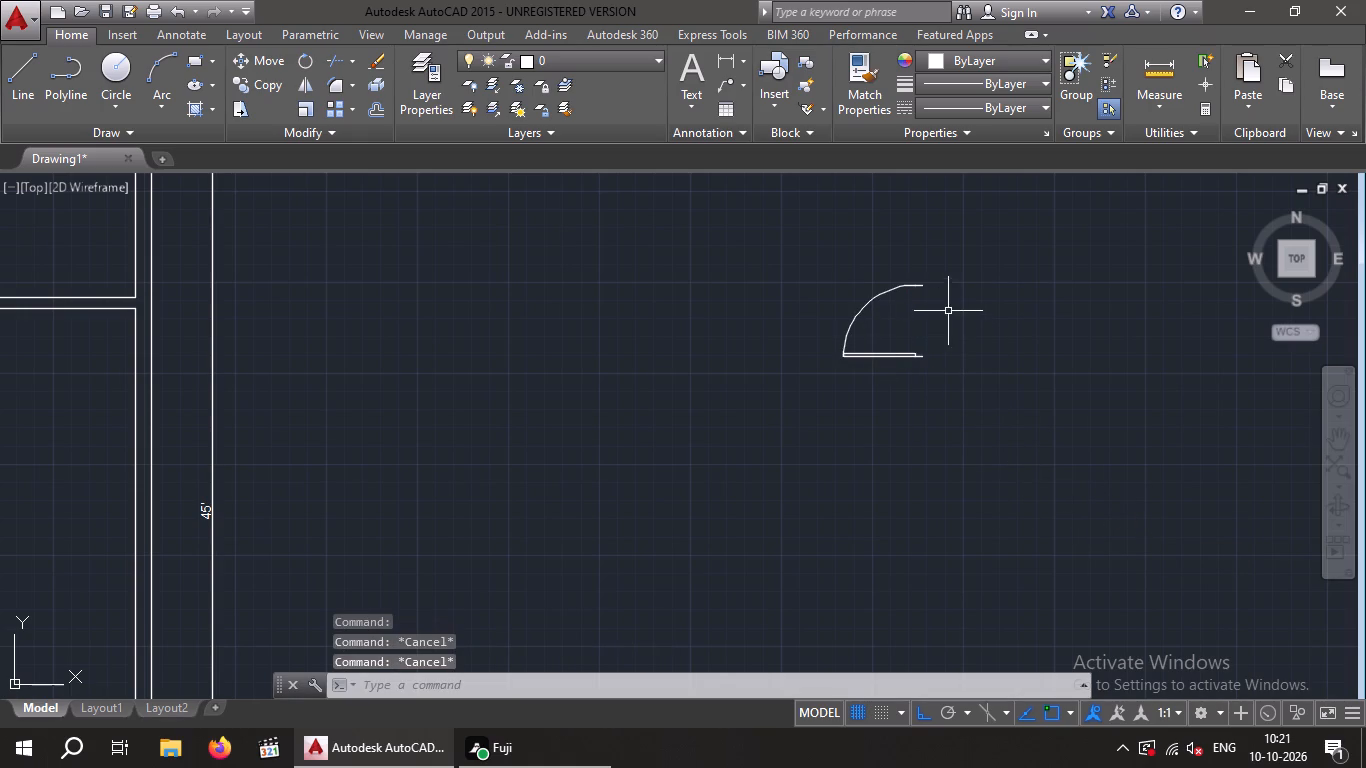
With Ortho off, copy the spare door block by its hinge-side end to the south jamb of the room directly north of the southwest room.
left_click(951, 284)
left_click(812, 375)
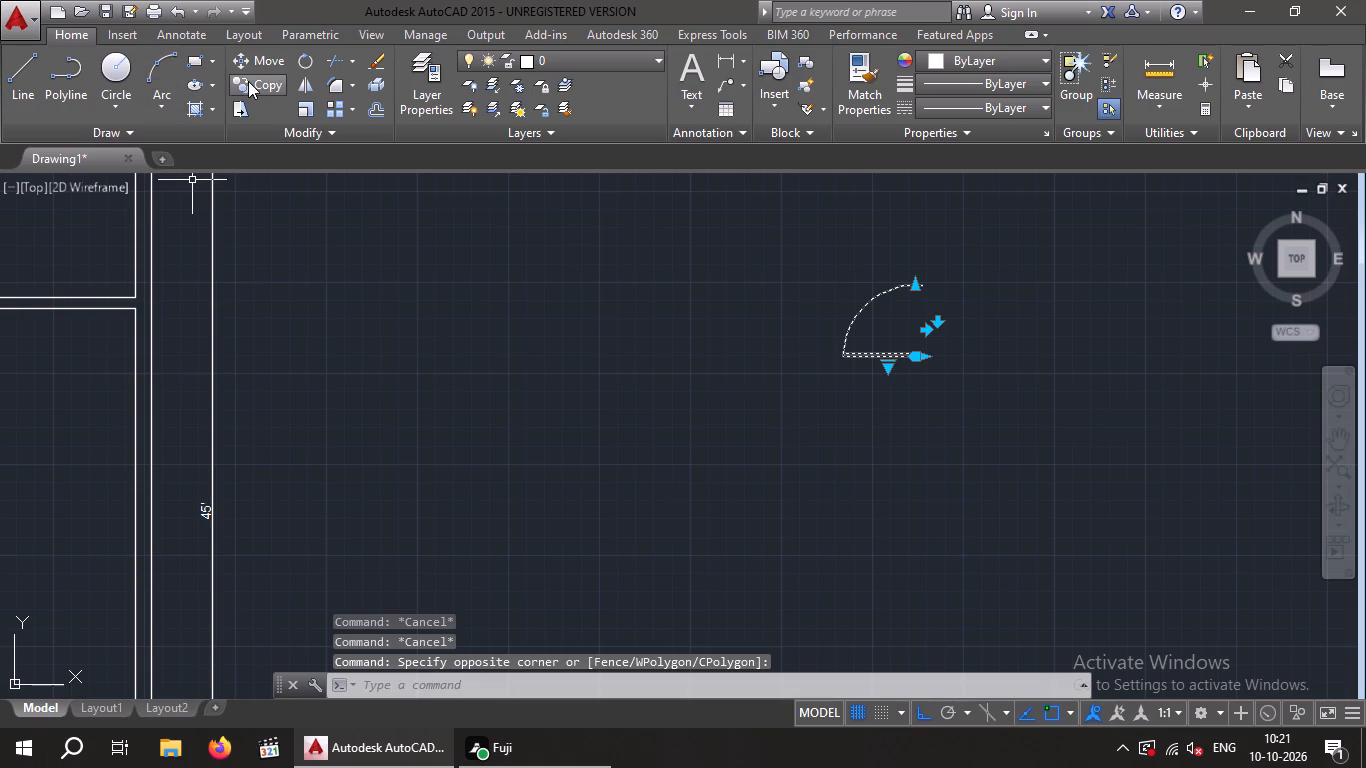
left_click(248, 81)
left_click(926, 354)
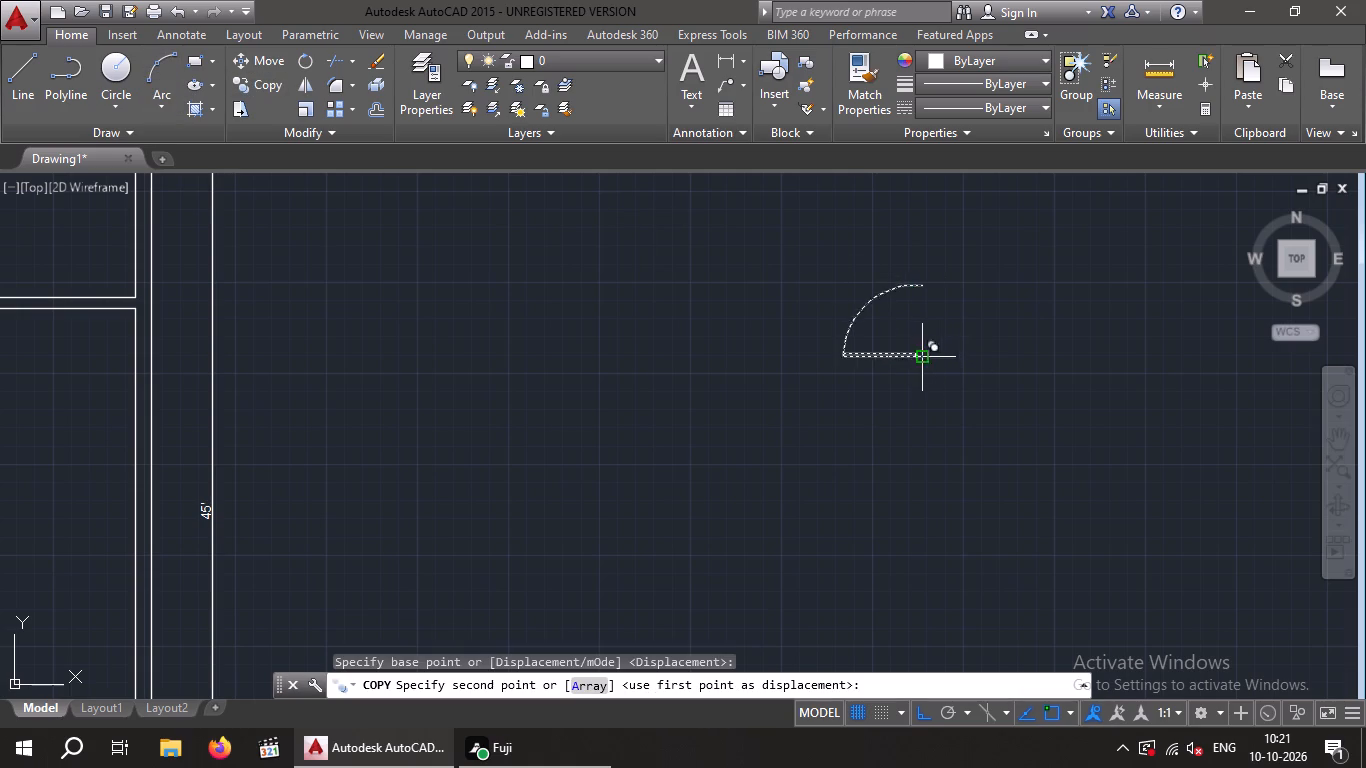
key("F8")
middle_click_drag(291, 530, 291, 529)
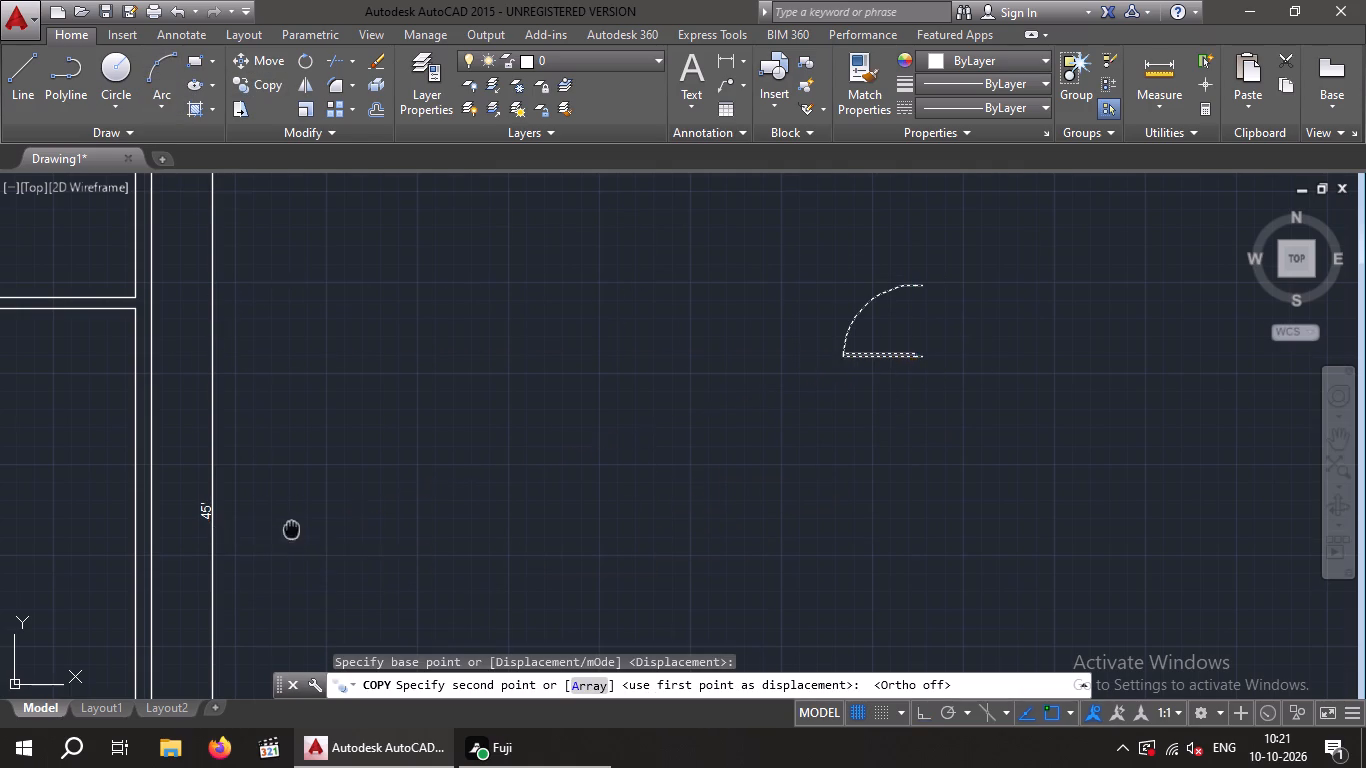
middle_click_drag(291, 529, 670, 440)
scroll(369, 493, "down", 2)
middle_click_drag(381, 487, 472, 430)
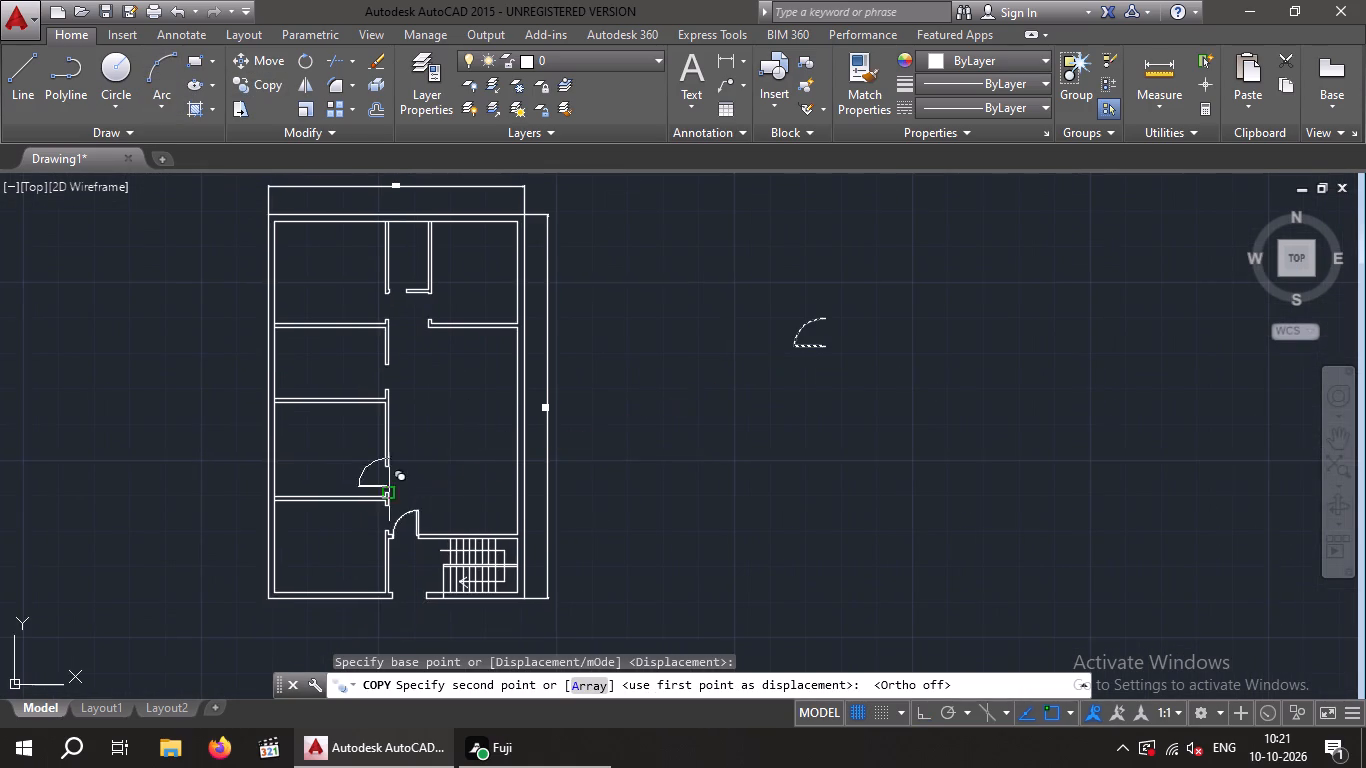
scroll(381, 487, "up", 3)
left_click(406, 517)
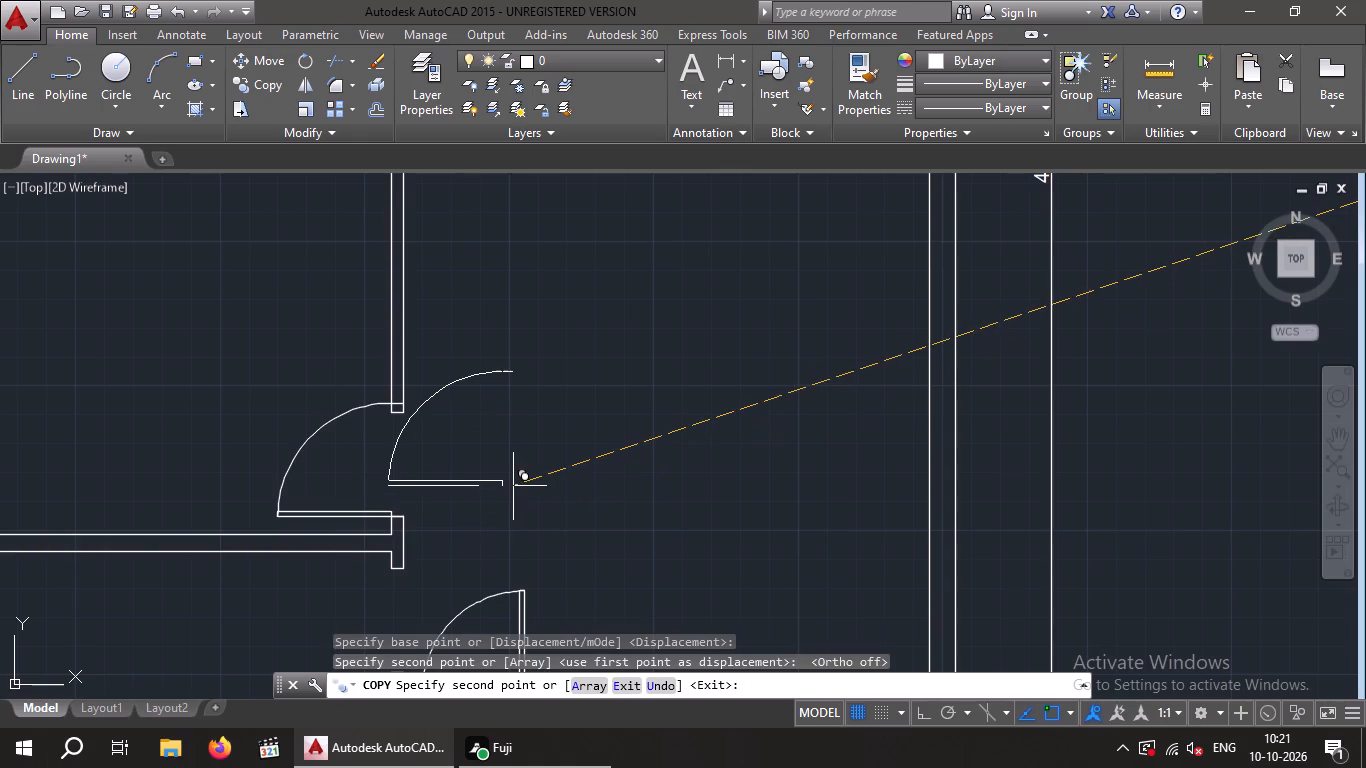
key("Escape")
Shrink the copied door block so its swing ends at the opening's north jamb.
left_click(377, 406)
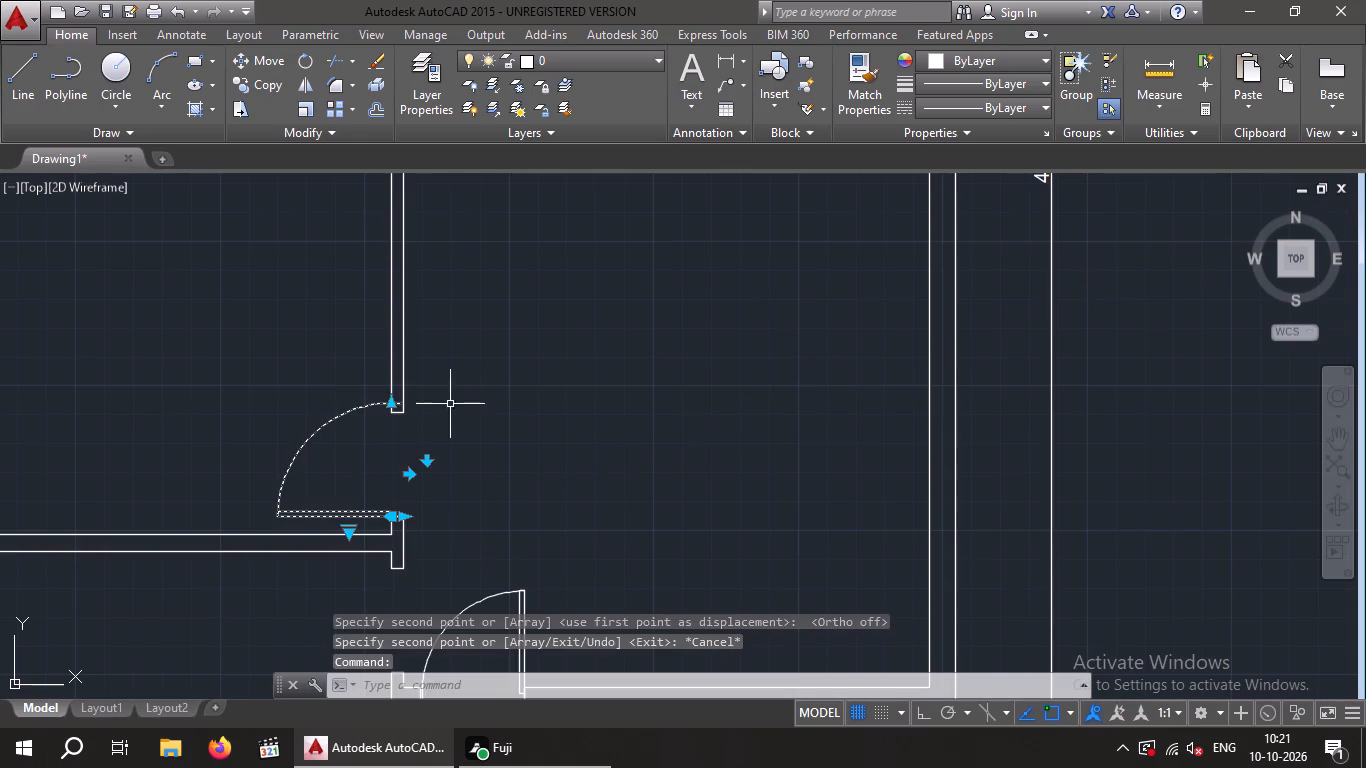
left_click(392, 402)
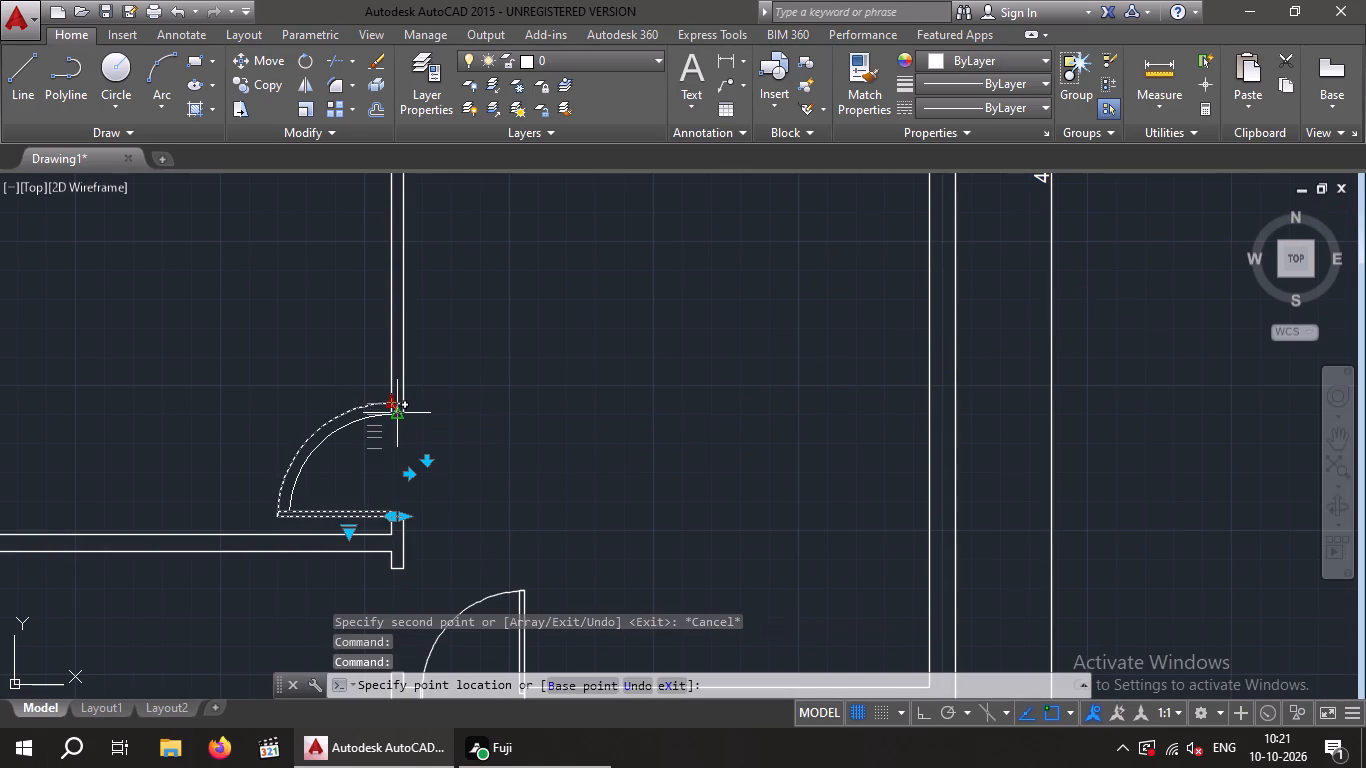
scroll(398, 413, "up", 5)
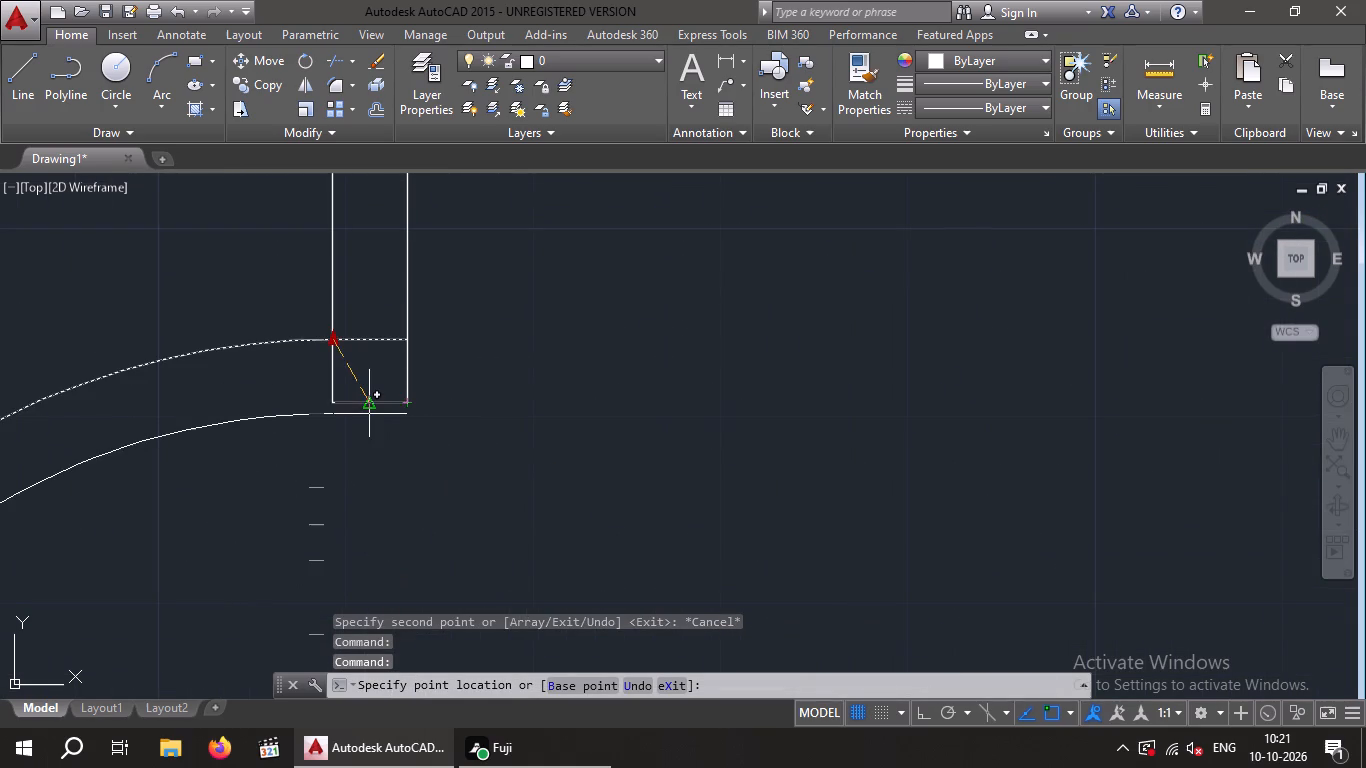
left_click(364, 405)
scroll(380, 471, "down", 3)
scroll(488, 466, "down", 1)
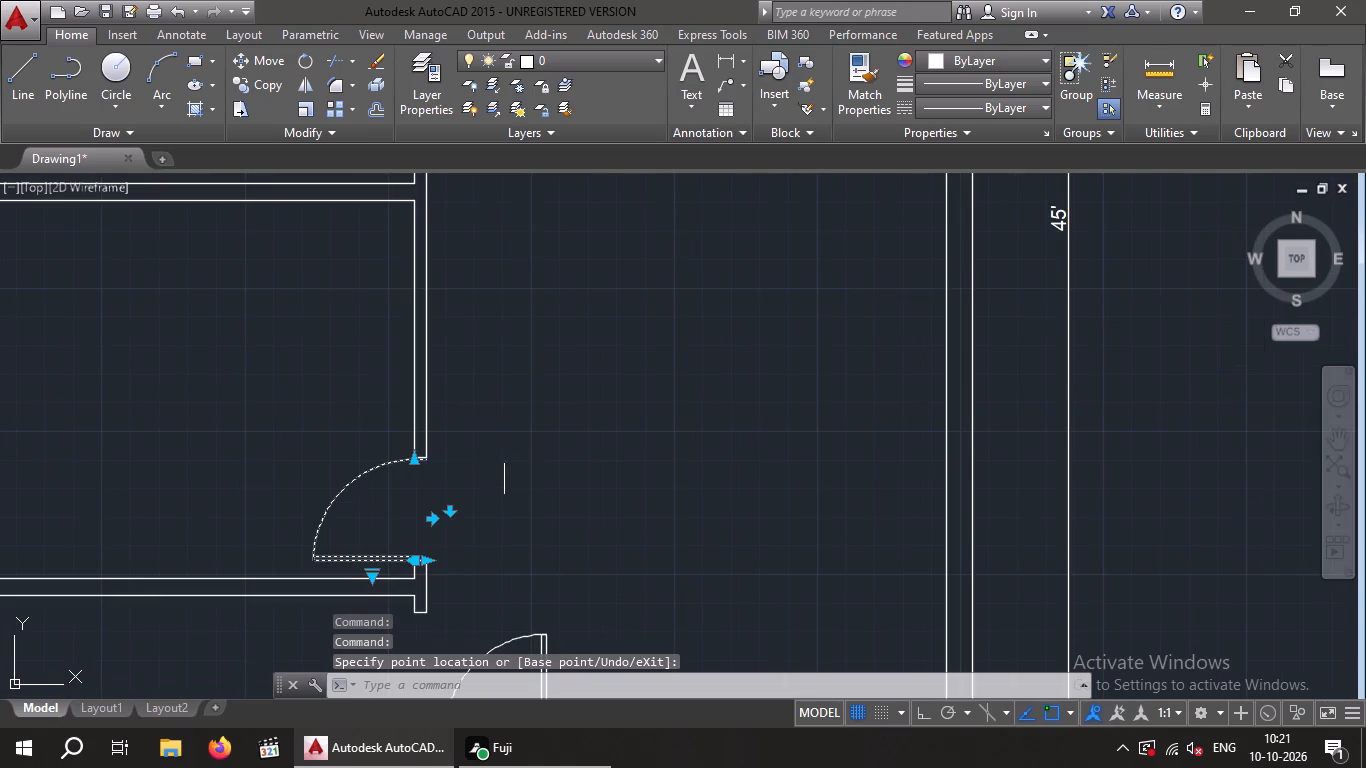
middle_click_drag(504, 460, 381, 320)
key("Escape")
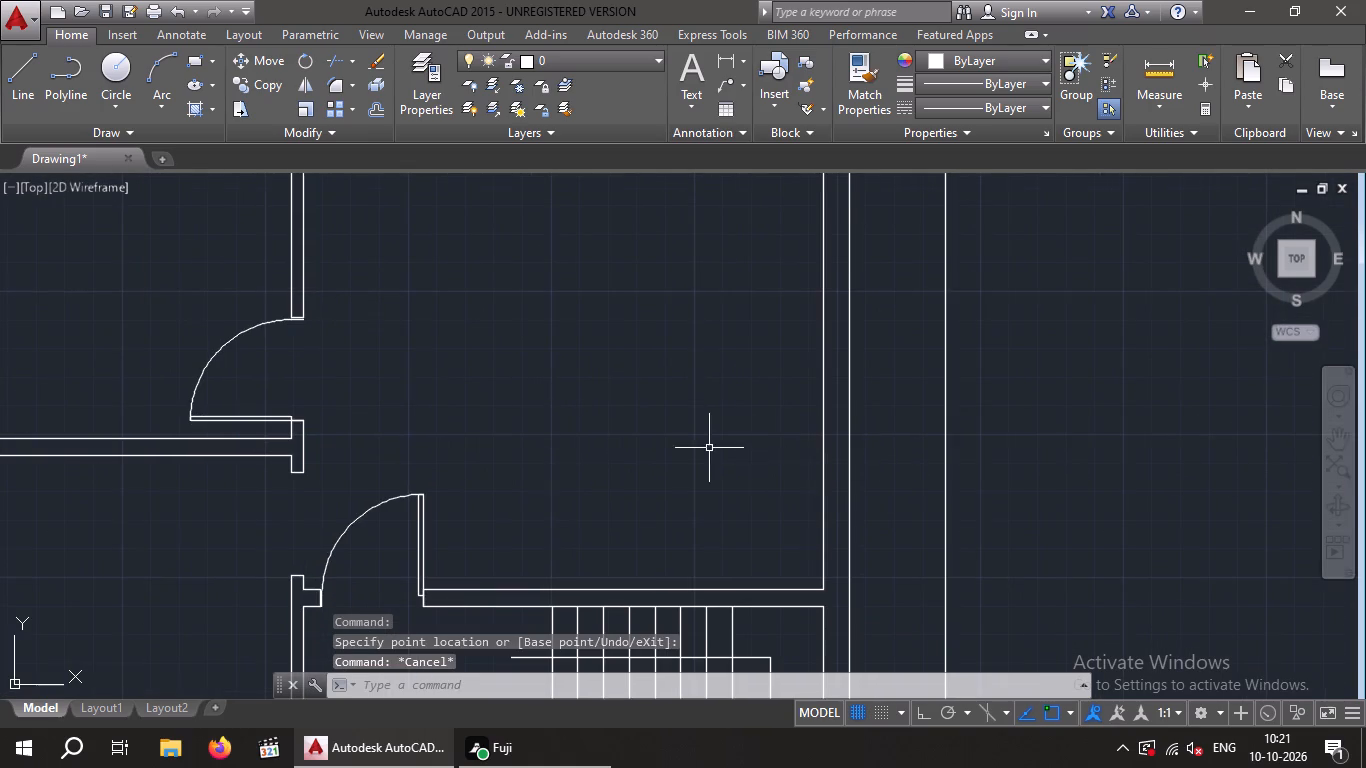
Flip the spare door block east of the plan so its leaf is on the north side, swinging south.
scroll(708, 448, "down", 2)
middle_click_drag(707, 447, 400, 446)
middle_click_drag(994, 379, 764, 496)
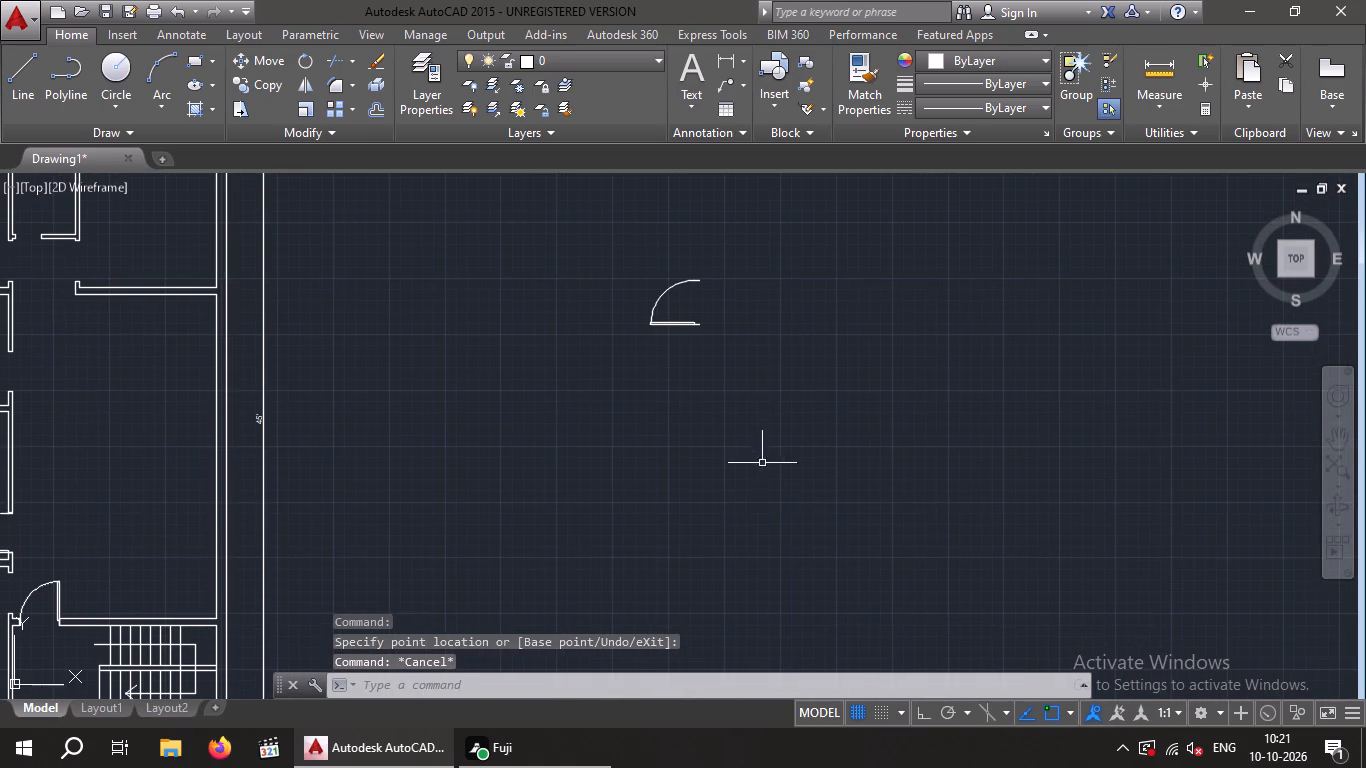
left_click_drag(796, 274, 736, 276)
left_click(618, 315)
key("Escape")
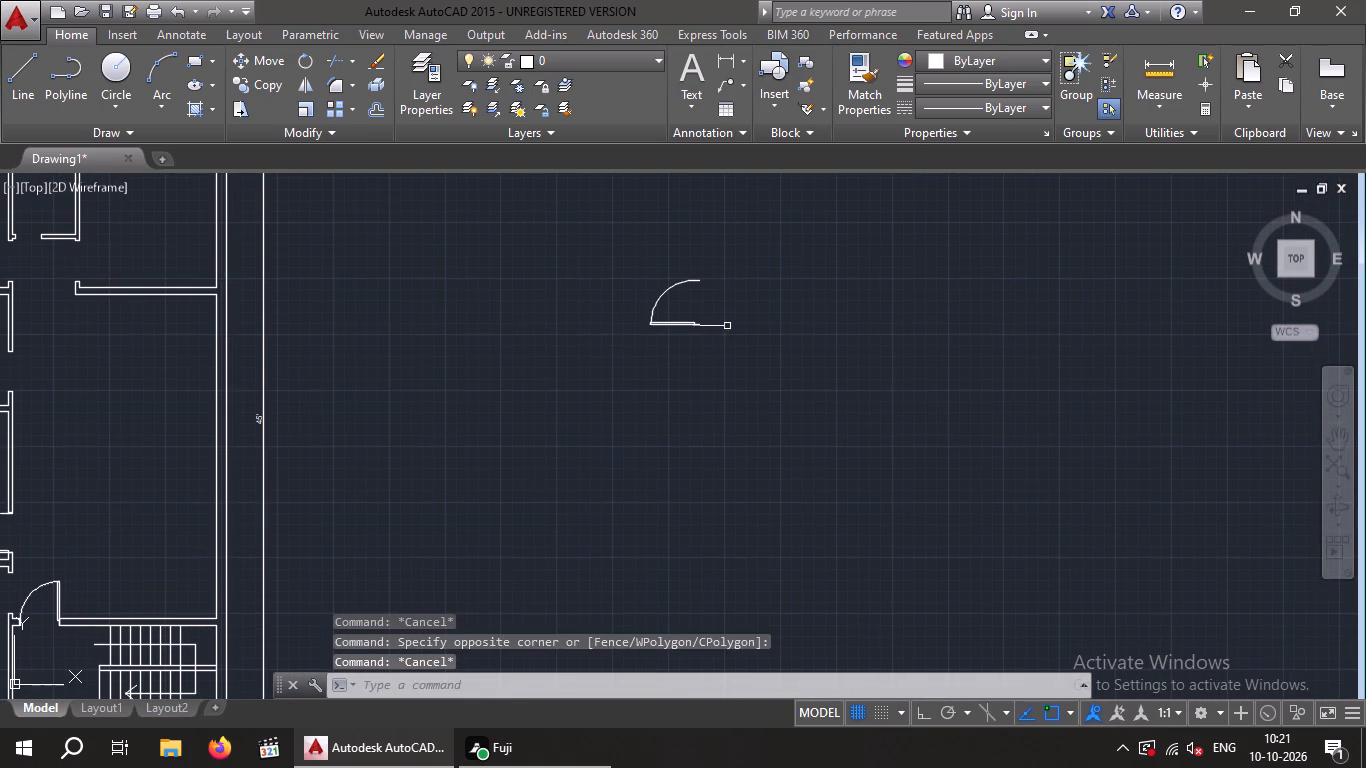
left_click_drag(813, 300, 671, 293)
left_click(598, 316)
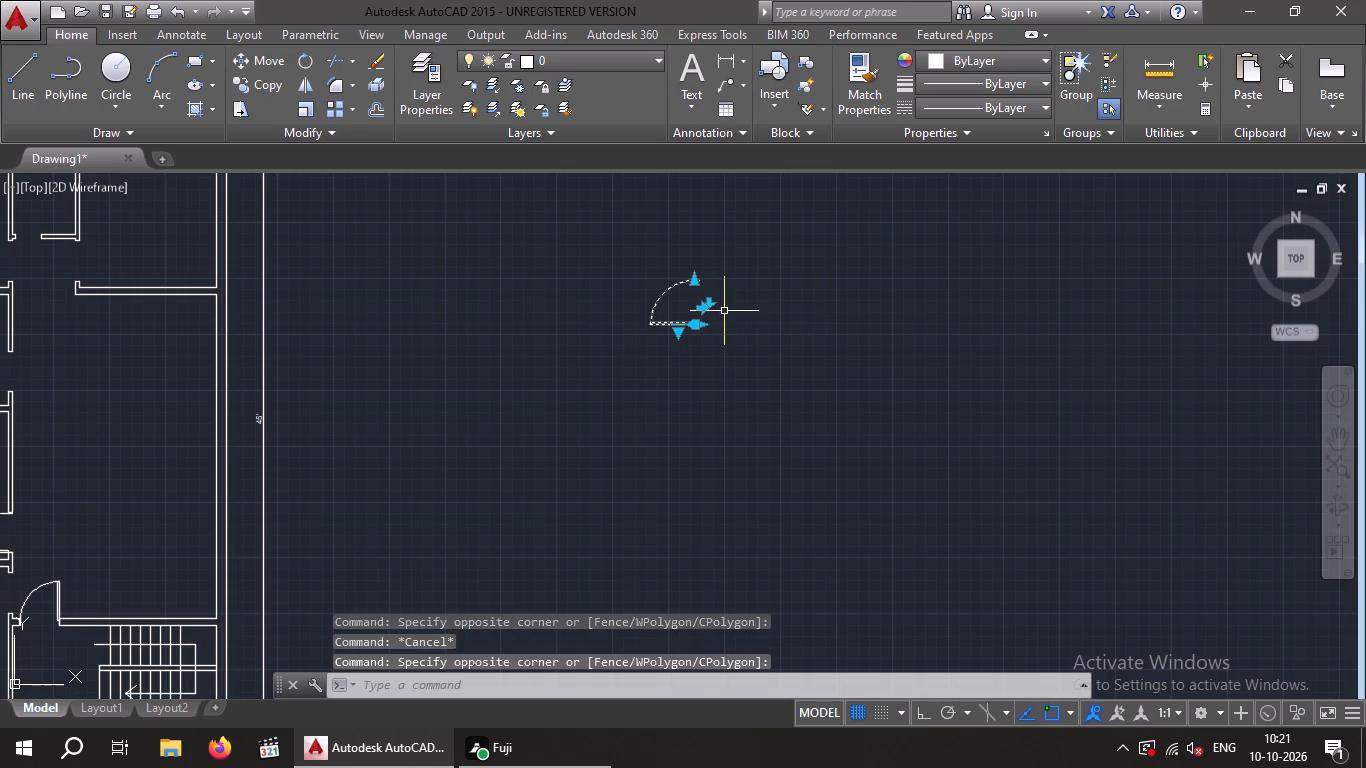
scroll(709, 310, "up", 2)
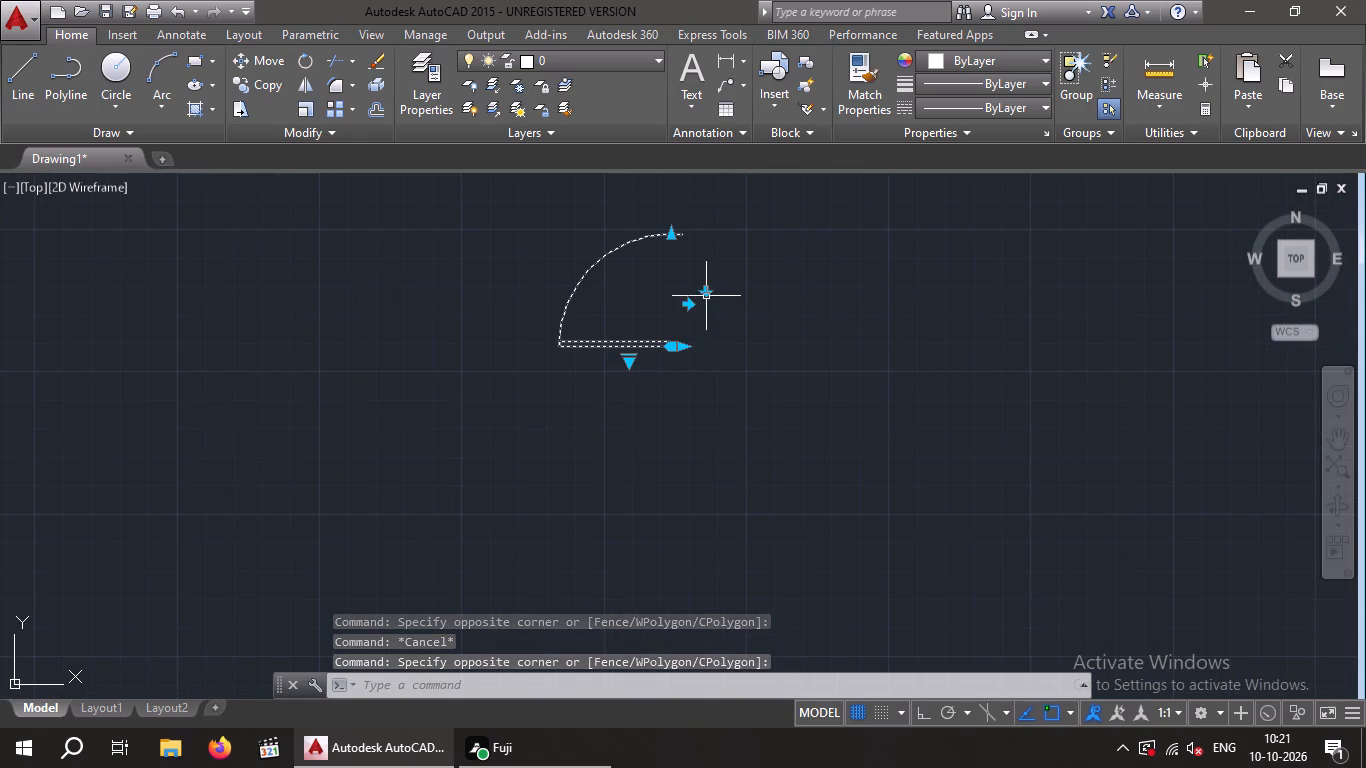
left_click(706, 294)
key("Escape")
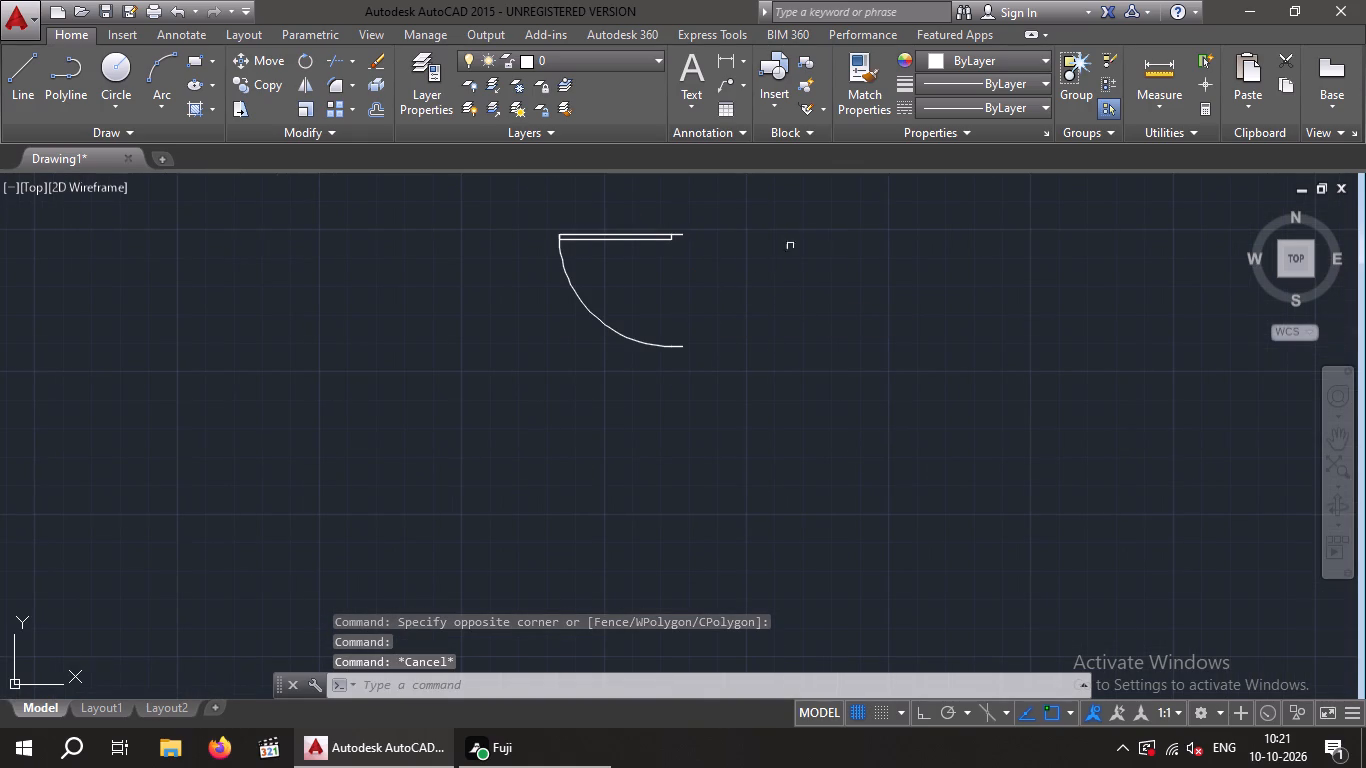
Copy the flipped spare door block by its hinge-side end to the north jamb of the southwest room's east wall opening.
middle_click(761, 270)
left_click_drag(788, 262, 671, 258)
left_click(491, 285)
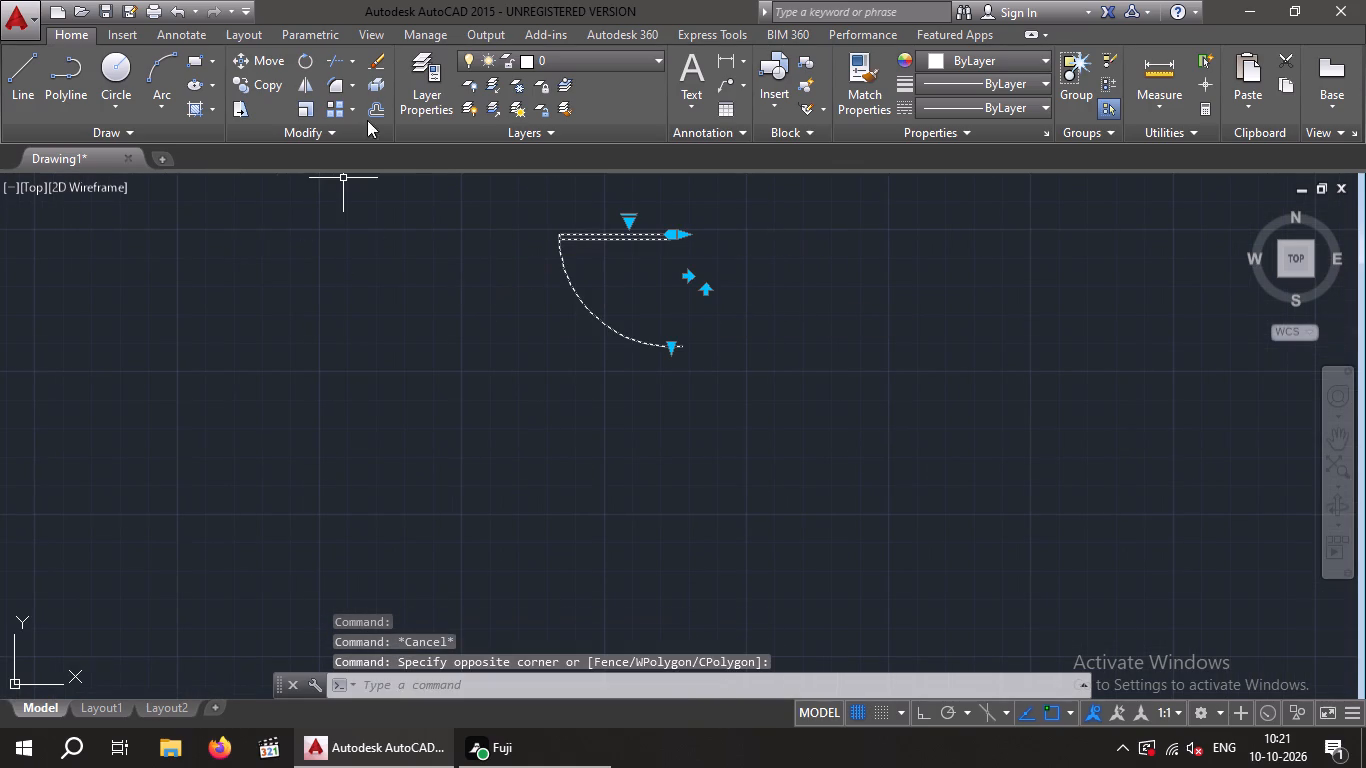
left_click(239, 85)
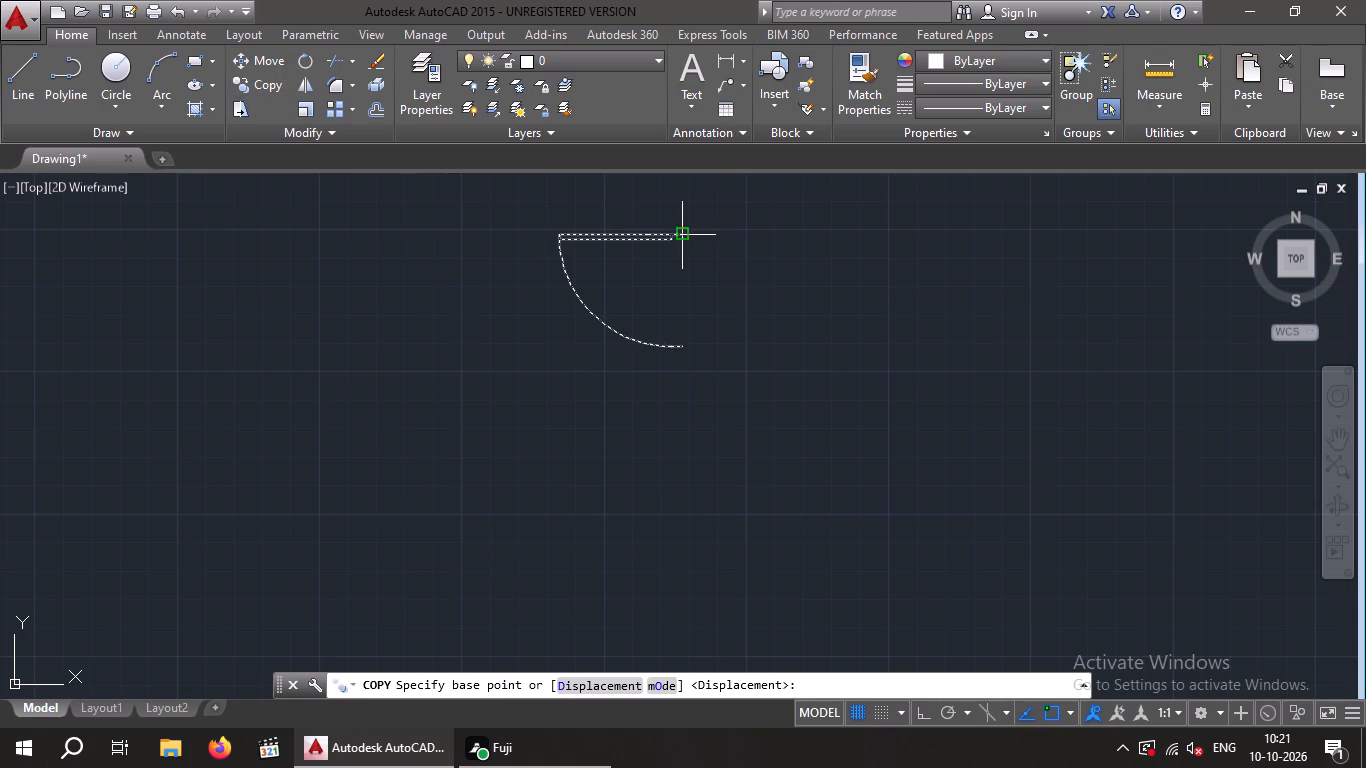
left_click(681, 236)
middle_click_drag(449, 598, 710, 412)
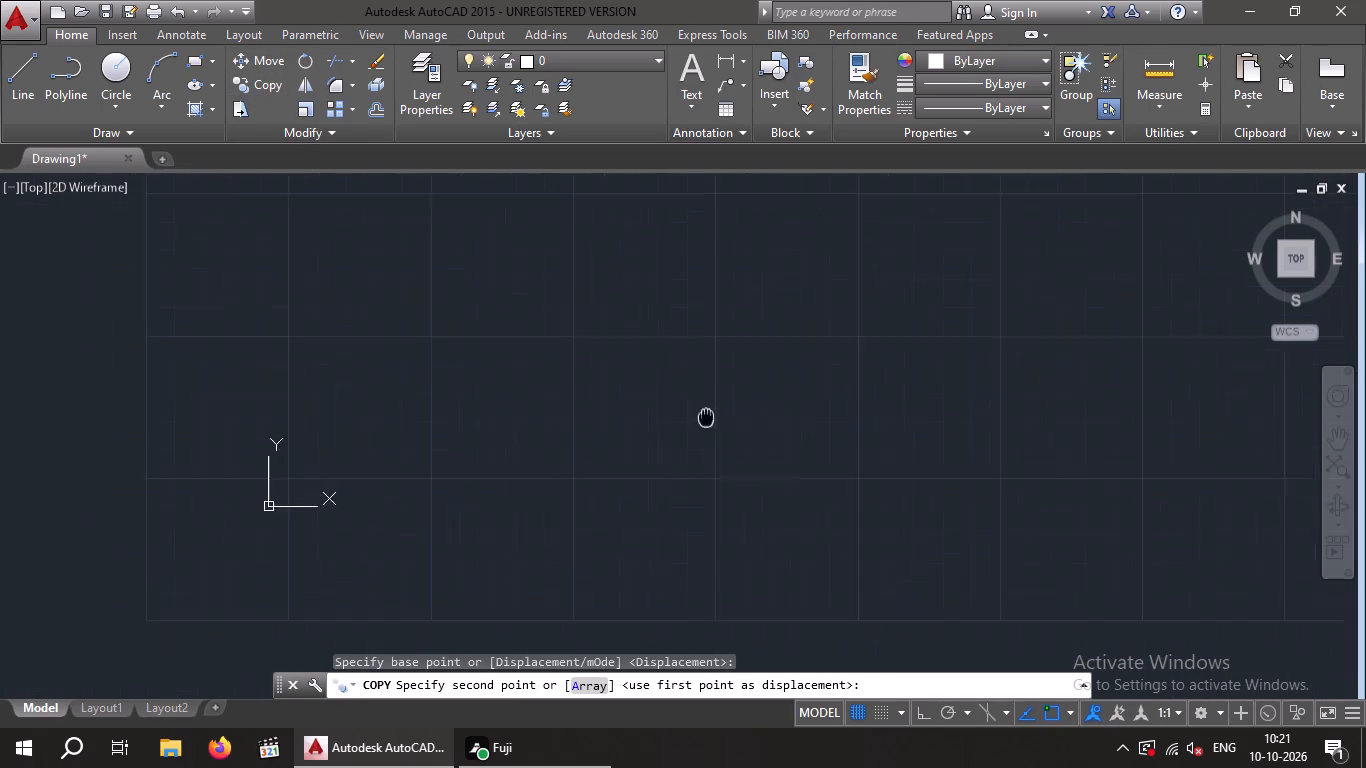
middle_click_drag(710, 412, 716, 400)
scroll(547, 485, "down", 2)
scroll(368, 516, "down", 1)
middle_click_drag(368, 516, 1005, 315)
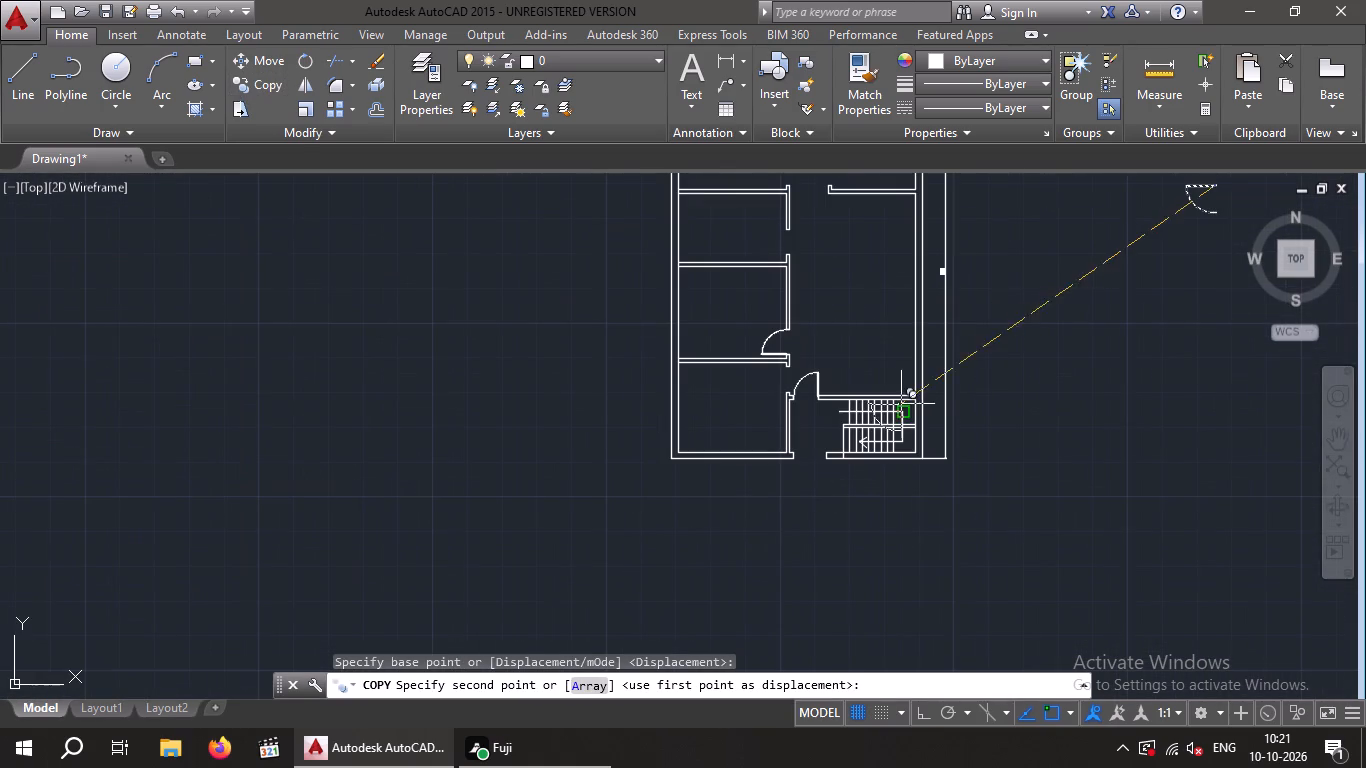
scroll(779, 380, "up", 5)
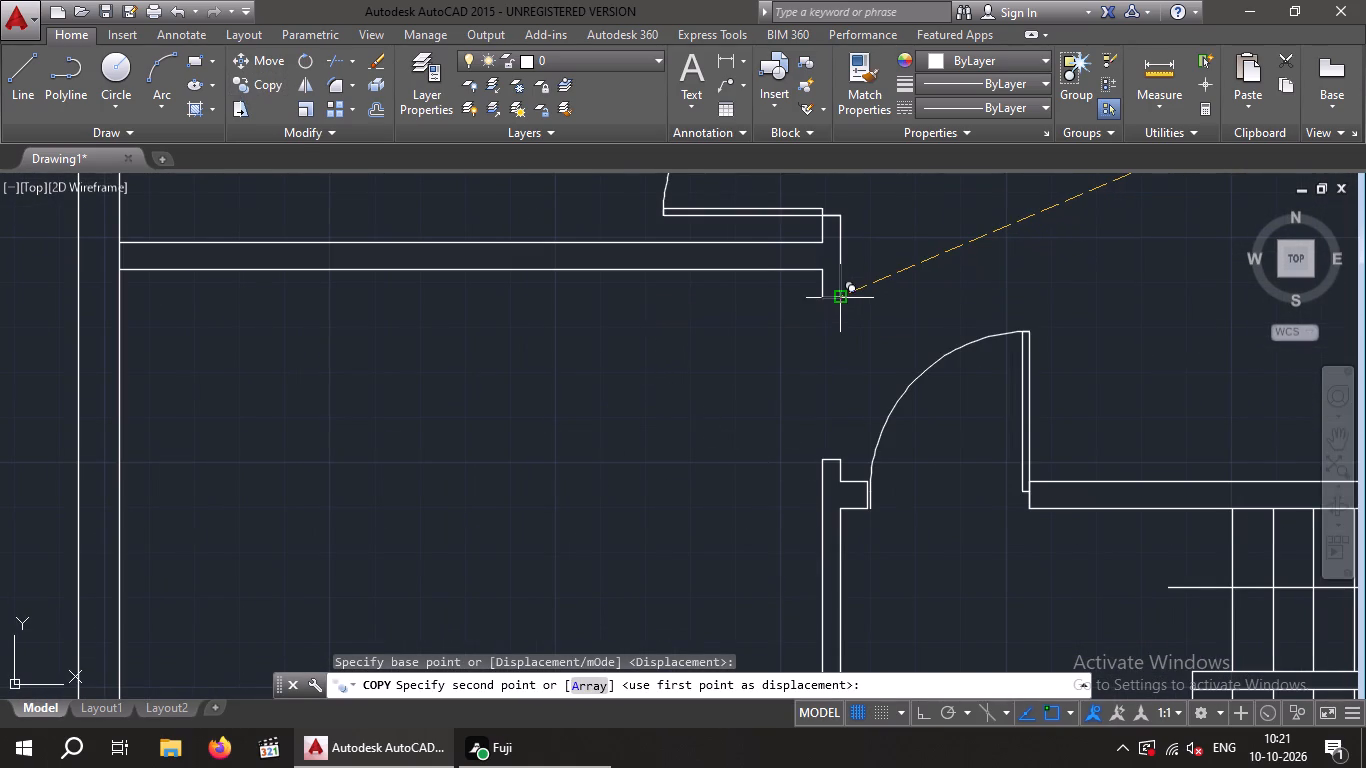
left_click(842, 299)
key("Escape")
key("Escape")
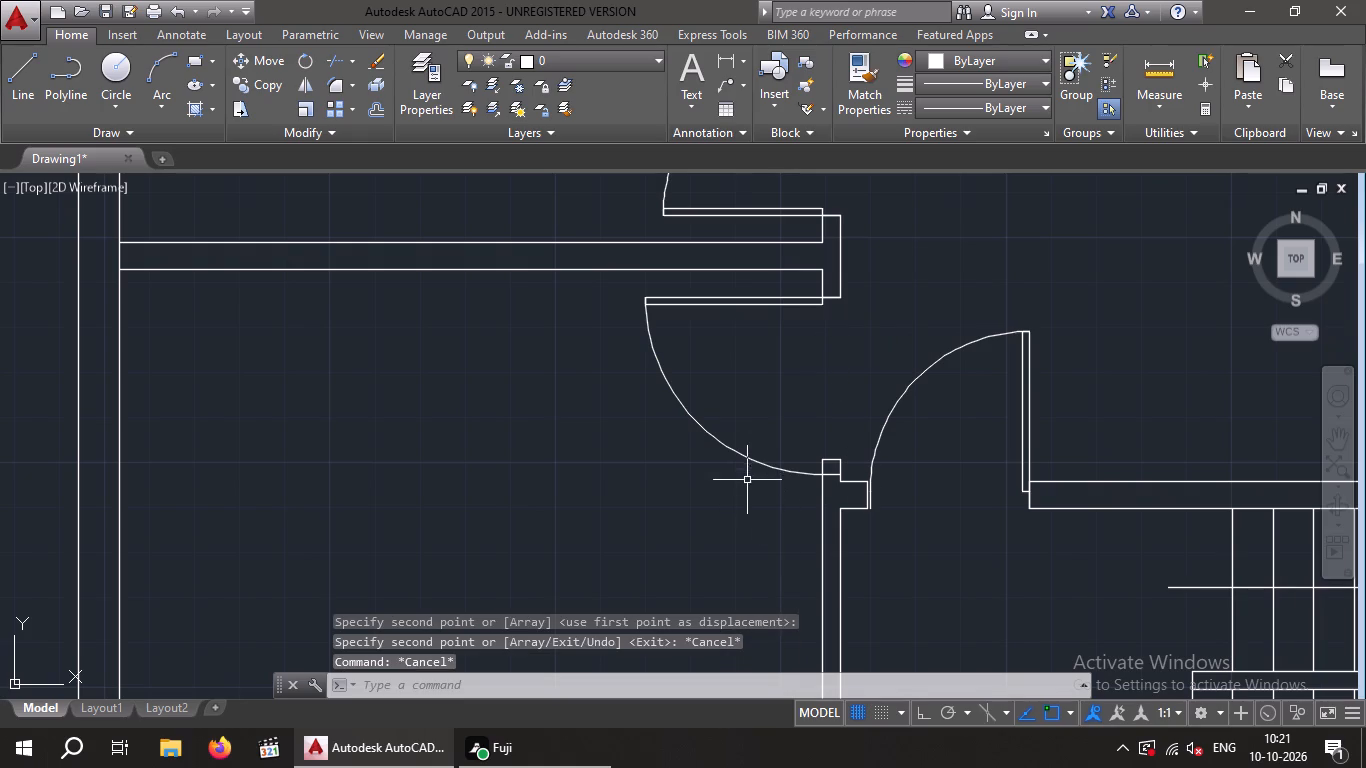
Shrink the southwest room's door block so its swing ends at the opening's south jamb.
left_click(749, 459)
left_click(819, 472)
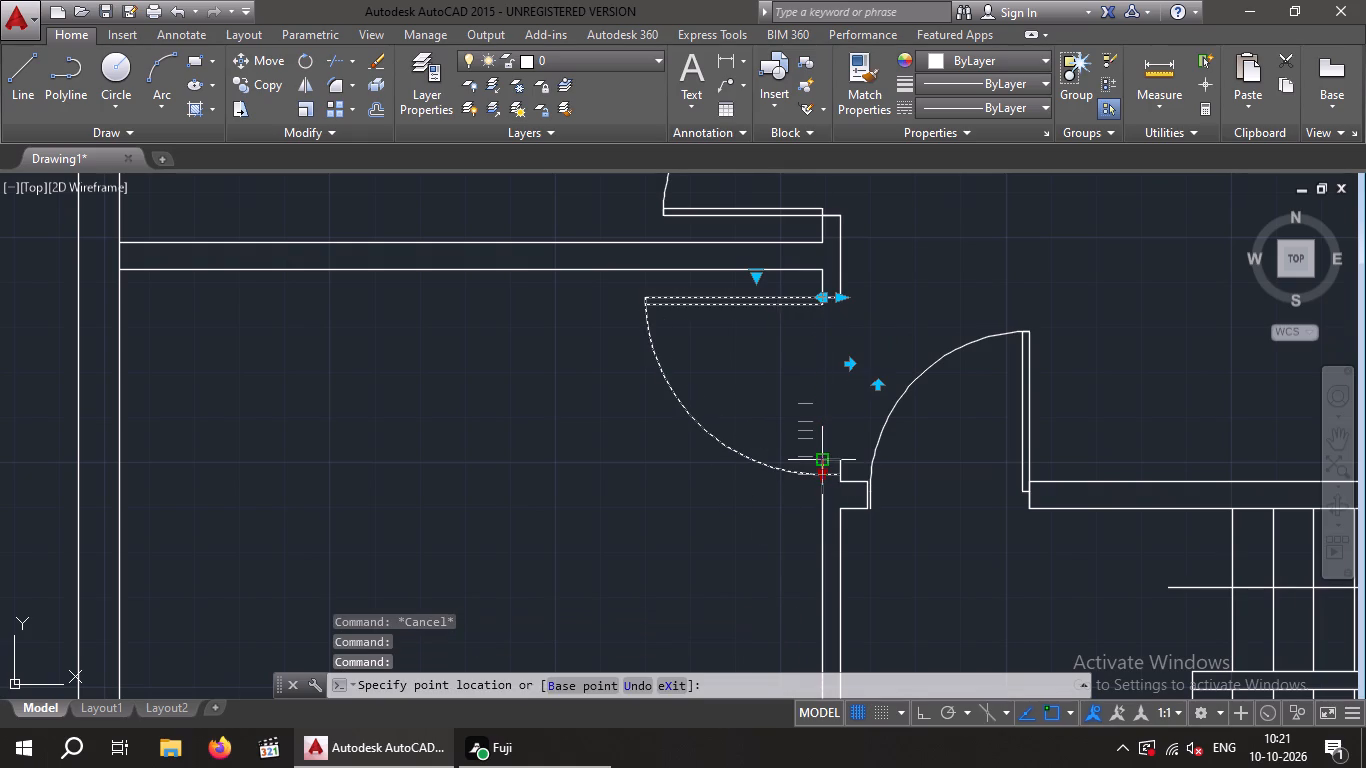
left_click(818, 460)
key("Escape")
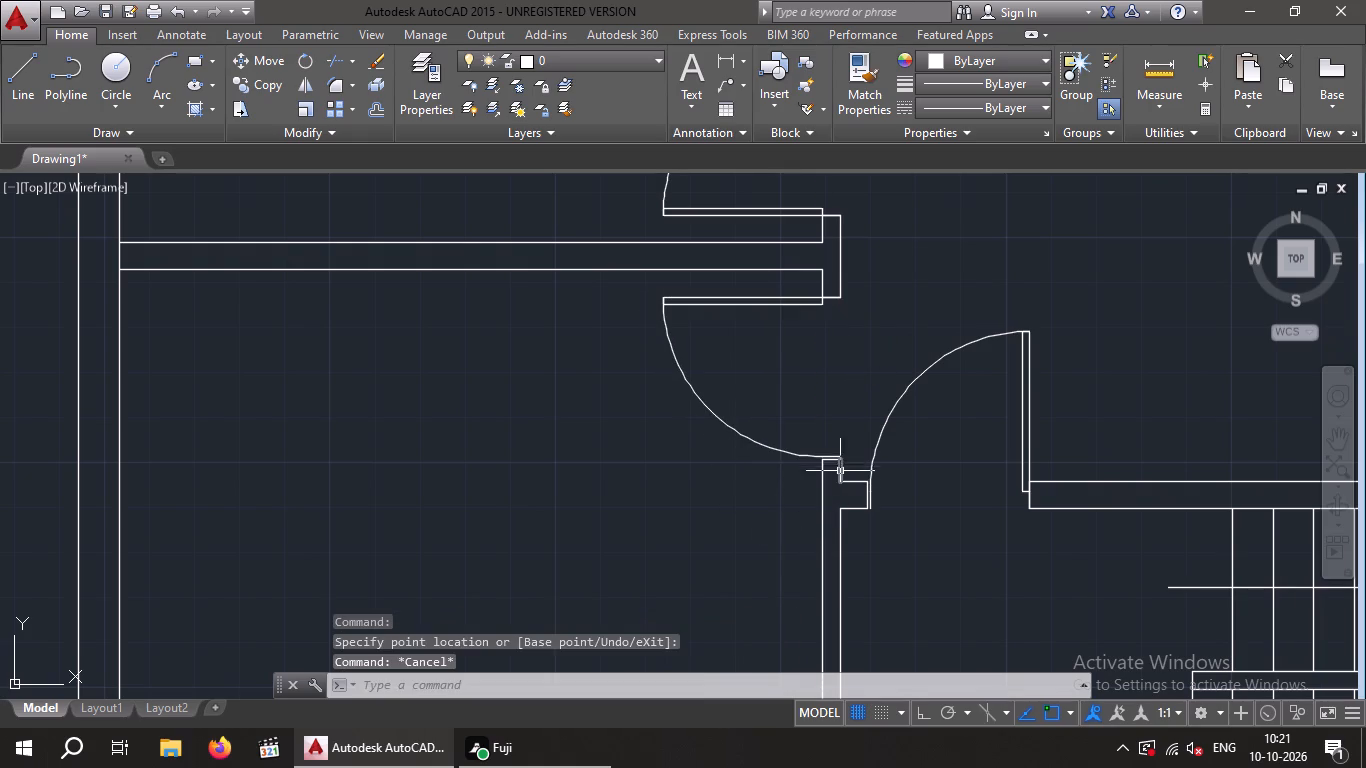
Copy the fitted north-swinging door block by its hinge-side end to the south jamb of the northwest room's east wall opening.
middle_click_drag(836, 438, 608, 576)
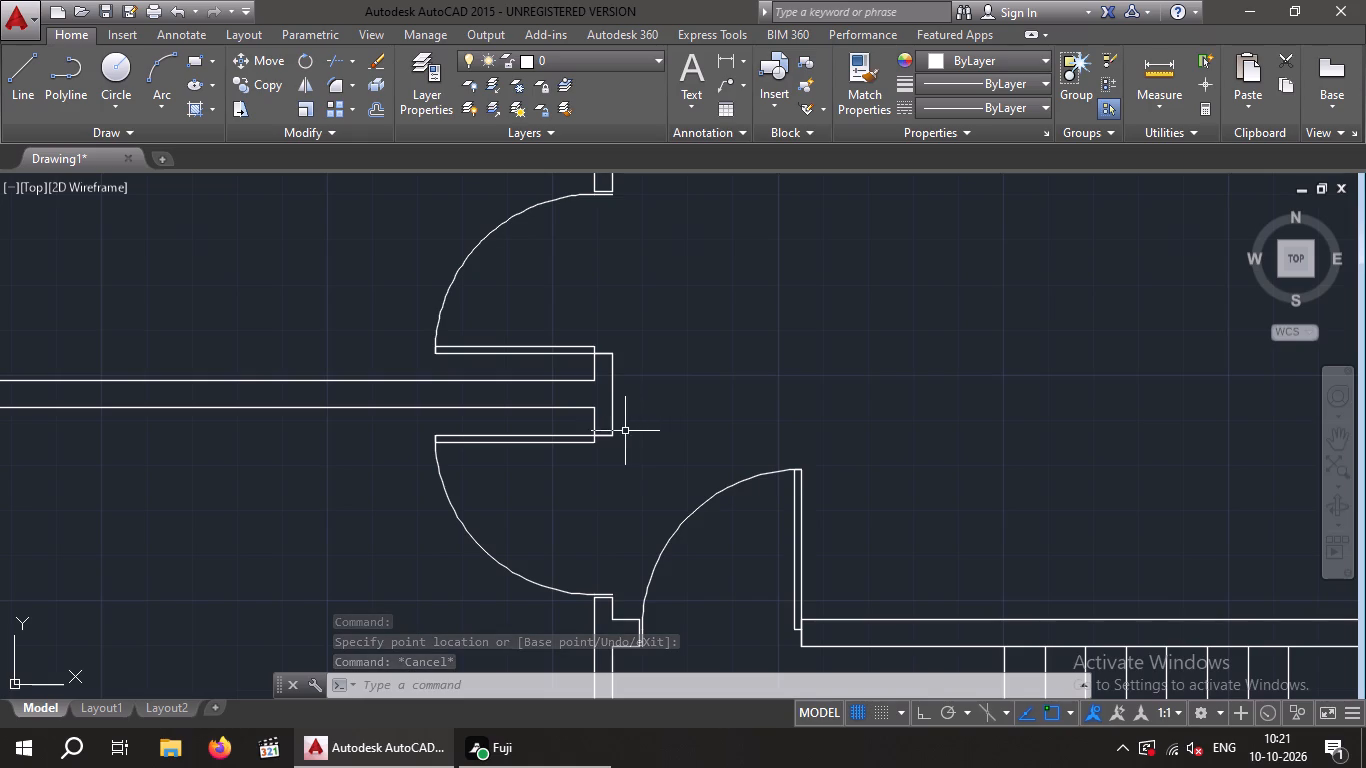
scroll(627, 418, "down", 1)
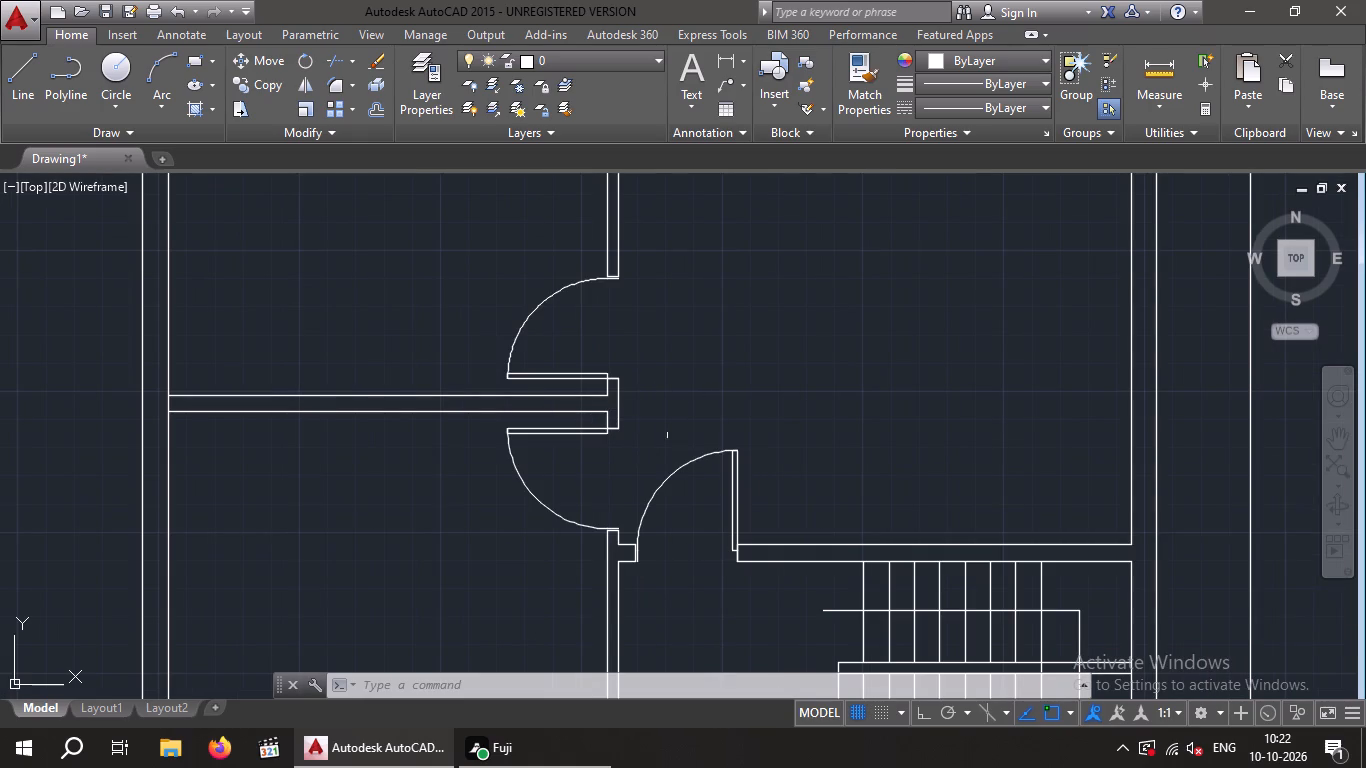
scroll(652, 400, "down", 2)
middle_click_drag(669, 370, 508, 565)
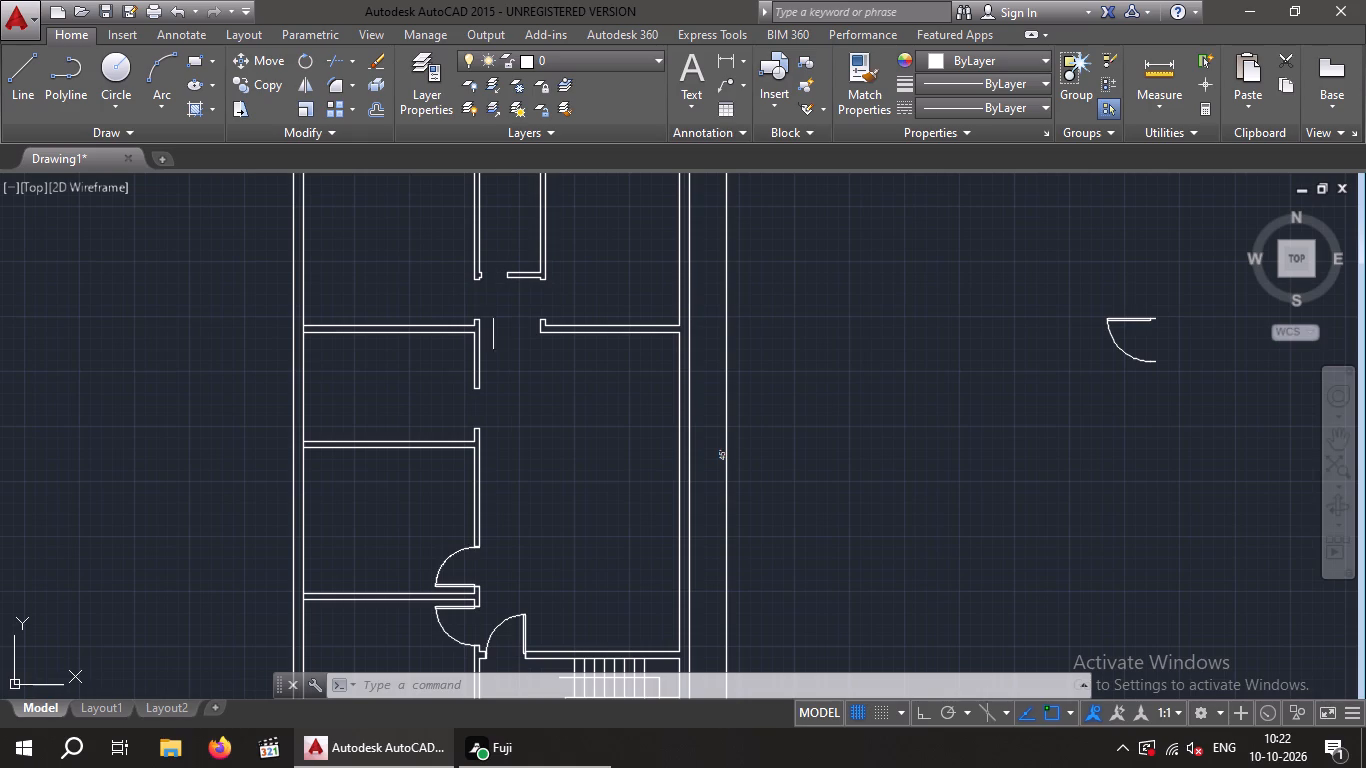
scroll(476, 560, "up", 1)
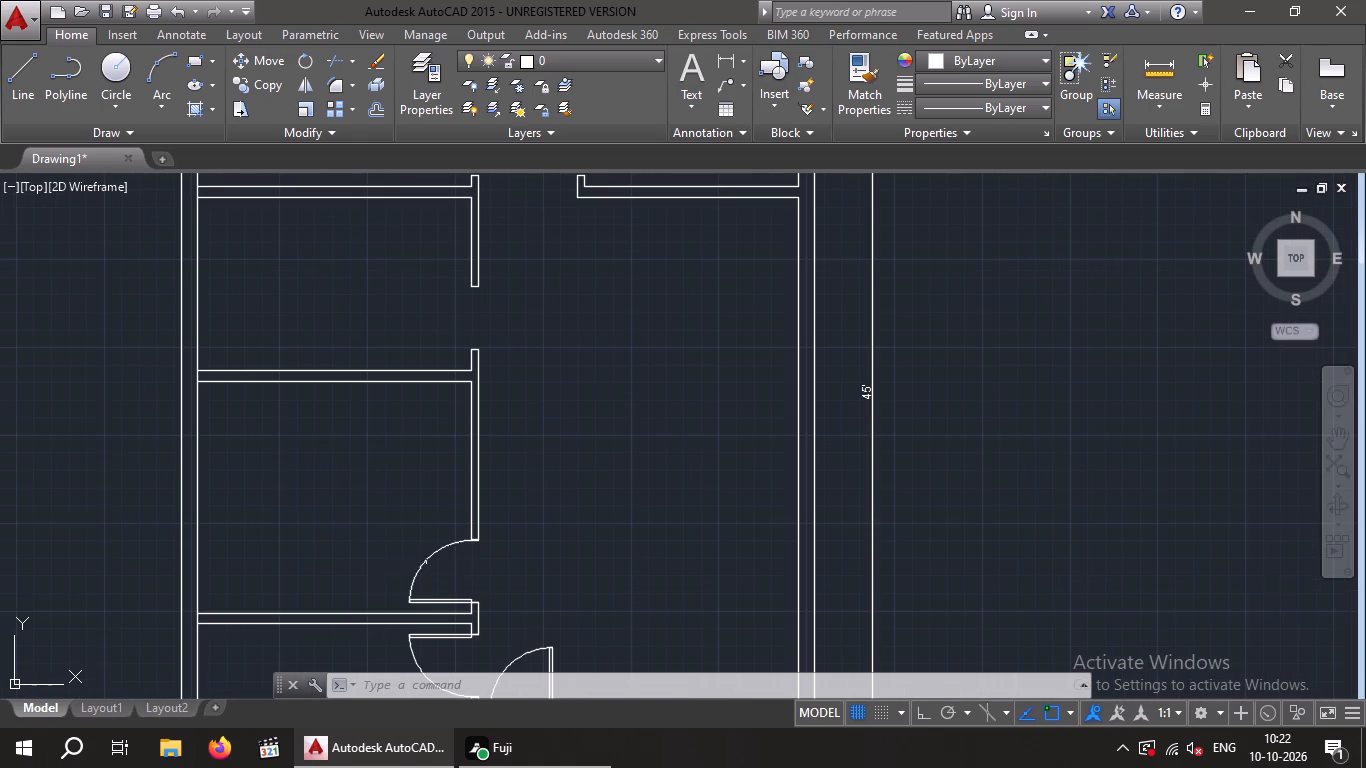
left_click(424, 561)
left_click(260, 88)
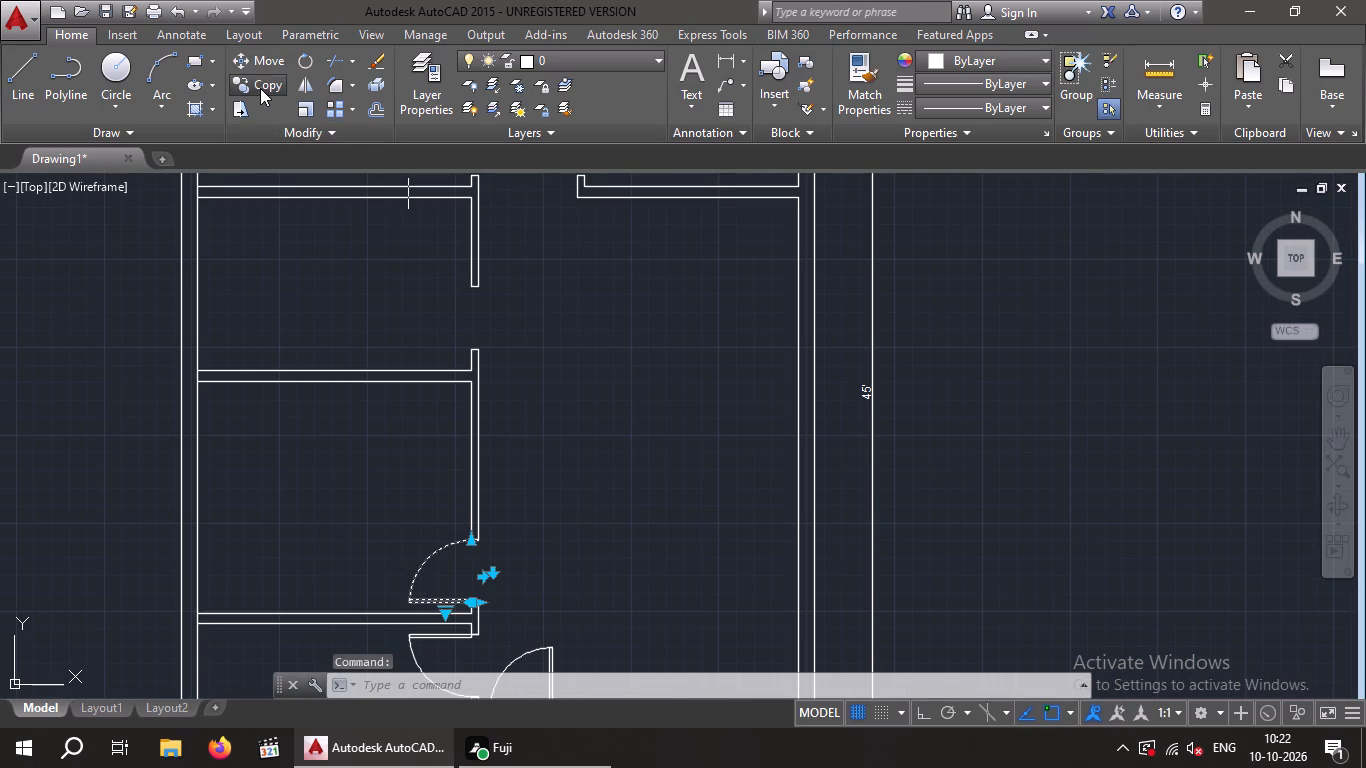
scroll(475, 602, "up", 3)
left_click(488, 610)
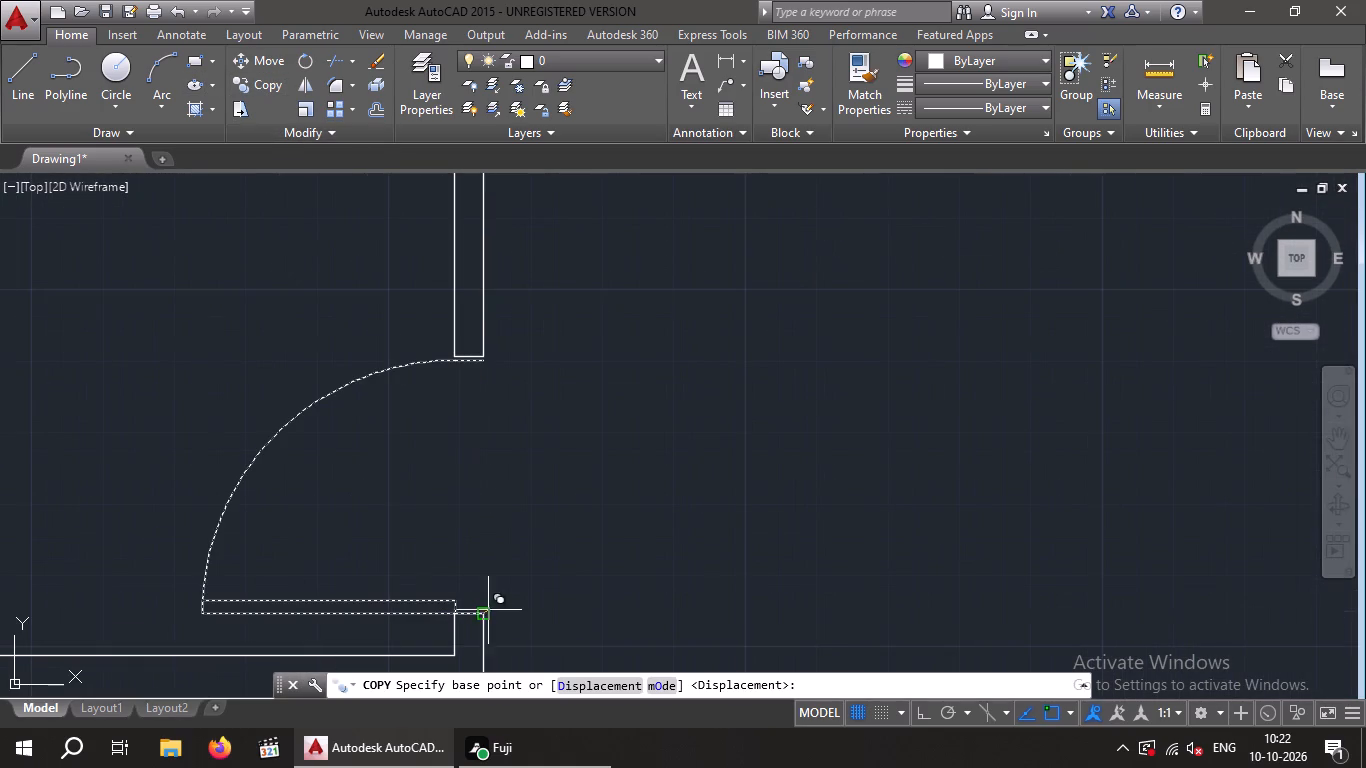
scroll(534, 533, "down", 1)
scroll(534, 533, "up", 1)
scroll(534, 532, "down", 3)
middle_click_drag(529, 509, 421, 767)
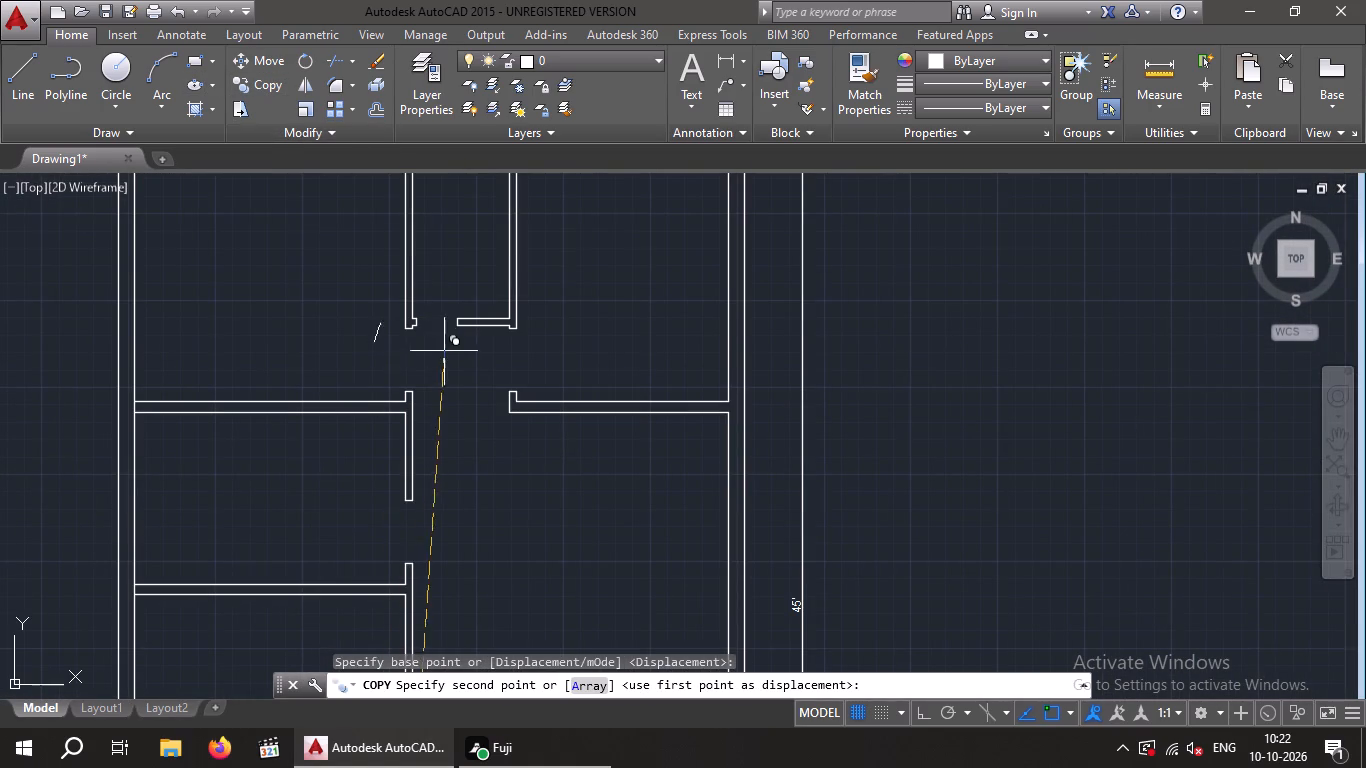
scroll(412, 386, "up", 2)
scroll(412, 386, "down", 1)
scroll(412, 386, "up", 1)
scroll(412, 386, "down", 1)
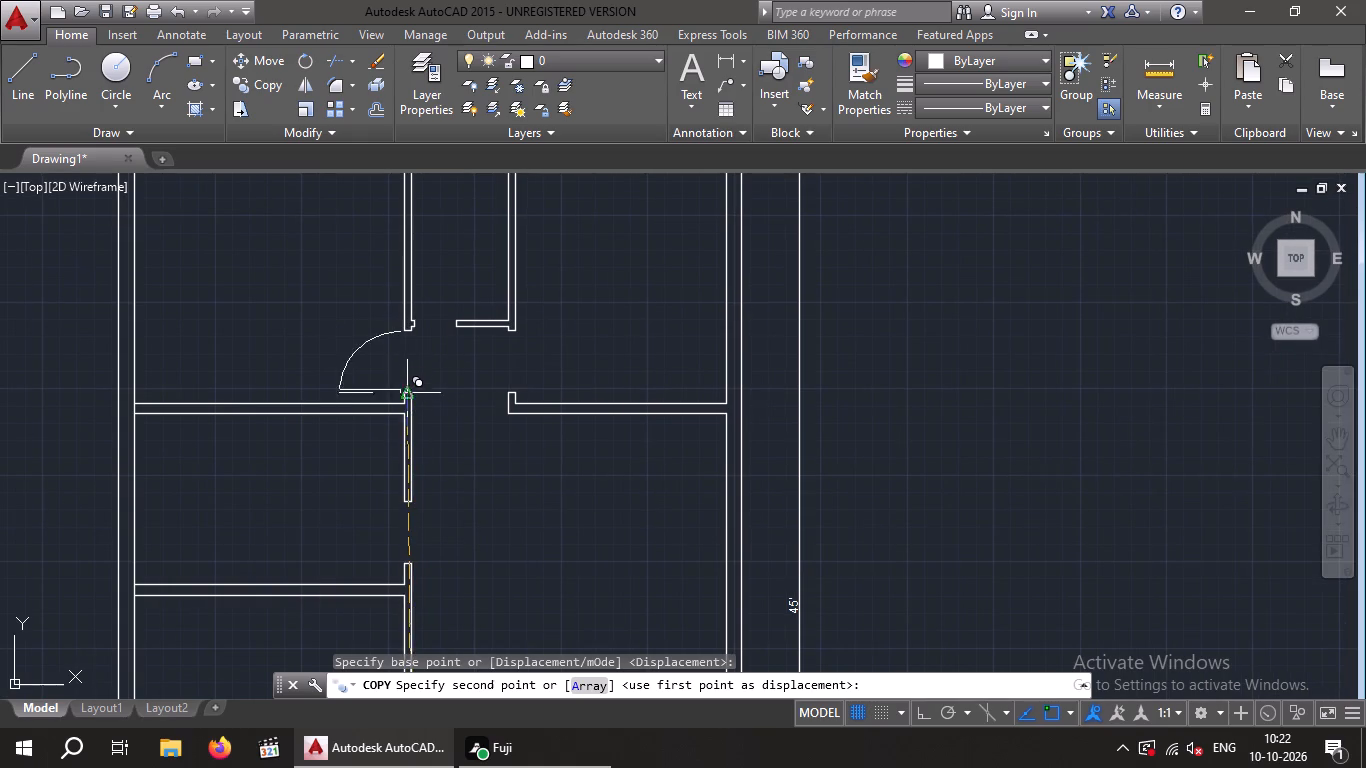
scroll(410, 396, "up", 5)
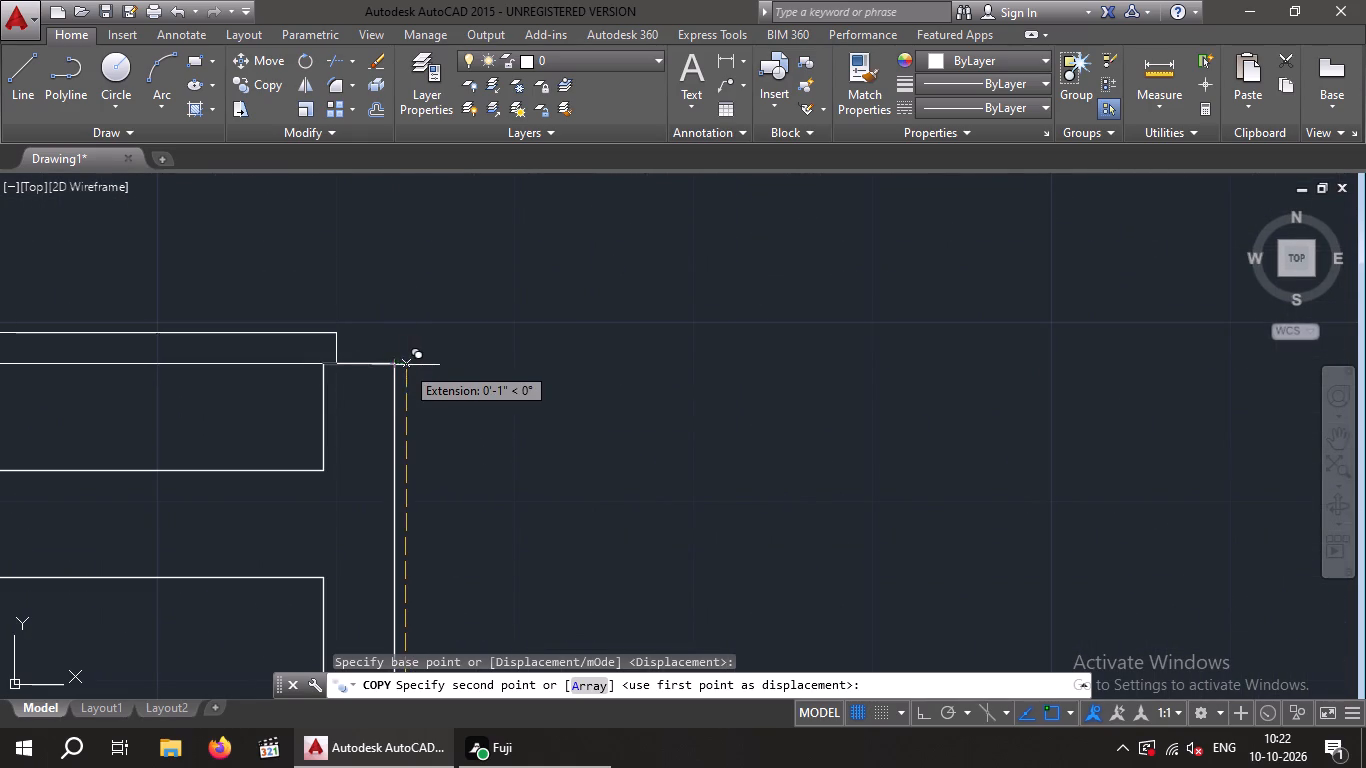
left_click(396, 365)
scroll(650, 410, "down", 1)
scroll(649, 411, "up", 1)
scroll(646, 417, "down", 2)
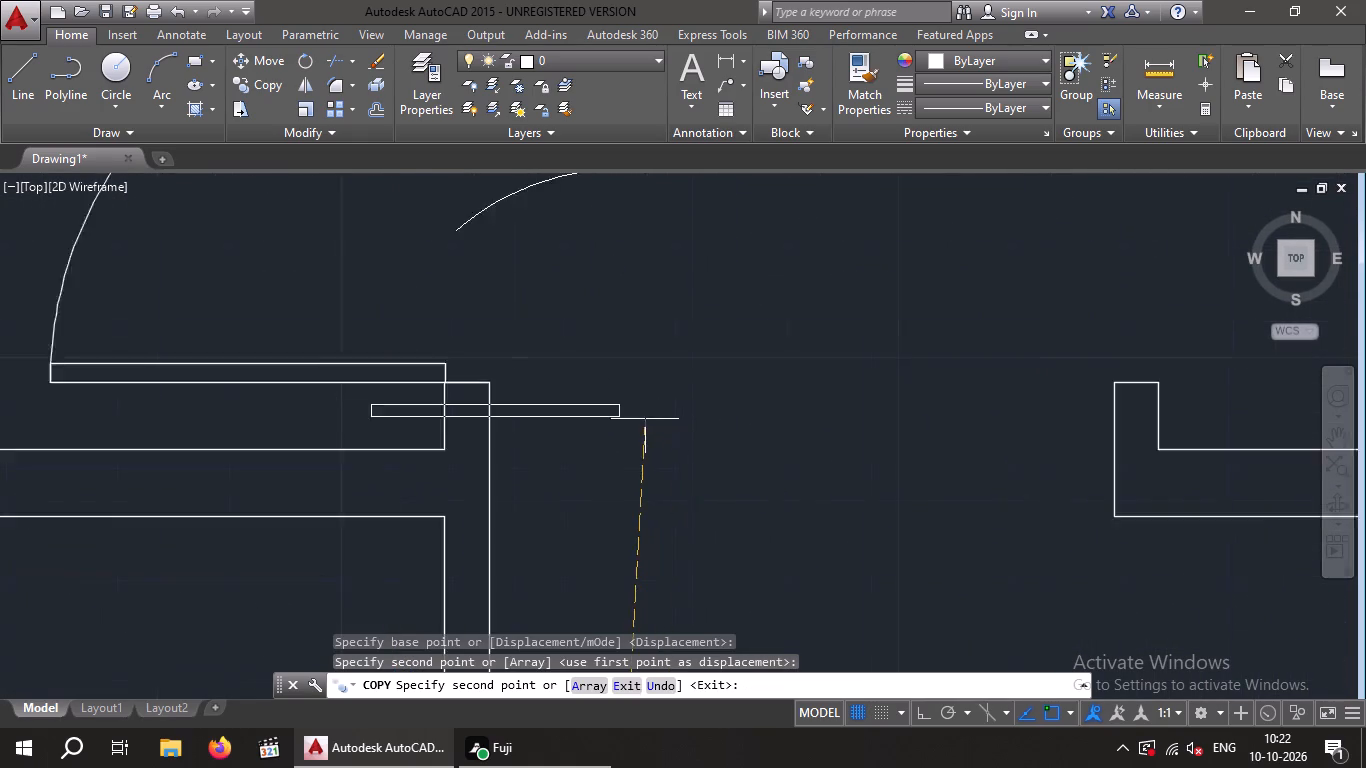
scroll(640, 432, "down", 3)
scroll(640, 434, "up", 2)
scroll(640, 434, "down", 1)
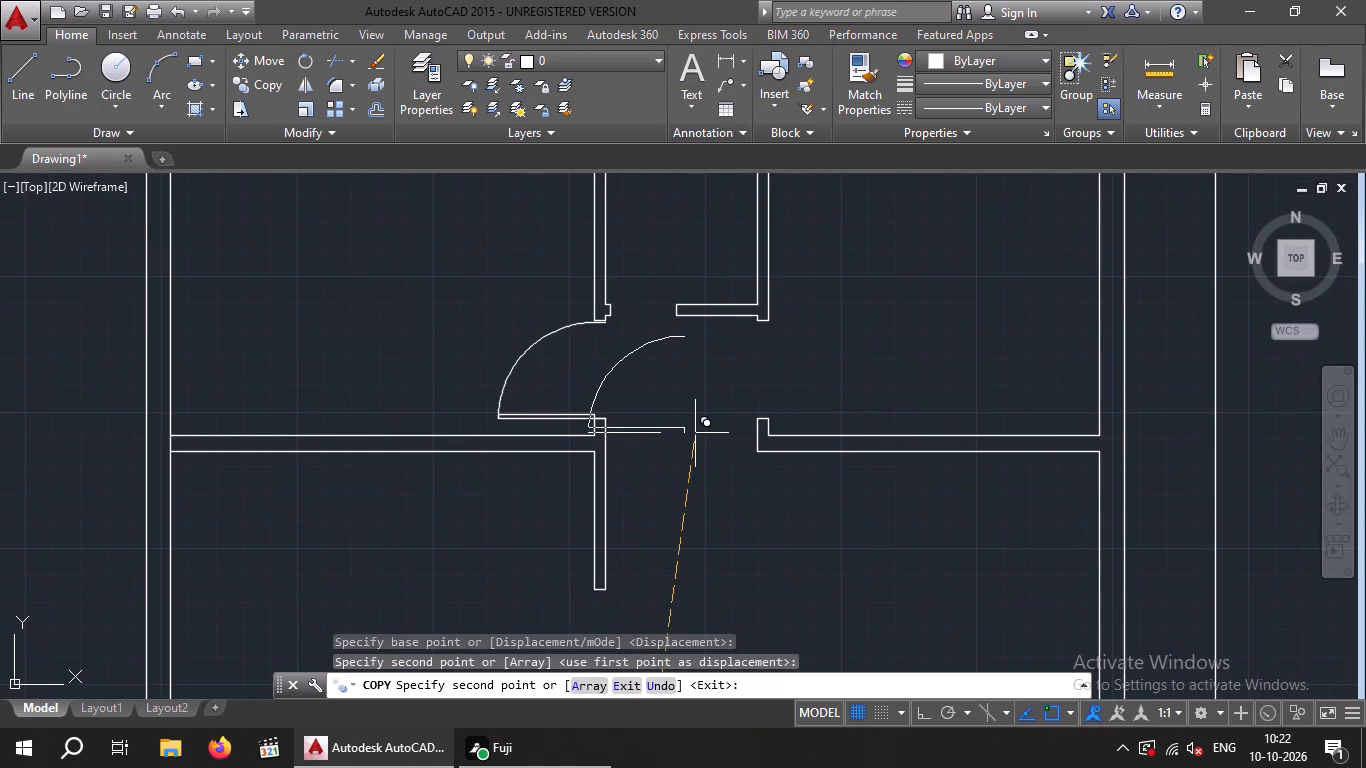
key("Escape")
scroll(695, 433, "down", 2)
middle_click_drag(665, 539, 585, 418)
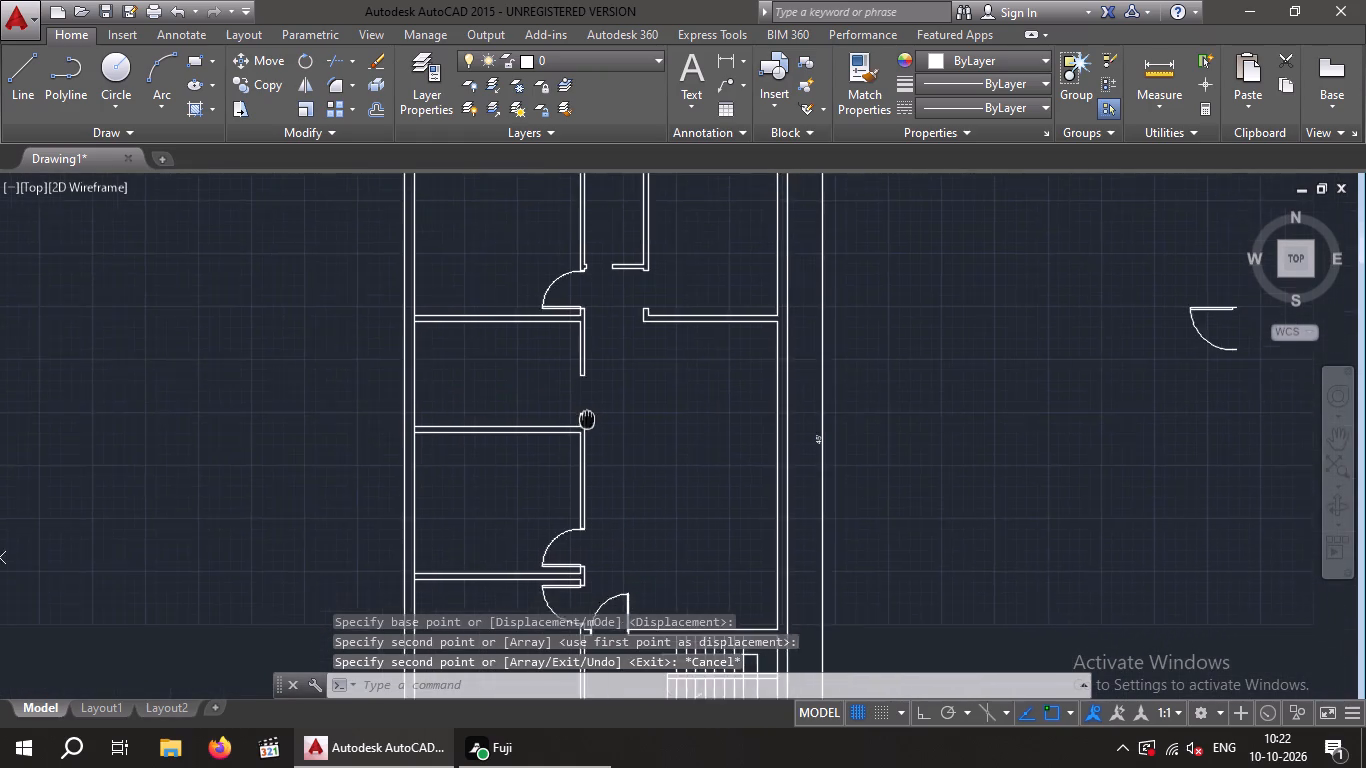
Flip the spare door block east of the plan both ways so its leaf points east on the south side, swinging north.
middle_click_drag(585, 418, 523, 382)
left_click(1133, 285)
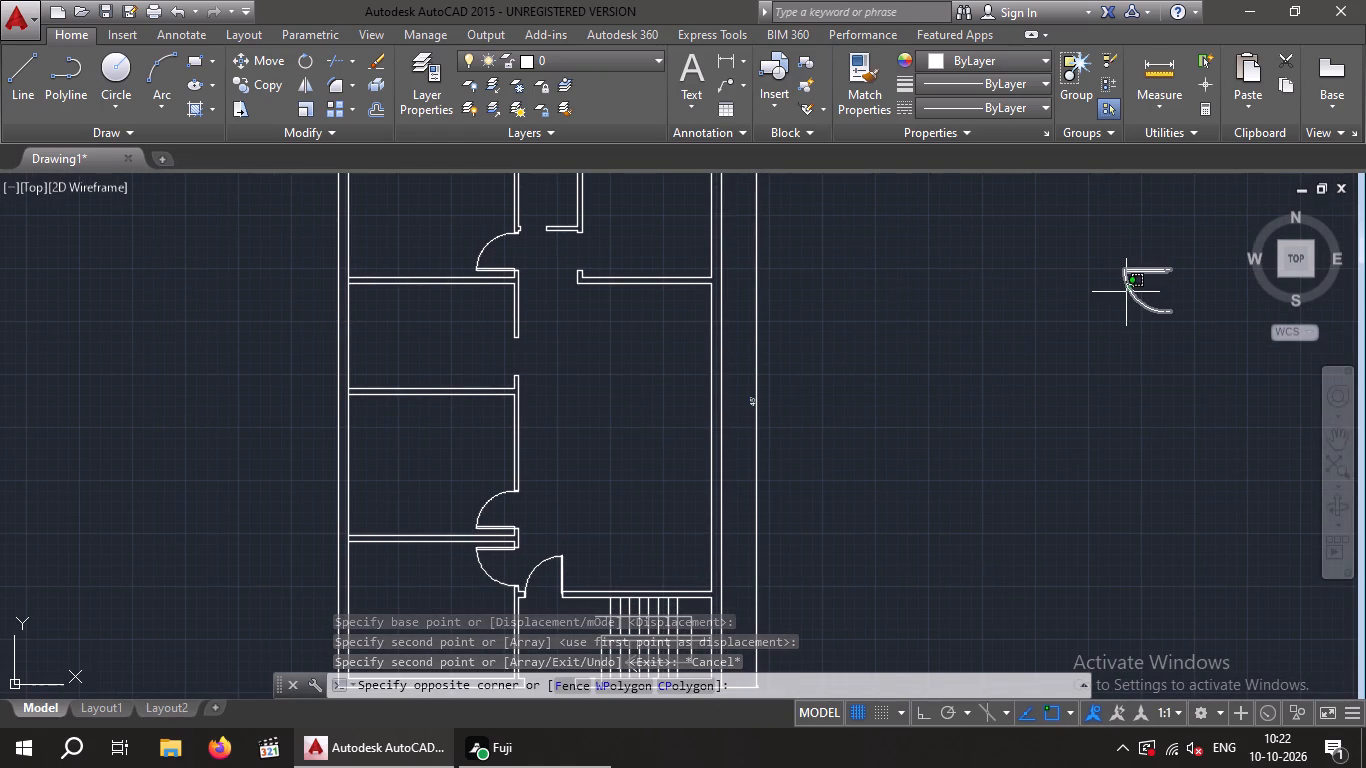
left_click(1126, 292)
left_click(1167, 287)
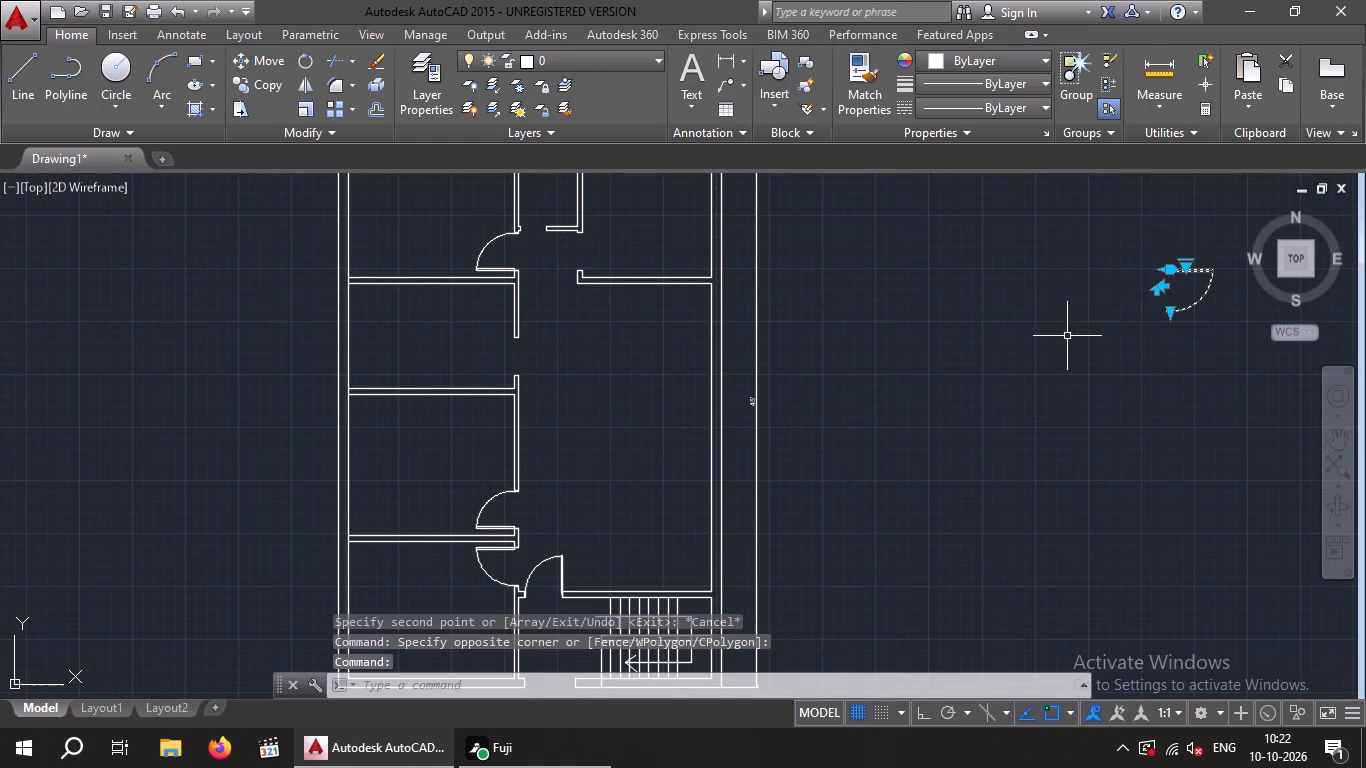
key("Escape")
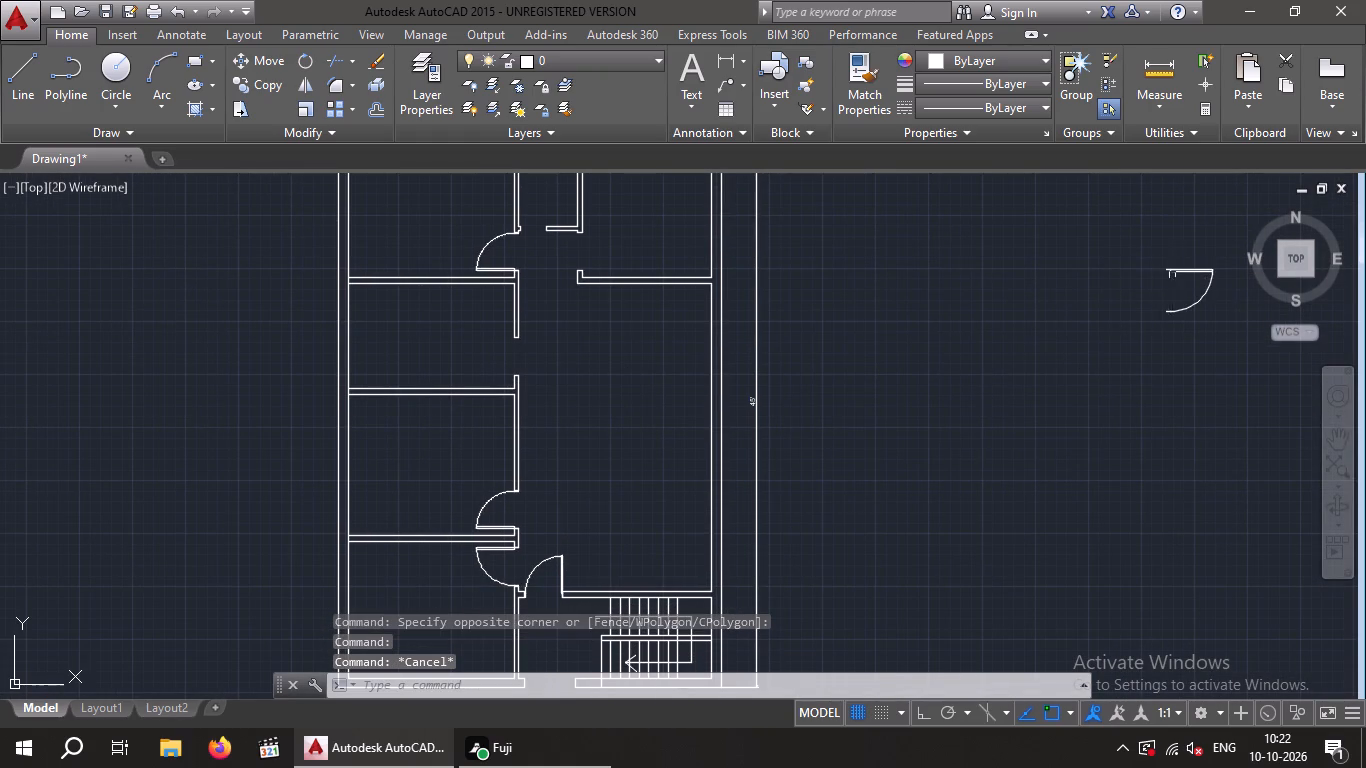
left_click_drag(1176, 267, 1176, 276)
key("Escape")
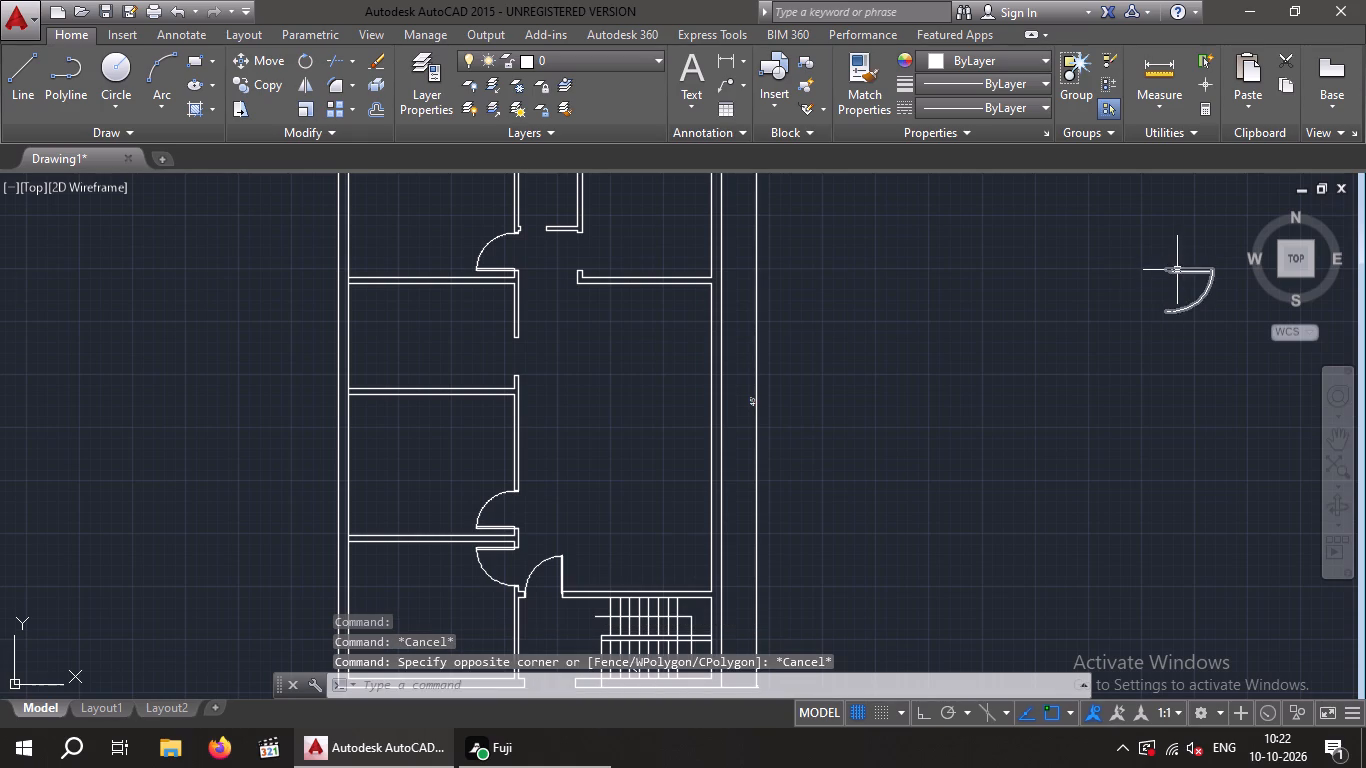
left_click(1177, 270)
left_click(1153, 292)
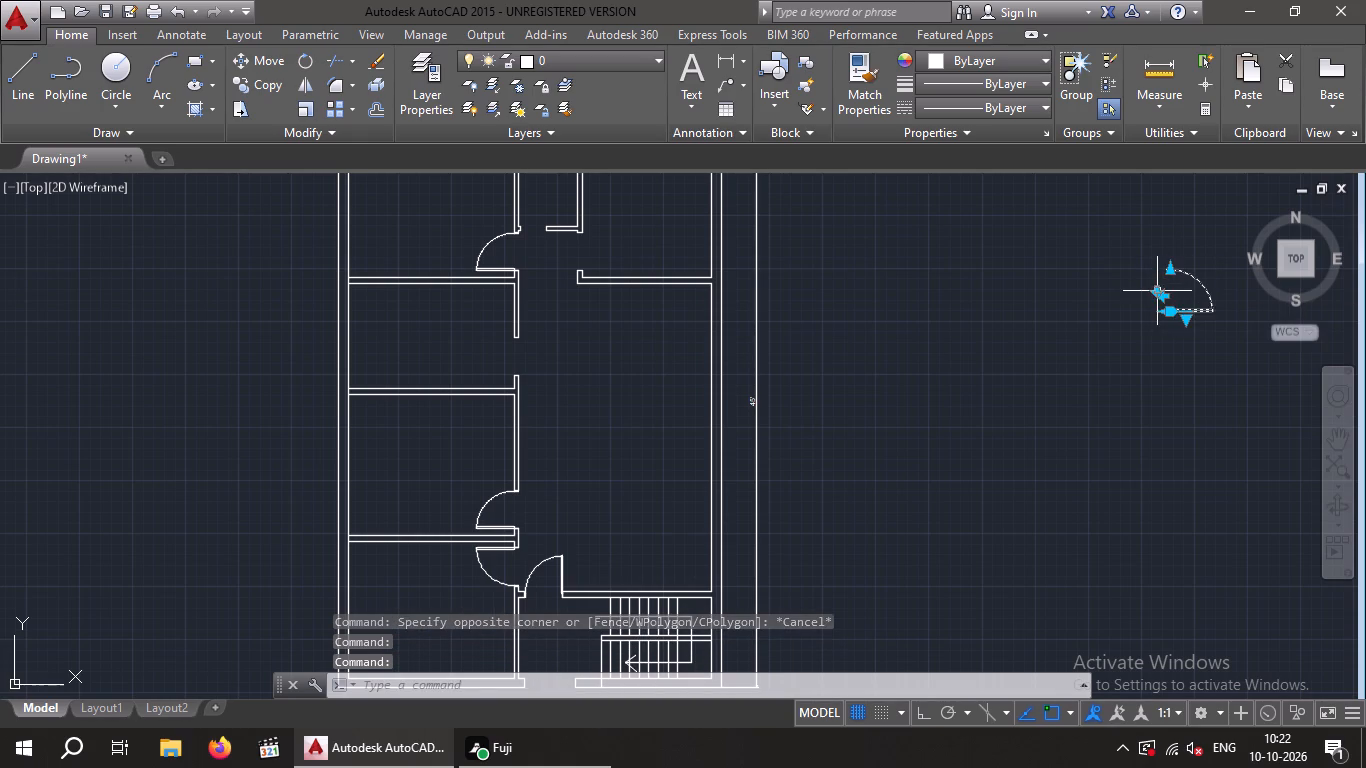
key("Escape")
Copy the flipped spare door block by its hinge-side end to the south jamb of the northeast room's west opening.
left_click_drag(1220, 269, 1206, 279)
left_click(1155, 312)
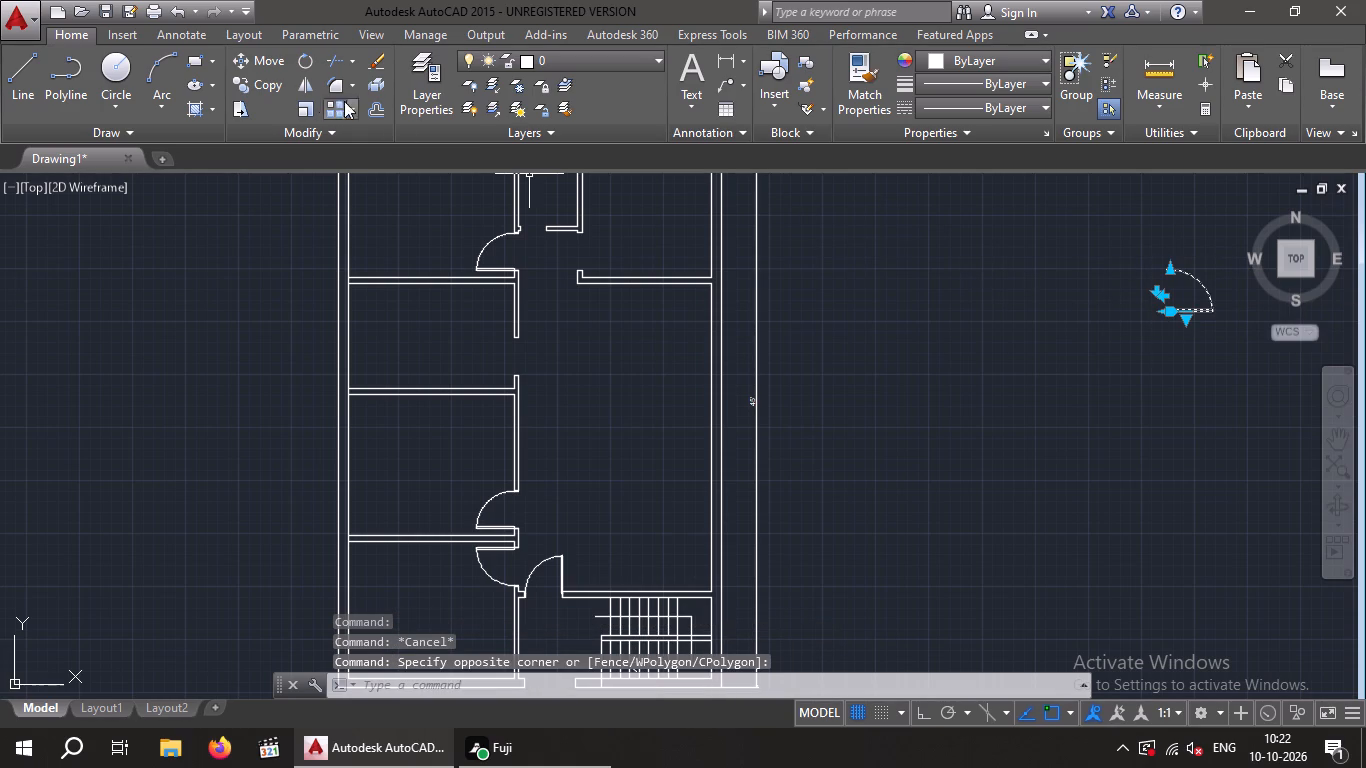
left_click(266, 82)
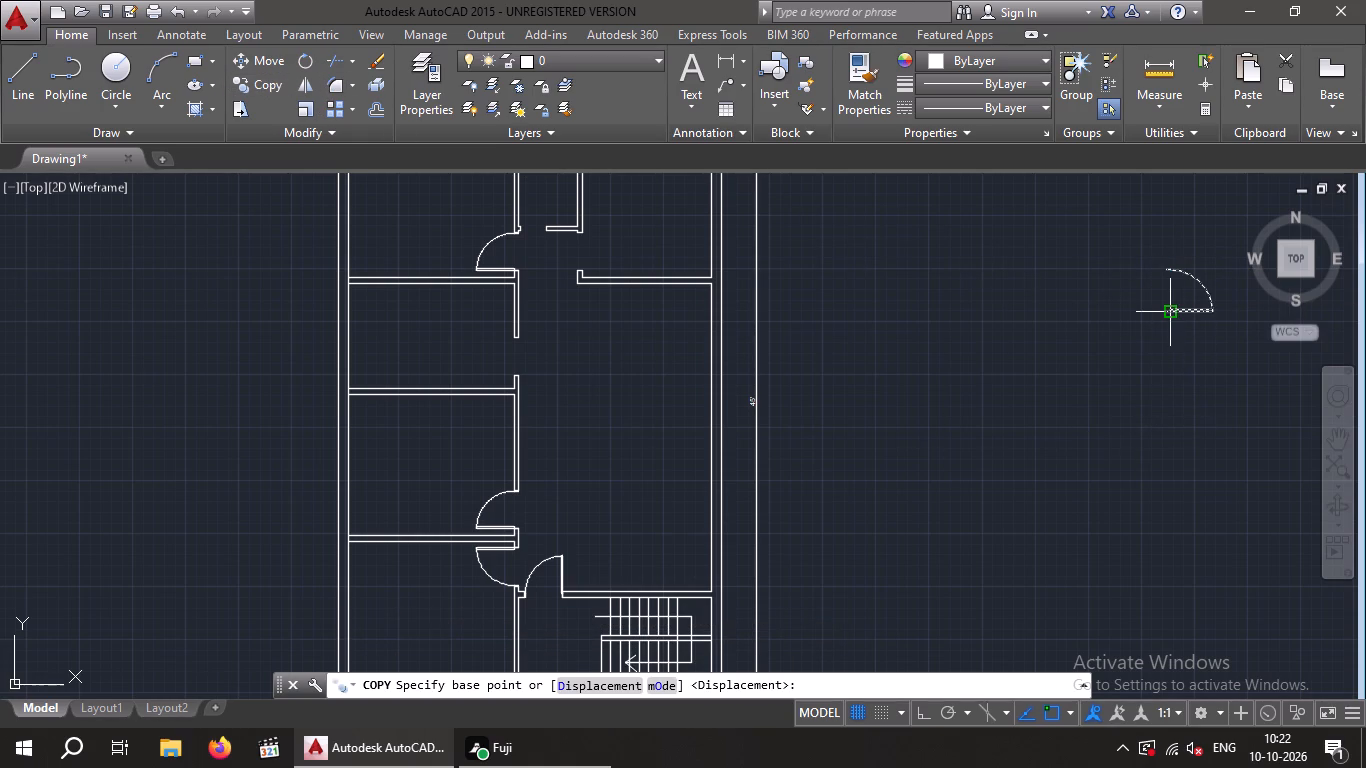
scroll(1163, 314, "up", 2)
scroll(1163, 314, "down", 1)
scroll(1163, 314, "up", 1)
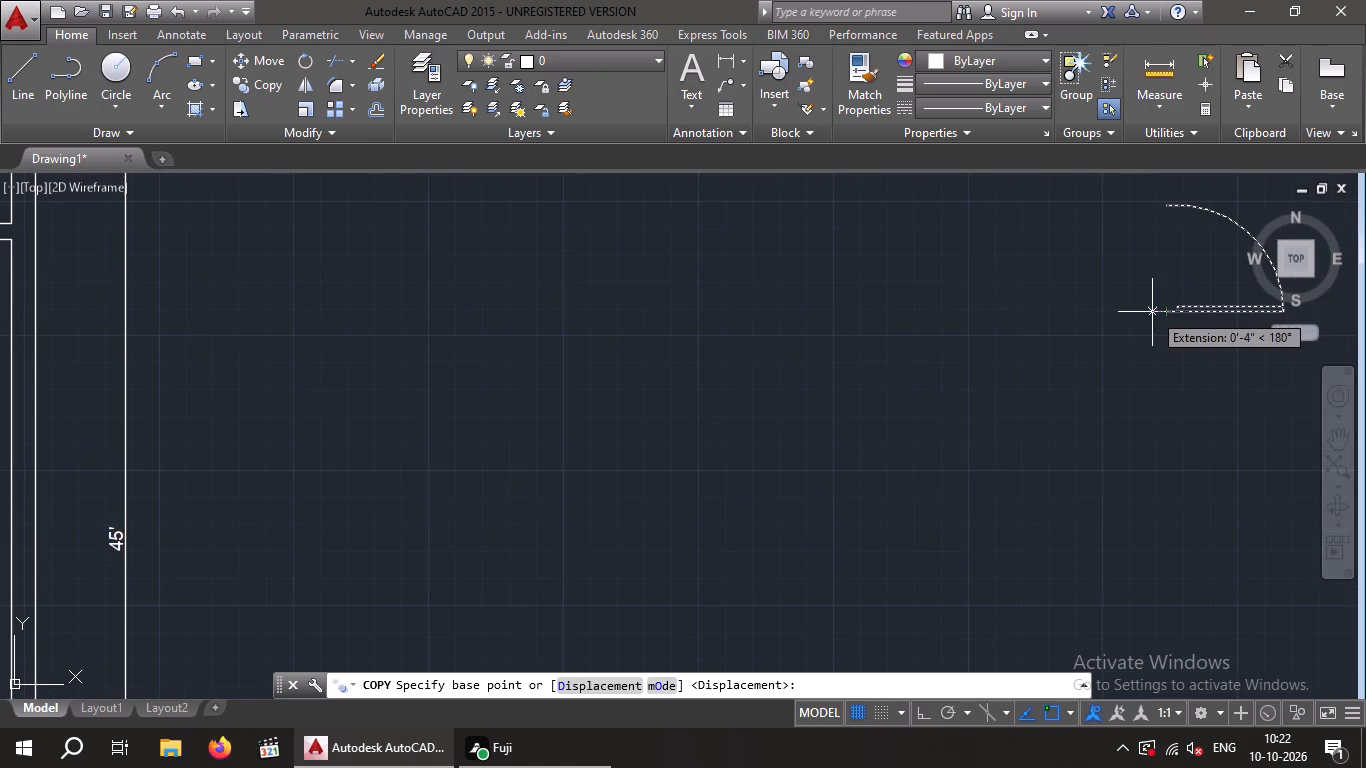
left_click(1168, 312)
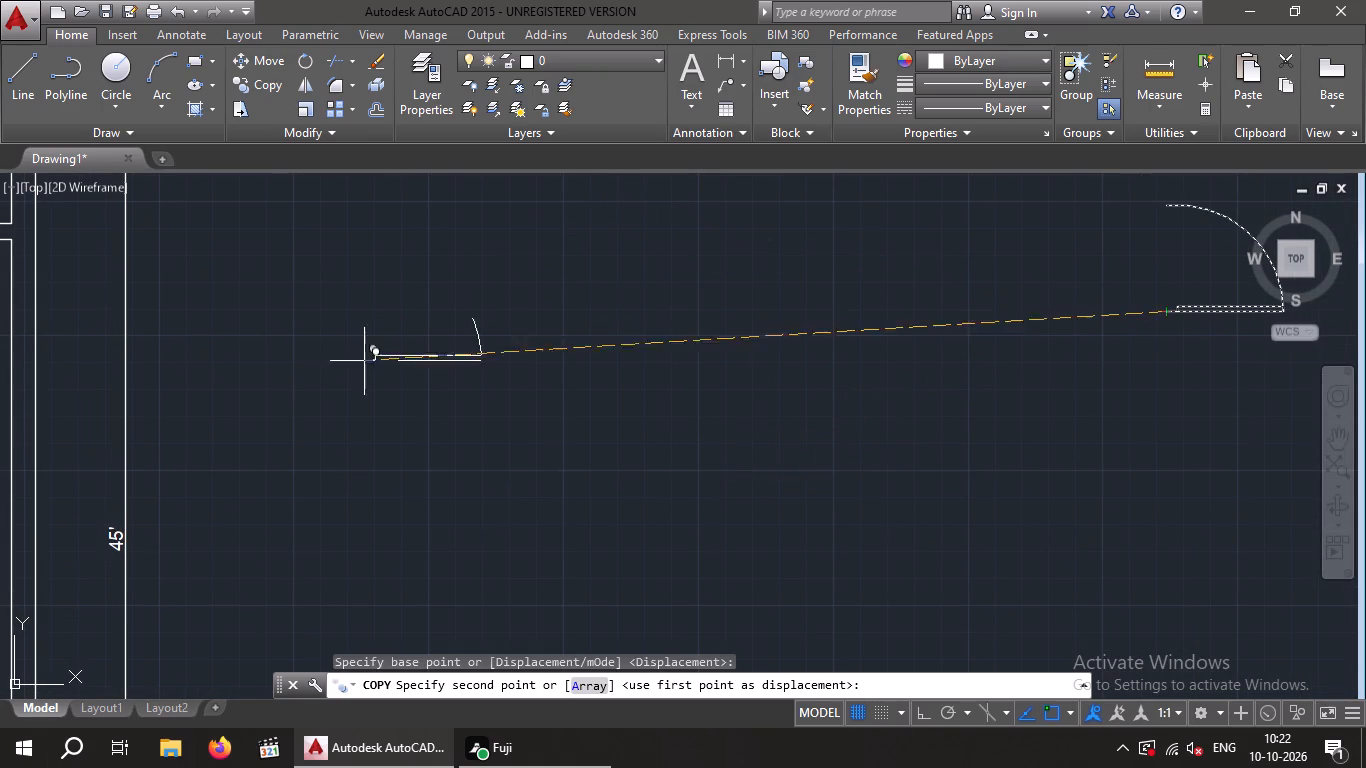
middle_click_drag(314, 385, 1043, 569)
scroll(409, 388, "down", 1)
scroll(411, 388, "up", 4)
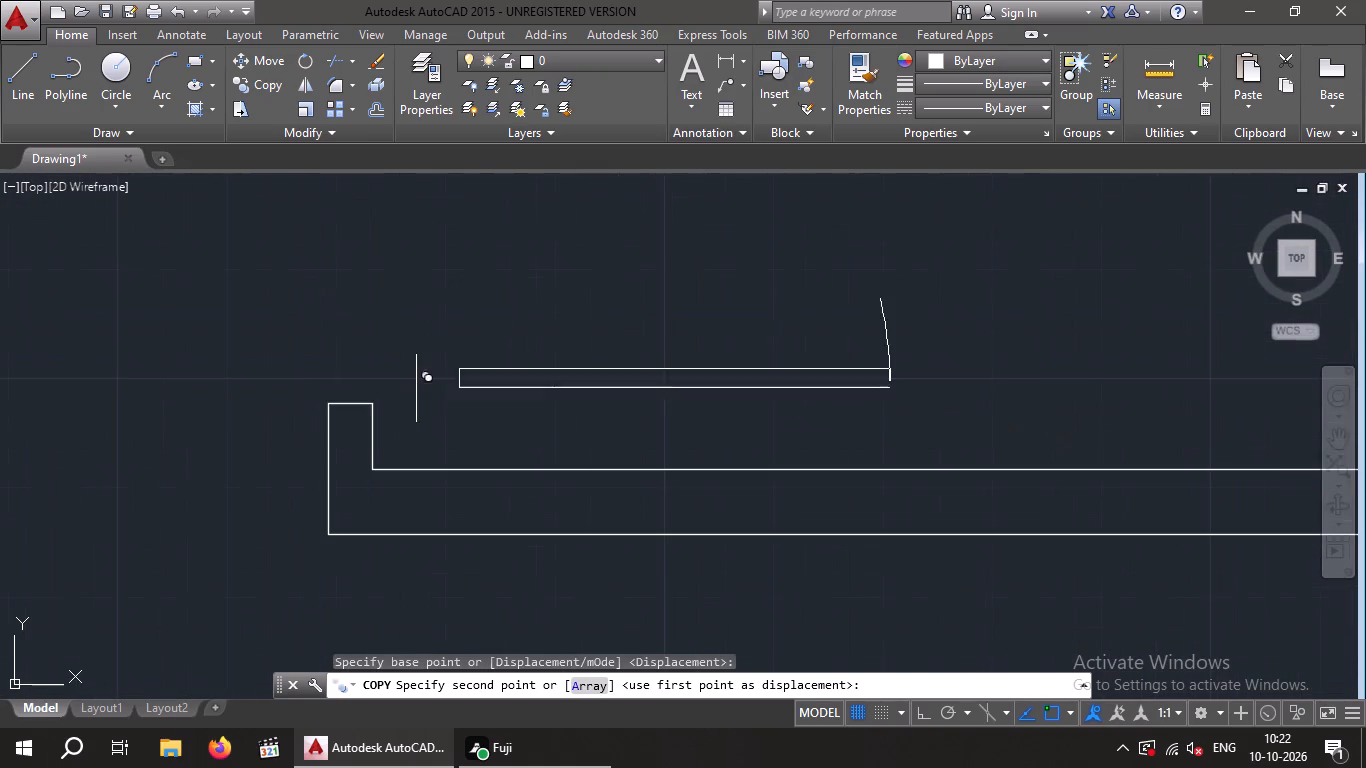
left_click(326, 407)
key("Escape")
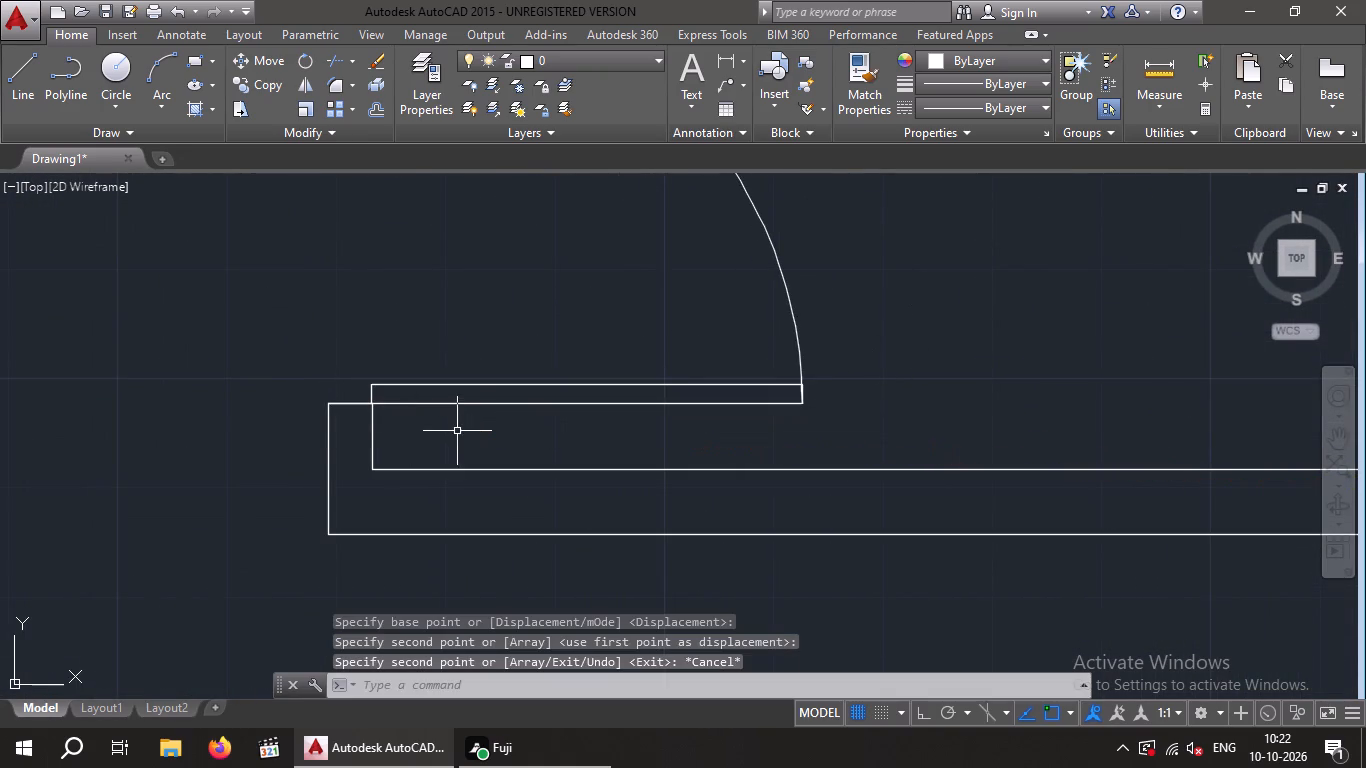
Shrink the northeast room's door block so its swing ends at the opening's north jamb.
scroll(544, 309, "down", 2)
scroll(544, 309, "up", 1)
scroll(544, 309, "down", 1)
middle_click_drag(532, 227, 502, 389)
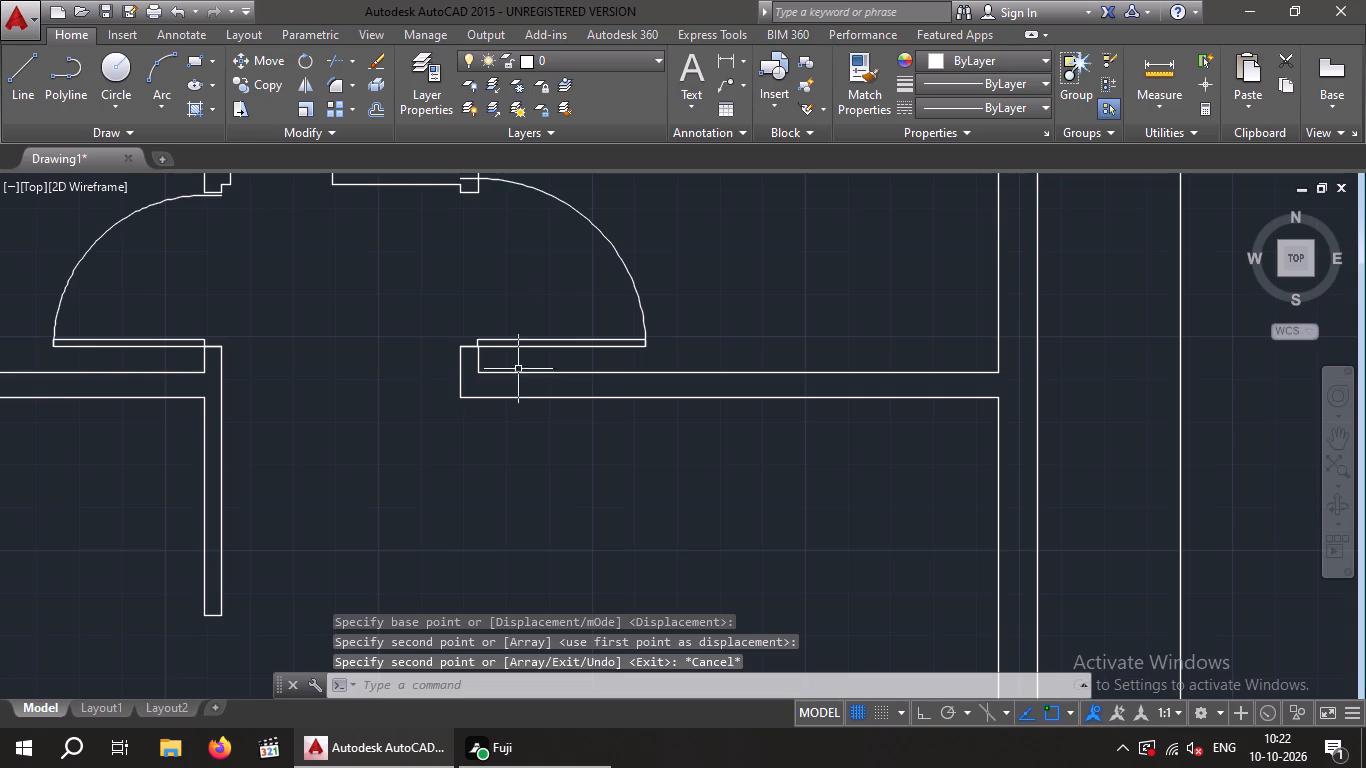
middle_click_drag(518, 368, 506, 454)
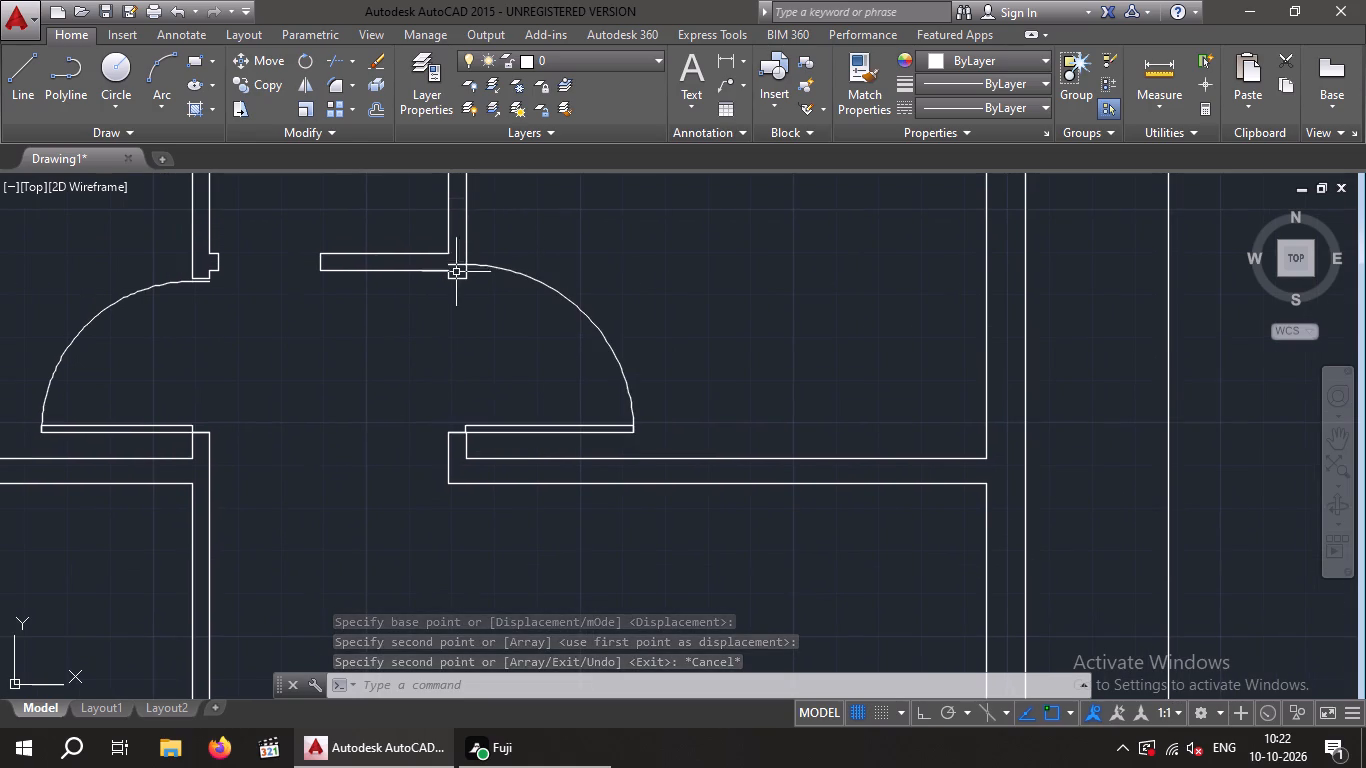
left_click_drag(487, 264, 476, 272)
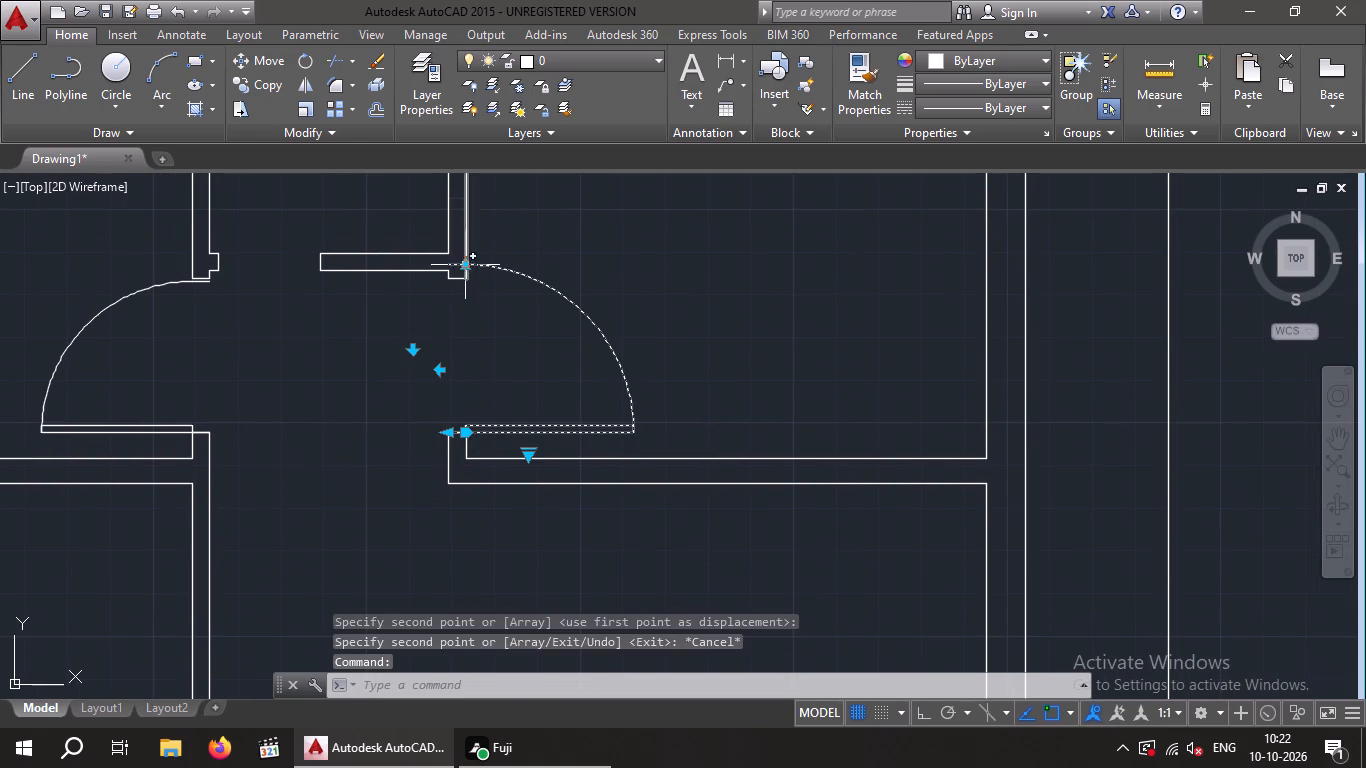
left_click(466, 267)
left_click(467, 280)
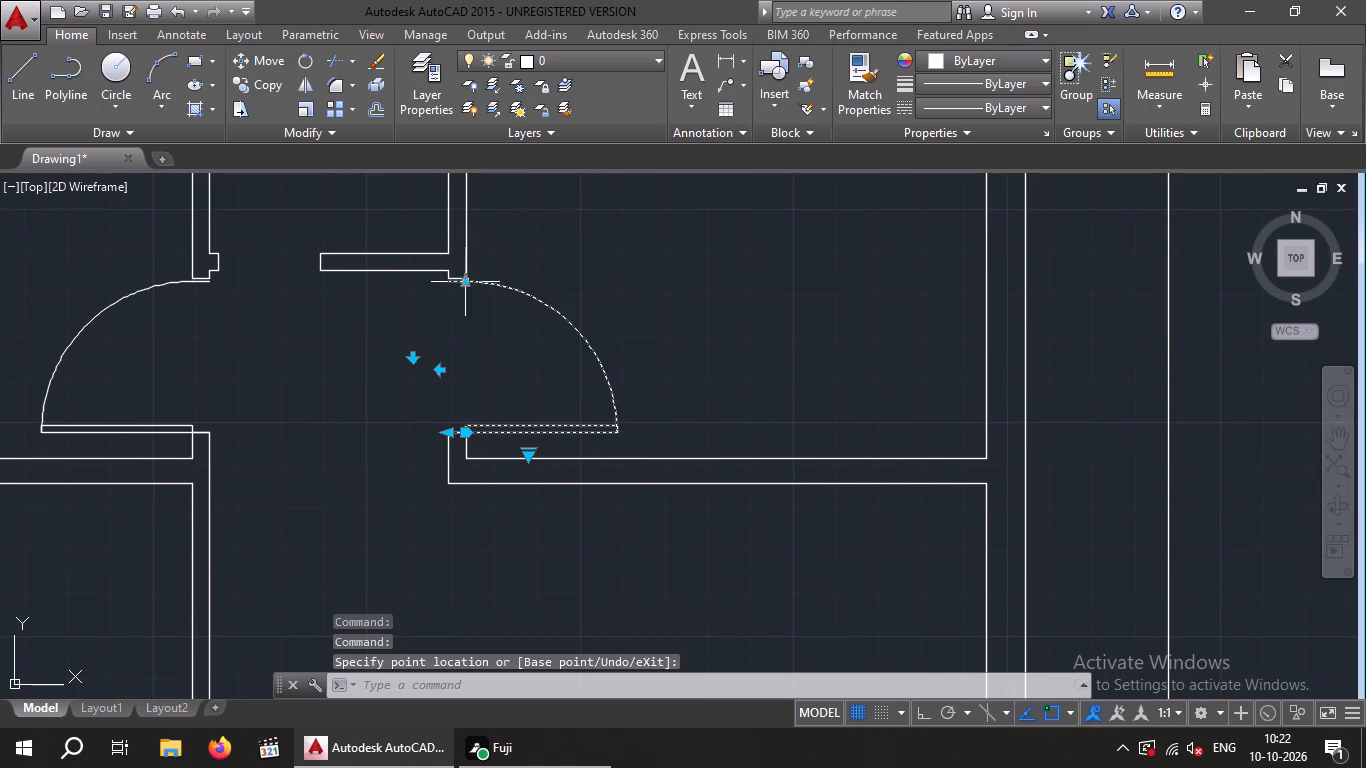
key("Escape")
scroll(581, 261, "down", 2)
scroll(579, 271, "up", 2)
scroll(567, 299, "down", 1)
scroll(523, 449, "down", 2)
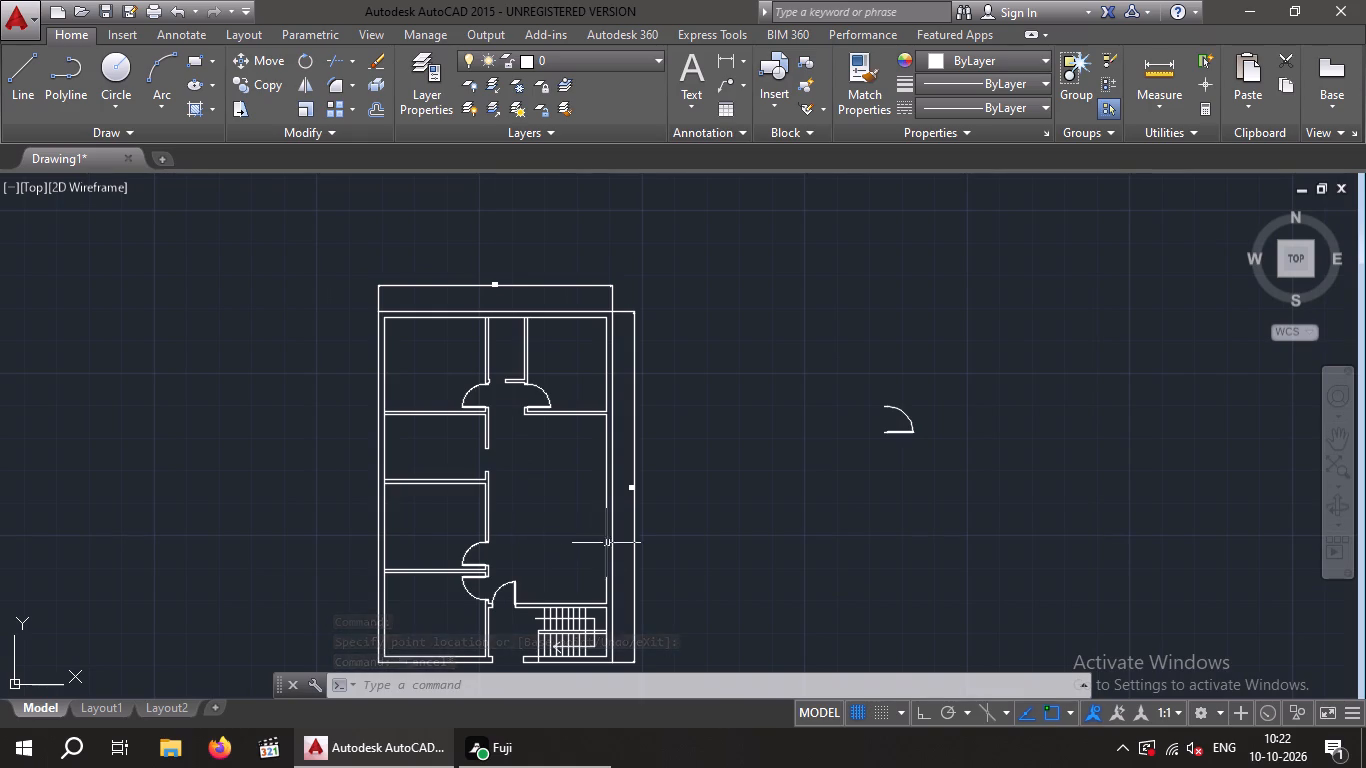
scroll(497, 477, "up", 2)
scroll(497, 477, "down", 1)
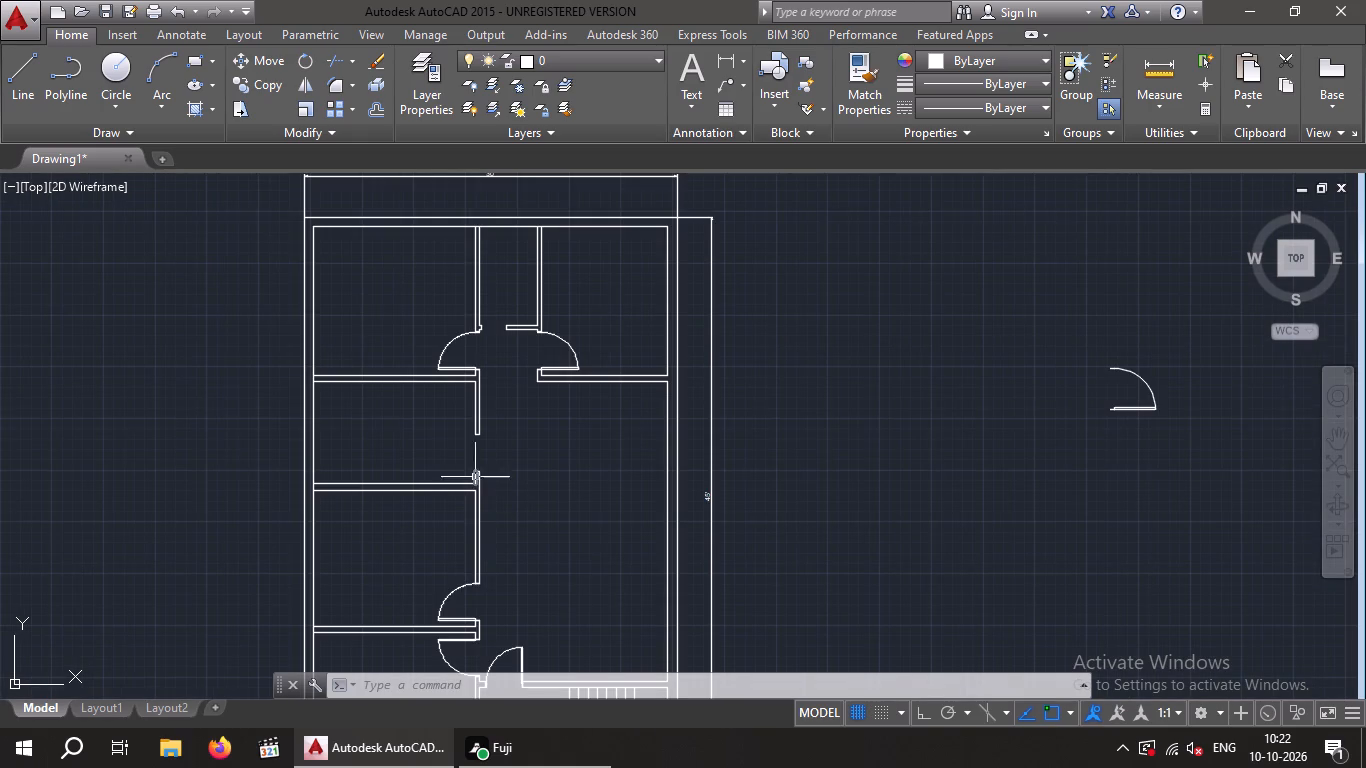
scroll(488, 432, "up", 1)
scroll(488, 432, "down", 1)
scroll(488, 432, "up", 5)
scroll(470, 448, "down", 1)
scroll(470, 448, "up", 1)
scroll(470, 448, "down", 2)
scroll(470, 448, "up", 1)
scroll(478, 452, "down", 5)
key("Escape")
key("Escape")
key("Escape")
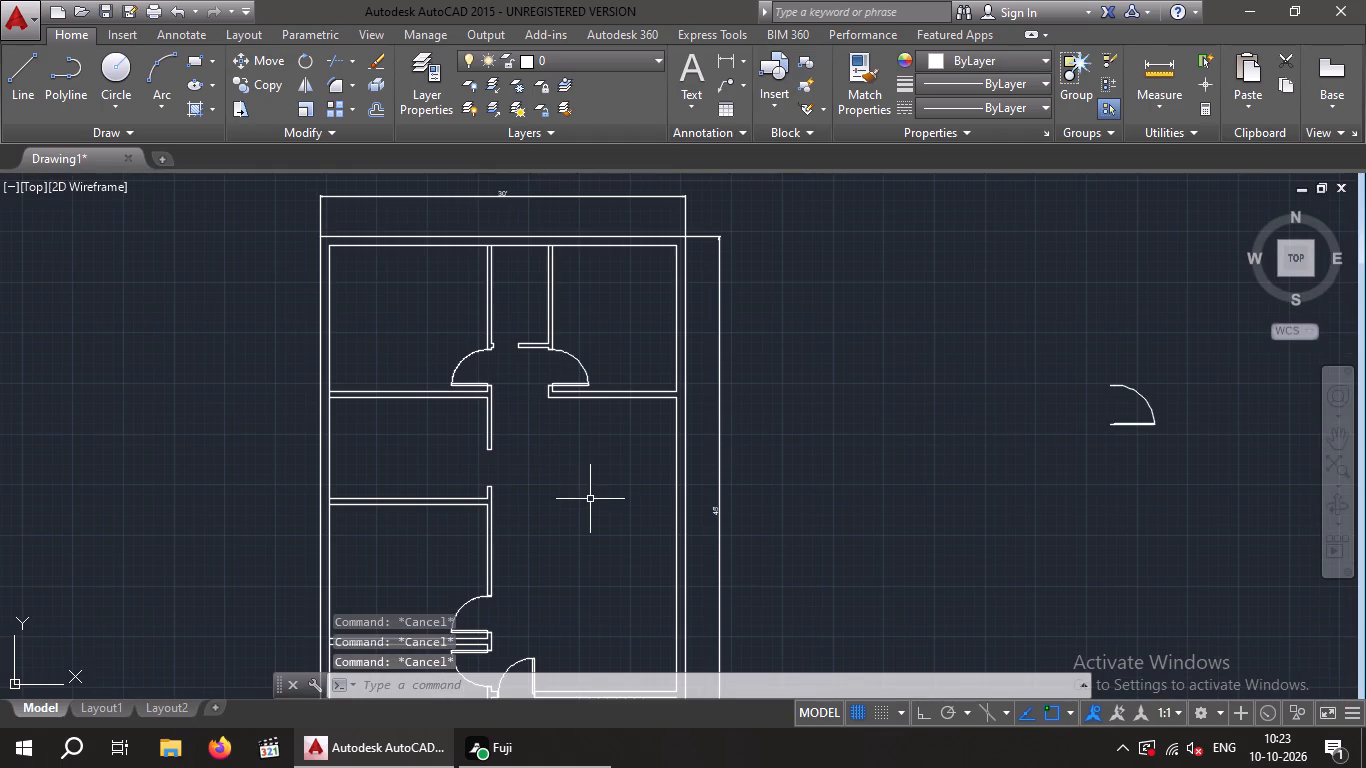
Copy the door block in the opening northwest of the staircase to the empty area east of the plan.
scroll(589, 497, "down", 1)
middle_click_drag(585, 494, 507, 363)
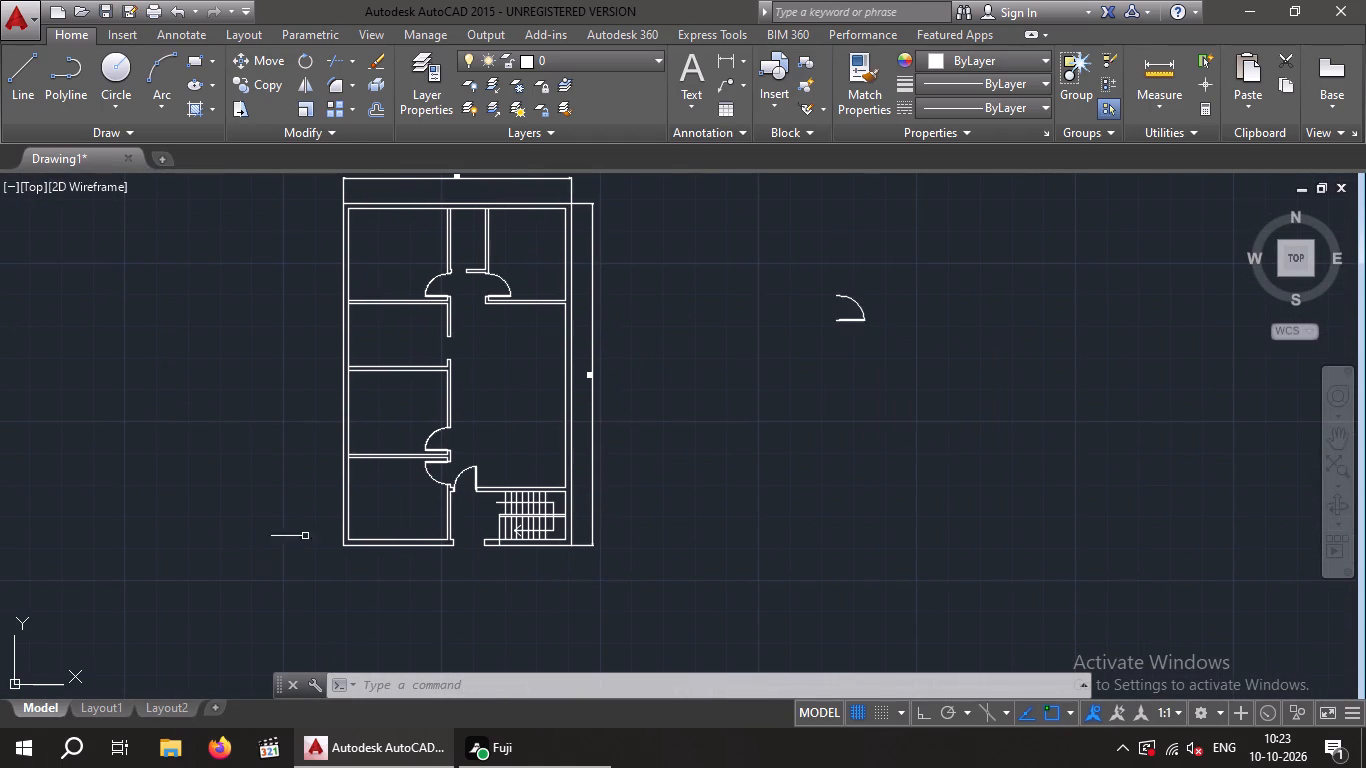
scroll(473, 479, "up", 3)
left_click_drag(511, 459, 468, 470)
left_click(439, 476)
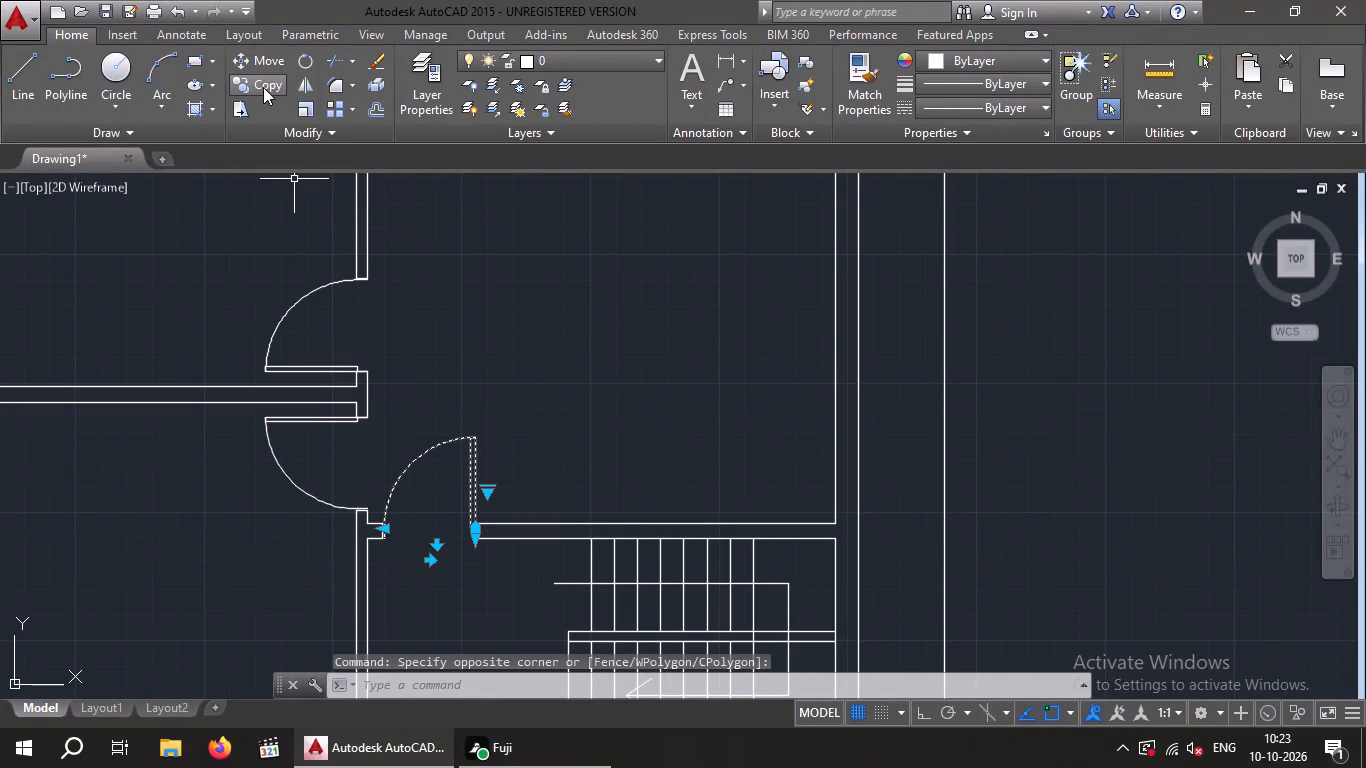
left_click(263, 87)
left_click_drag(479, 436, 494, 438)
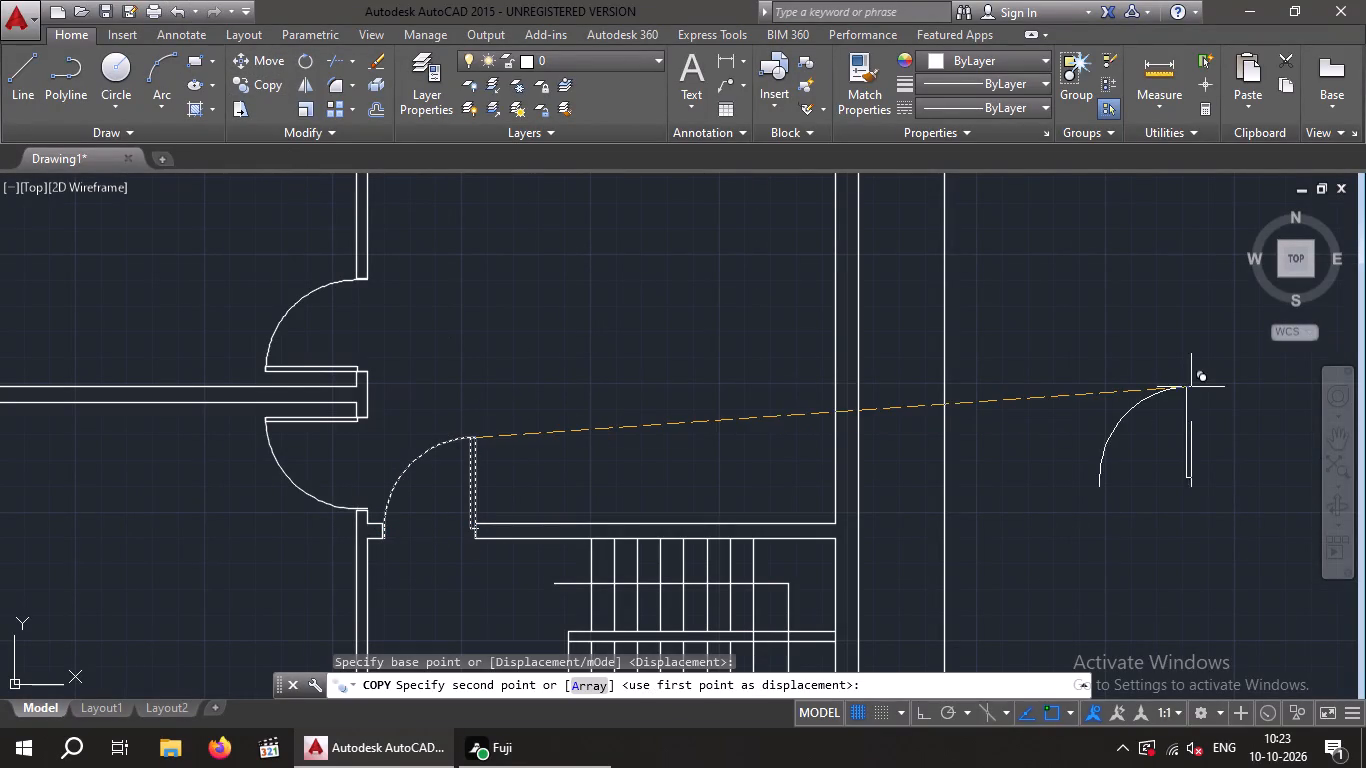
left_click(1191, 387)
key("Escape")
key("Escape")
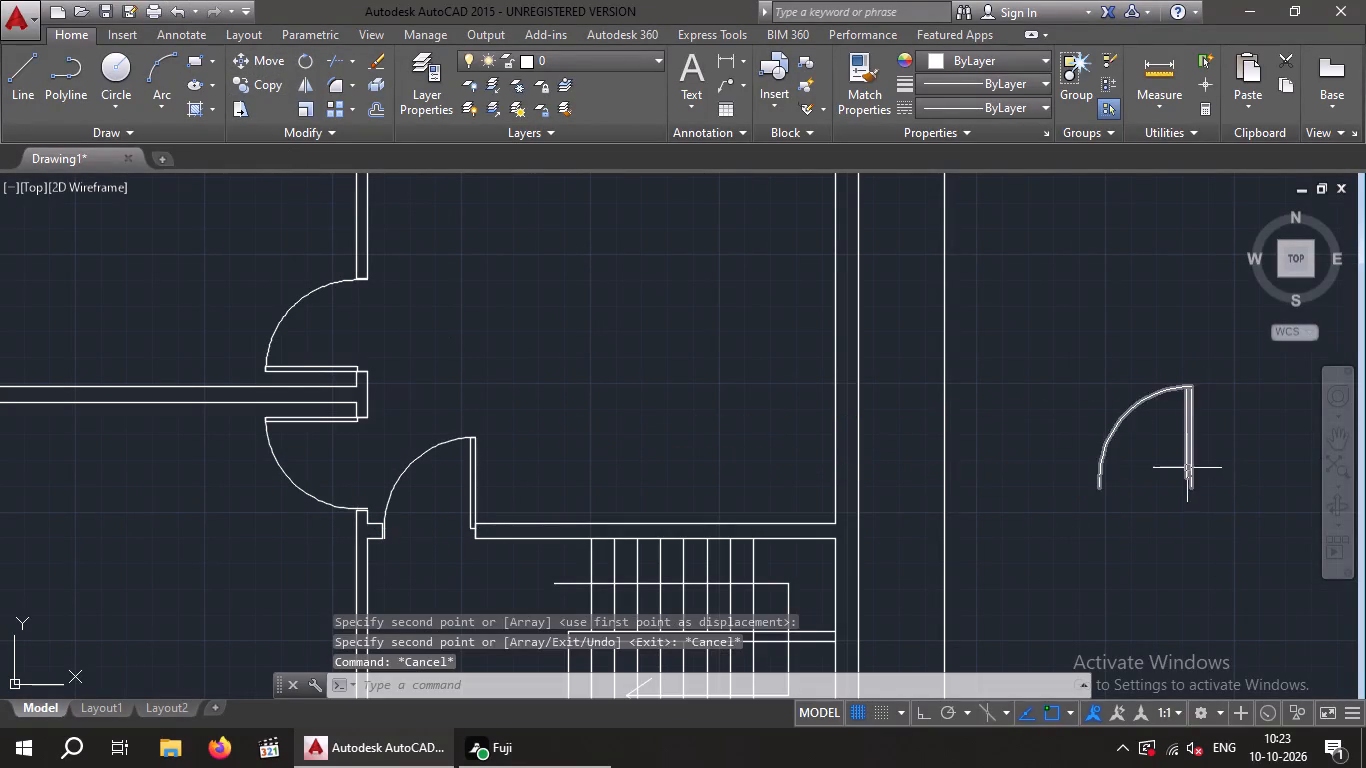
Flip the copied upright door block east of the plan so its leaf is on the west side, swinging east.
left_click(1187, 468)
left_click(1149, 504)
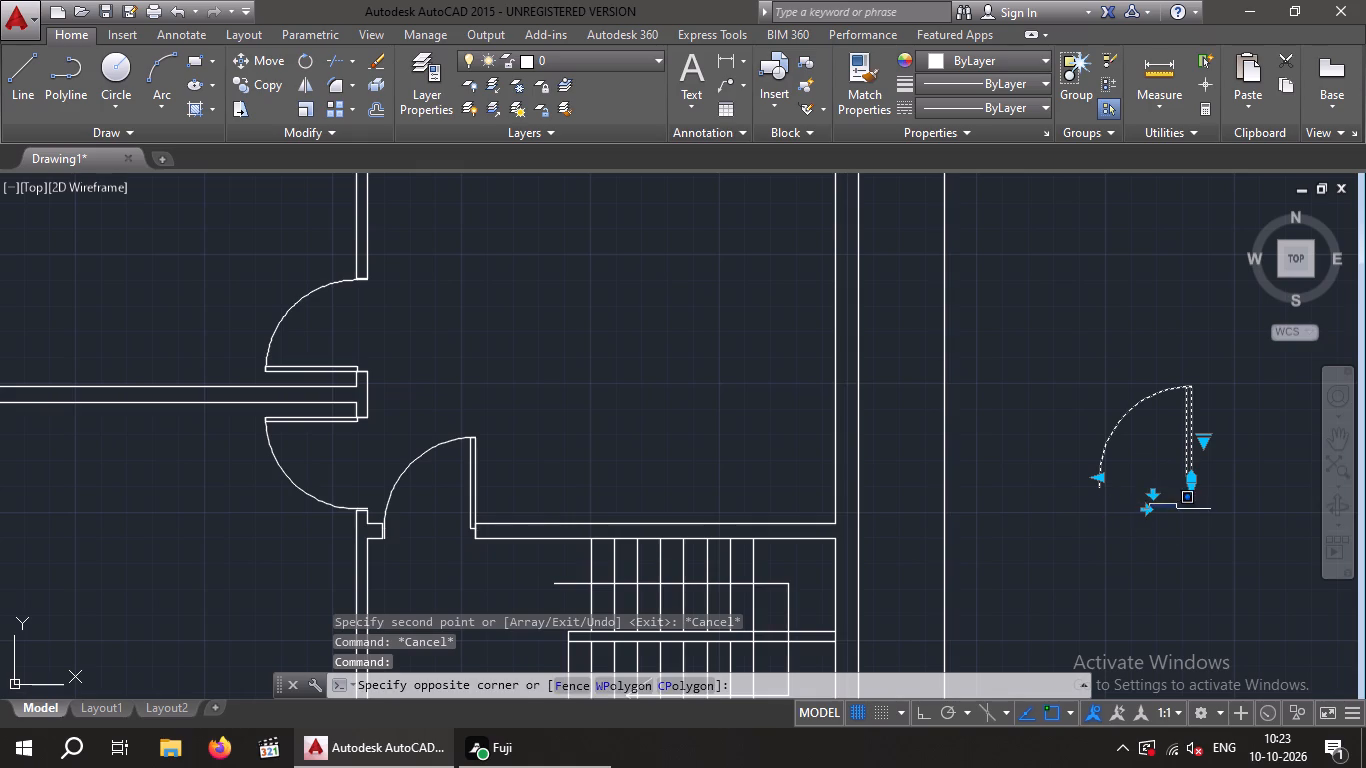
key("Escape")
left_click(1148, 507)
key("Escape")
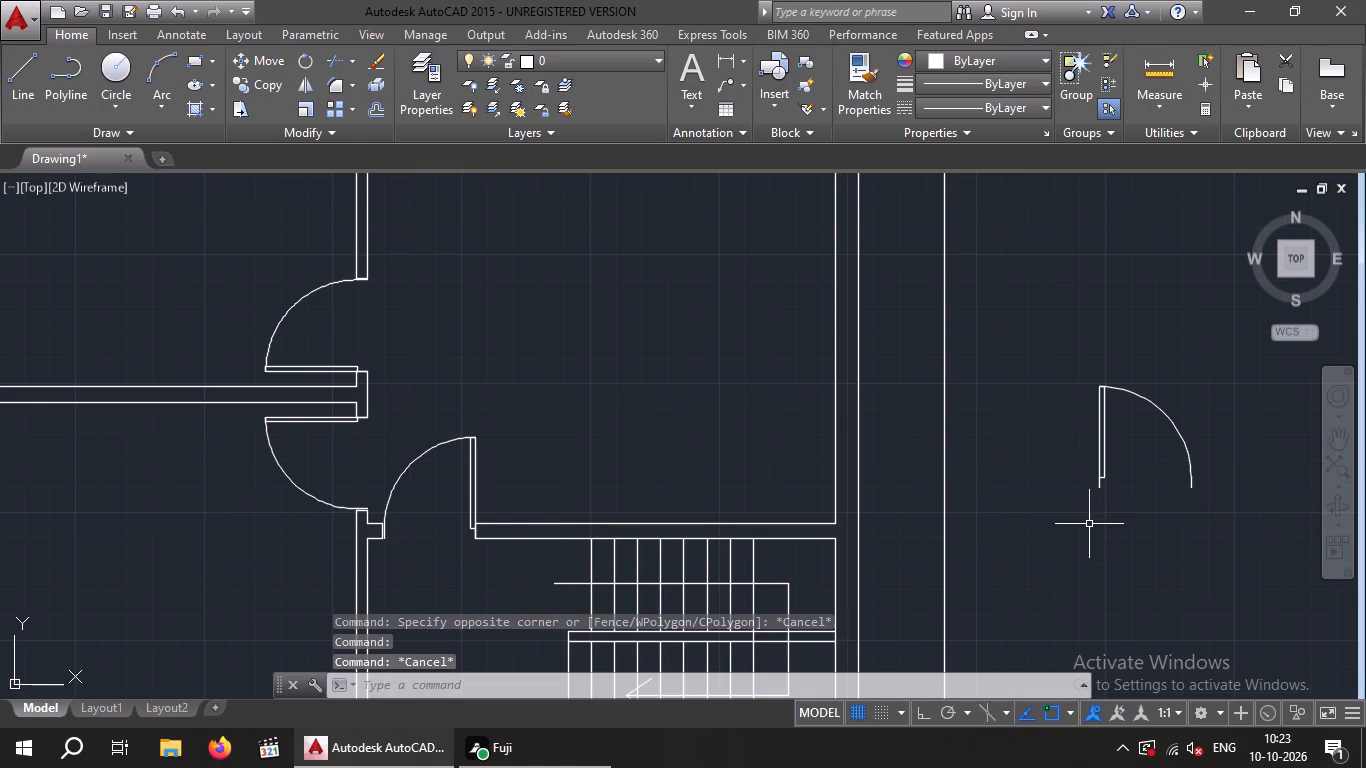
Copy the flipped upright door block by its hinge-side end to the west jamb of the narrow north room's south opening.
left_click_drag(1225, 440, 1147, 449)
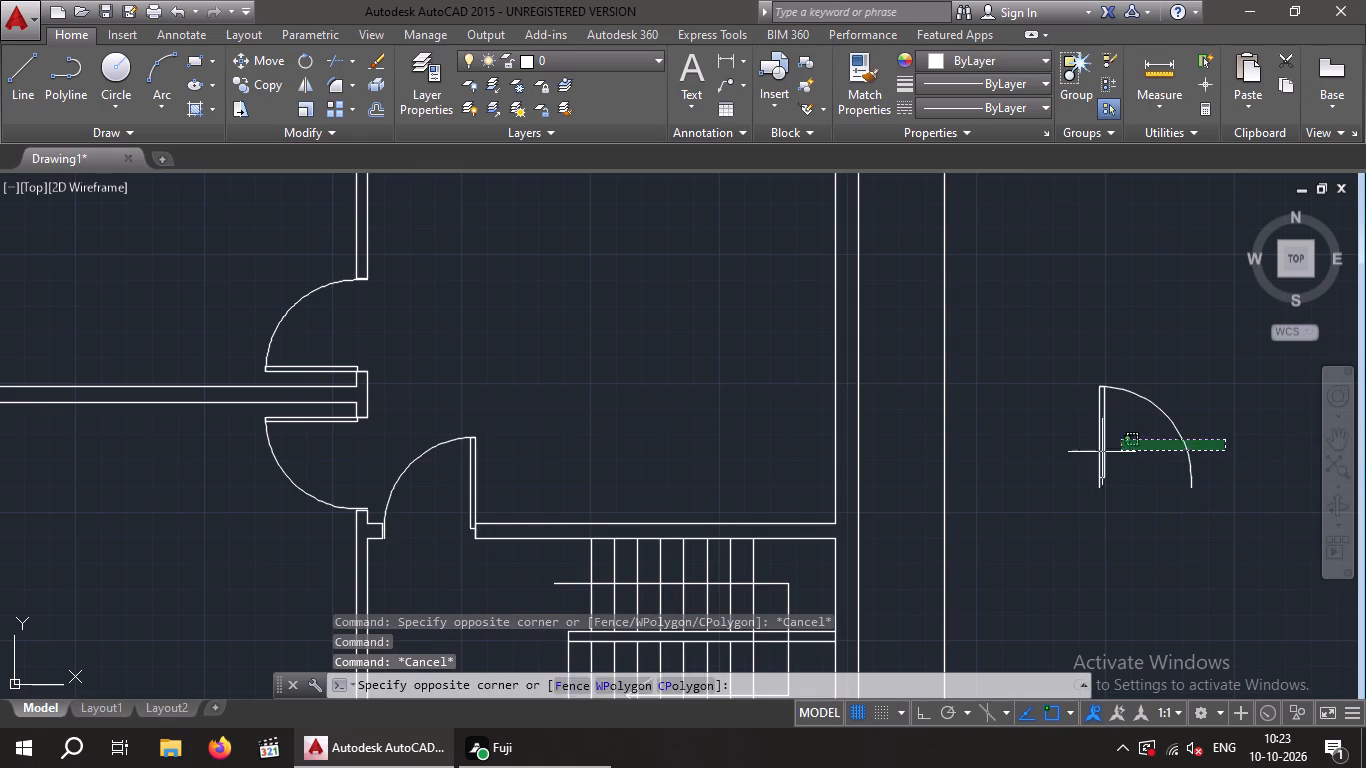
left_click(1047, 458)
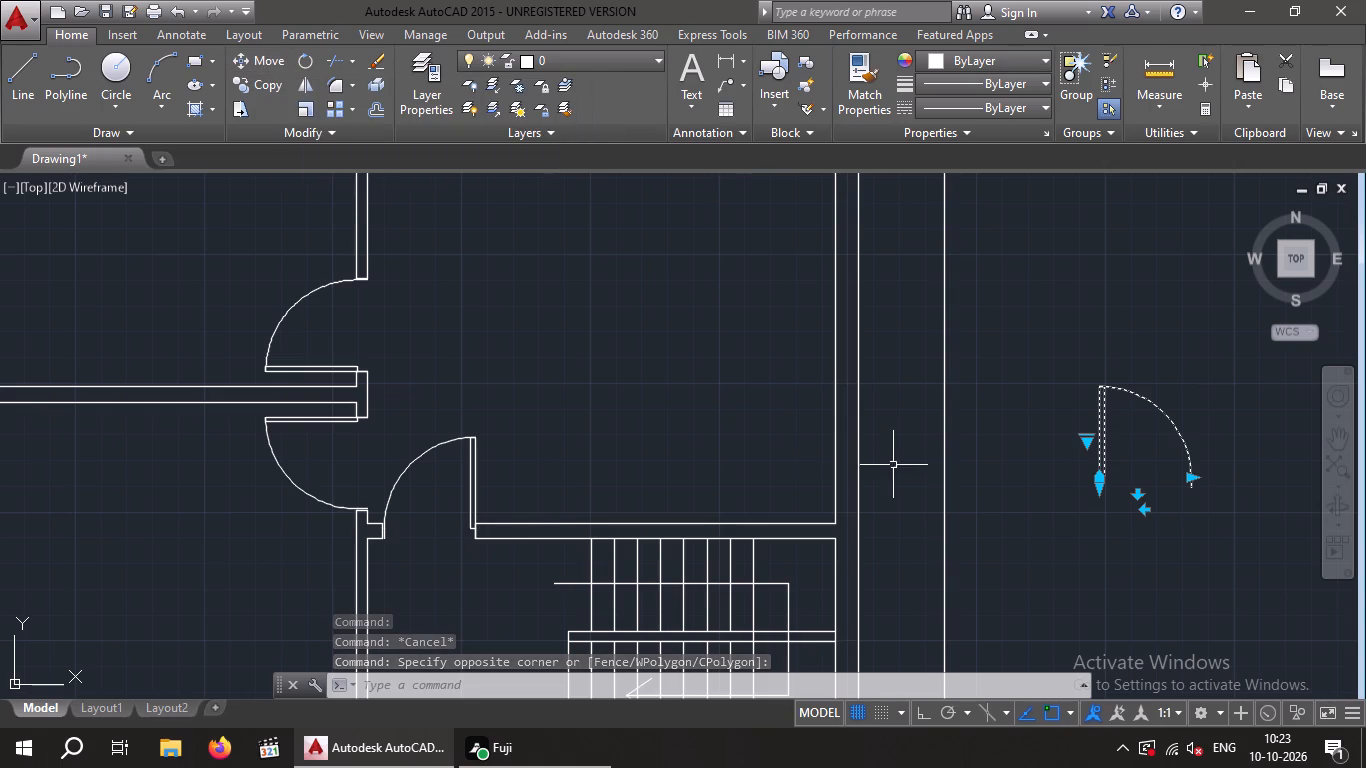
left_click(252, 83)
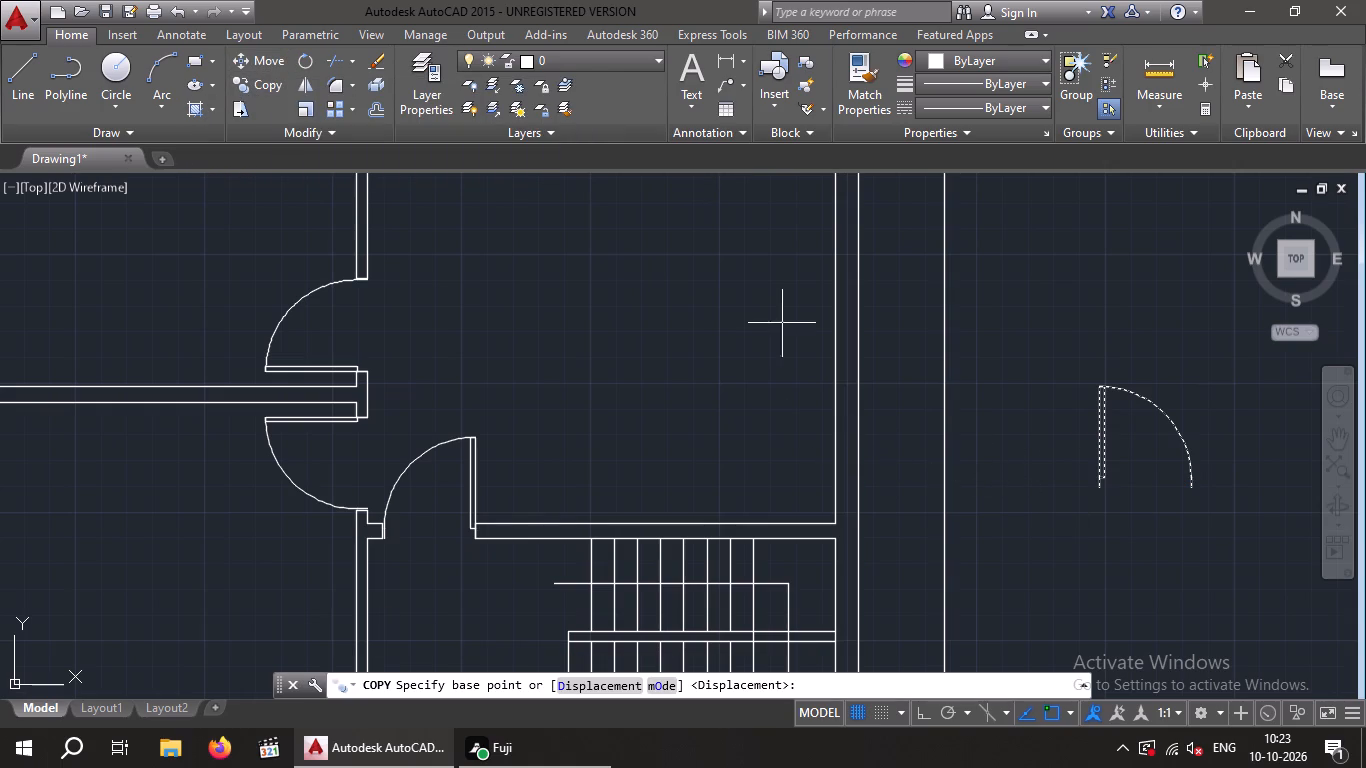
left_click(1099, 487)
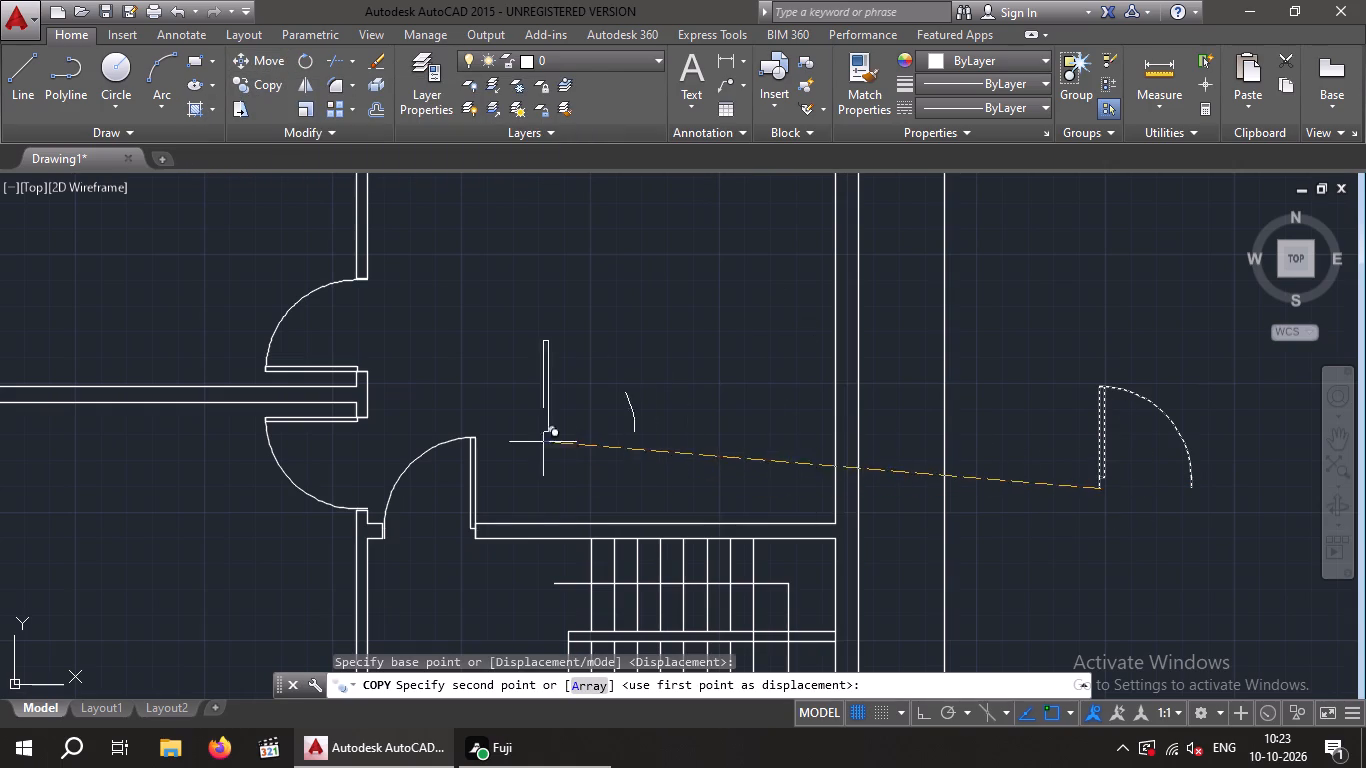
scroll(451, 423, "down", 1)
middle_click_drag(450, 422, 371, 767)
scroll(334, 396, "up", 2)
scroll(334, 393, "down", 1)
scroll(334, 392, "up", 1)
scroll(334, 391, "down", 1)
scroll(334, 391, "up", 1)
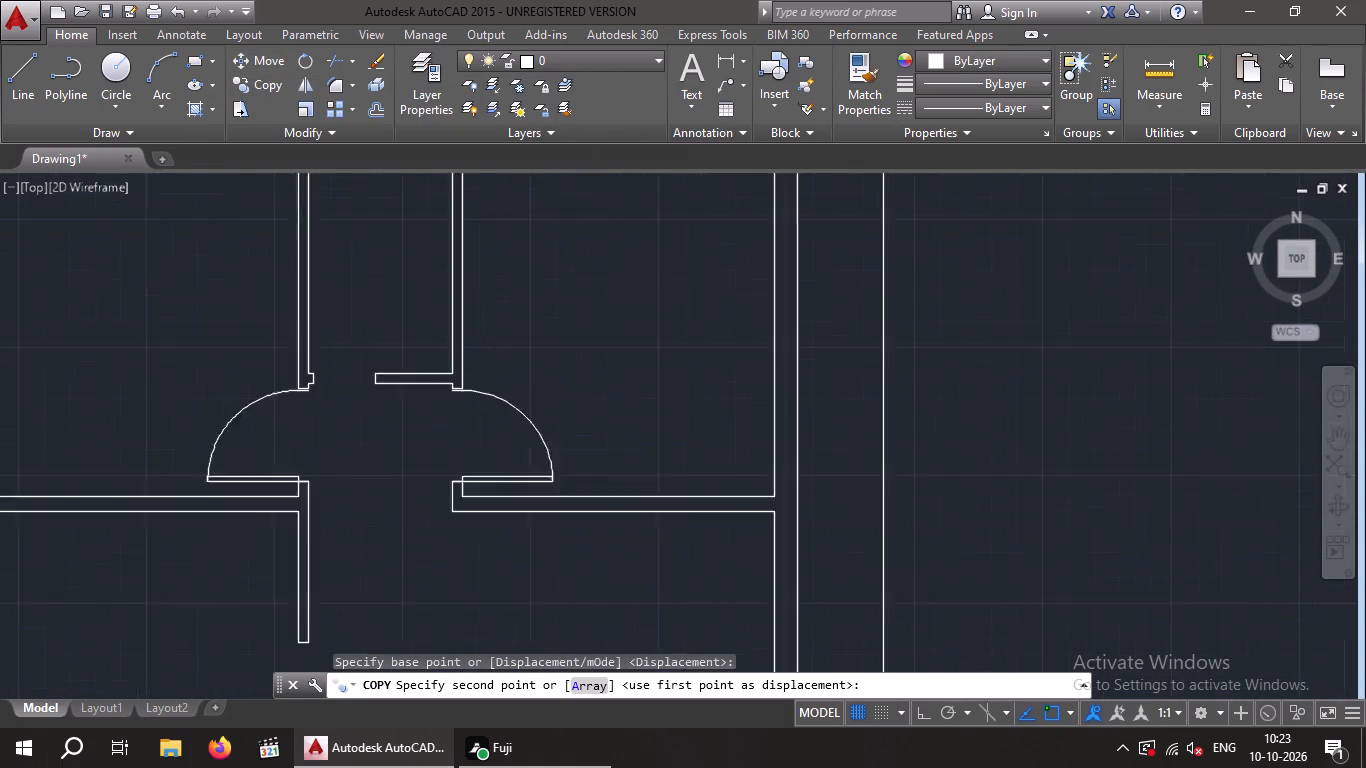
scroll(313, 369, "up", 4)
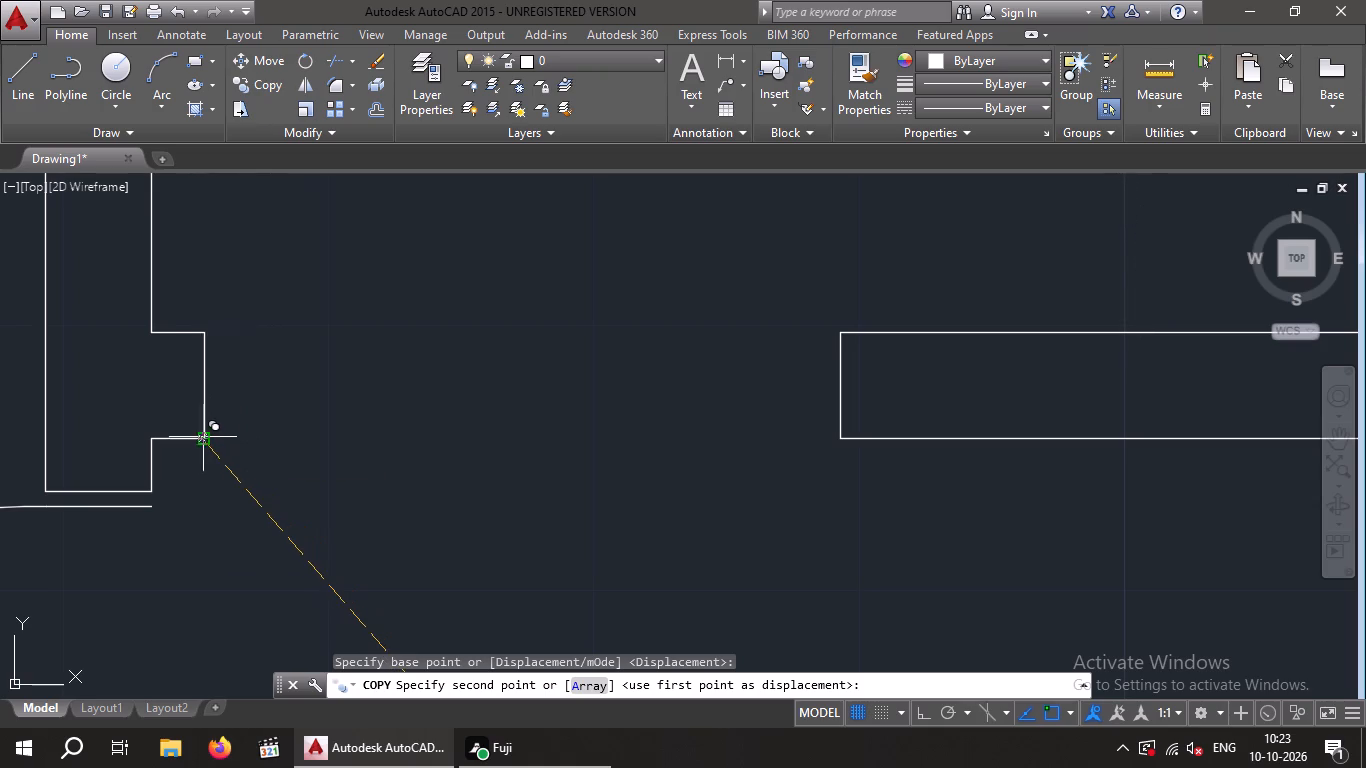
left_click(203, 437)
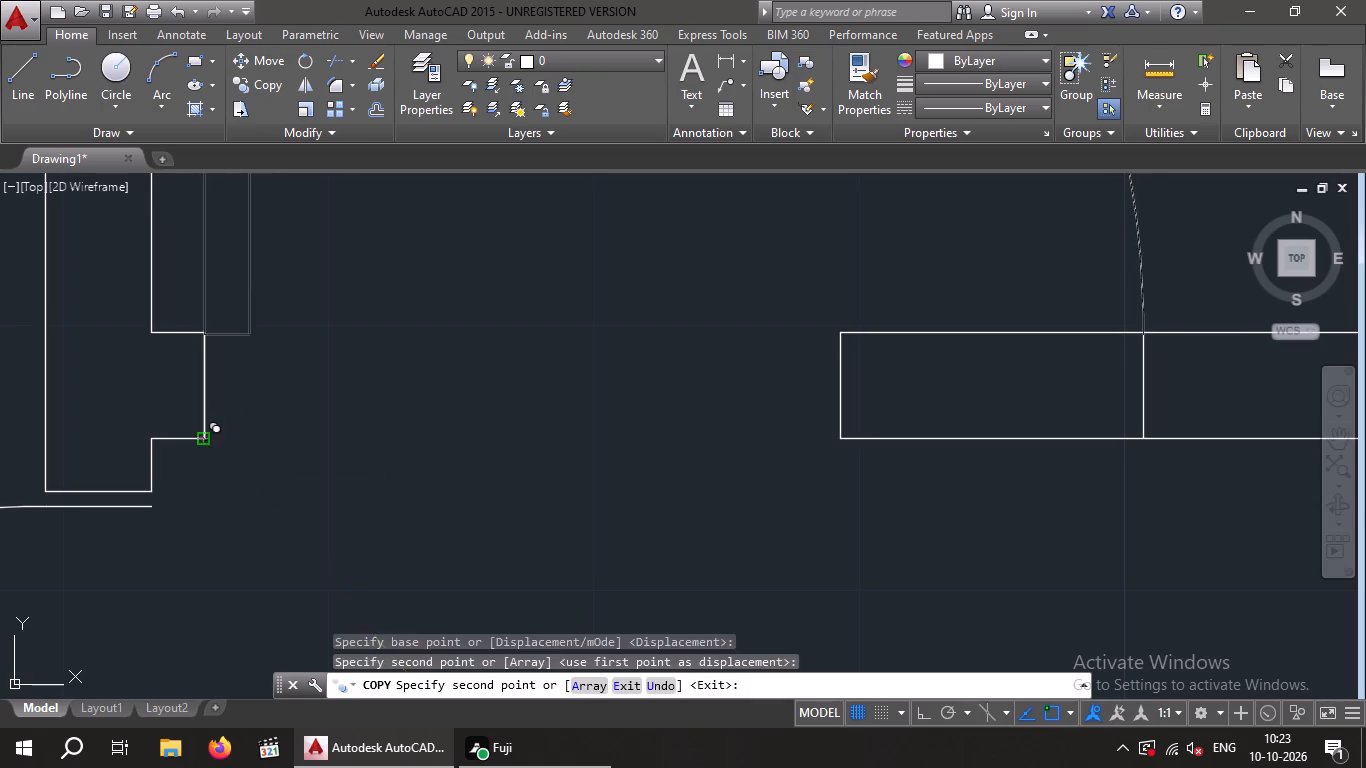
key("Escape")
Shrink the narrow north room's door block so its swing ends at the opening's east jamb.
scroll(318, 454, "down", 1)
scroll(318, 454, "up", 1)
scroll(318, 454, "down", 2)
key("Escape")
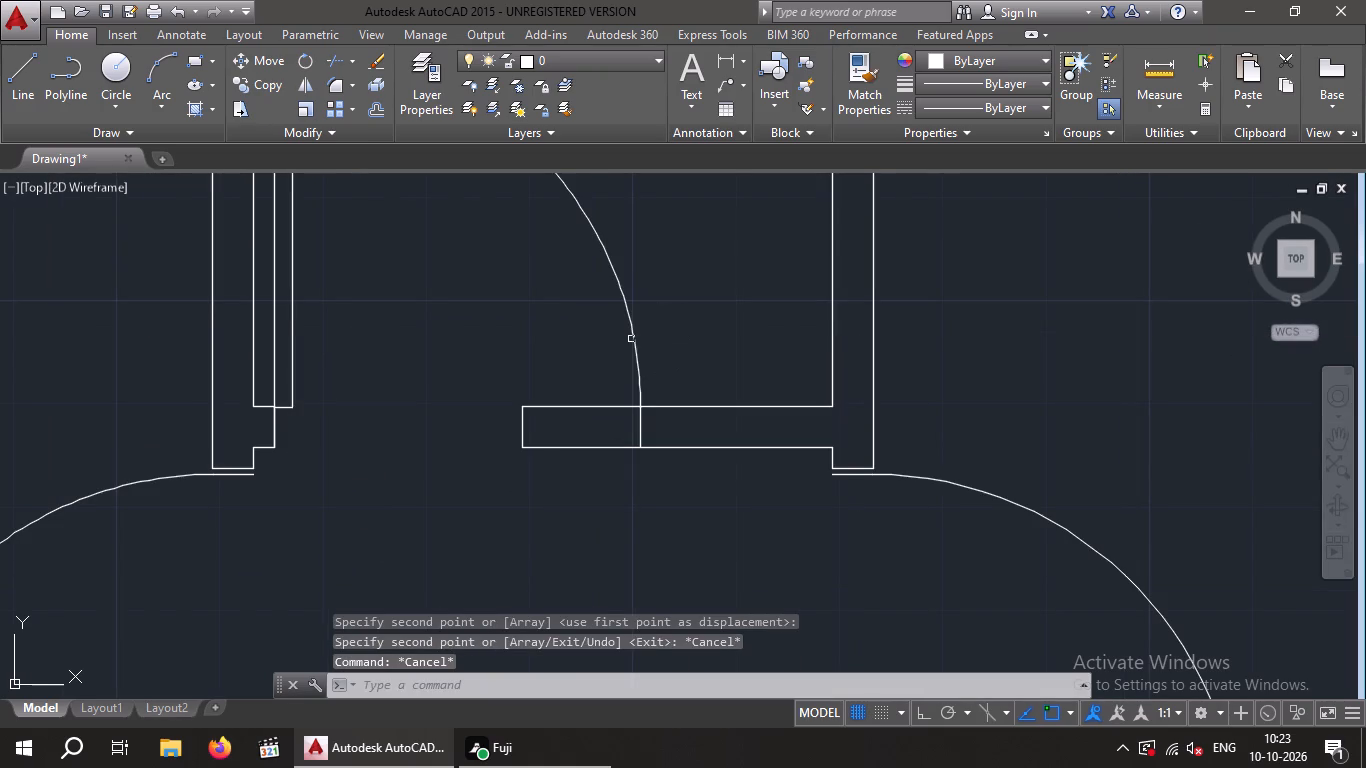
left_click(632, 343)
left_click_drag(639, 403, 627, 405)
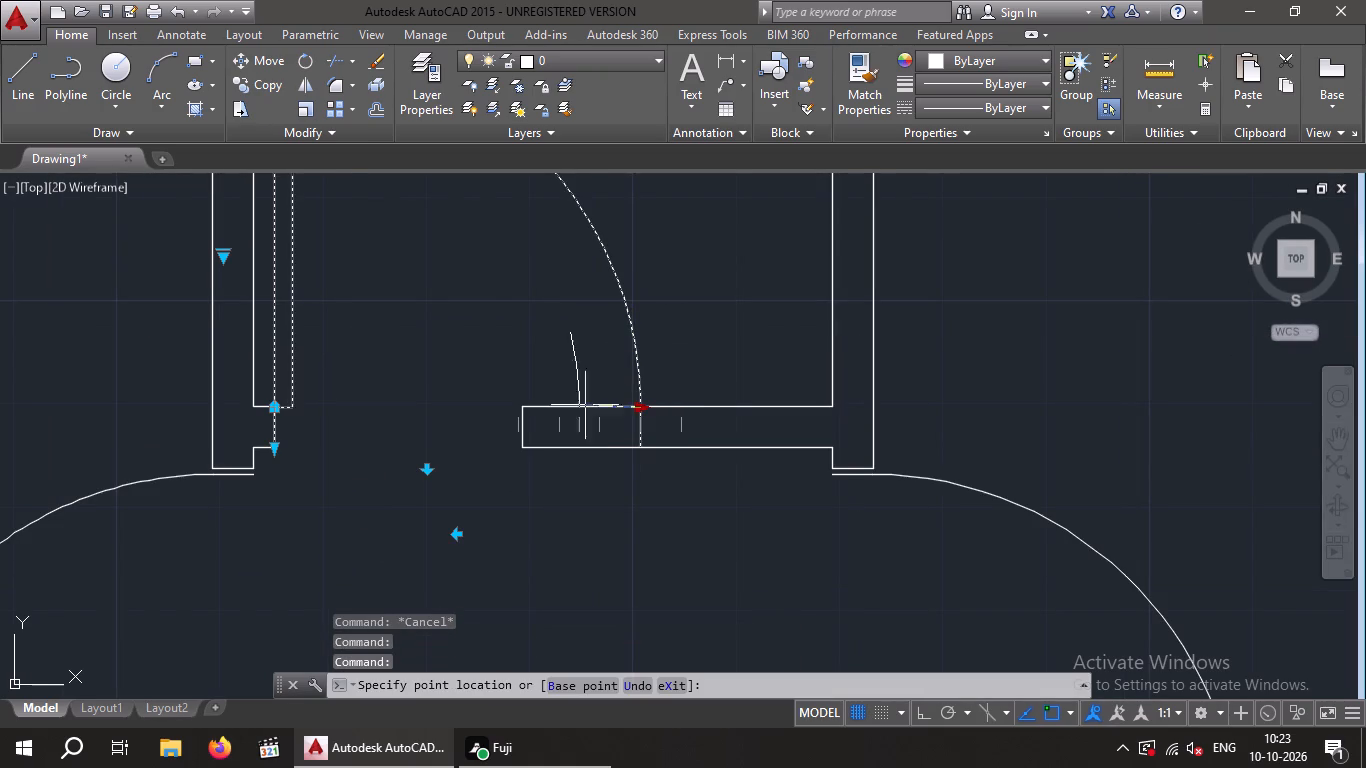
left_click(522, 409)
key("Escape")
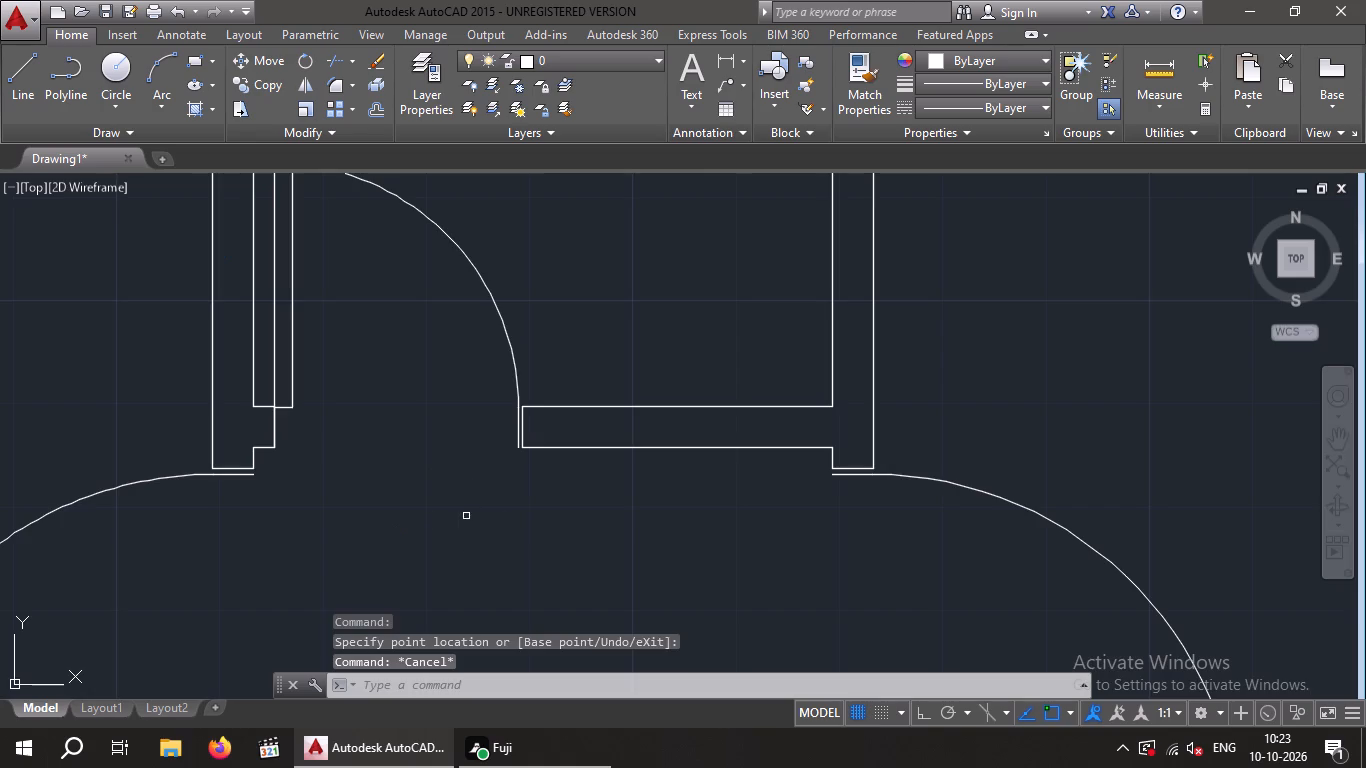
scroll(484, 500, "down", 3)
scroll(484, 500, "up", 2)
scroll(526, 510, "down", 2)
middle_click_drag(508, 535, 470, 344)
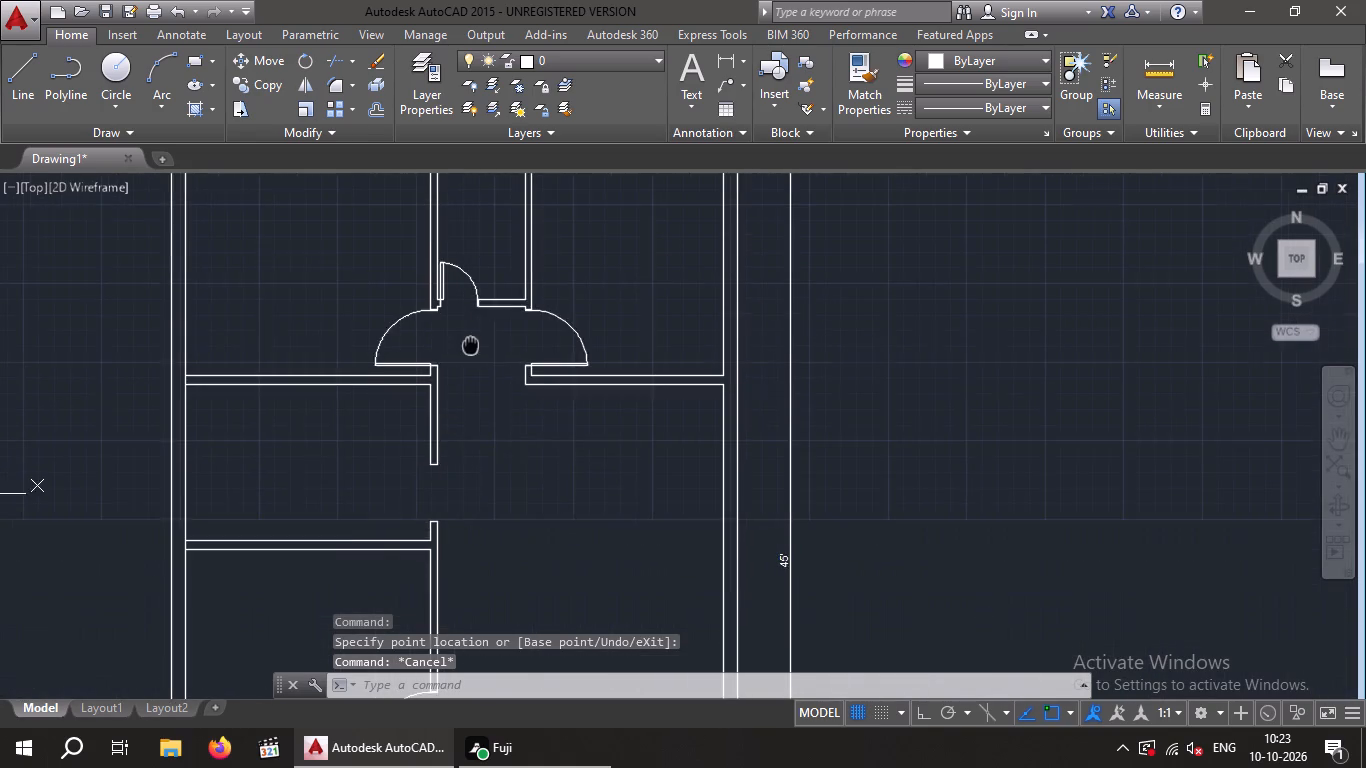
Copy the upright door block east of the plan by its hinge-side end to the outer west jamb corner of the south wall opening.
middle_click_drag(470, 344, 469, 345)
scroll(521, 446, "down", 2)
middle_click_drag(522, 466, 500, 407)
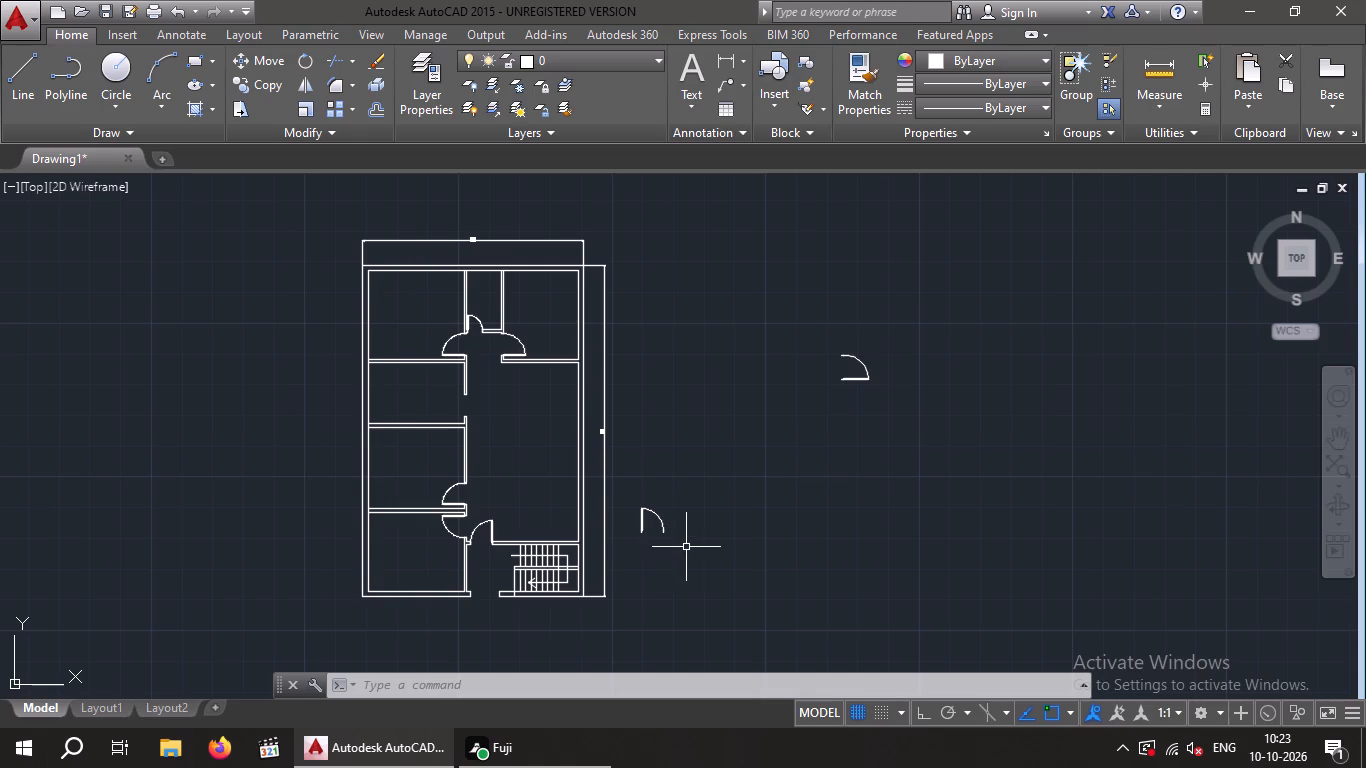
scroll(680, 545, "up", 3)
scroll(680, 545, "down", 1)
left_click_drag(682, 482, 632, 486)
left_click(588, 490)
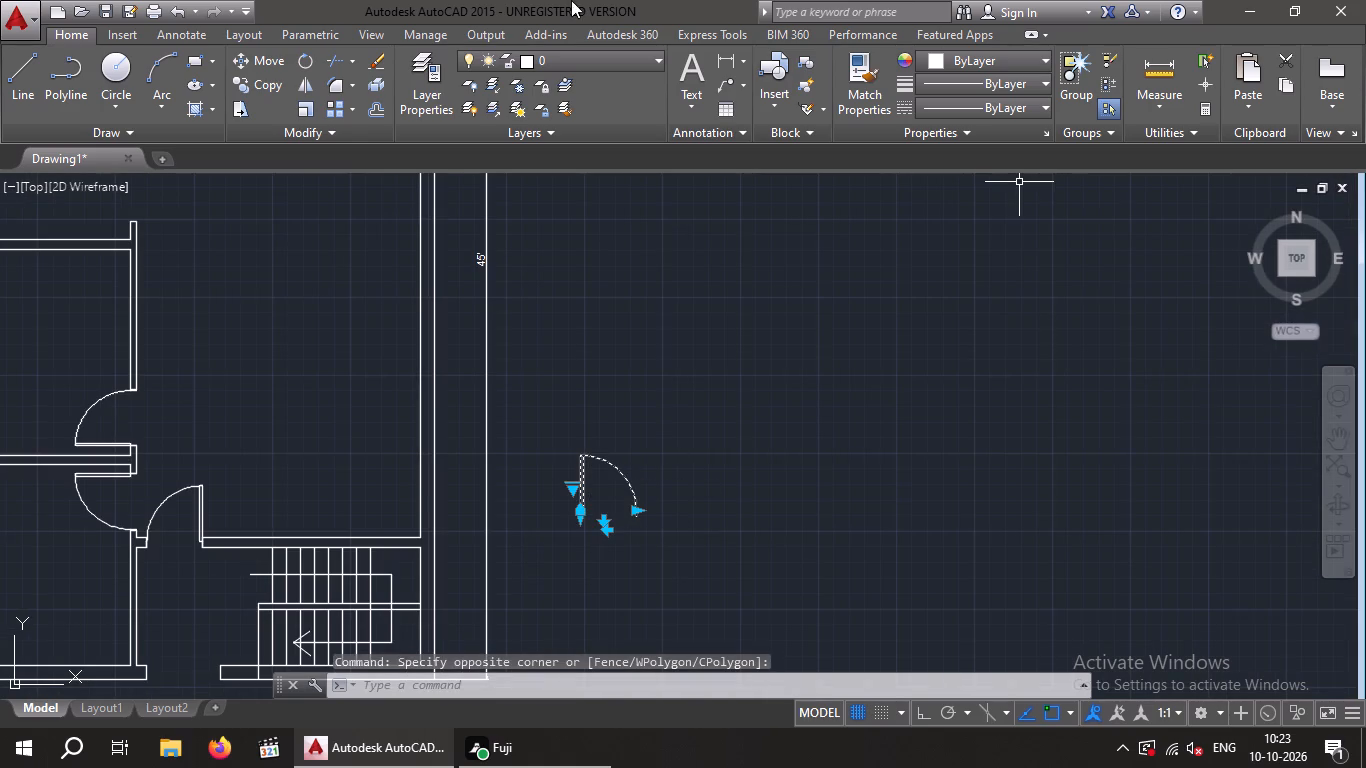
left_click(248, 80)
scroll(573, 508, "up", 5)
left_click(617, 617)
scroll(497, 612, "down", 3)
scroll(507, 610, "up", 2)
scroll(519, 604, "down", 2)
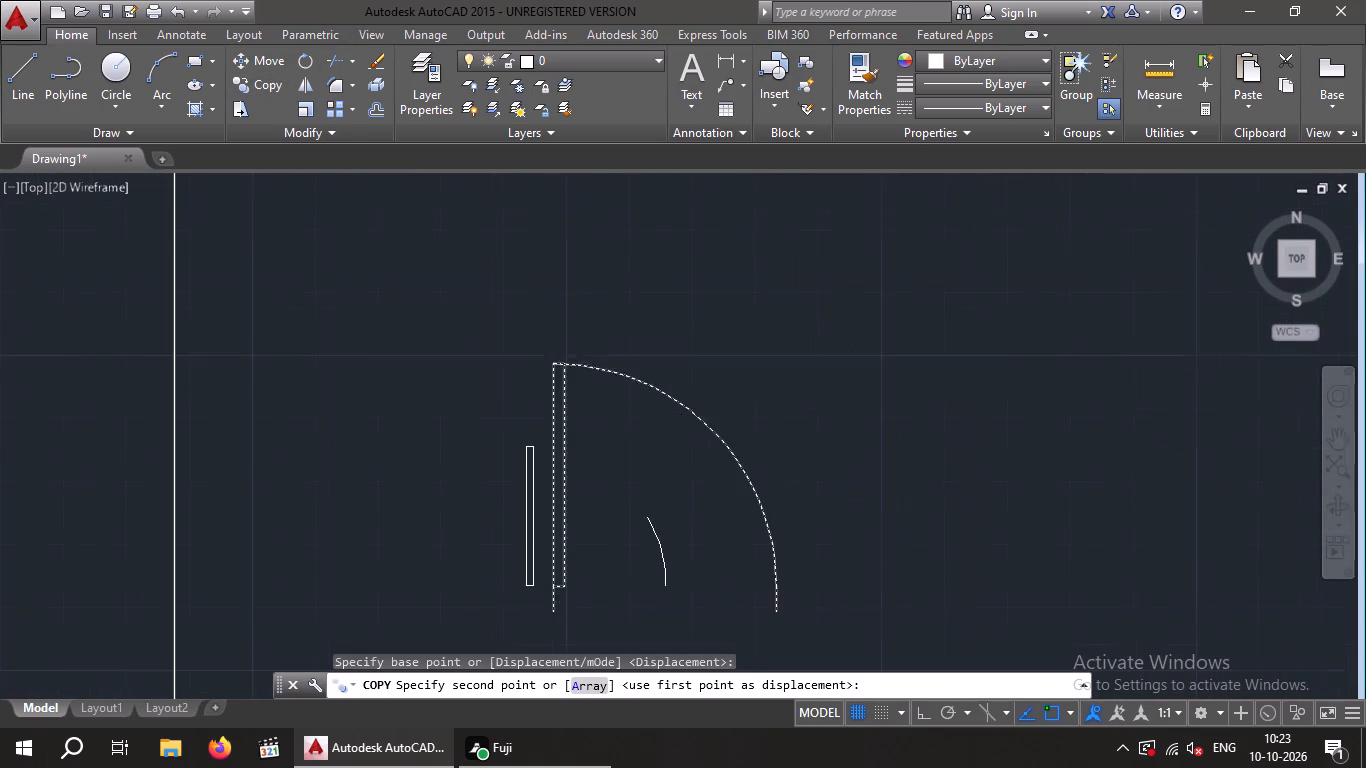
scroll(526, 602, "down", 2)
middle_click_drag(526, 600, 1007, 377)
scroll(349, 637, "up", 1)
scroll(349, 635, "down", 1)
scroll(349, 634, "up", 3)
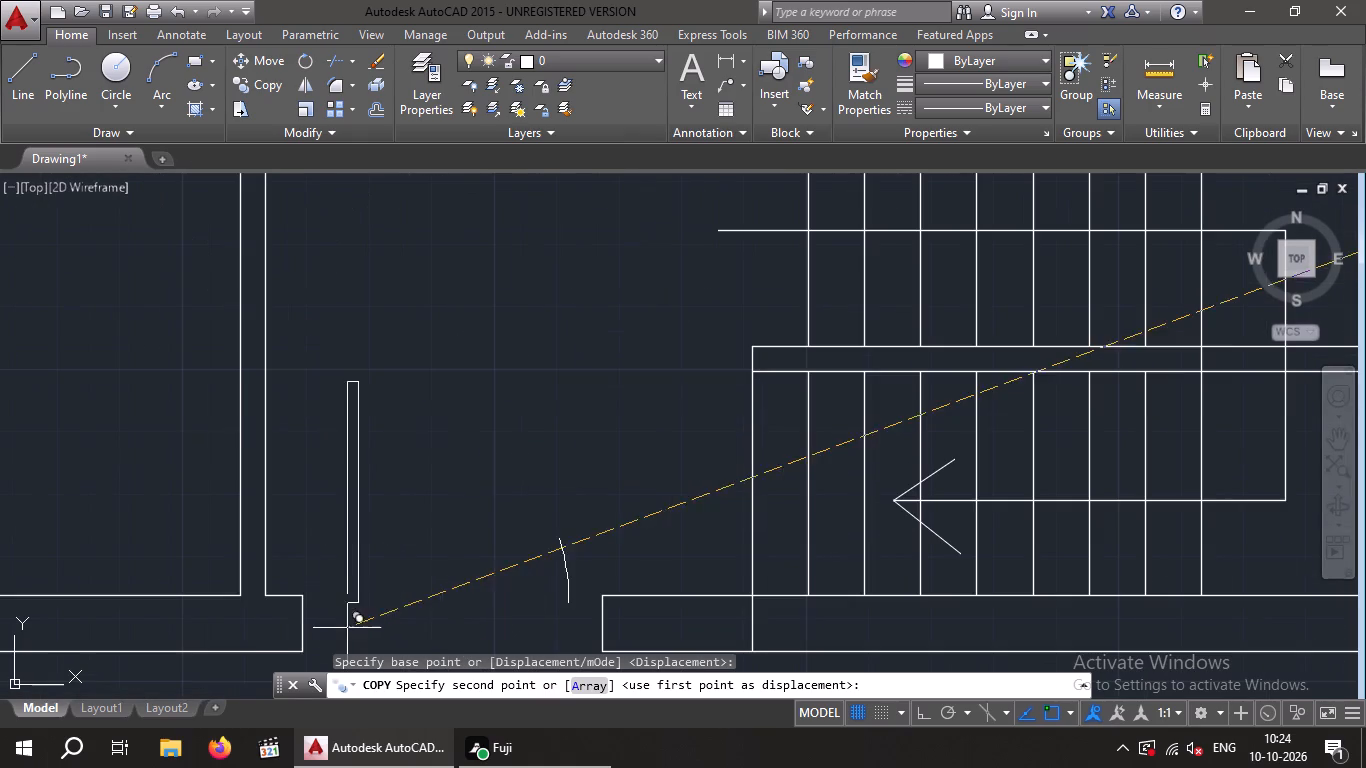
left_click(299, 649)
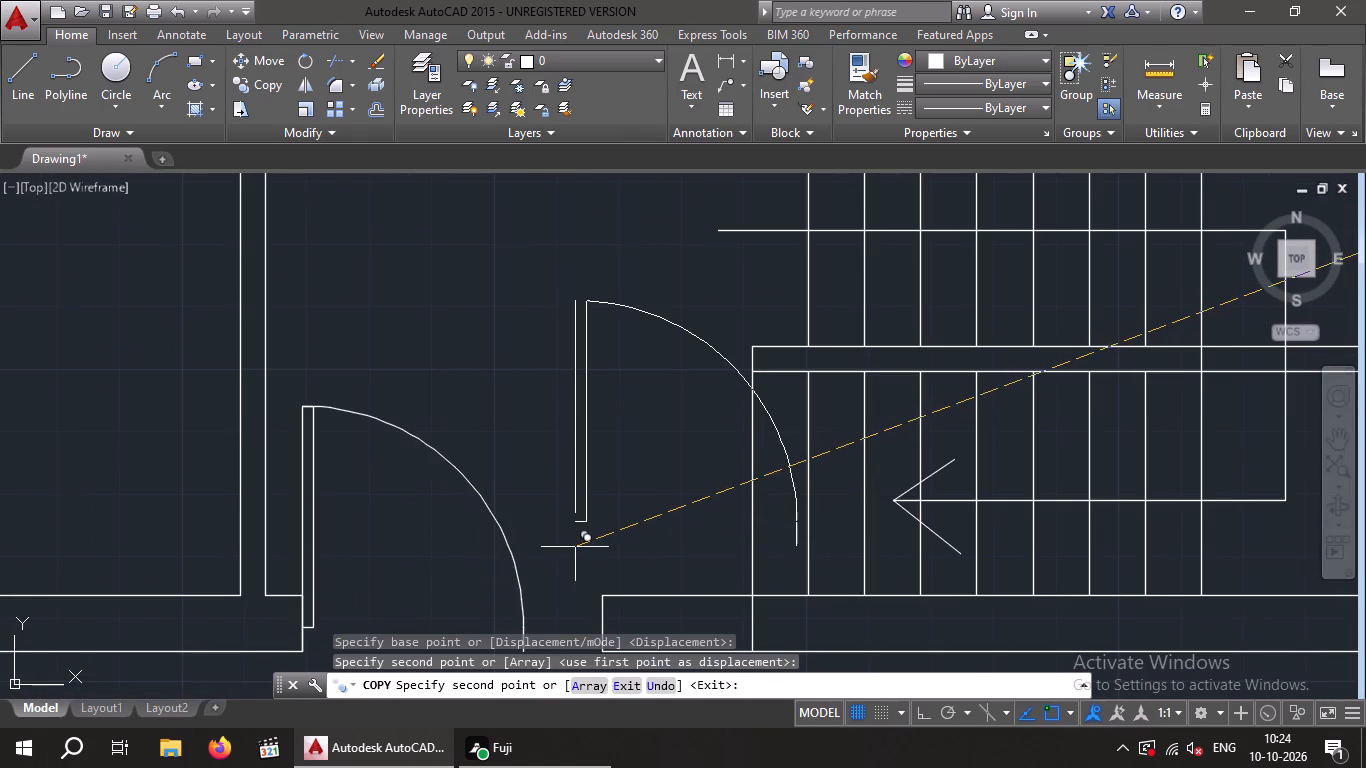
key("Escape")
middle_click(511, 561)
key("Escape")
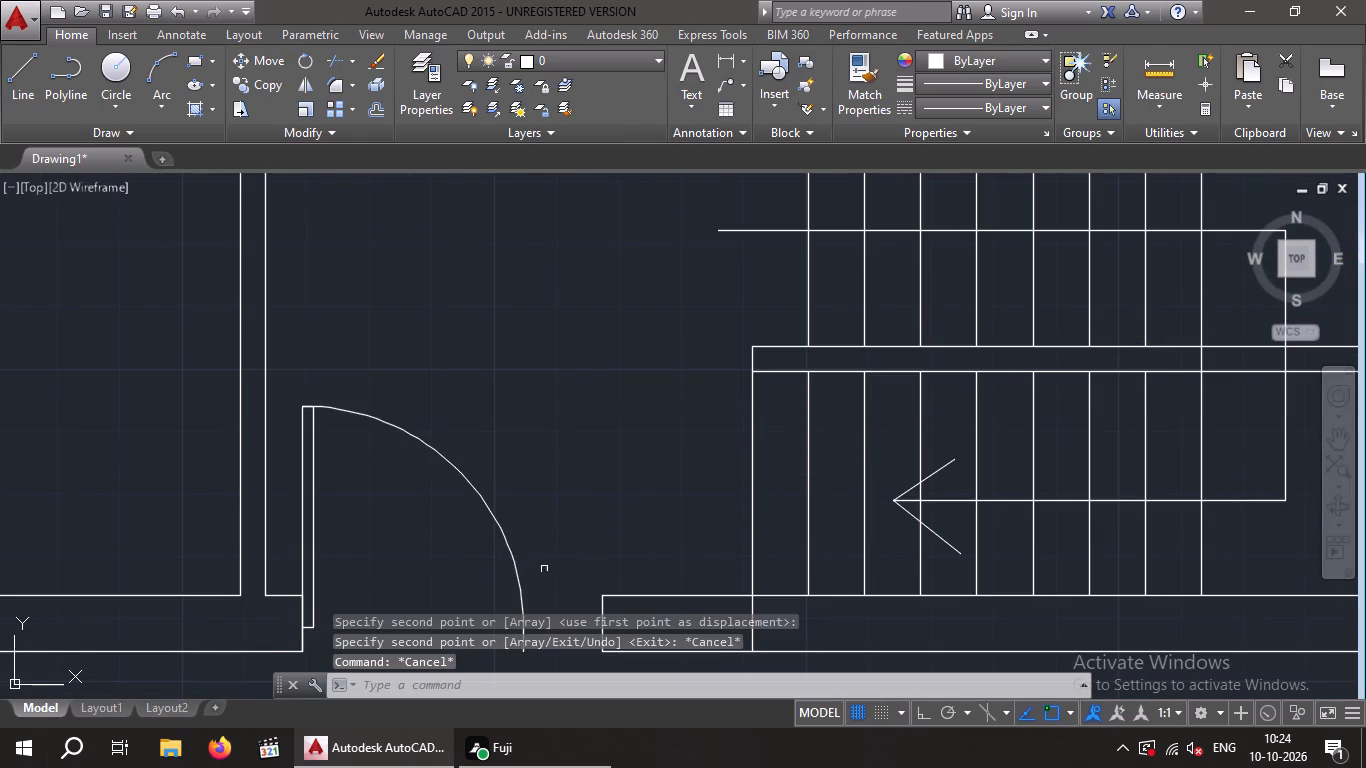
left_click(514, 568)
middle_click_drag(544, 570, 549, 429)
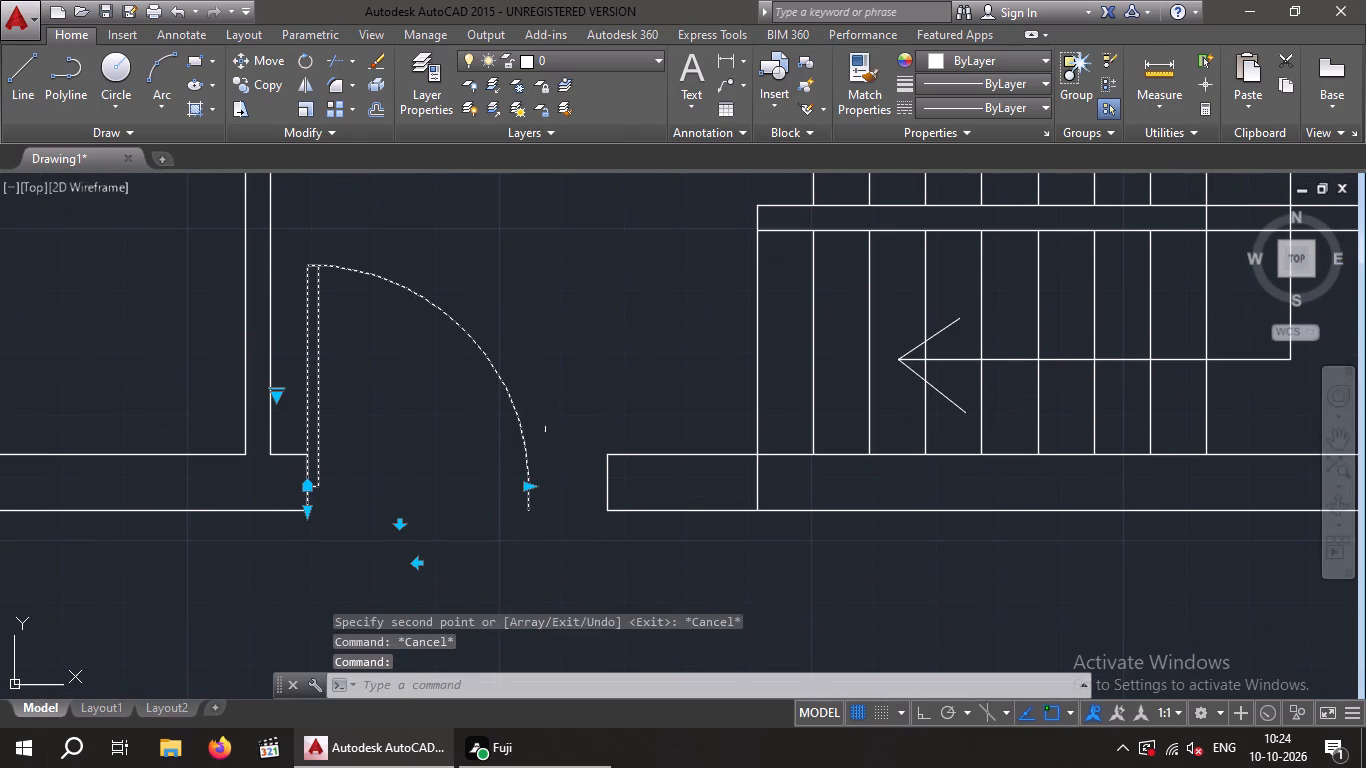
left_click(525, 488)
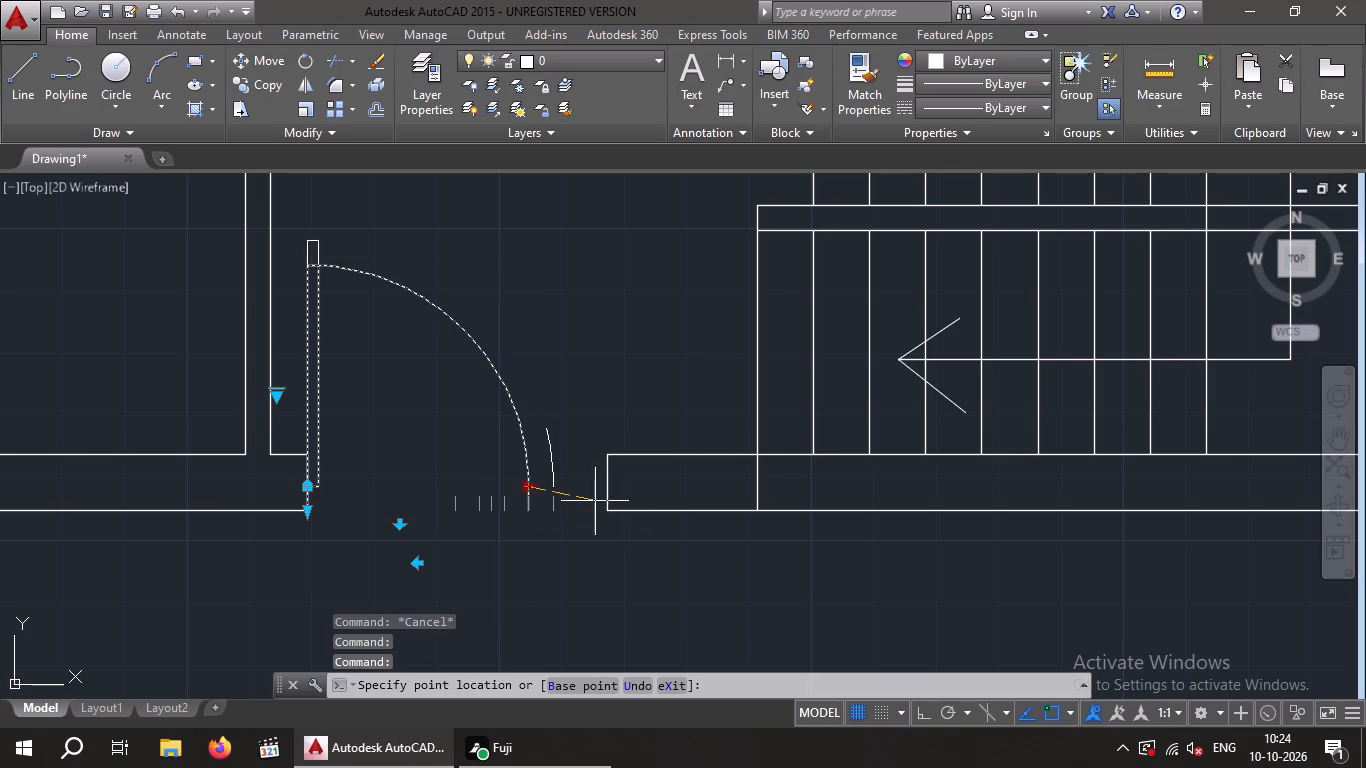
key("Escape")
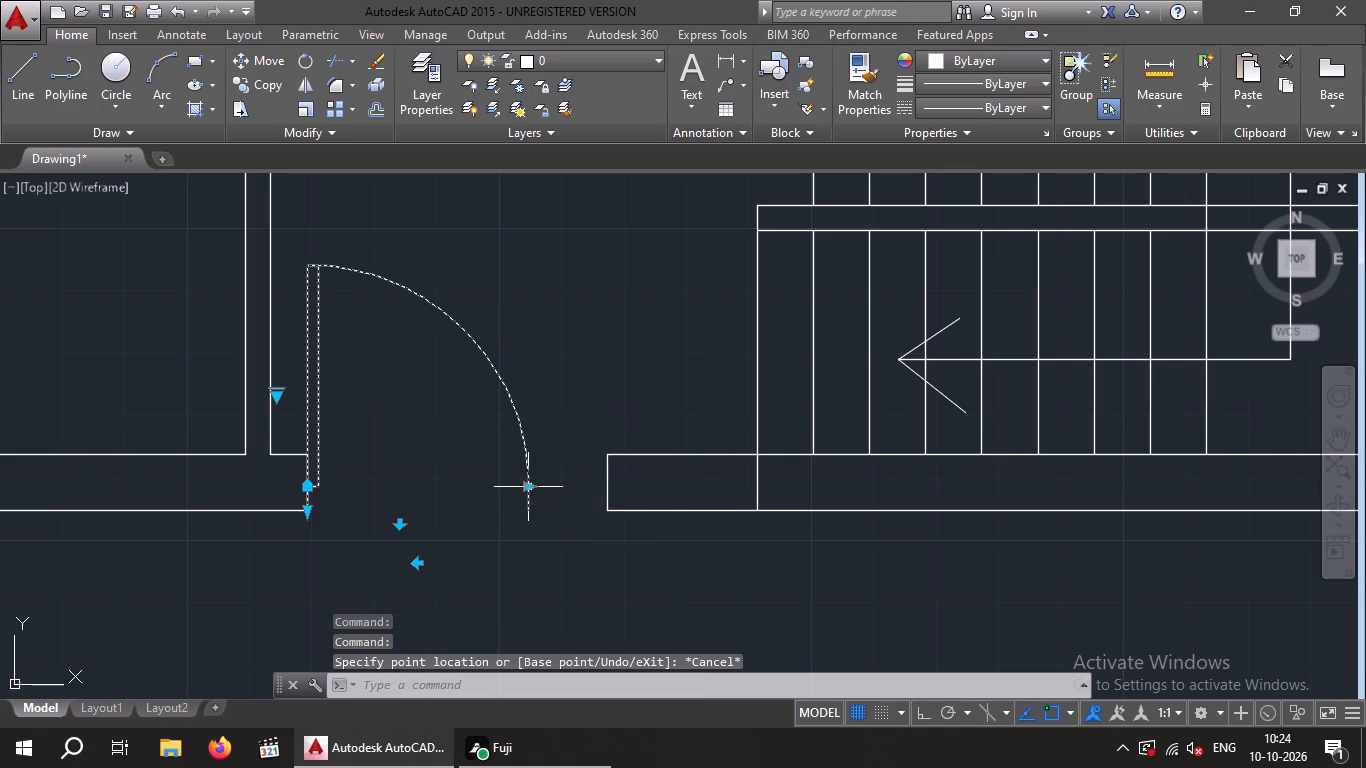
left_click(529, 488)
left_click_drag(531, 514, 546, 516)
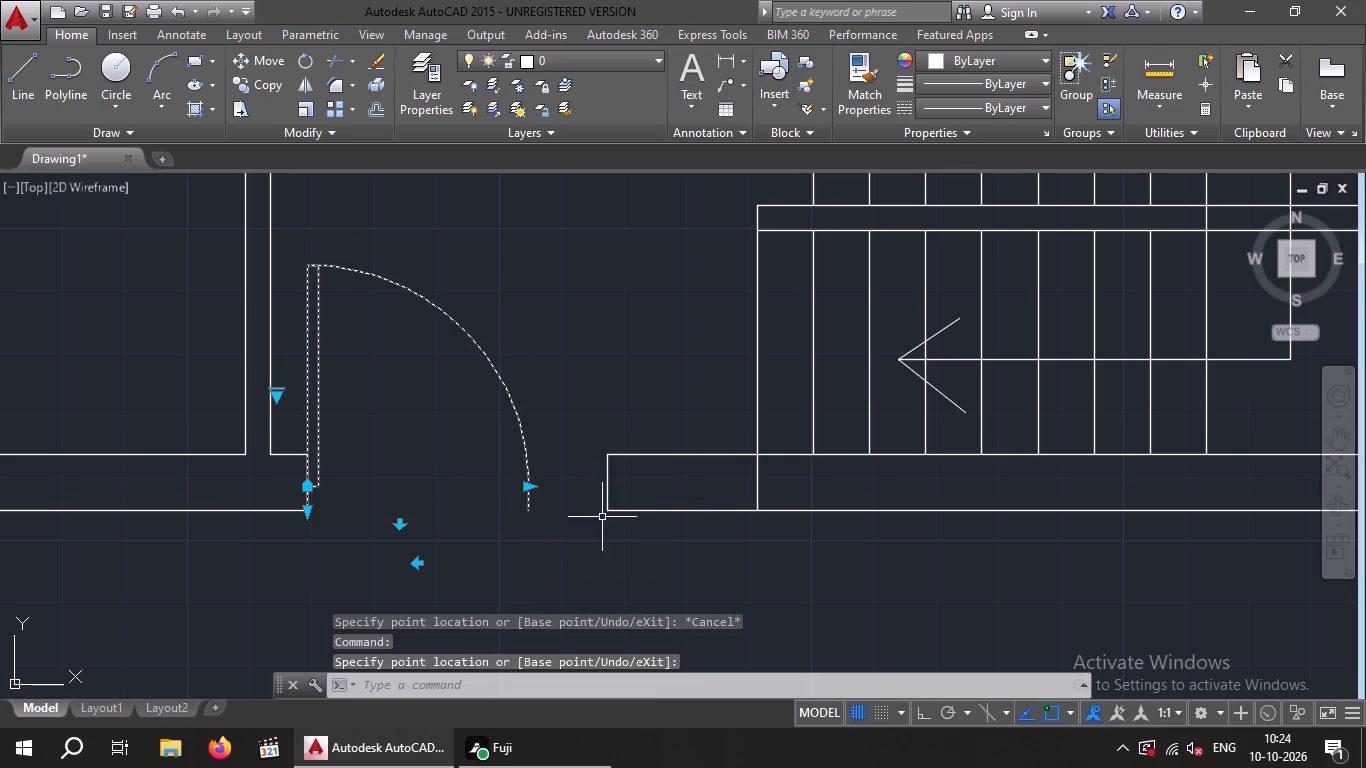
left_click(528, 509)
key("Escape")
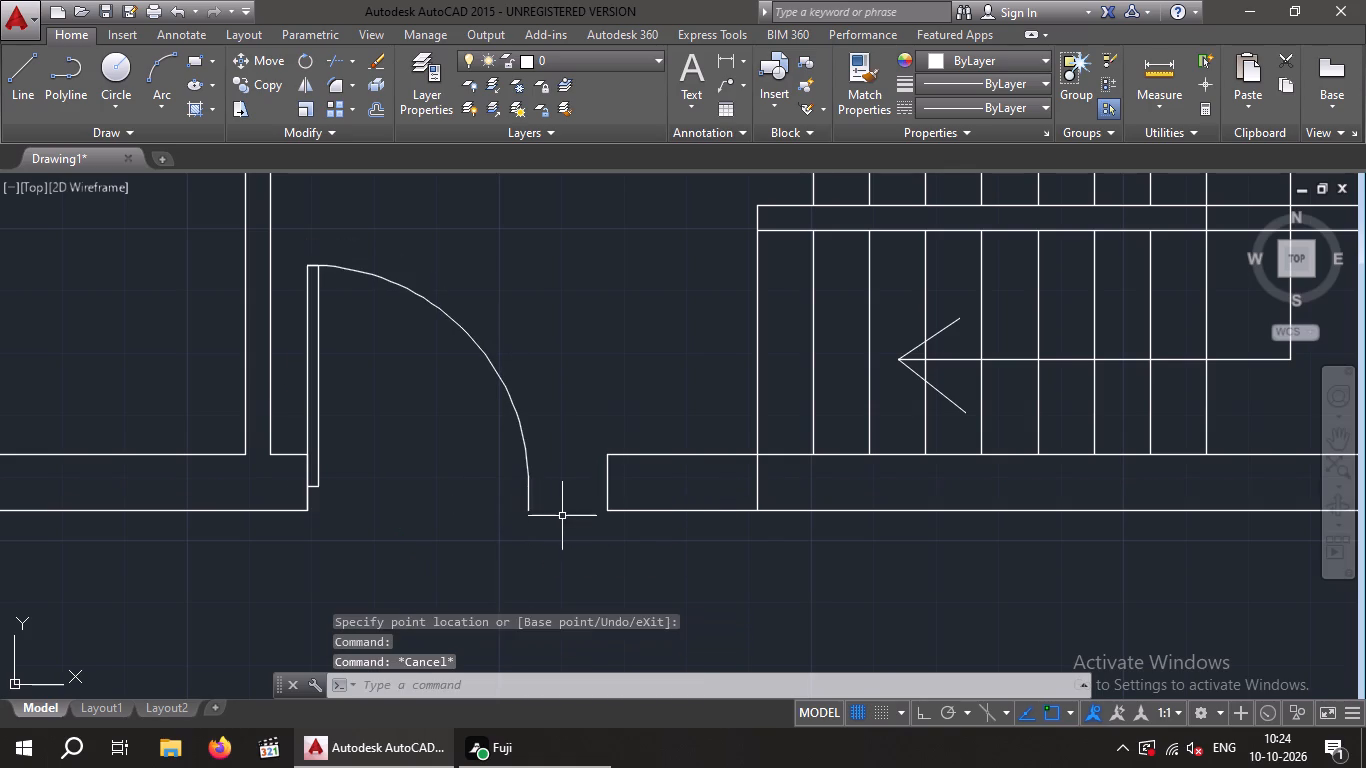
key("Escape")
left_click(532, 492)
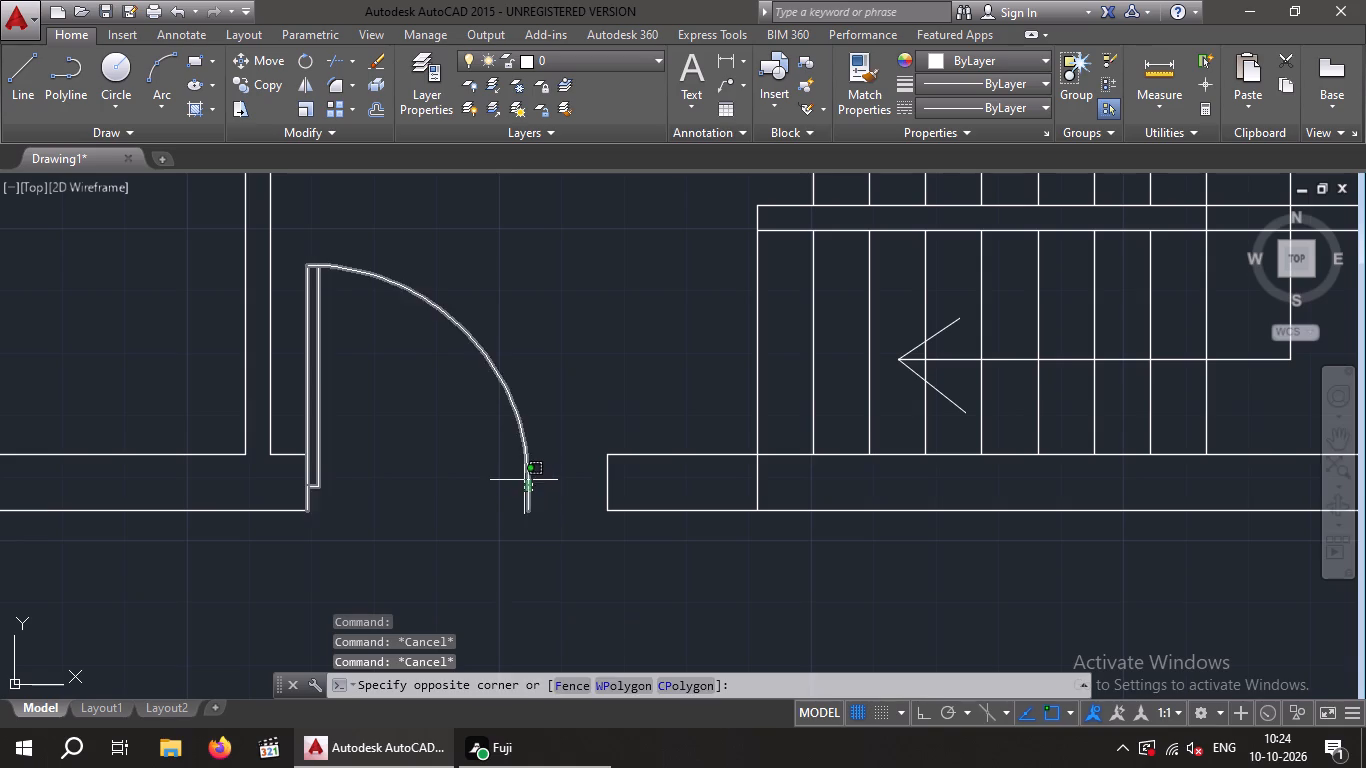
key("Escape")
Enlarge the south wall opening's door block toward the east jamb, up to the largest size the block offers.
left_click(529, 481)
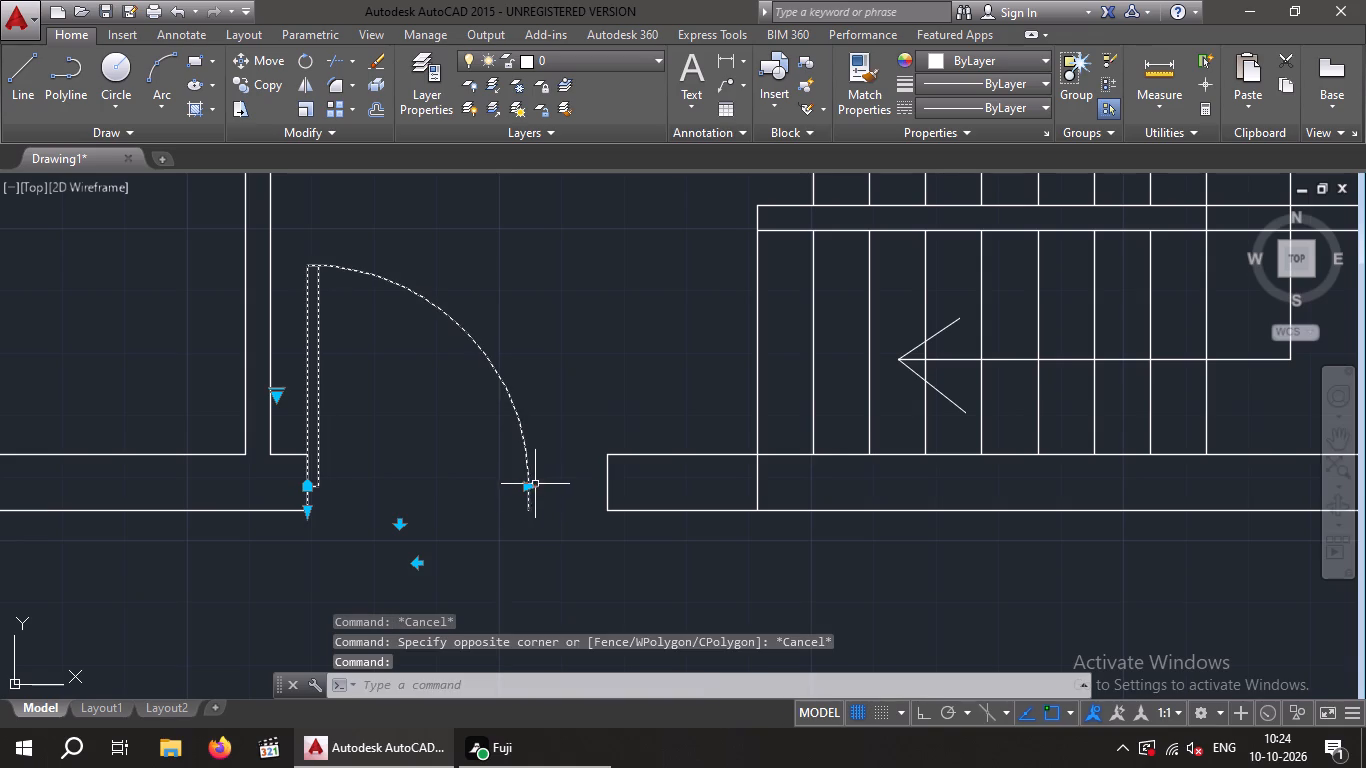
left_click_drag(526, 487, 545, 492)
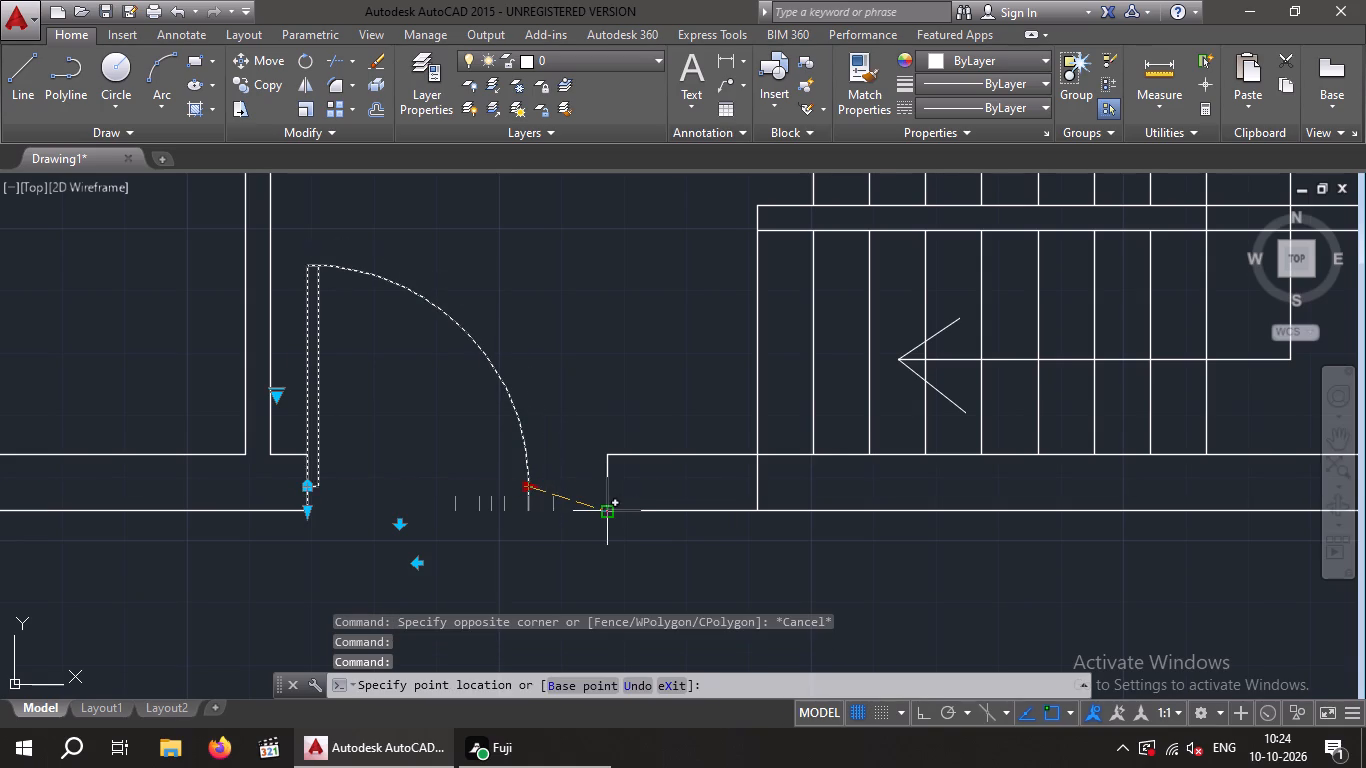
left_click(610, 511)
left_click(552, 490)
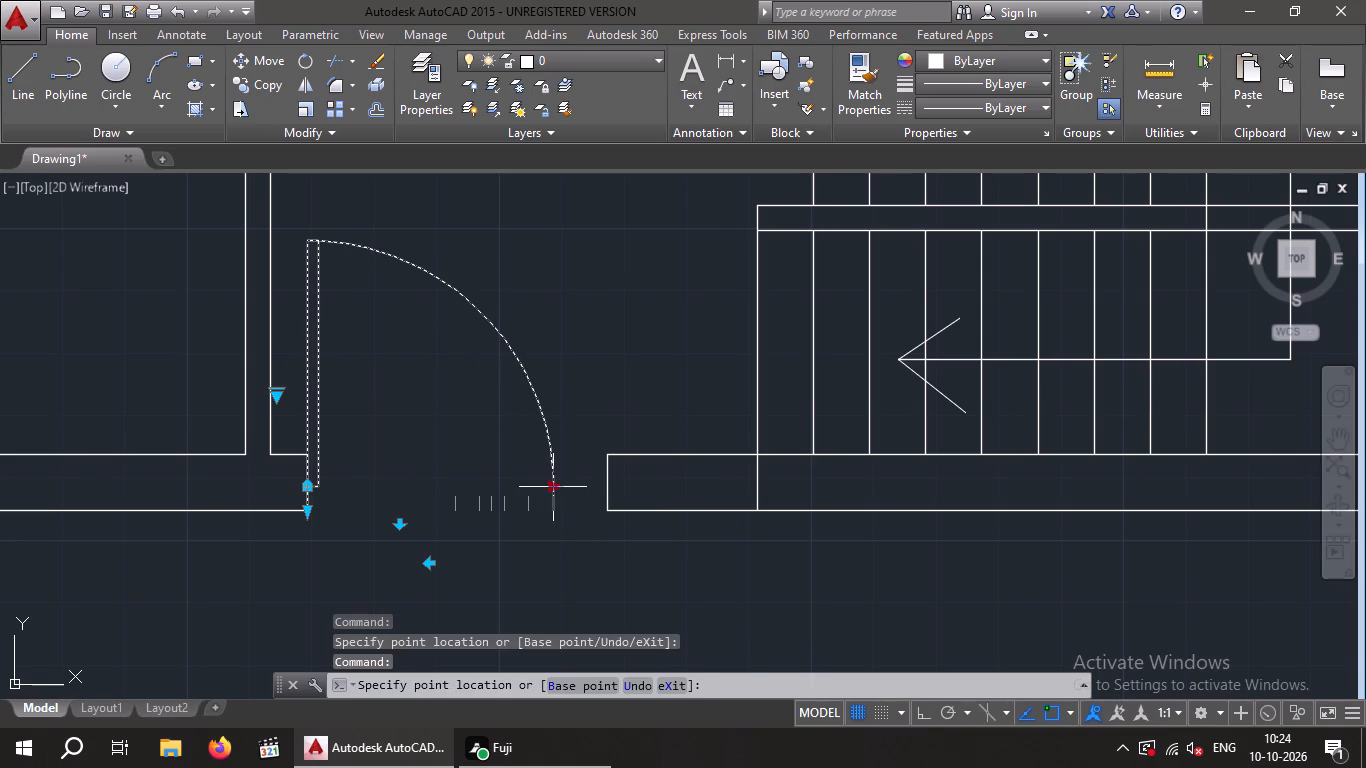
left_click(605, 486)
key("Escape")
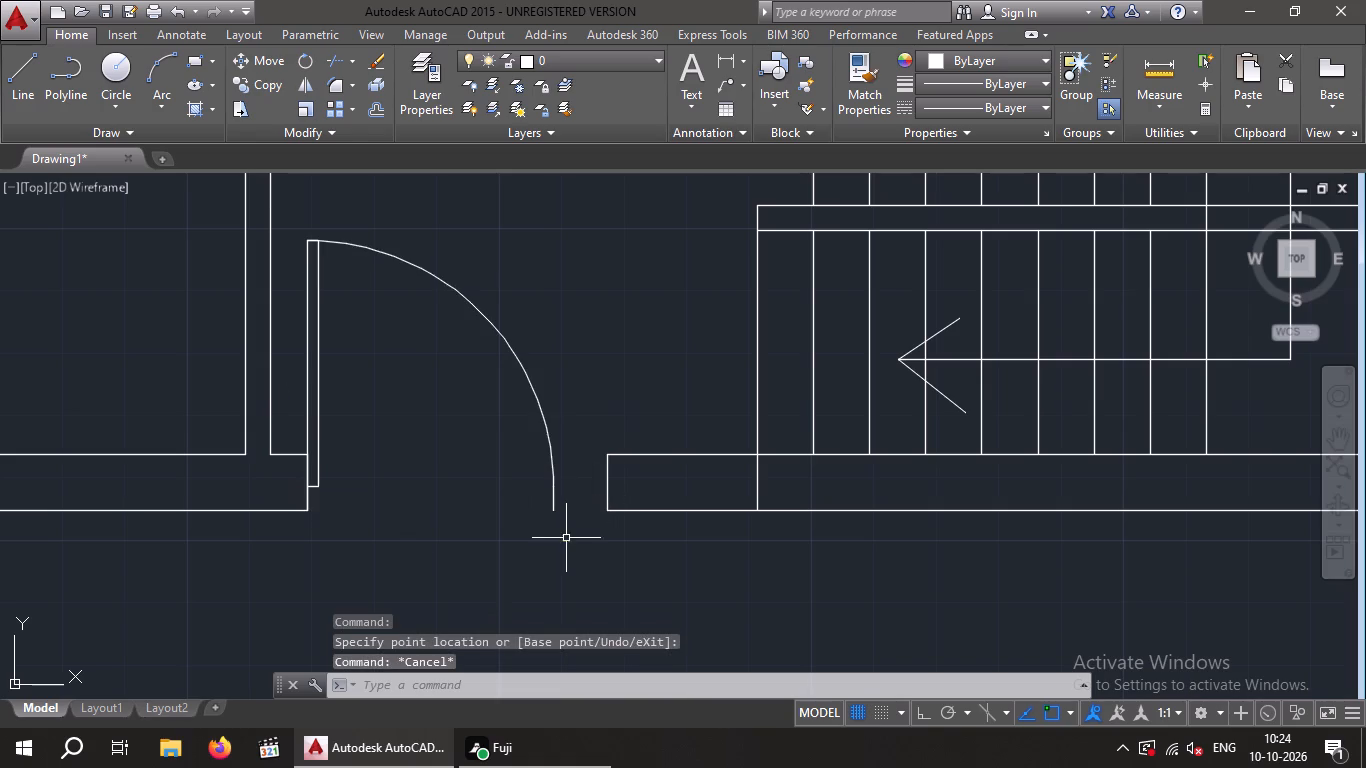
Enlarge the spare upright door block east of the plan by pulling its swing end eastward to the largest size it offers.
scroll(565, 538, "down", 1)
scroll(565, 538, "up", 1)
scroll(919, 508, "down", 4)
middle_click_drag(903, 507, 345, 497)
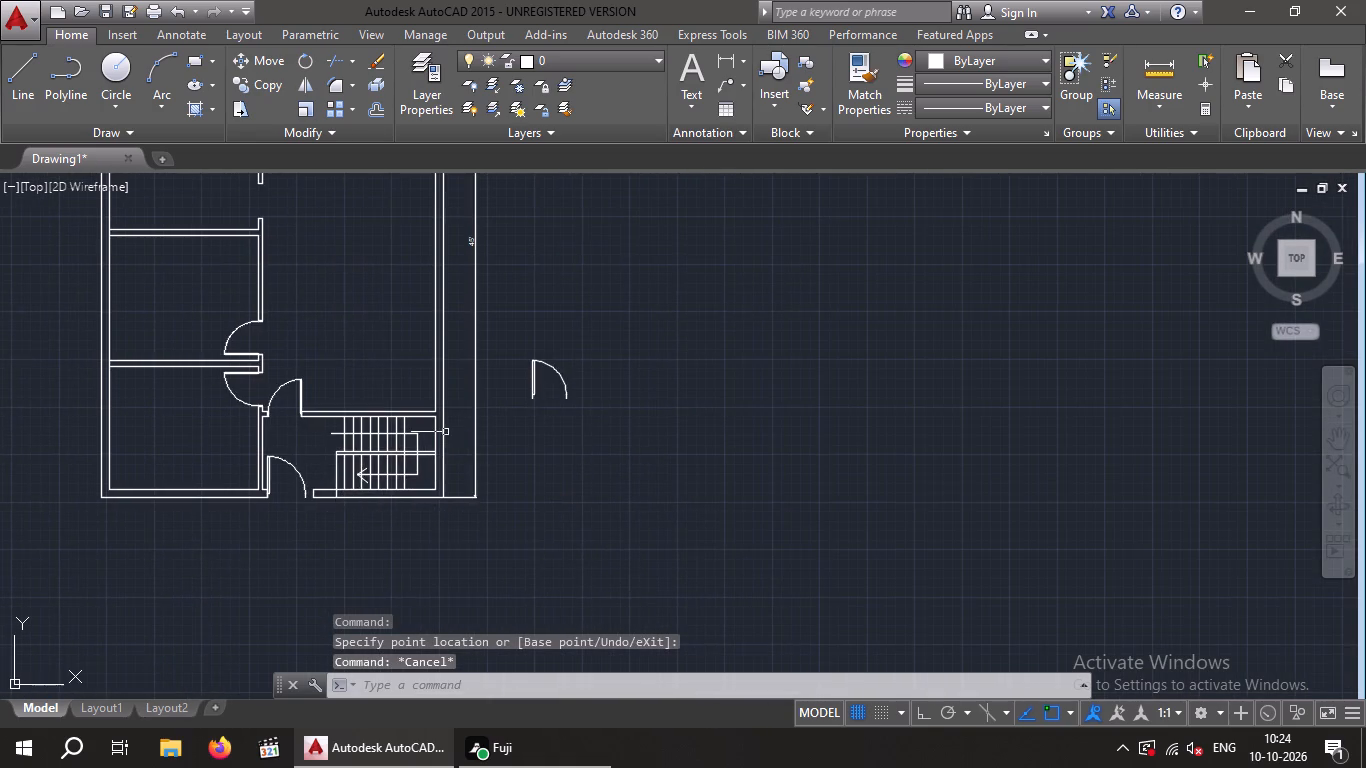
scroll(563, 392, "up", 3)
scroll(564, 392, "down", 1)
left_click_drag(603, 373, 541, 373)
left_click(465, 373)
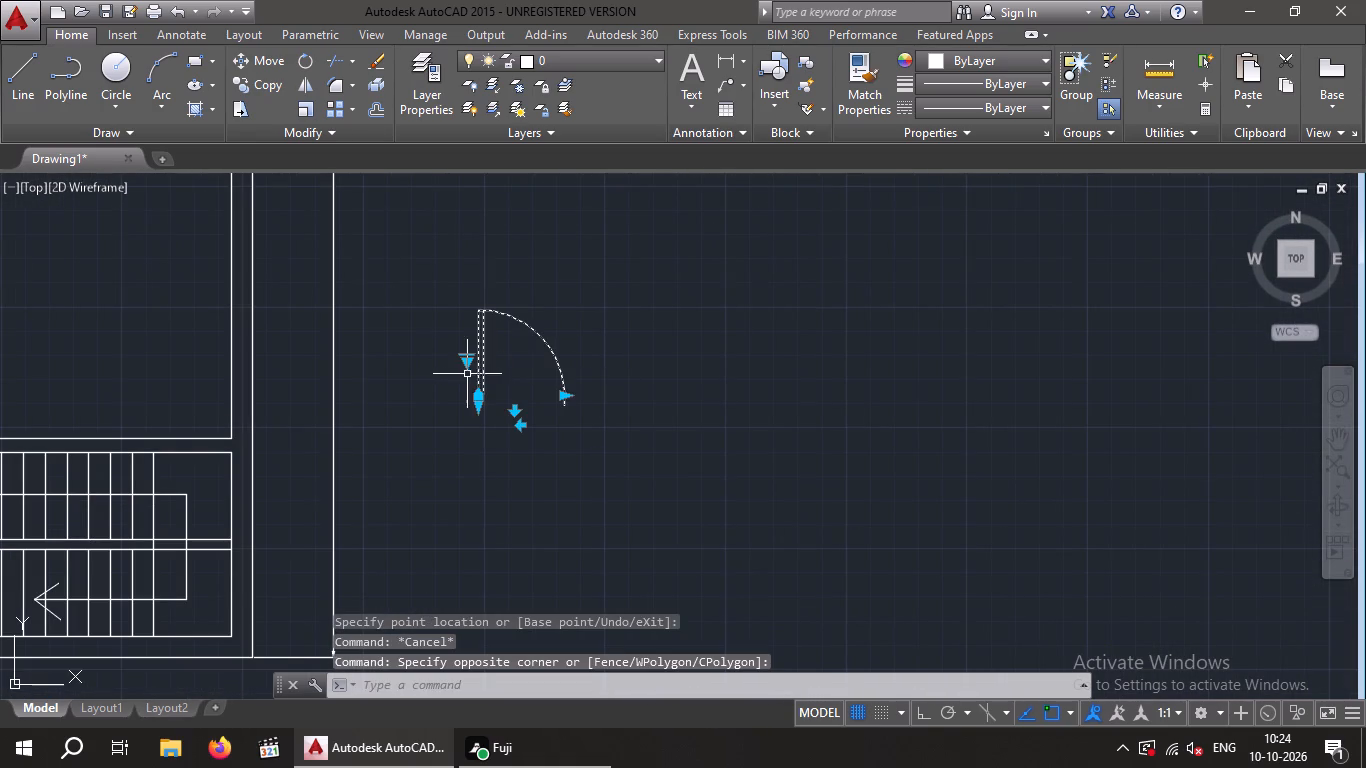
left_click_drag(563, 396, 578, 395)
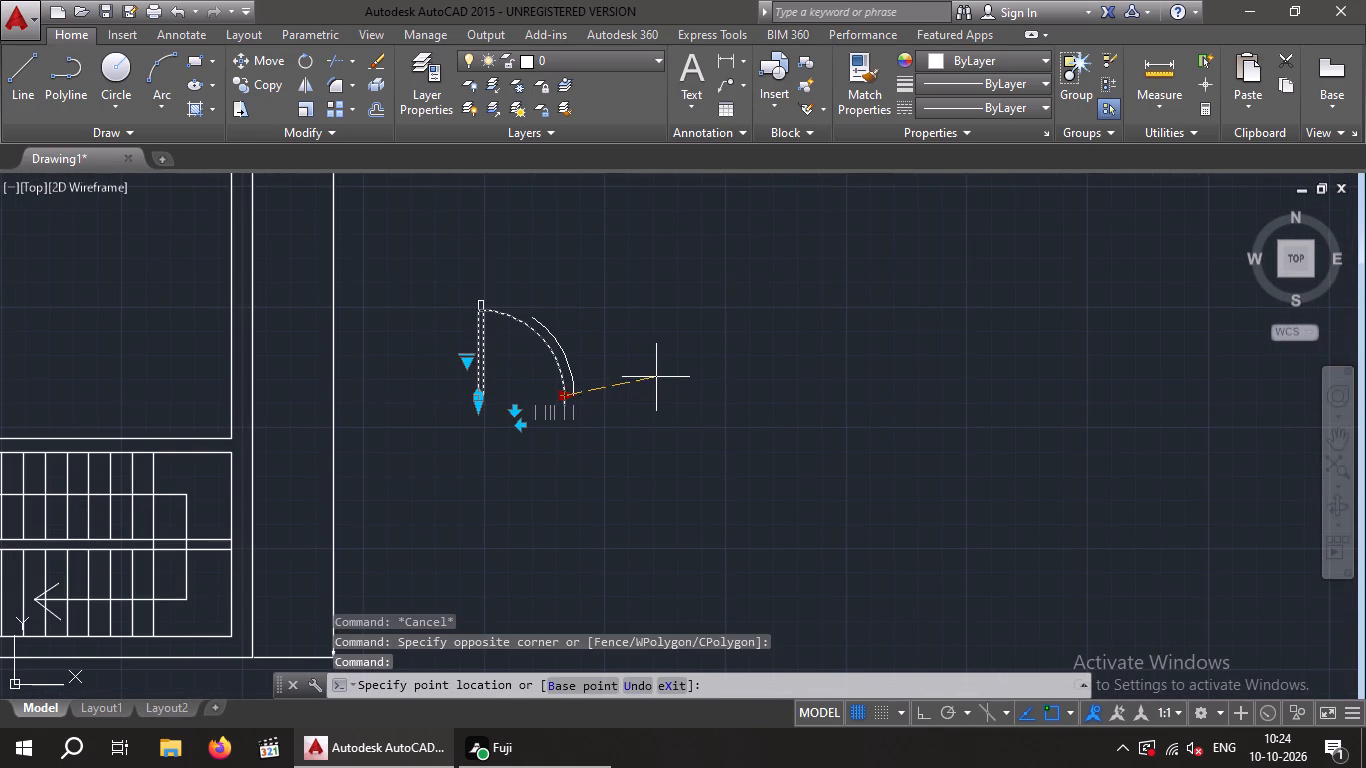
left_click(741, 364)
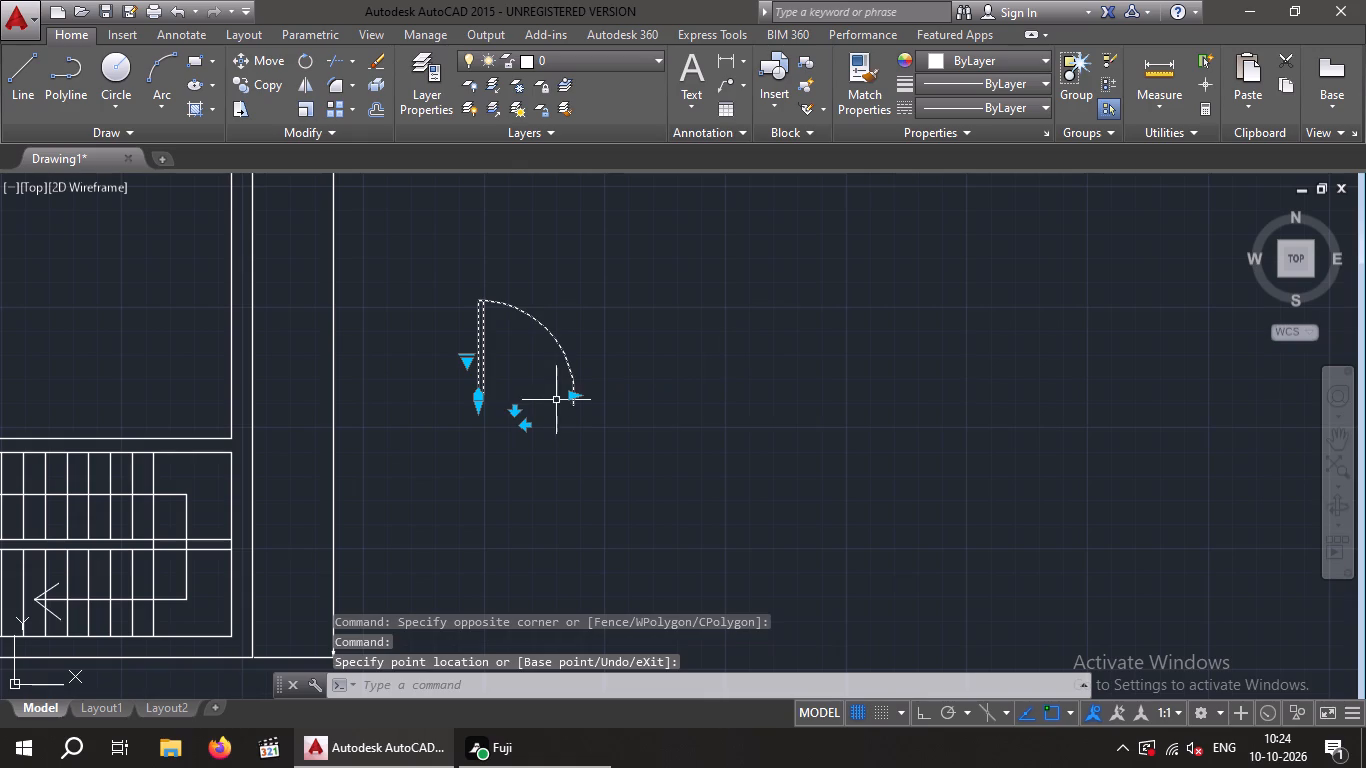
left_click_drag(571, 395, 580, 396)
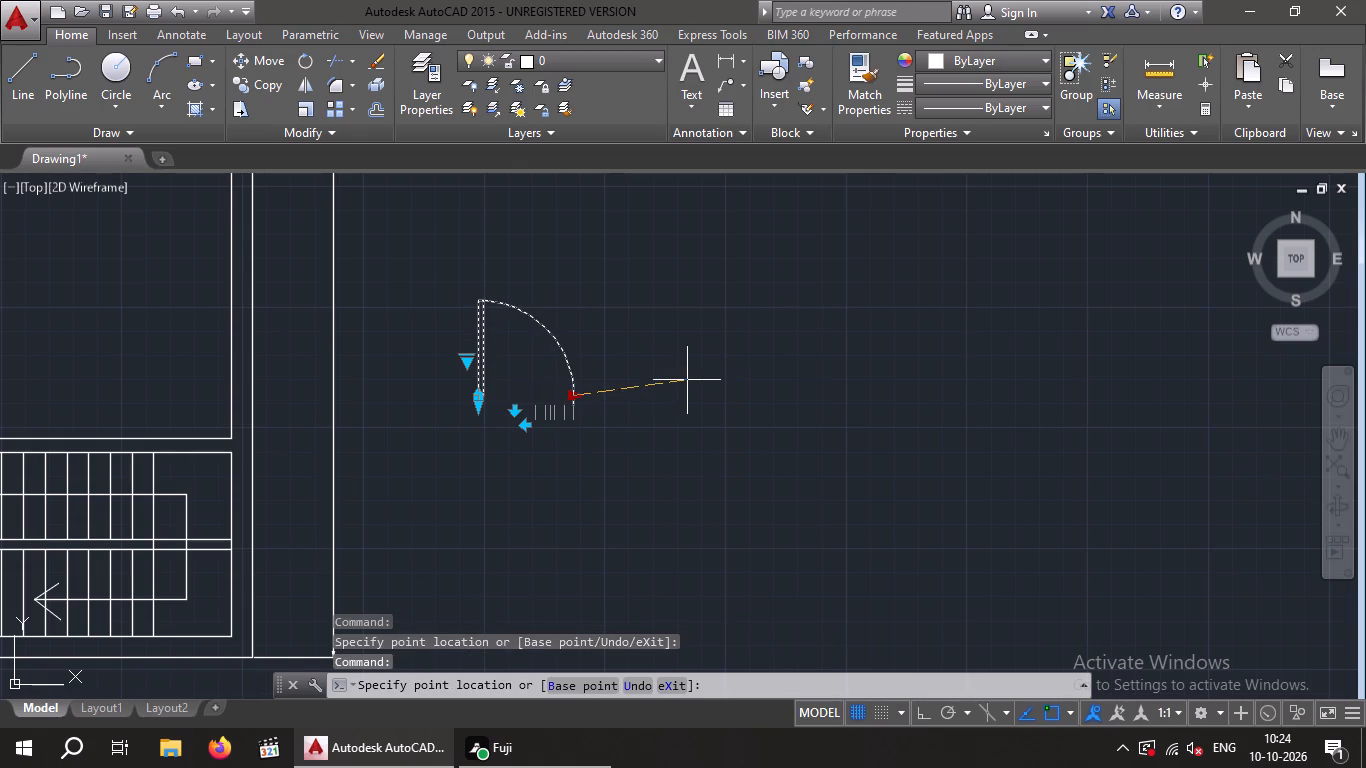
left_click(687, 380)
key("Escape")
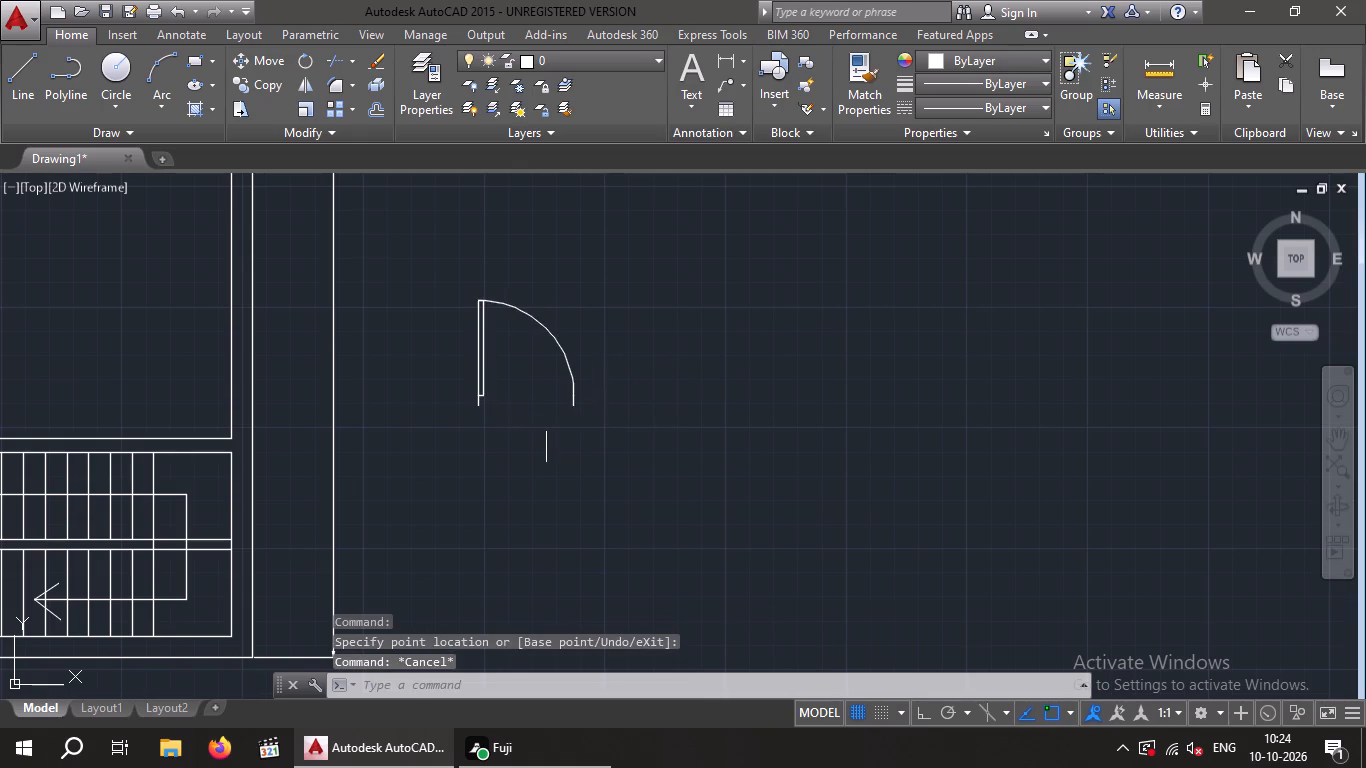
scroll(484, 462, "down", 2)
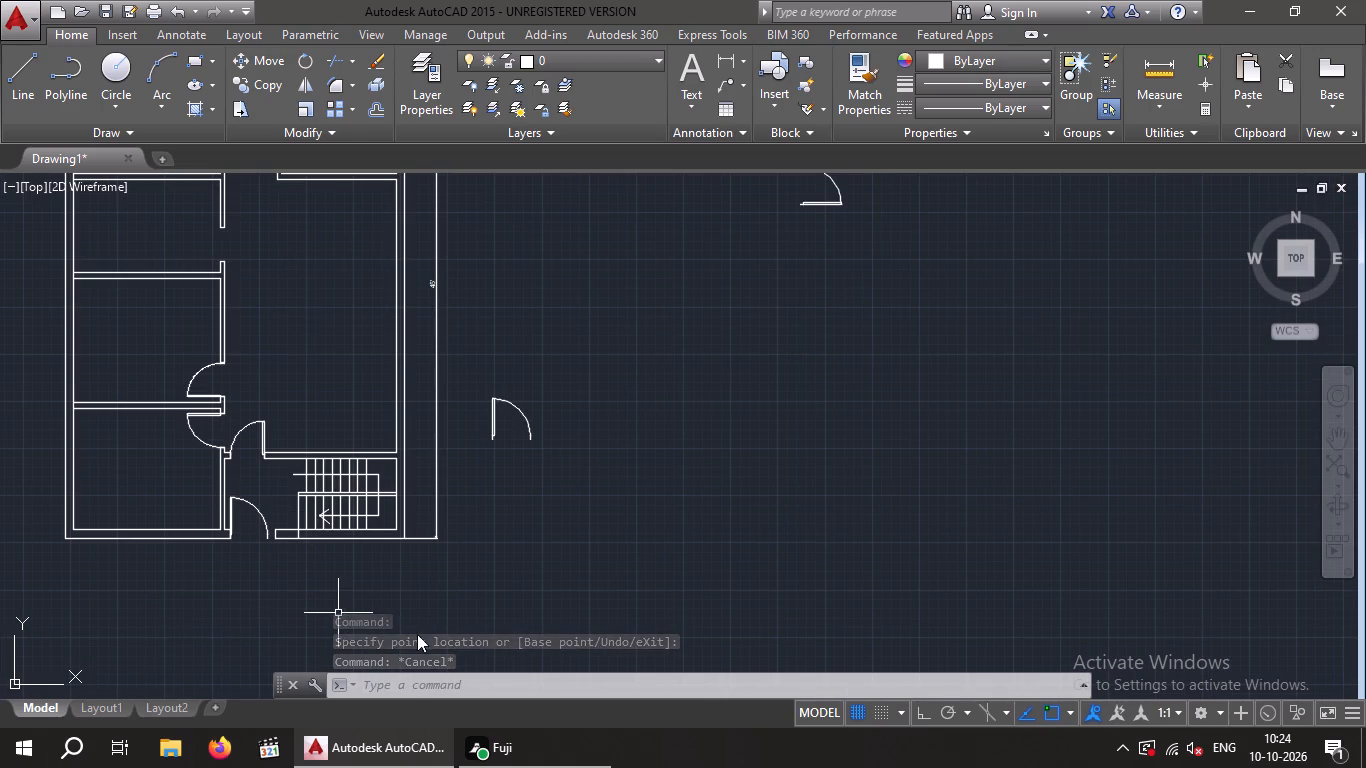
key("Escape")
key("Escape")
key("Escape")
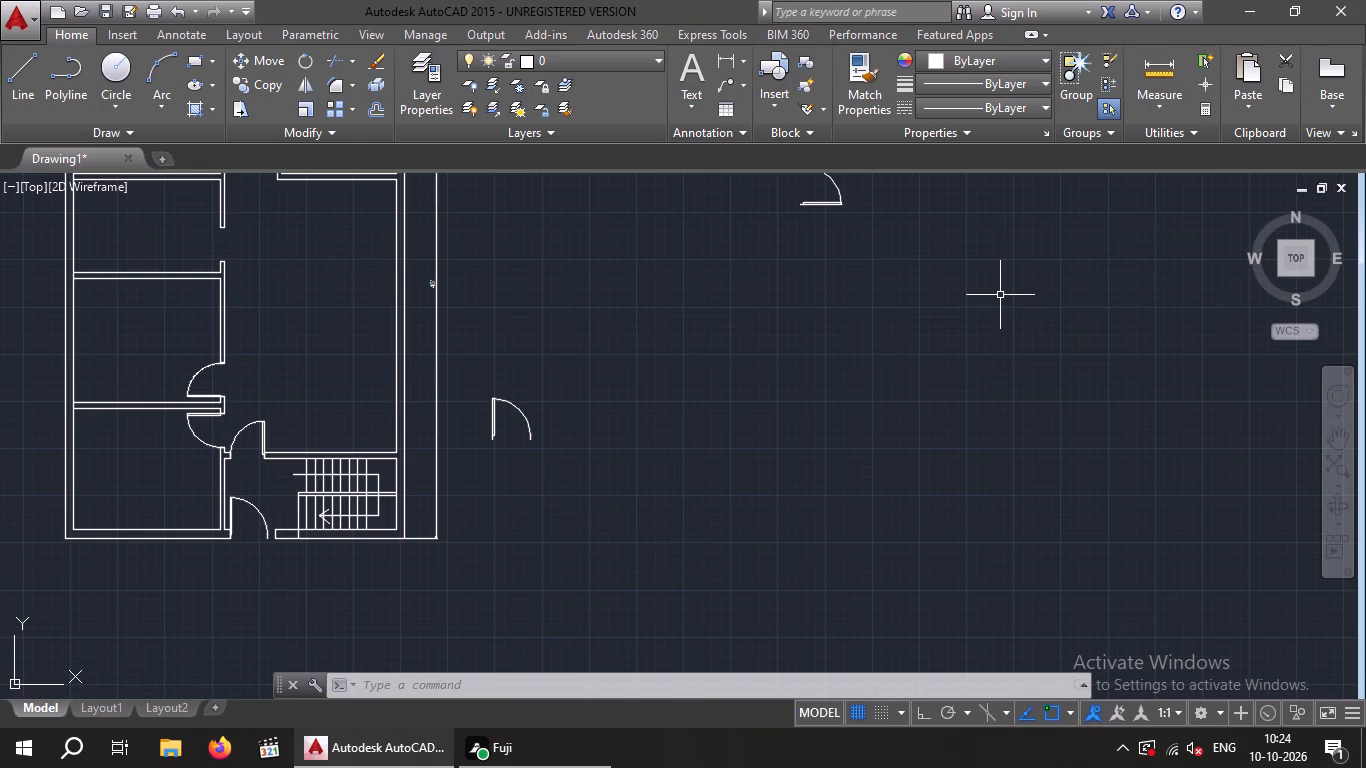
Insert a Door - Metric block from the architectural tool palette in the empty area far east of the plan.
key("t")
key("p")
key("Return")
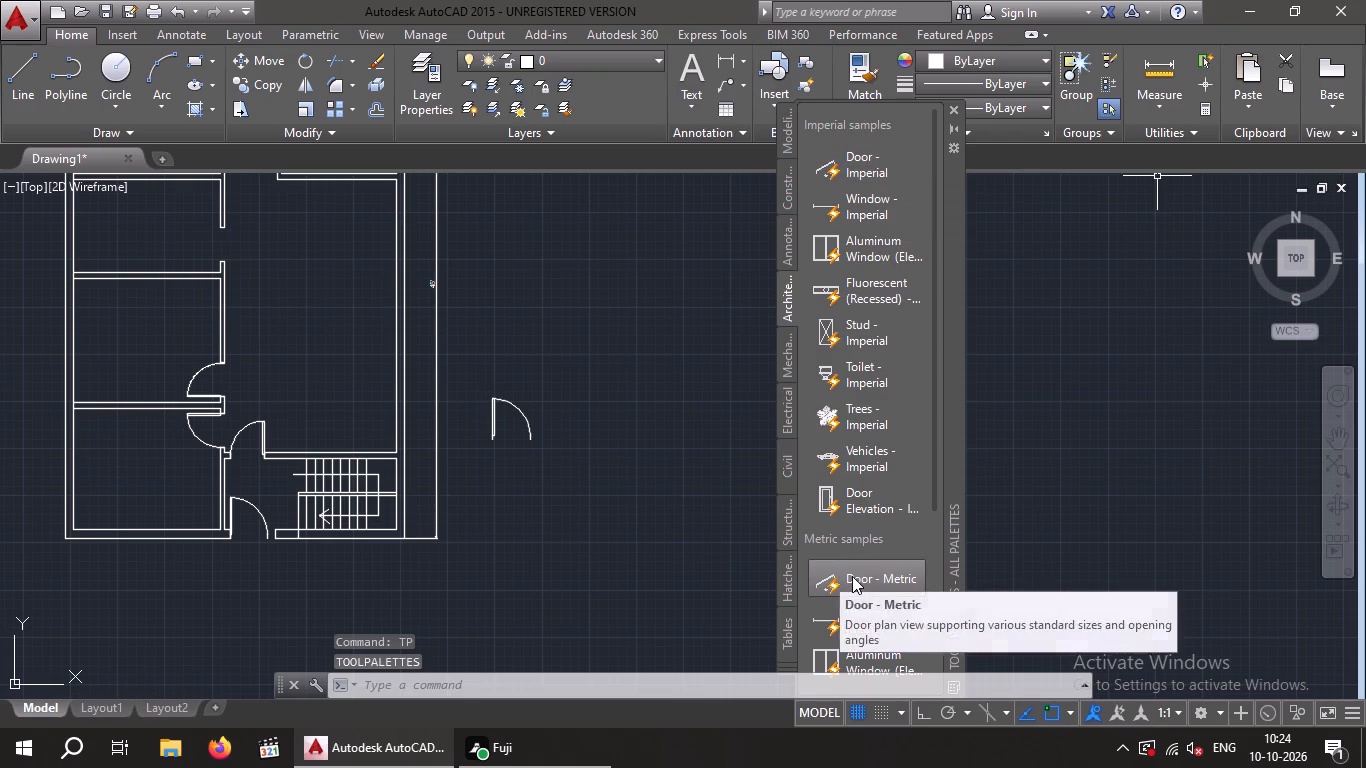
scroll(863, 620, "down", 7)
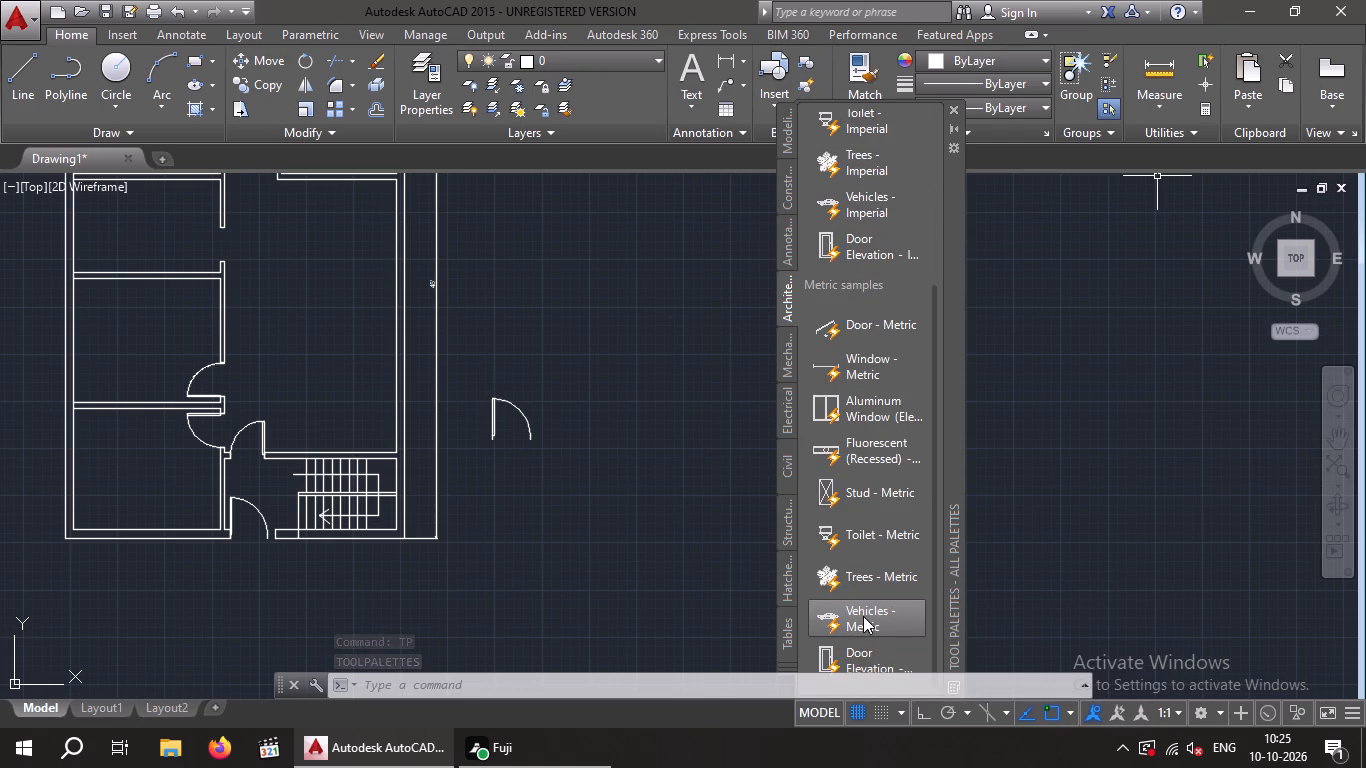
scroll(850, 506, "down", 5)
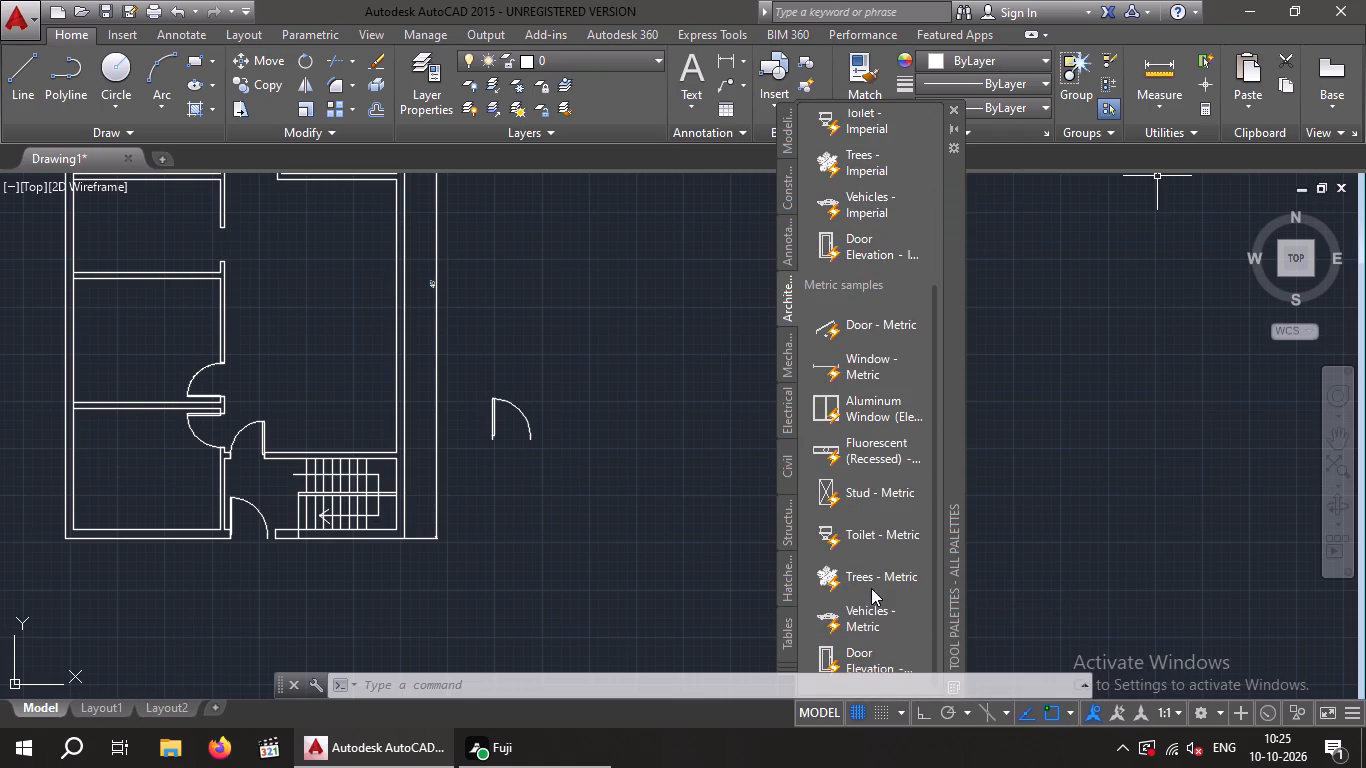
left_click(891, 322)
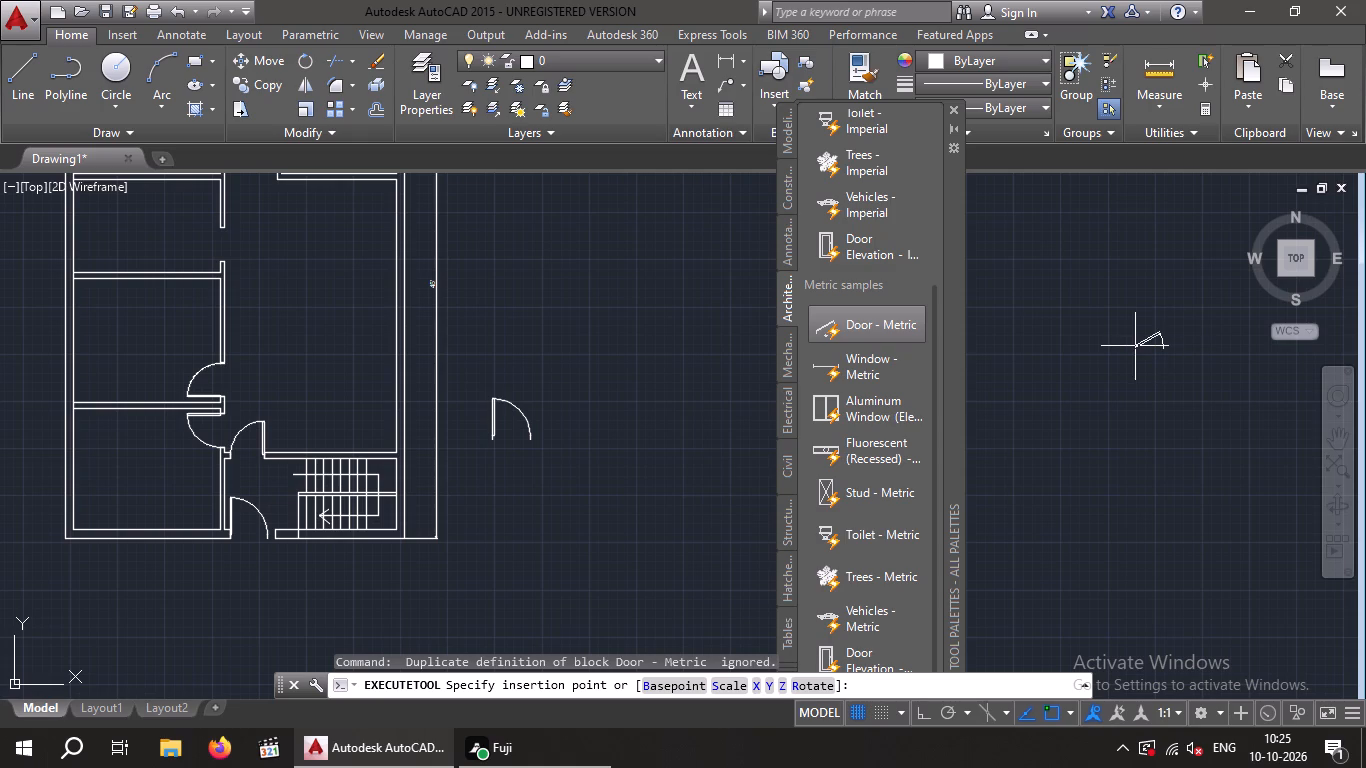
left_click(1135, 346)
Insert a Door - Imperial block from the architectural samples in the empty area just south of the Door - Metric block.
scroll(907, 596, "down", 1)
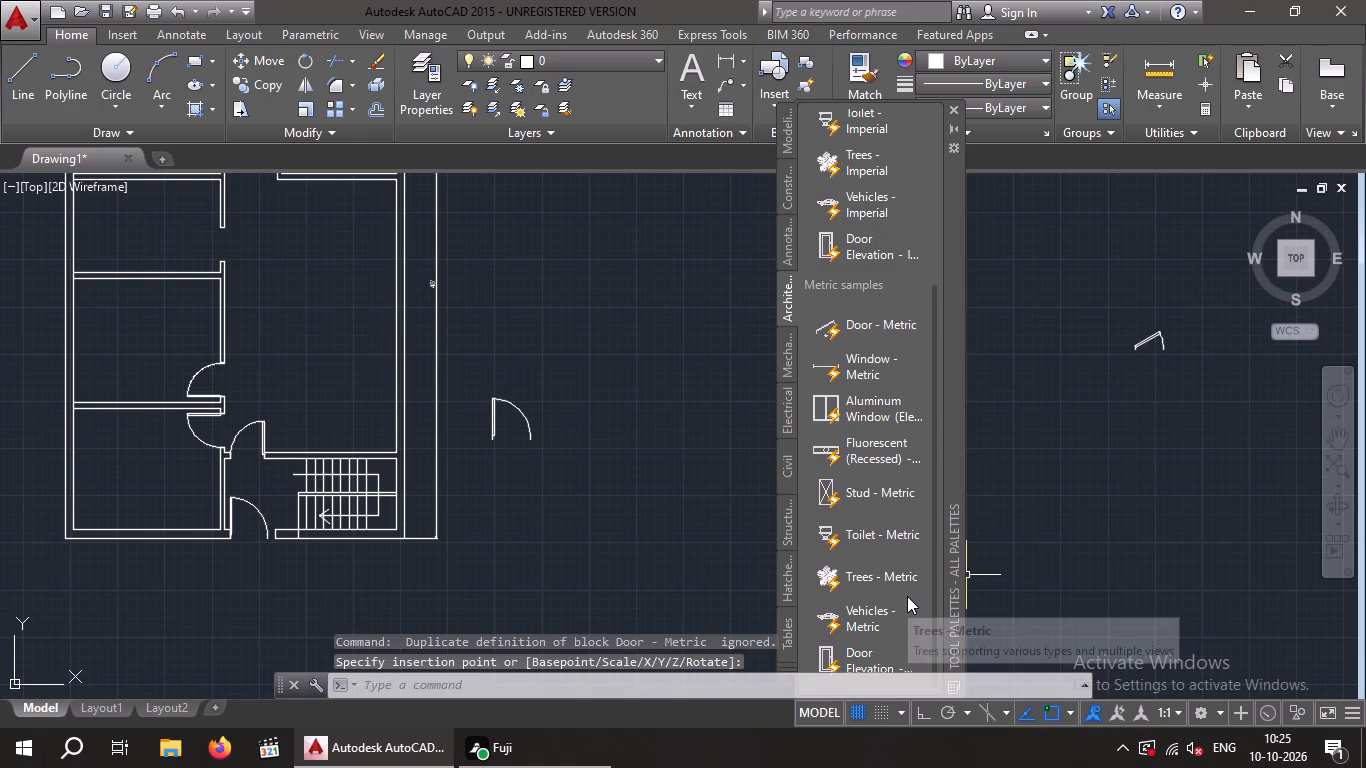
scroll(907, 596, "down", 1)
scroll(907, 596, "up", 2)
scroll(894, 594, "down", 6)
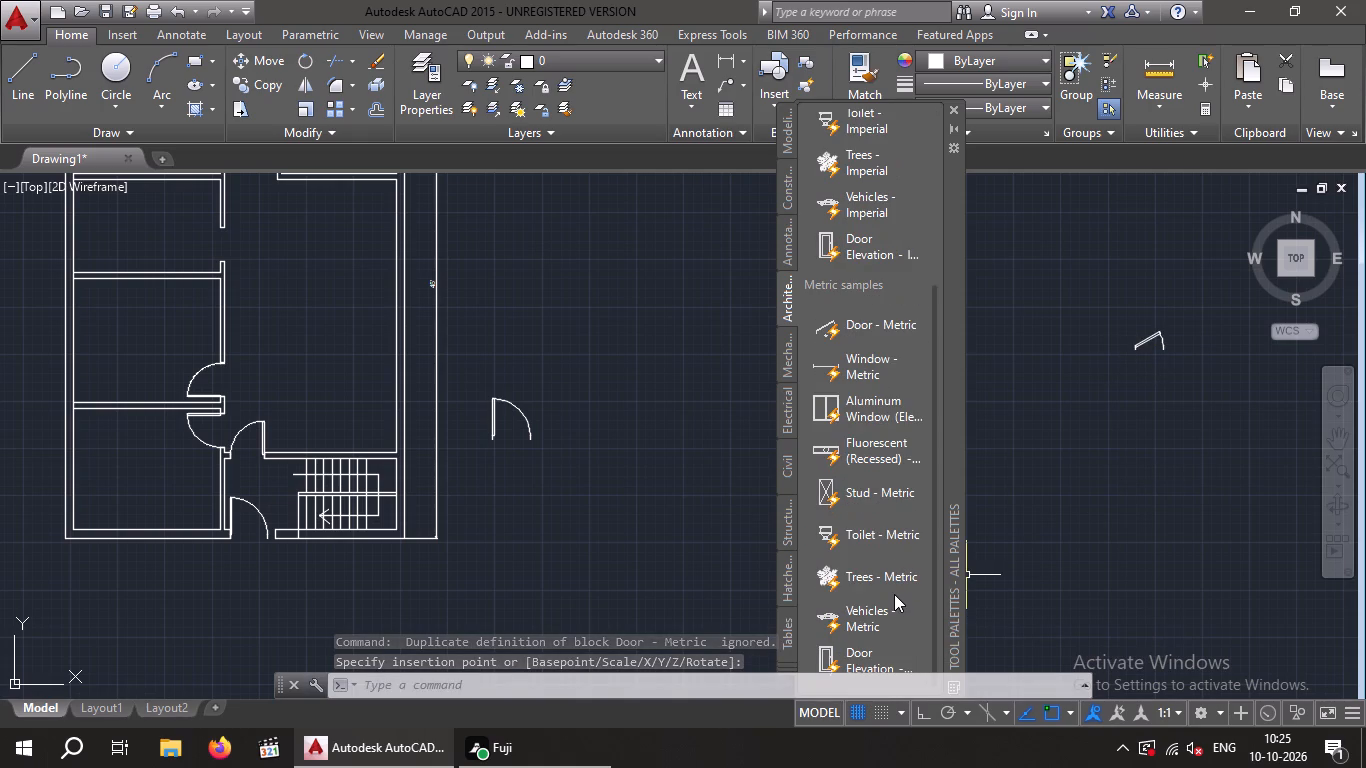
scroll(894, 594, "down", 4)
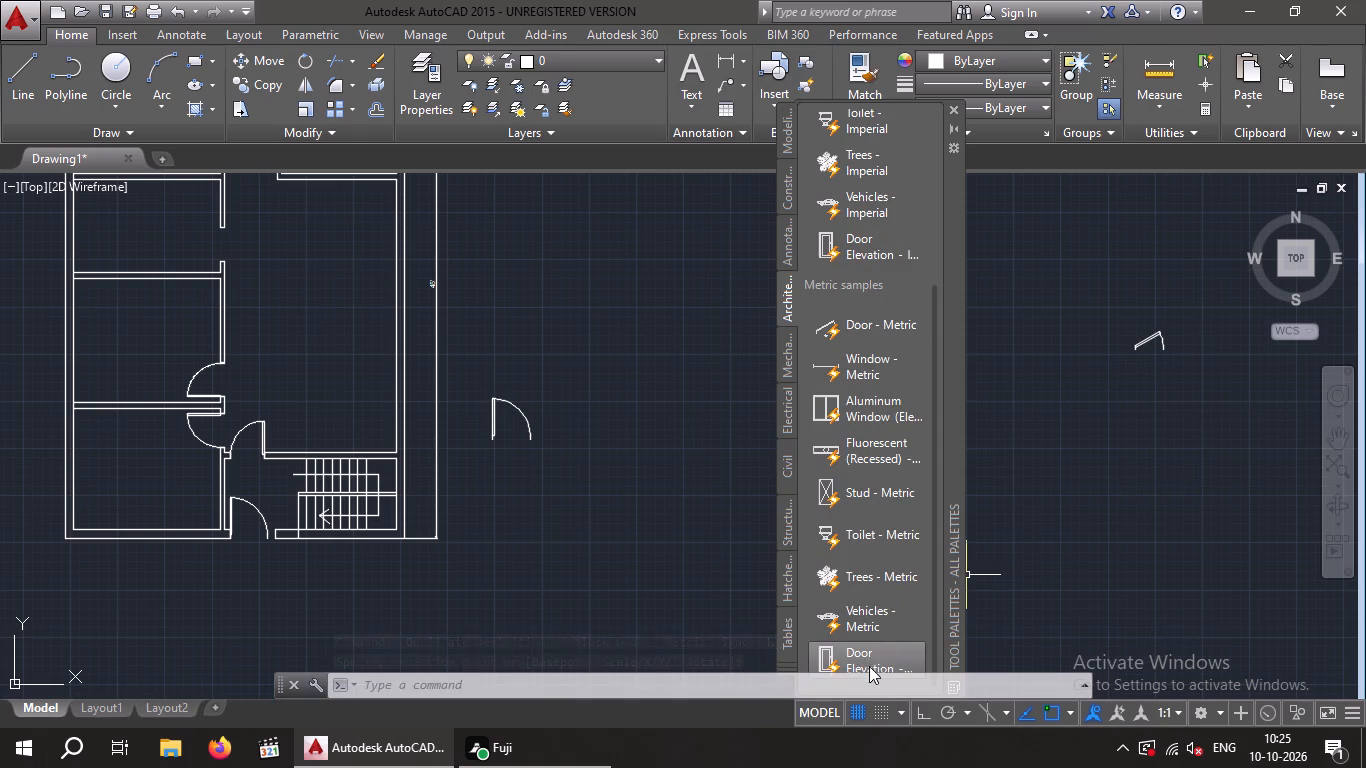
scroll(885, 376, "up", 4)
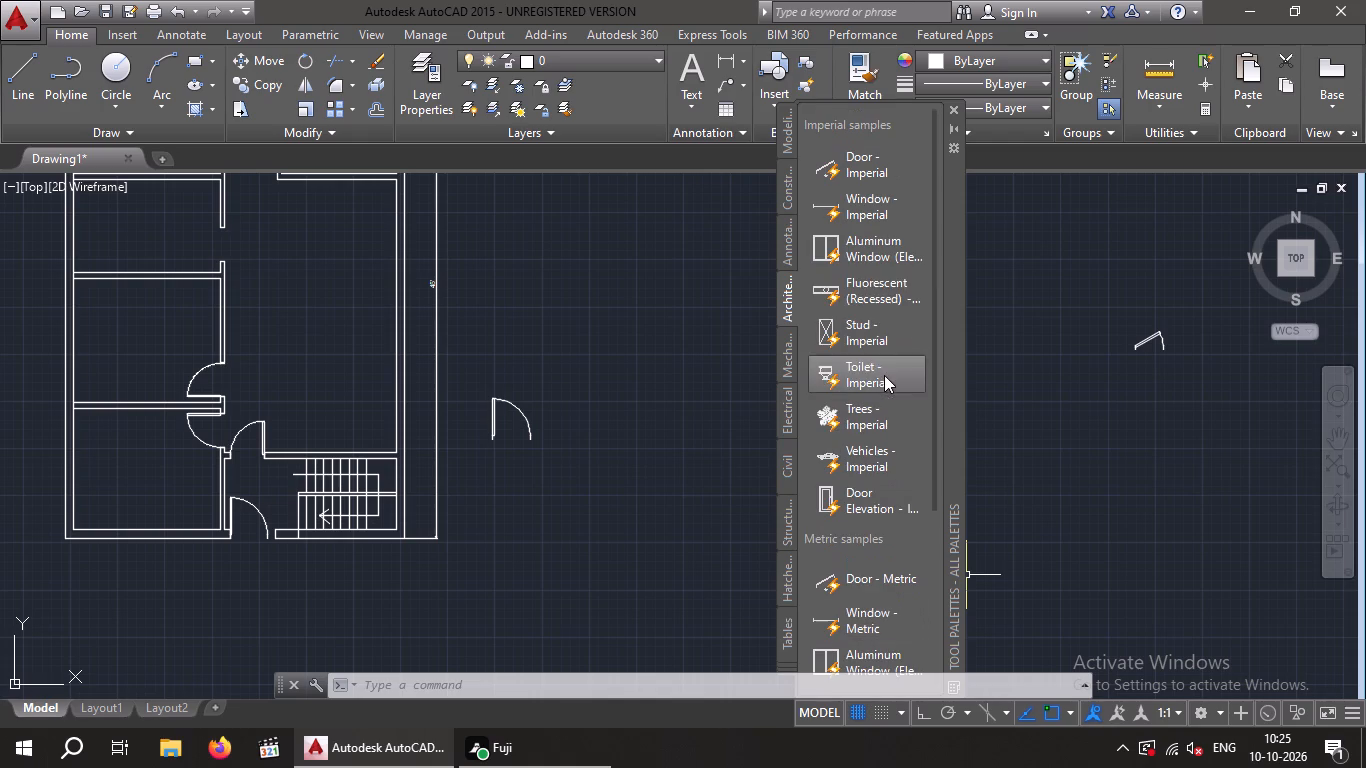
scroll(845, 245, "up", 1)
scroll(849, 239, "down", 1)
scroll(850, 237, "up", 1)
left_click(872, 164)
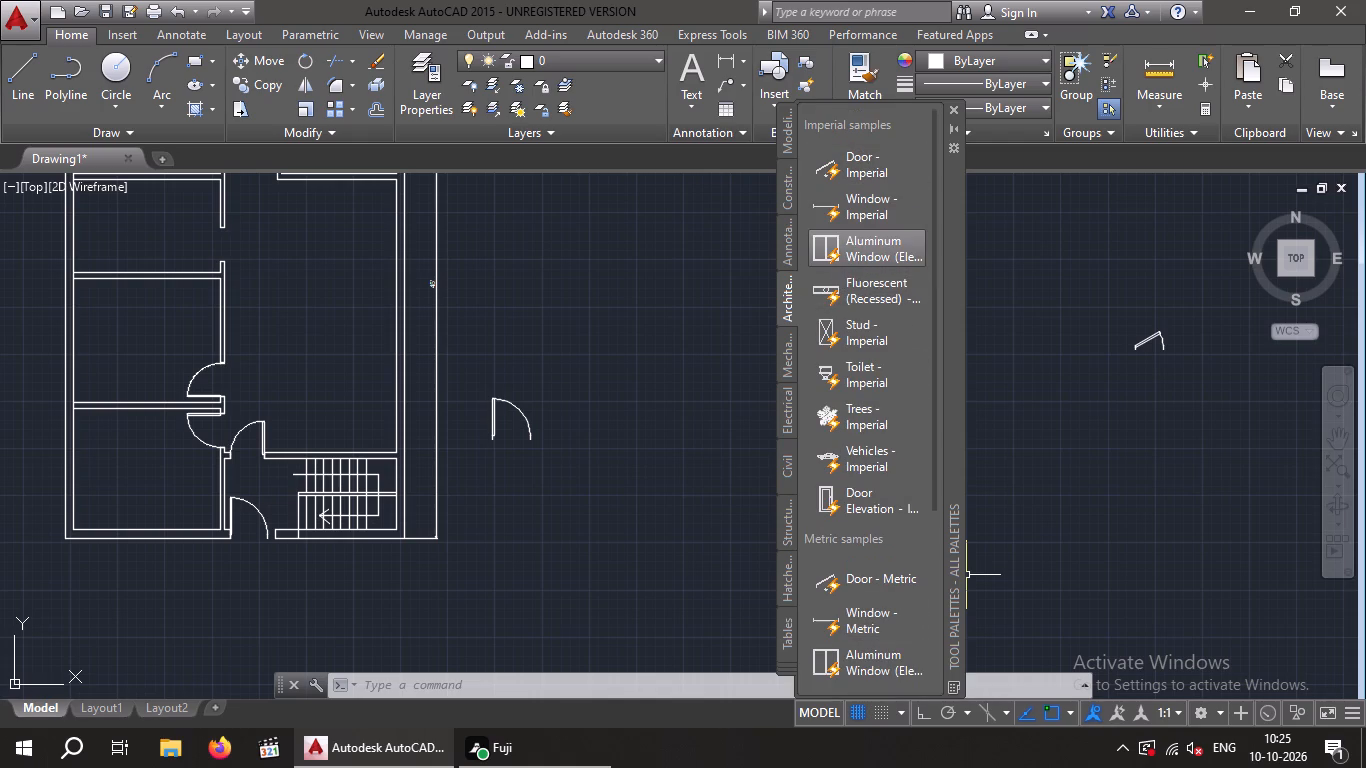
left_click(1149, 486)
key("Escape")
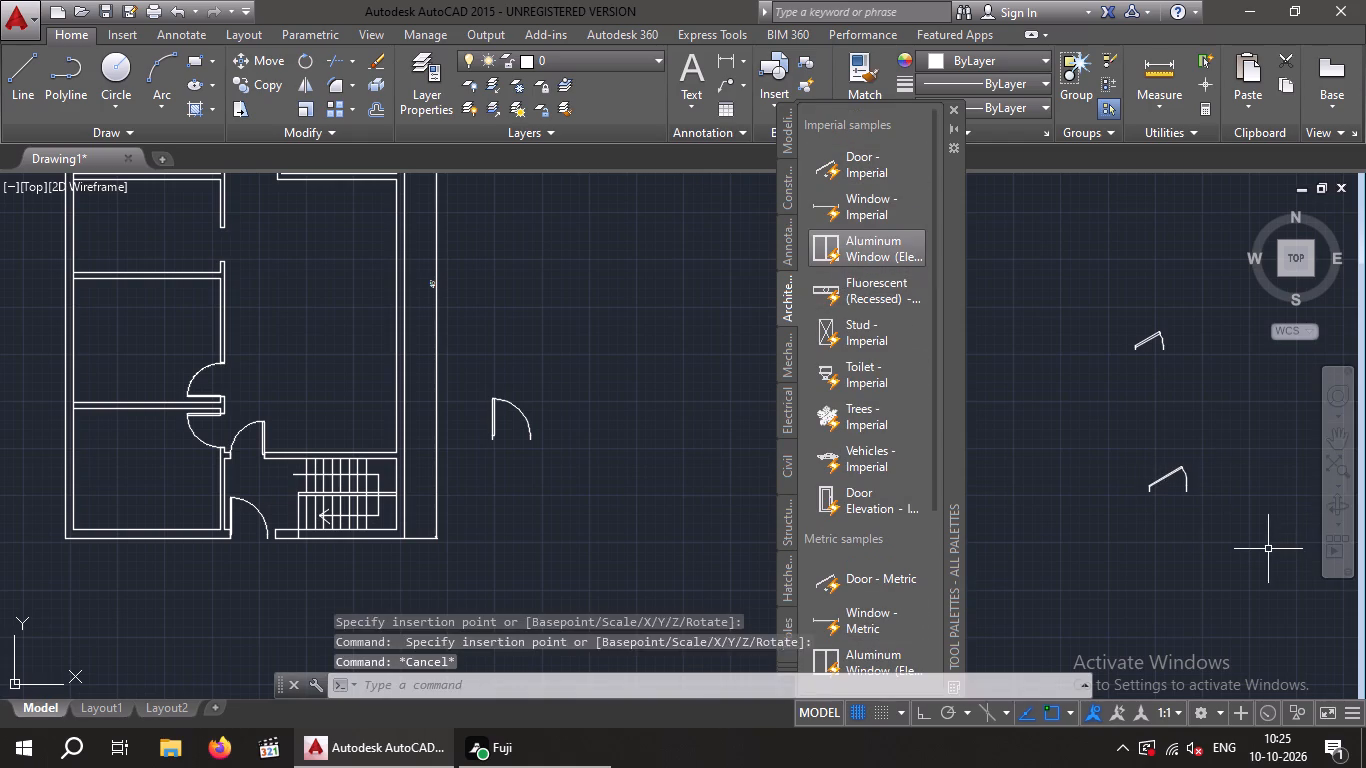
Clear the pending selection and close the tool palettes.
key("Escape")
left_click(1164, 485)
key("Escape")
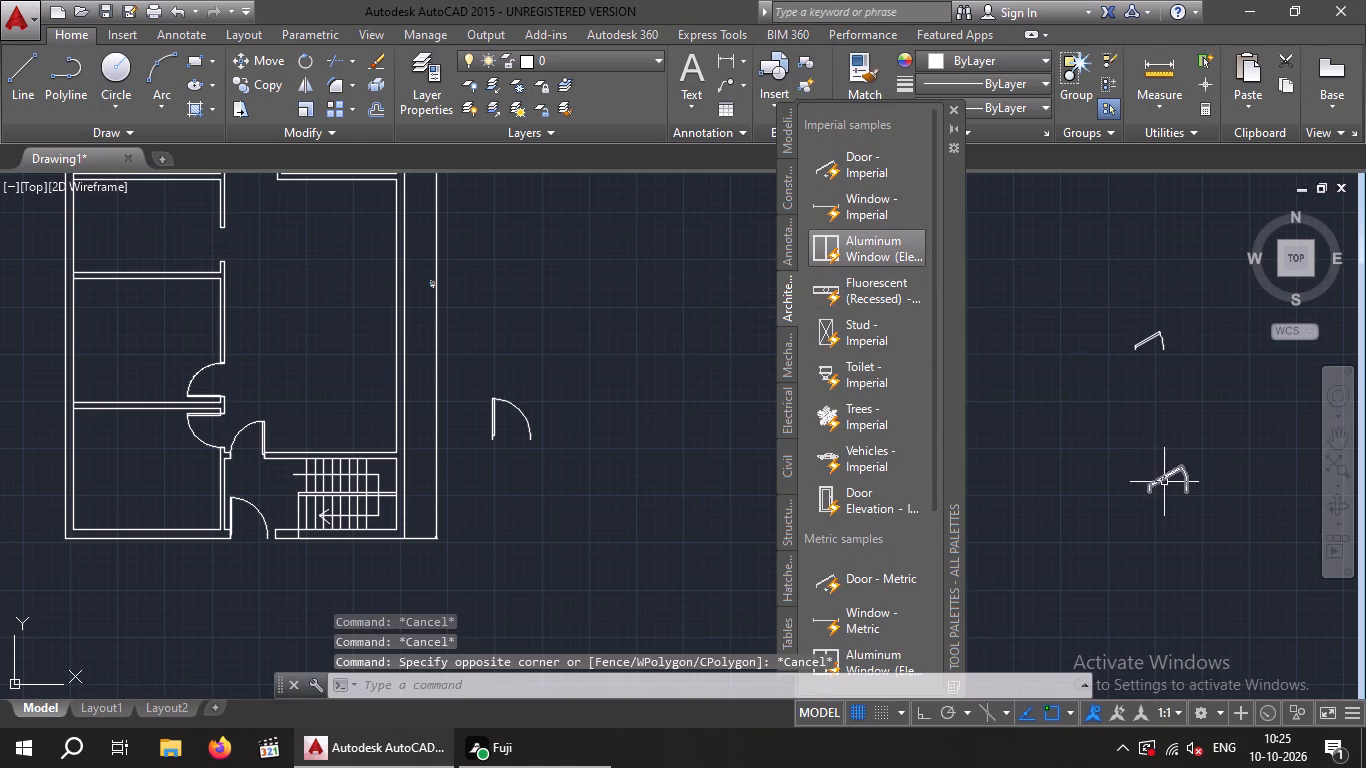
left_click(951, 106)
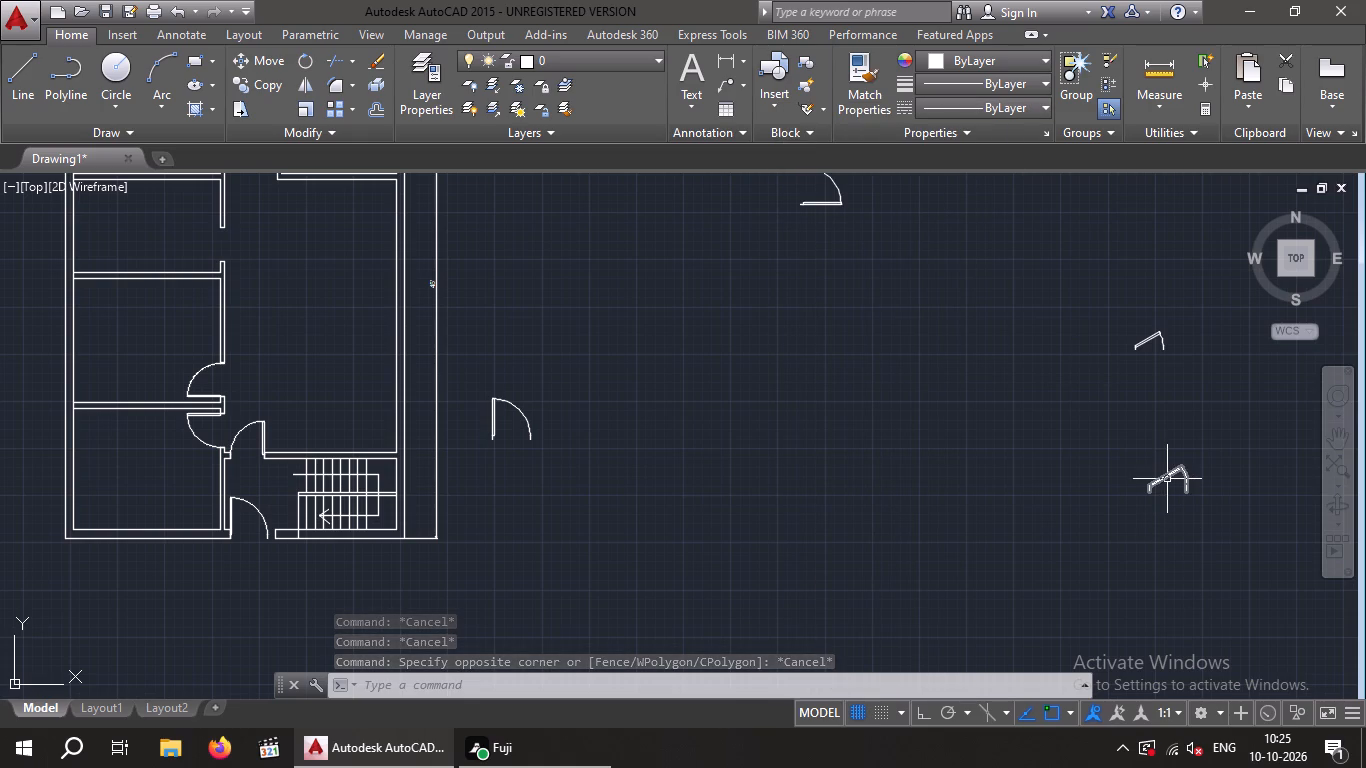
Set the spare Door - Imperial block far east of the plan to Open 90º.
left_click(1167, 478)
scroll(1147, 484, "up", 4)
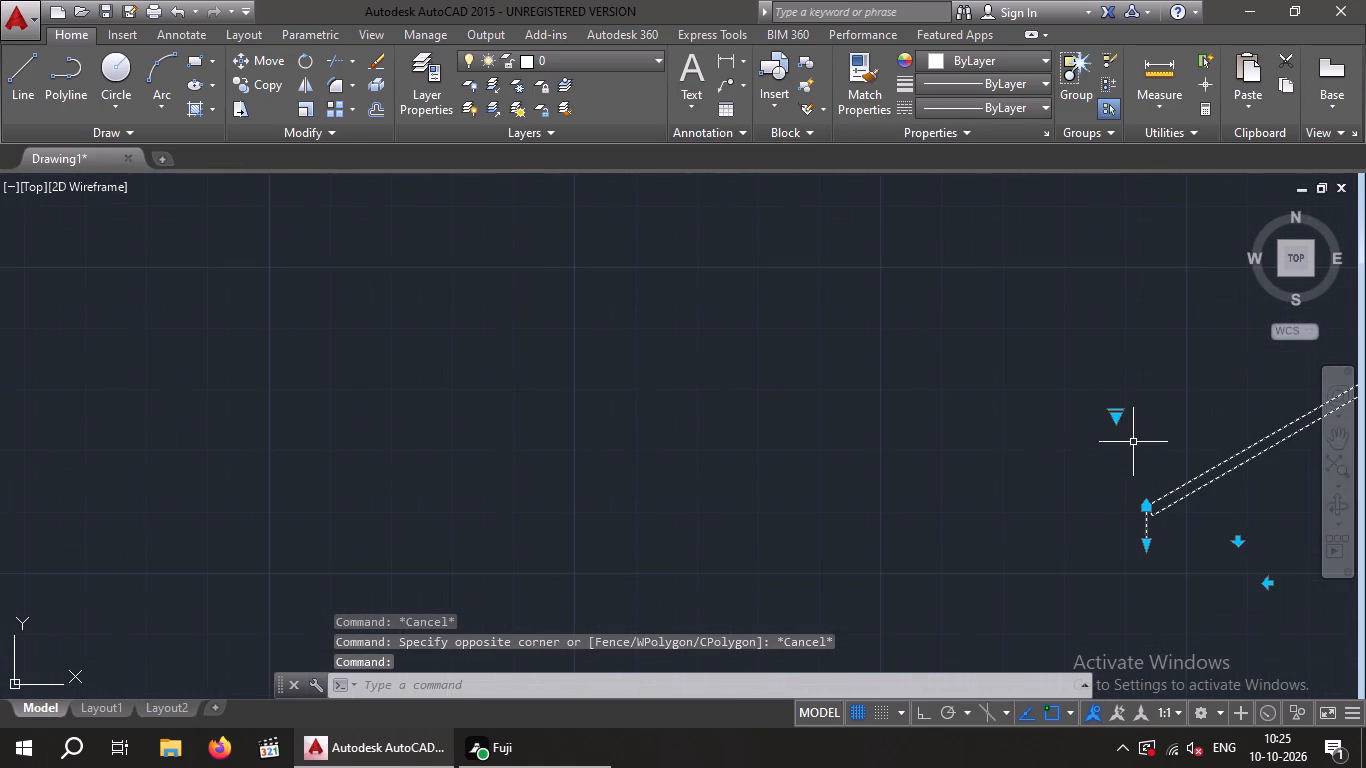
left_click(1119, 418)
left_click(1209, 489)
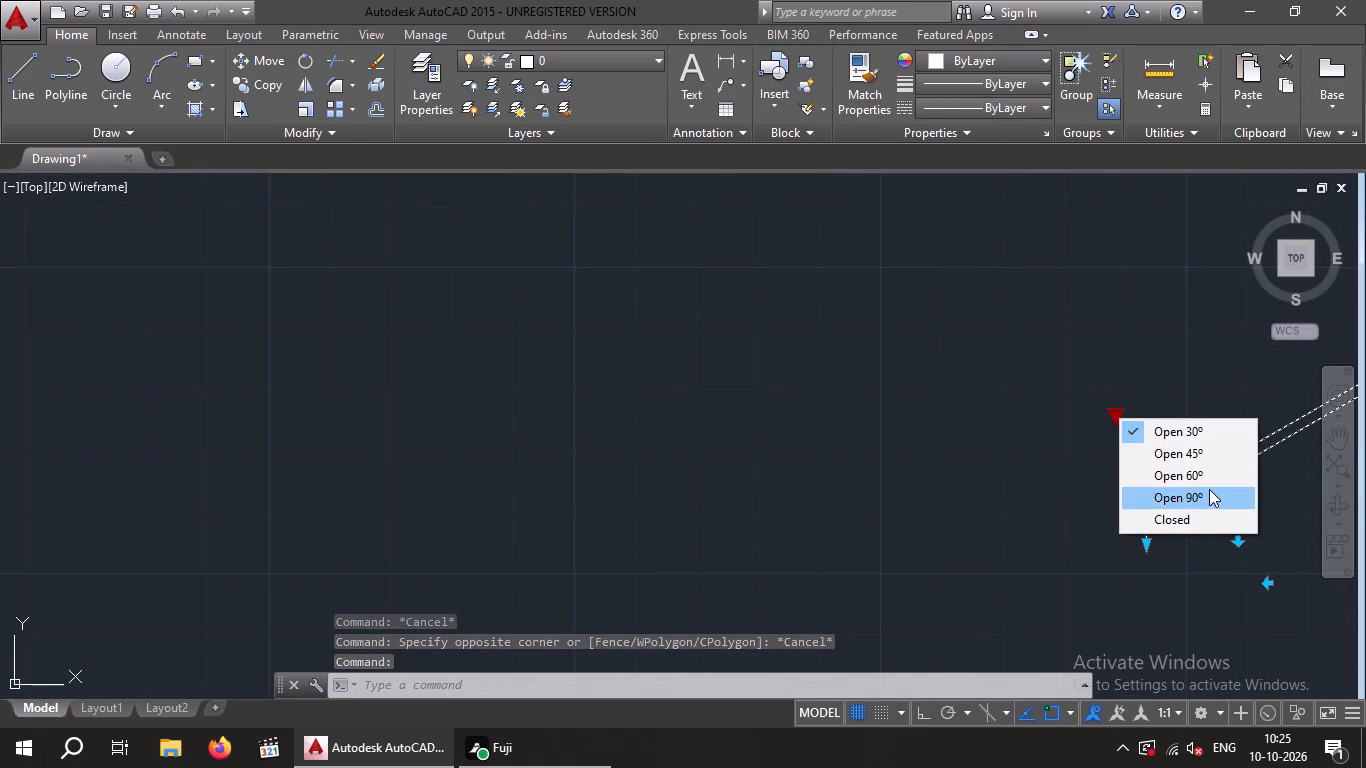
scroll(1200, 482, "down", 1)
scroll(1200, 482, "up", 1)
scroll(1200, 482, "down", 2)
middle_click_drag(1199, 482, 924, 490)
key("Escape")
key("Escape")
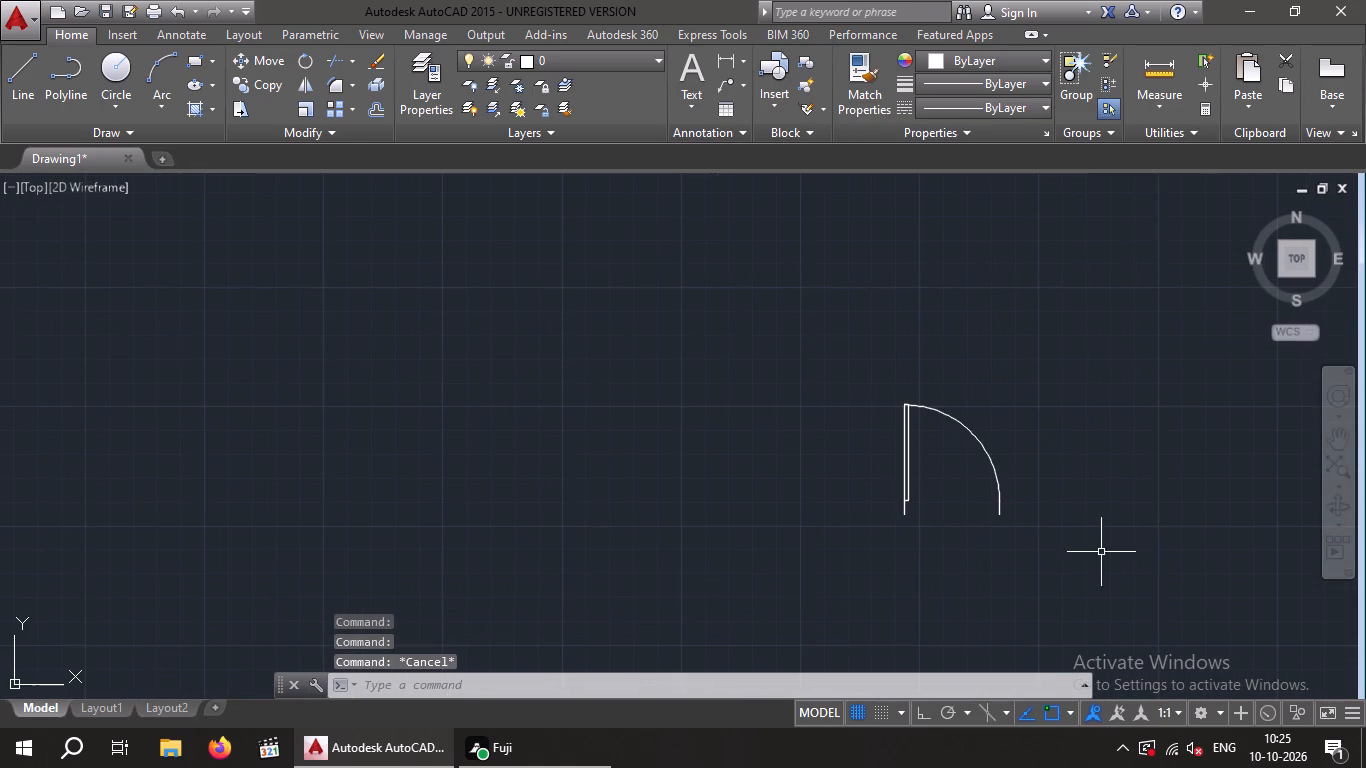
left_click_drag(1082, 487, 873, 507)
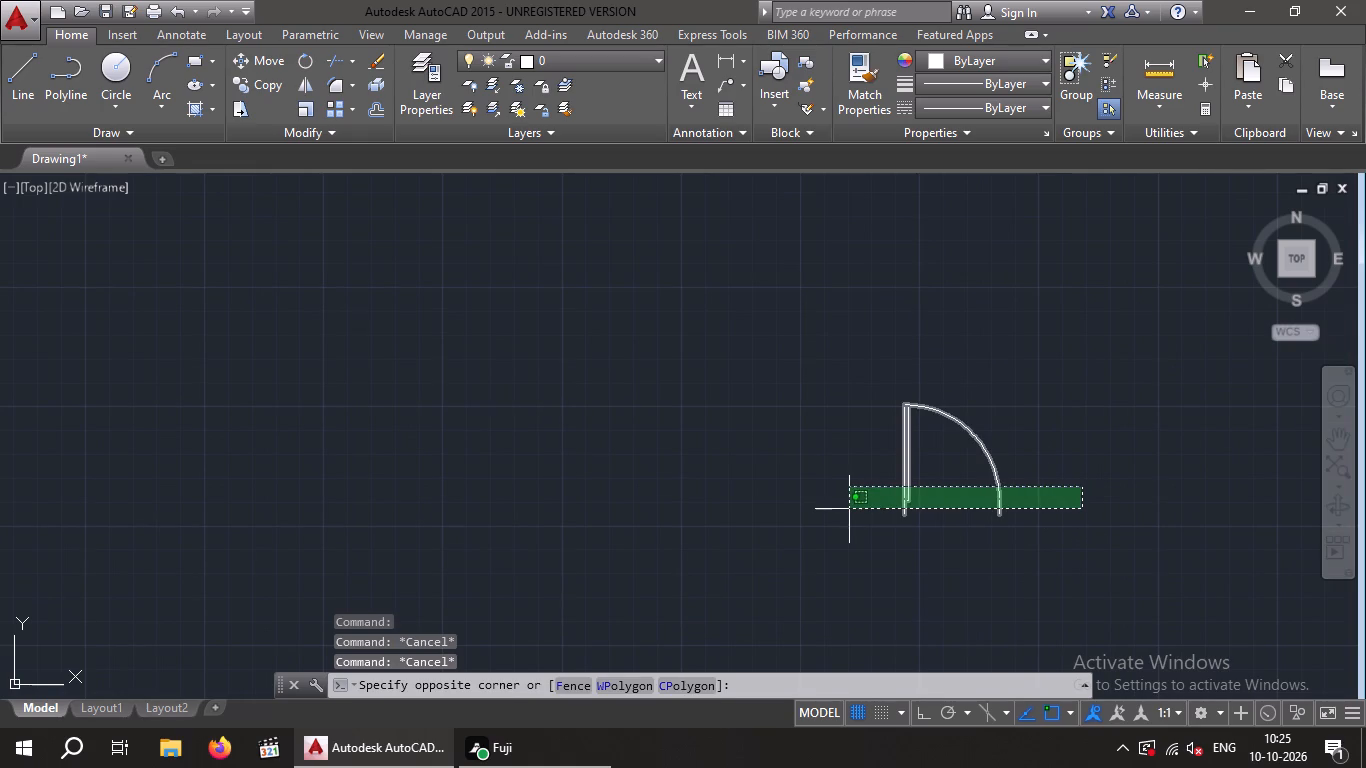
key("Escape")
Erase the door block in the south wall opening beside the staircase.
scroll(817, 520, "down", 2)
middle_click_drag(379, 548, 930, 508)
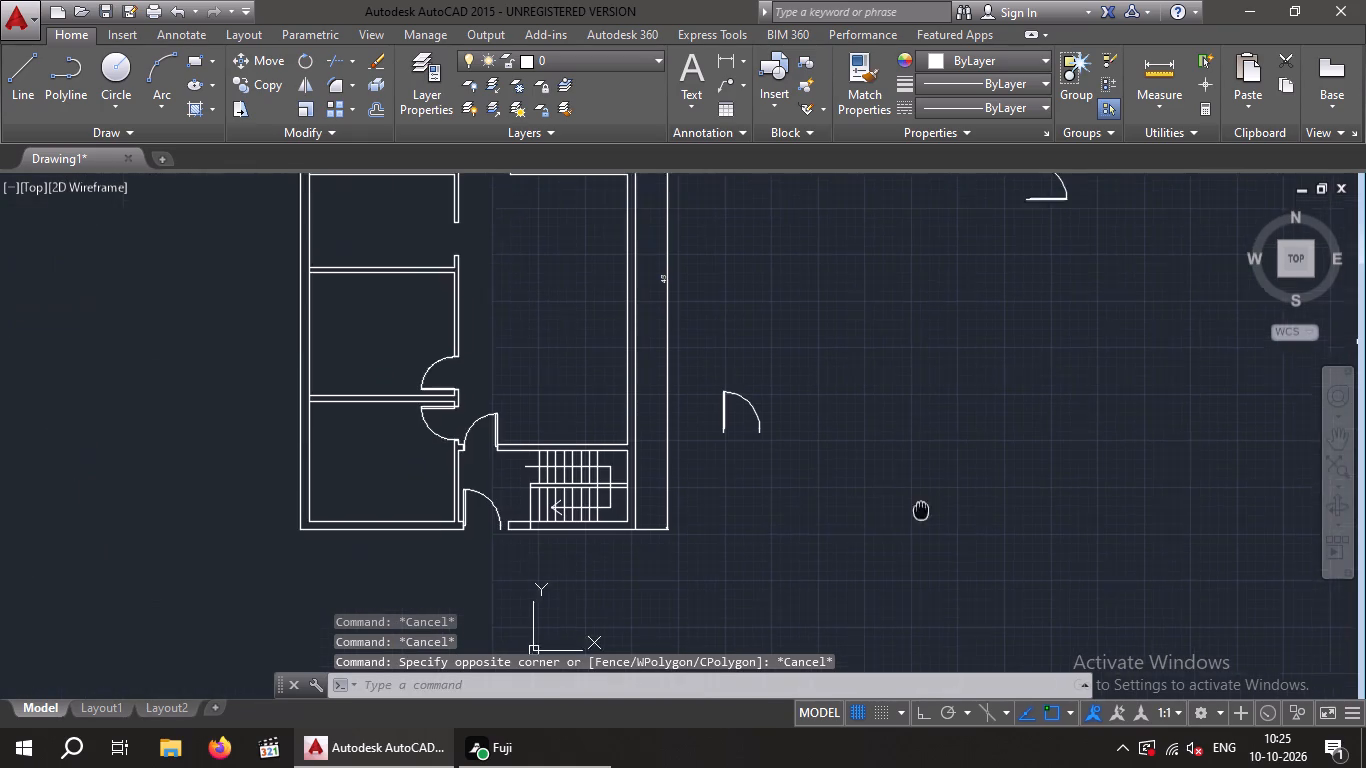
middle_click_drag(930, 508, 957, 503)
scroll(546, 515, "up", 1)
scroll(546, 514, "down", 1)
scroll(546, 514, "up", 1)
left_click(559, 501)
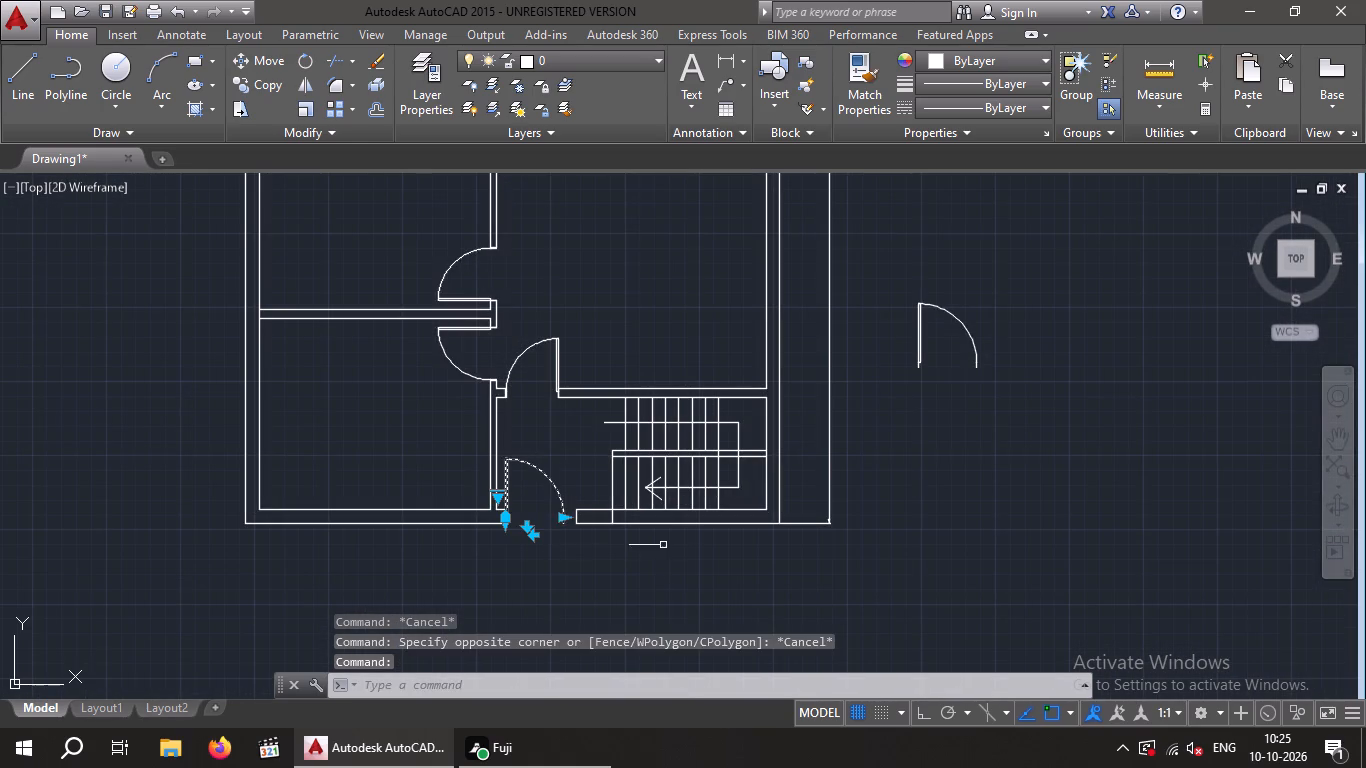
key("Delete")
Copy the Door - Imperial block by its hinge-side base point onto the outer corner of the south opening's west jamb.
scroll(1086, 607, "down", 2)
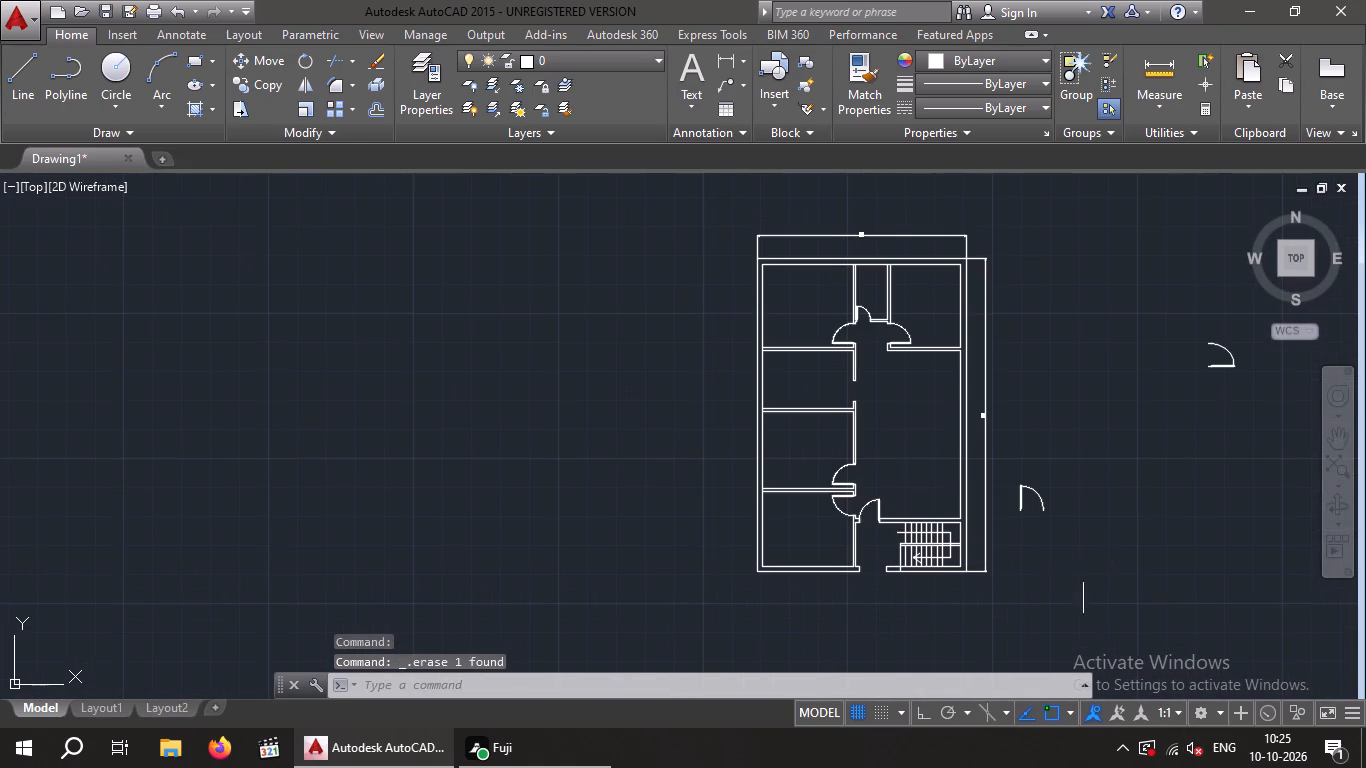
middle_click_drag(1183, 504, 794, 505)
left_click_drag(1106, 524, 972, 534)
left_click(952, 534)
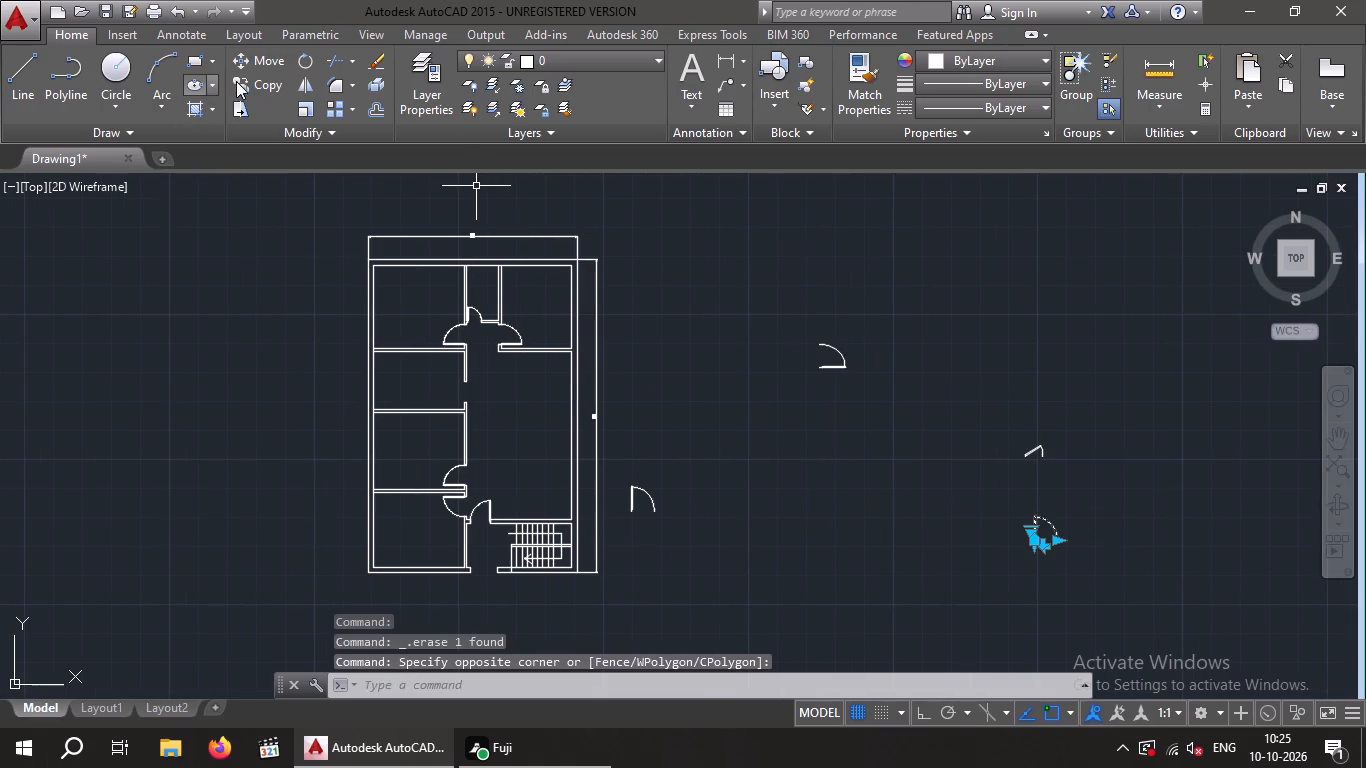
left_click(242, 84)
scroll(1035, 566, "down", 1)
scroll(1035, 566, "up", 3)
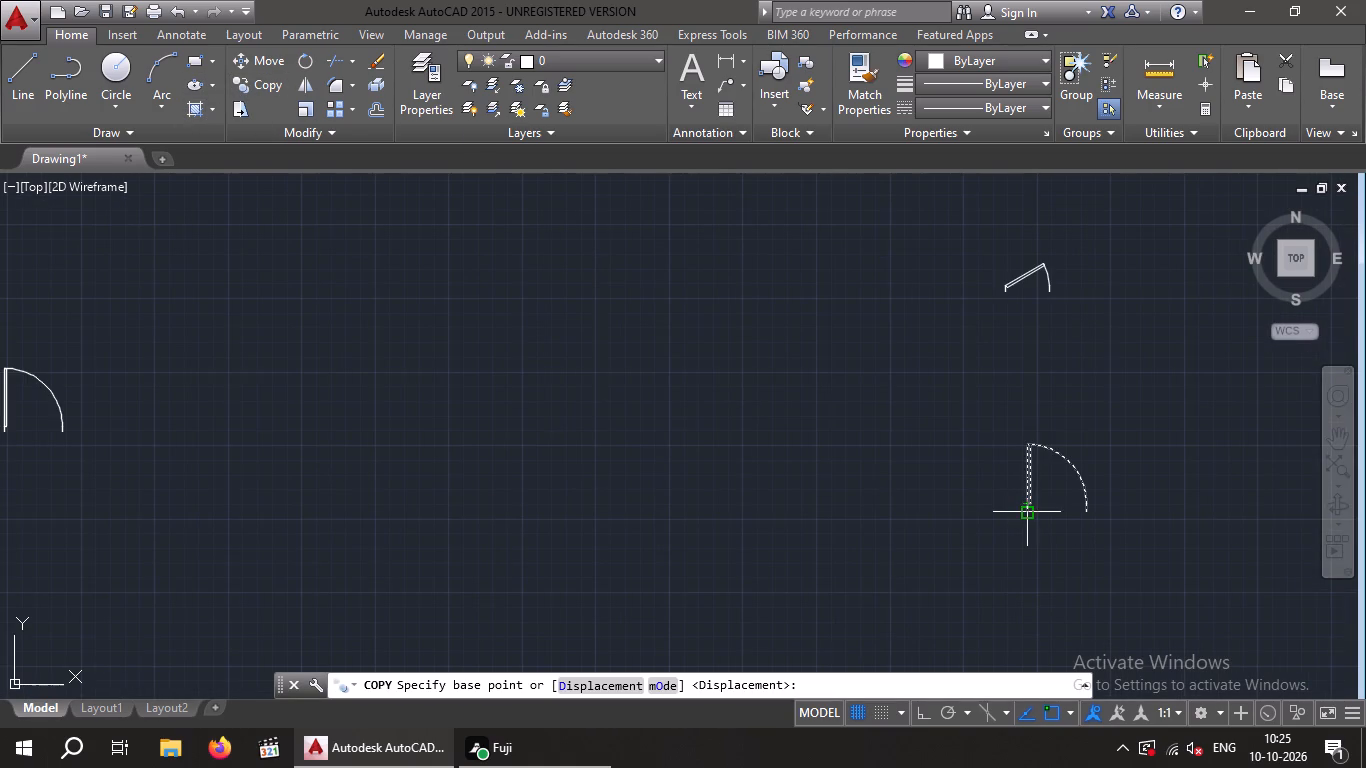
left_click_drag(1031, 515, 1016, 521)
scroll(291, 608, "down", 2)
middle_click_drag(311, 608, 597, 585)
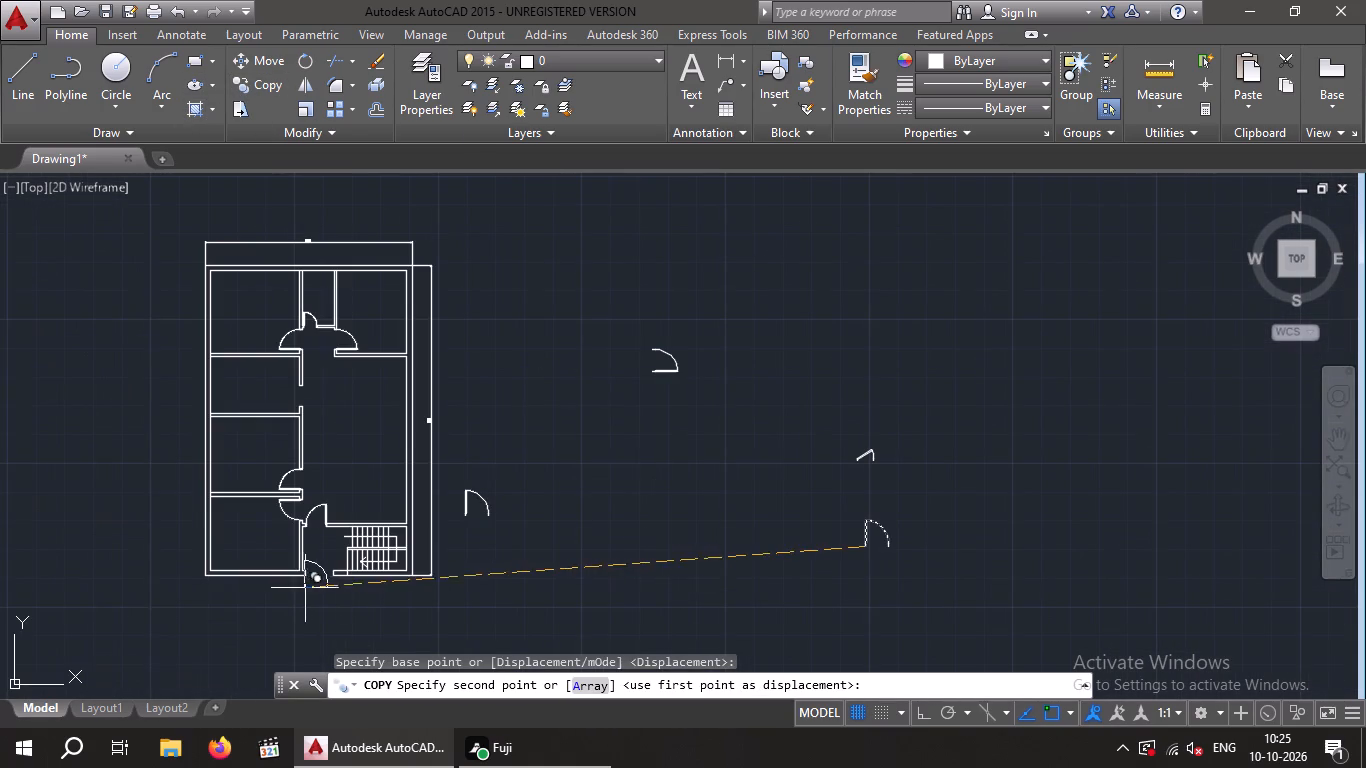
scroll(304, 576, "up", 4)
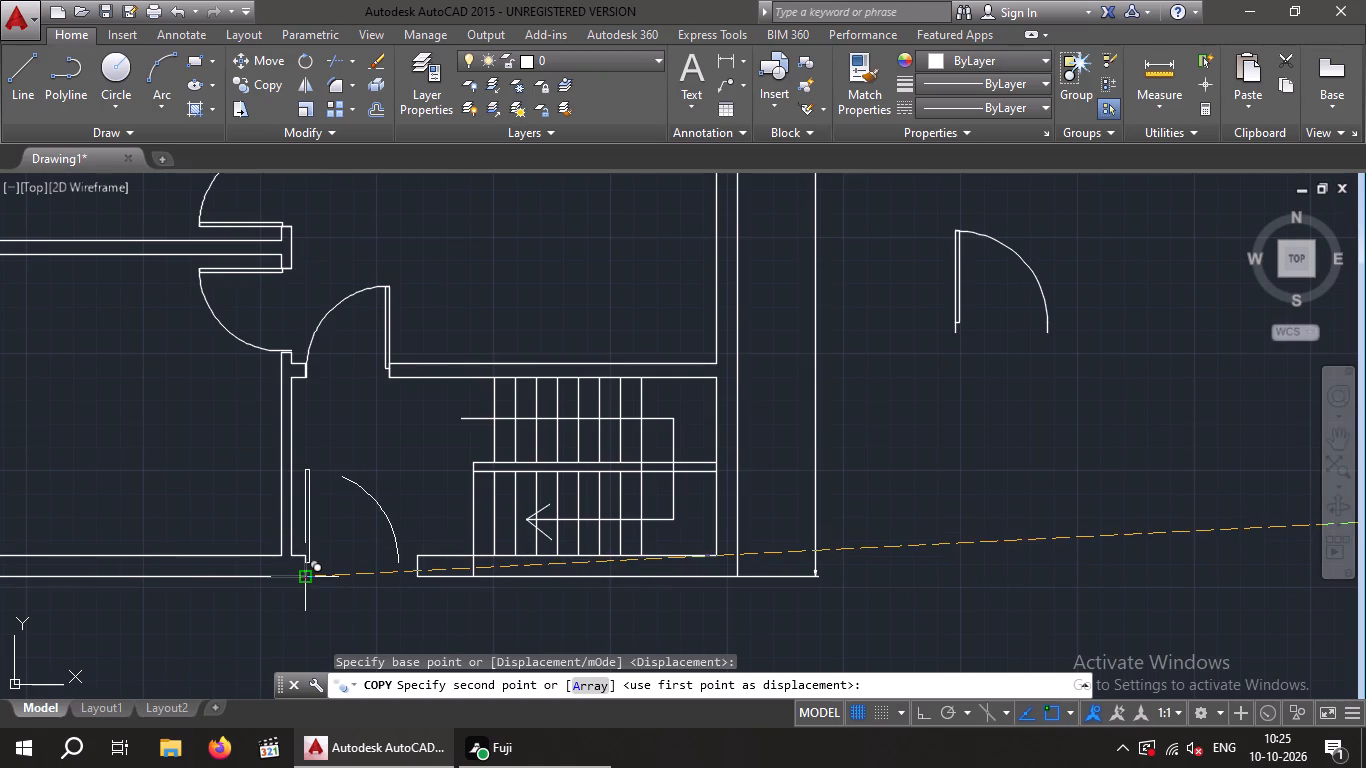
left_click(309, 577)
key("Escape")
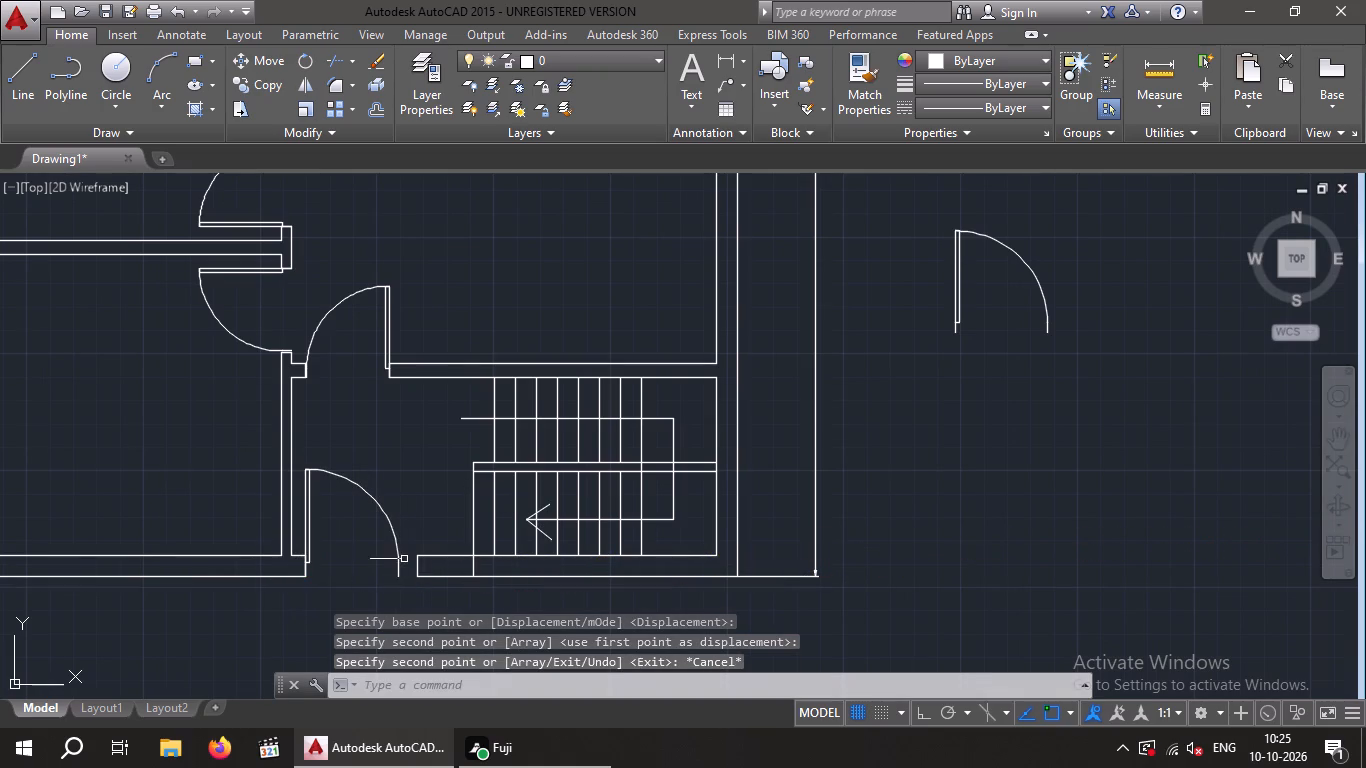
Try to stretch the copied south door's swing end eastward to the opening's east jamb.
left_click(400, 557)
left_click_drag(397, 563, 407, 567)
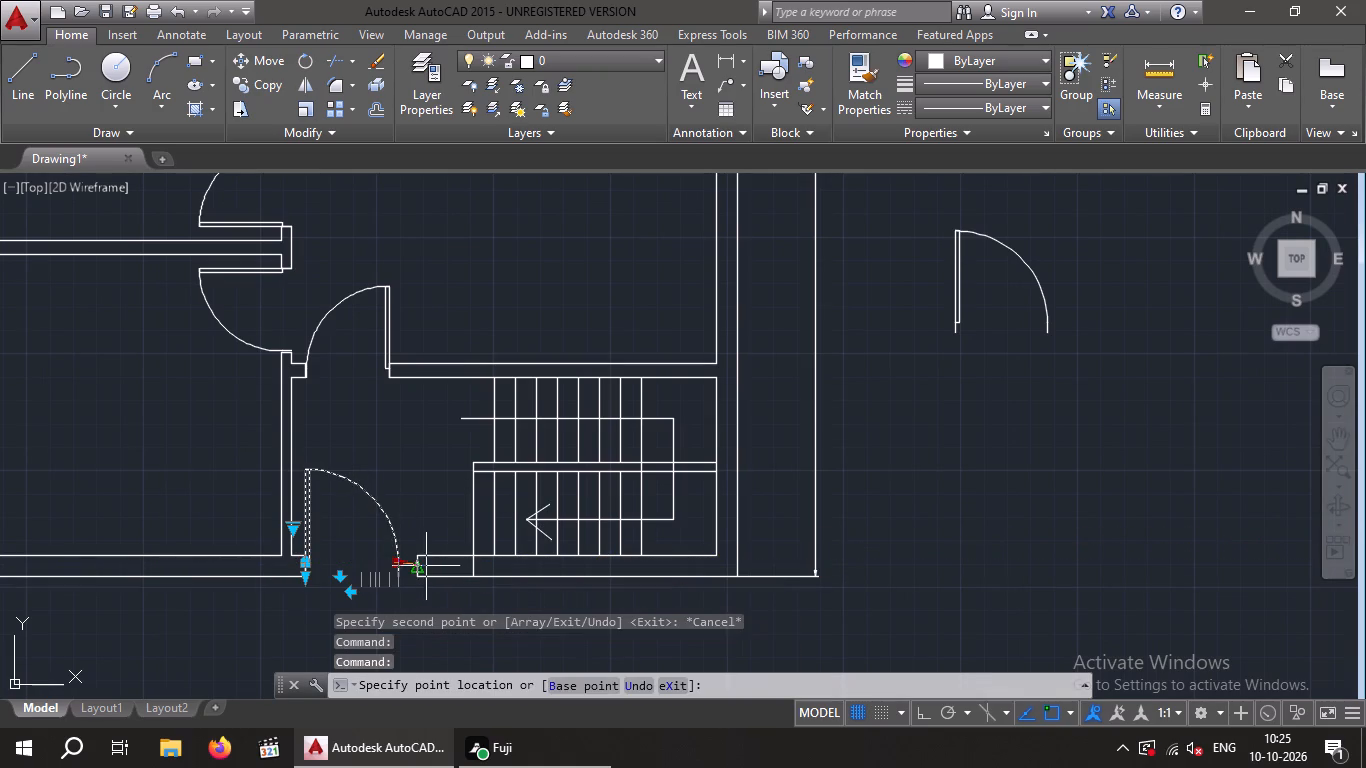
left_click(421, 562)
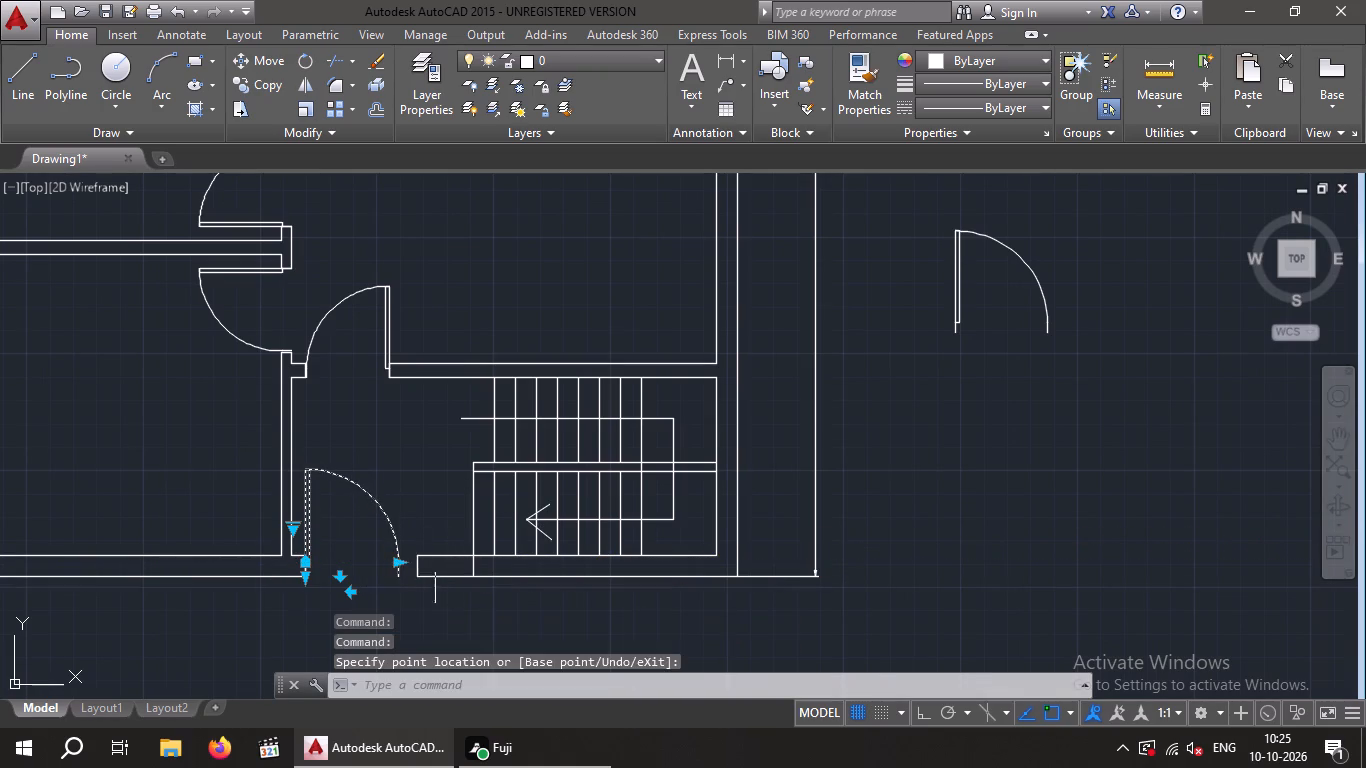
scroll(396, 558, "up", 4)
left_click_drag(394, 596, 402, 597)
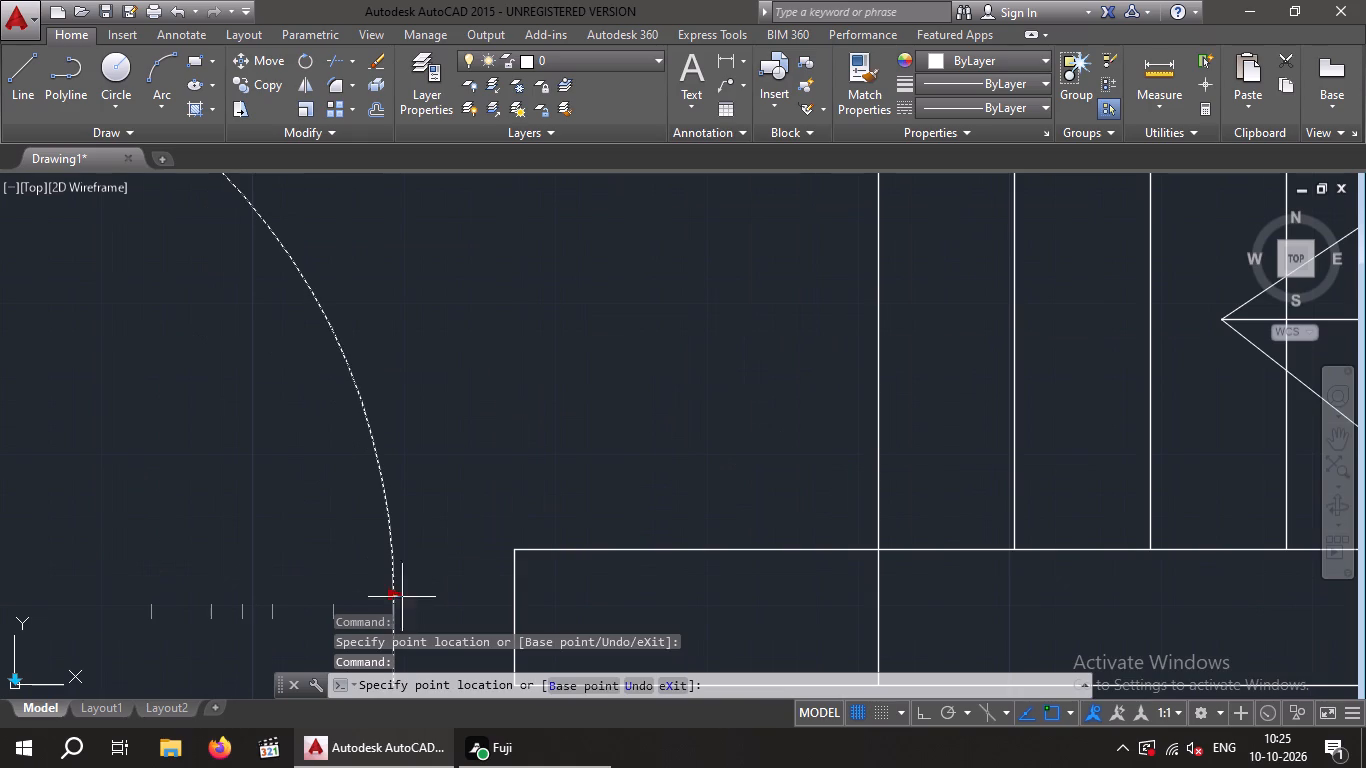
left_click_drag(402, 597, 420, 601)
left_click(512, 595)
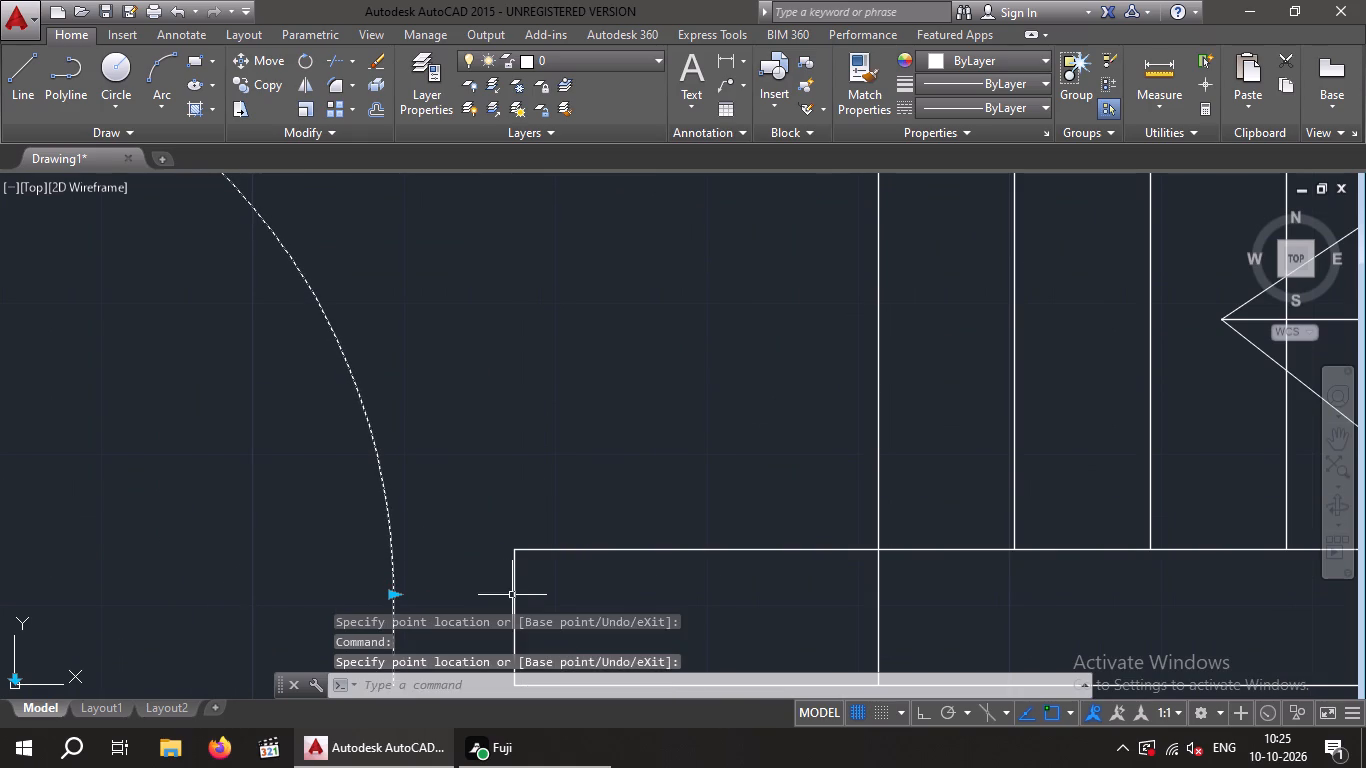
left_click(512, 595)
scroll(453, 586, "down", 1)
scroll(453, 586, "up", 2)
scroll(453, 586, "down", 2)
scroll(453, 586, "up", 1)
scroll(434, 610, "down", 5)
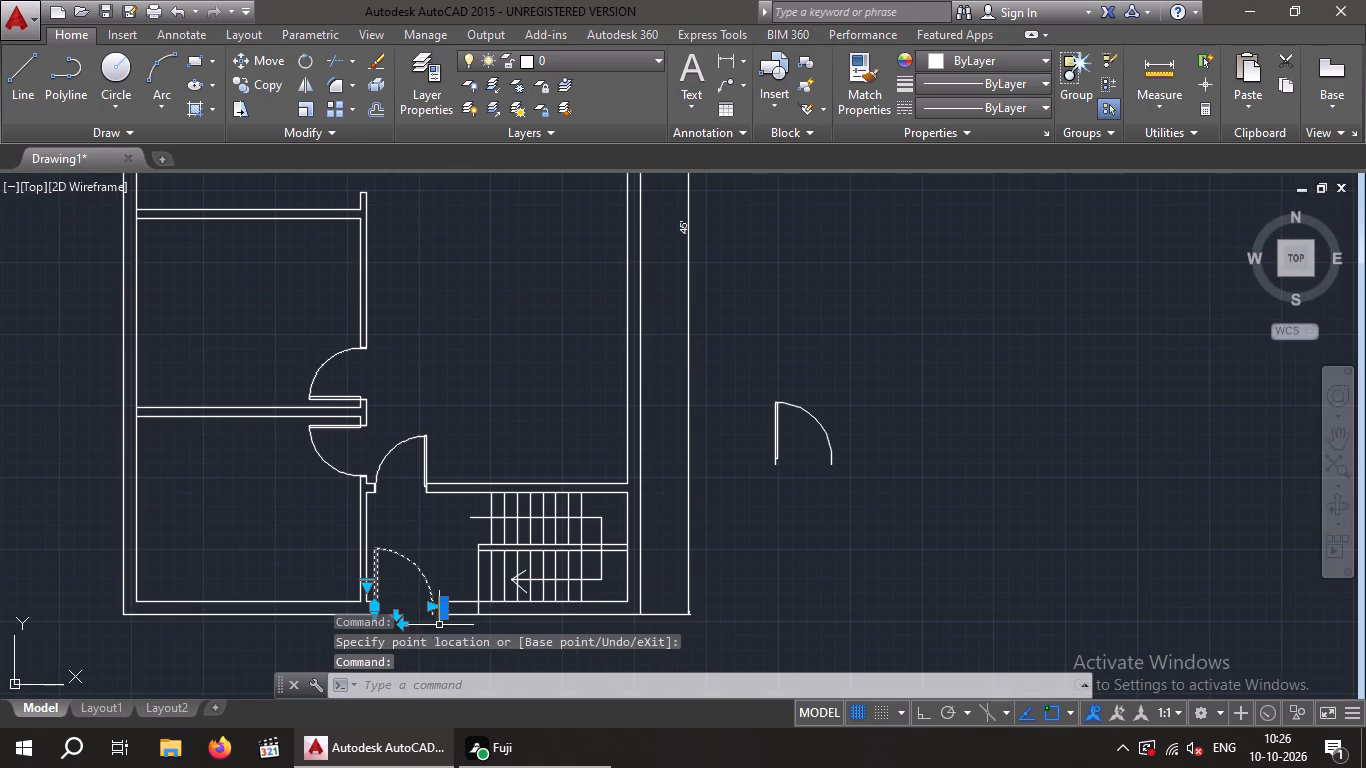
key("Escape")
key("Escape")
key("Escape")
Move the south opening's east jamb line westward to just short of the door's swing end.
middle_click_drag(432, 573, 432, 559)
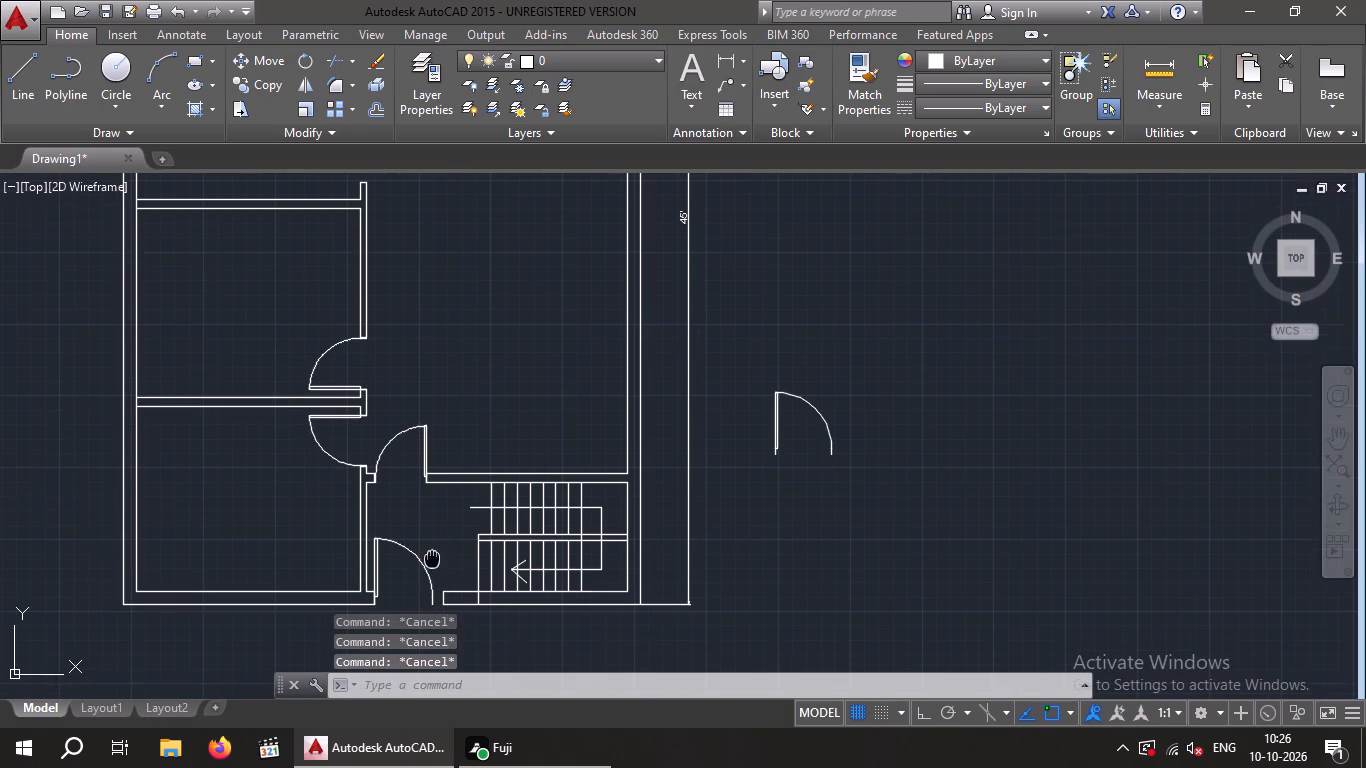
middle_click_drag(432, 559, 437, 526)
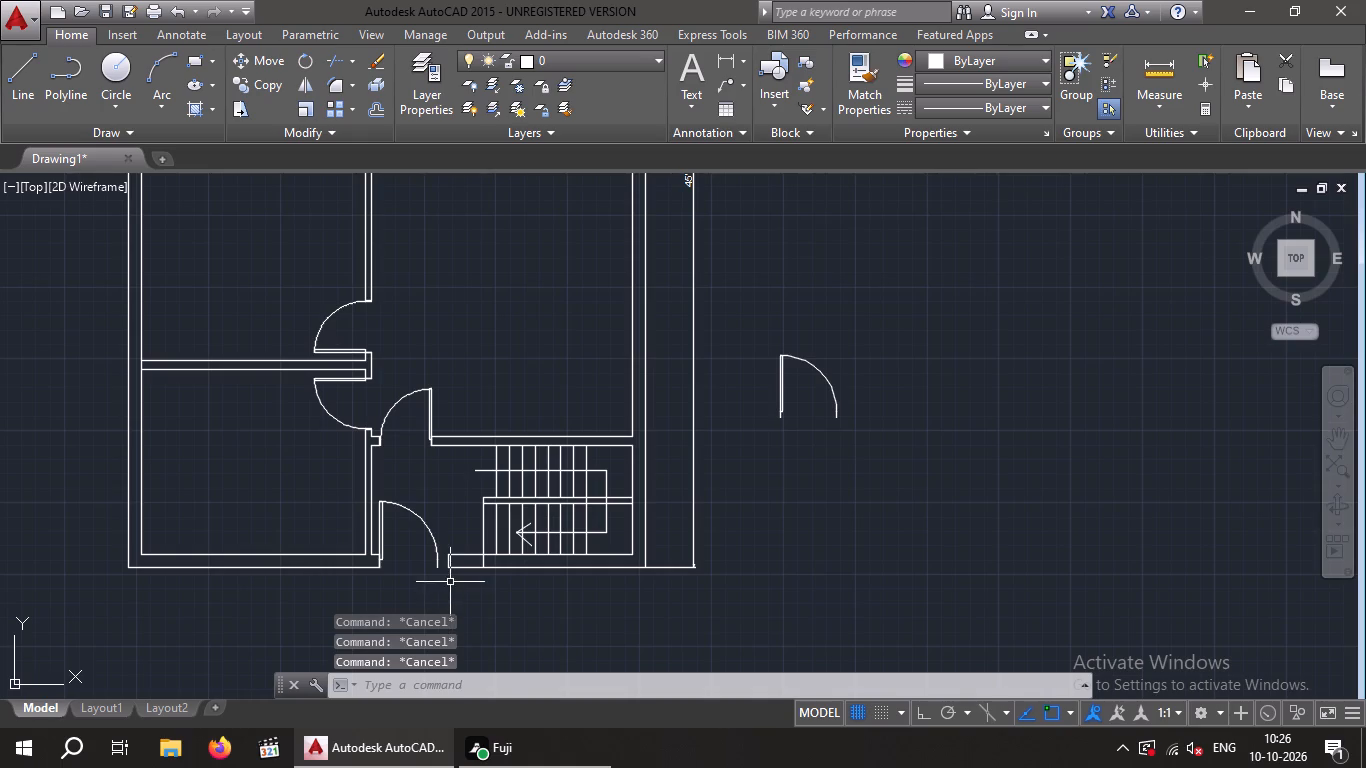
scroll(450, 580, "up", 4)
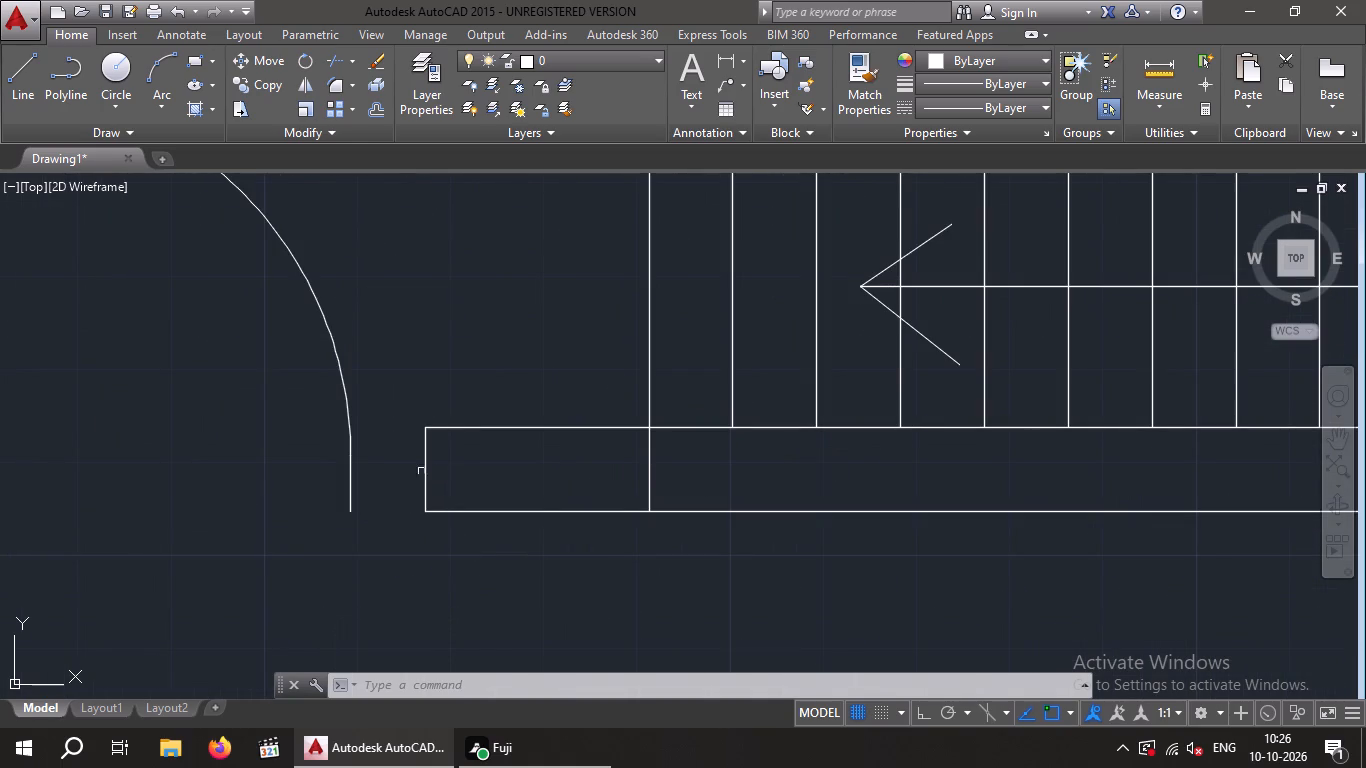
left_click(427, 477)
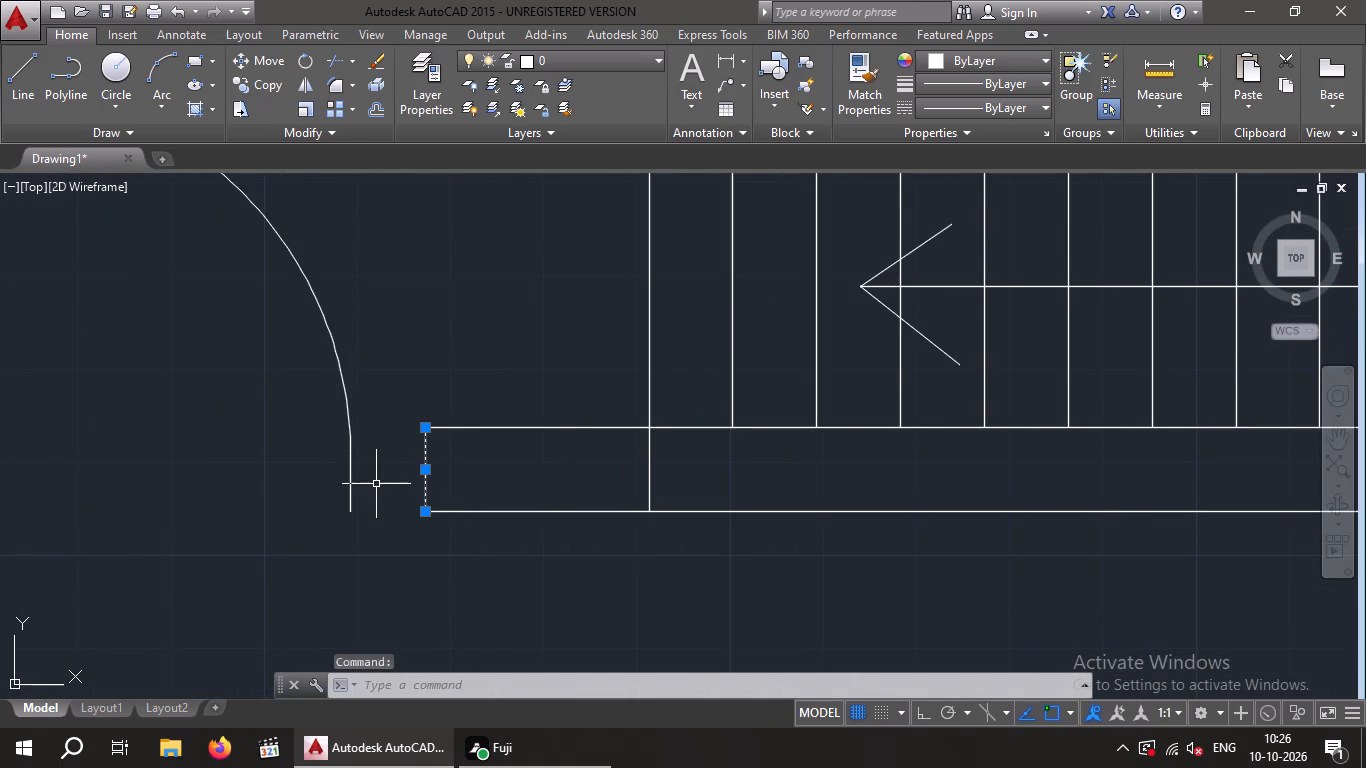
left_click_drag(423, 468, 353, 475)
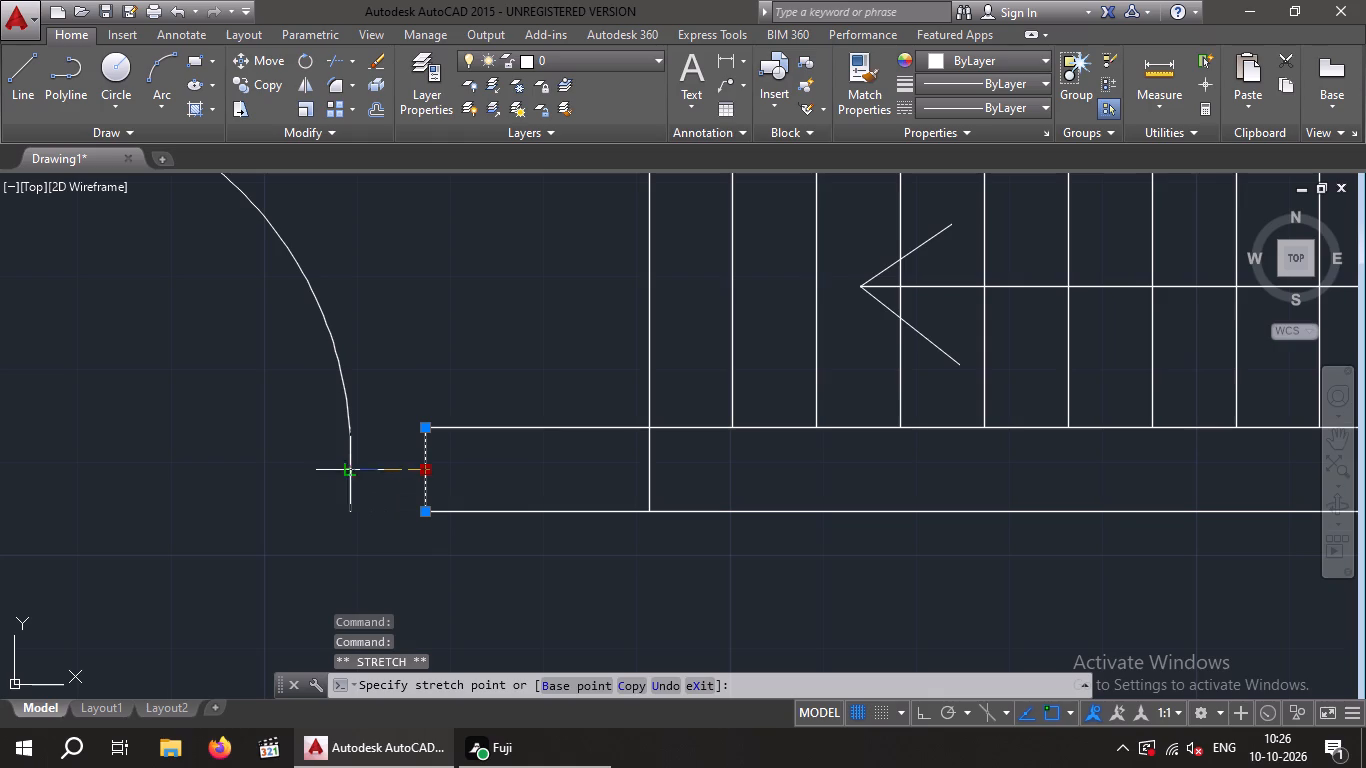
left_click_drag(353, 475, 367, 466)
left_click(367, 466)
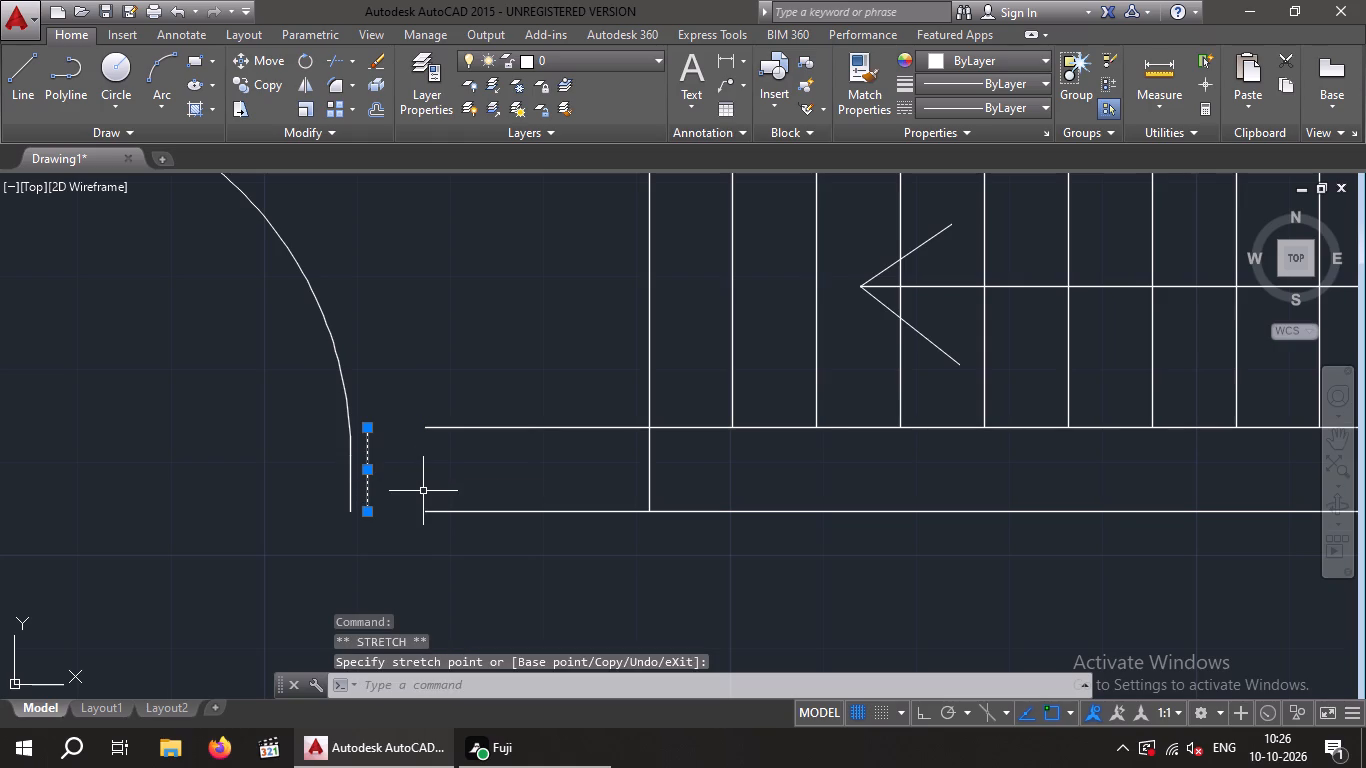
key("Escape")
Extend the south wall's inner and outer lines westward to the moved jamb line.
key("e")
key("x")
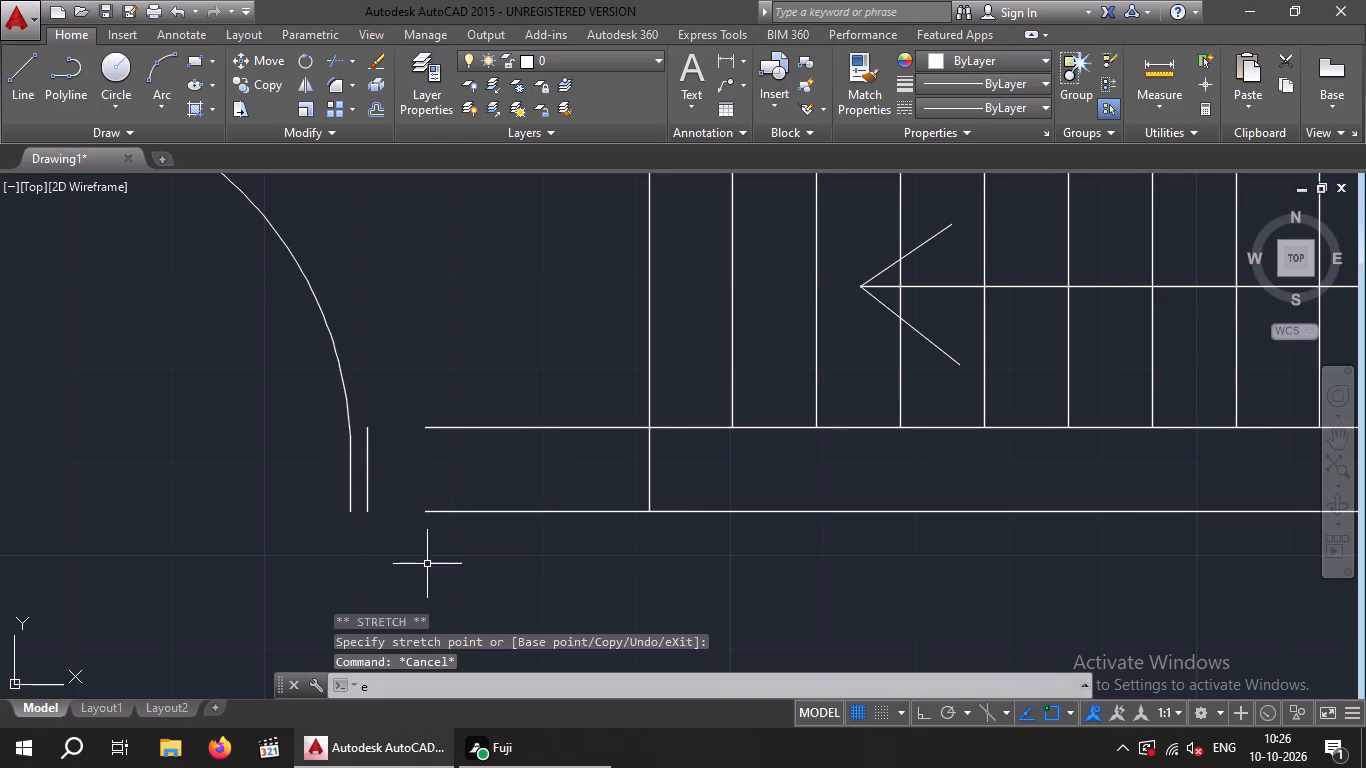
key("space")
key("space")
left_click(438, 511)
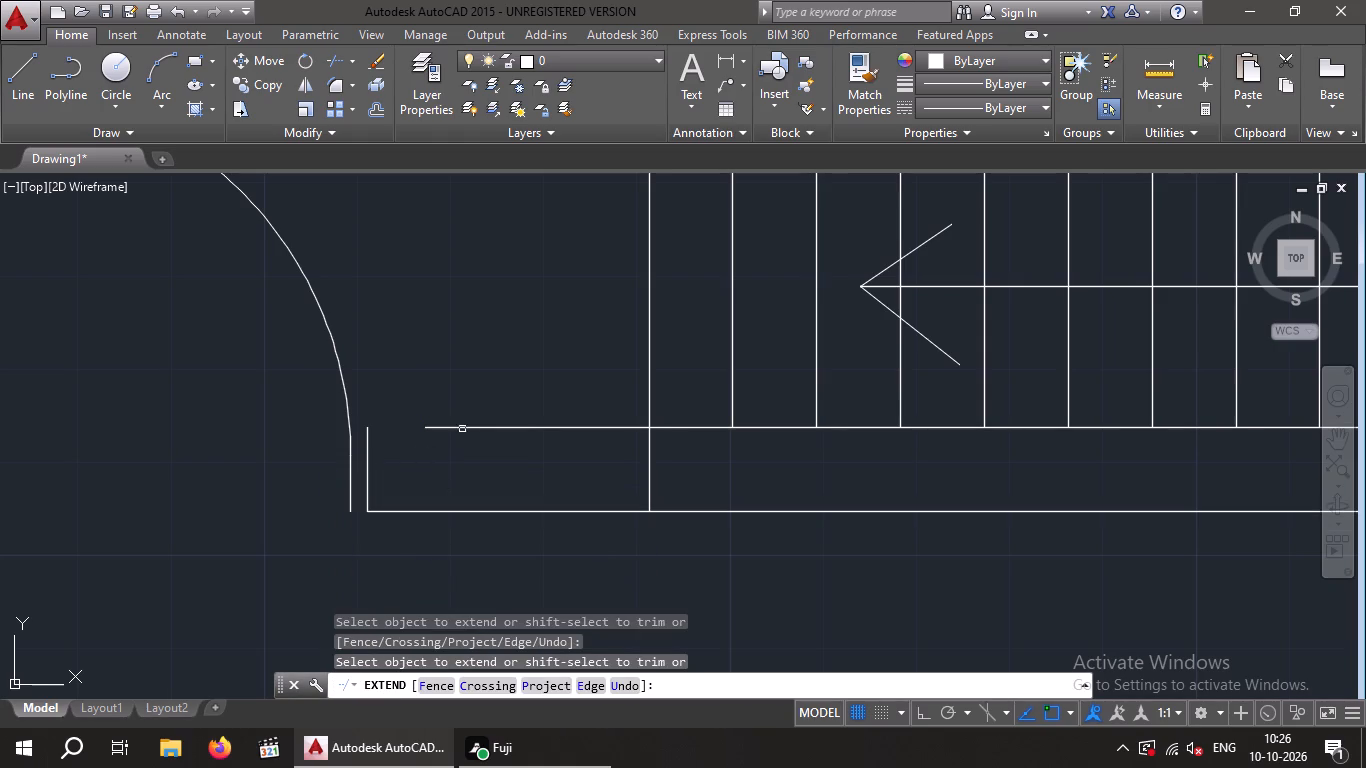
left_click(462, 428)
key("Escape")
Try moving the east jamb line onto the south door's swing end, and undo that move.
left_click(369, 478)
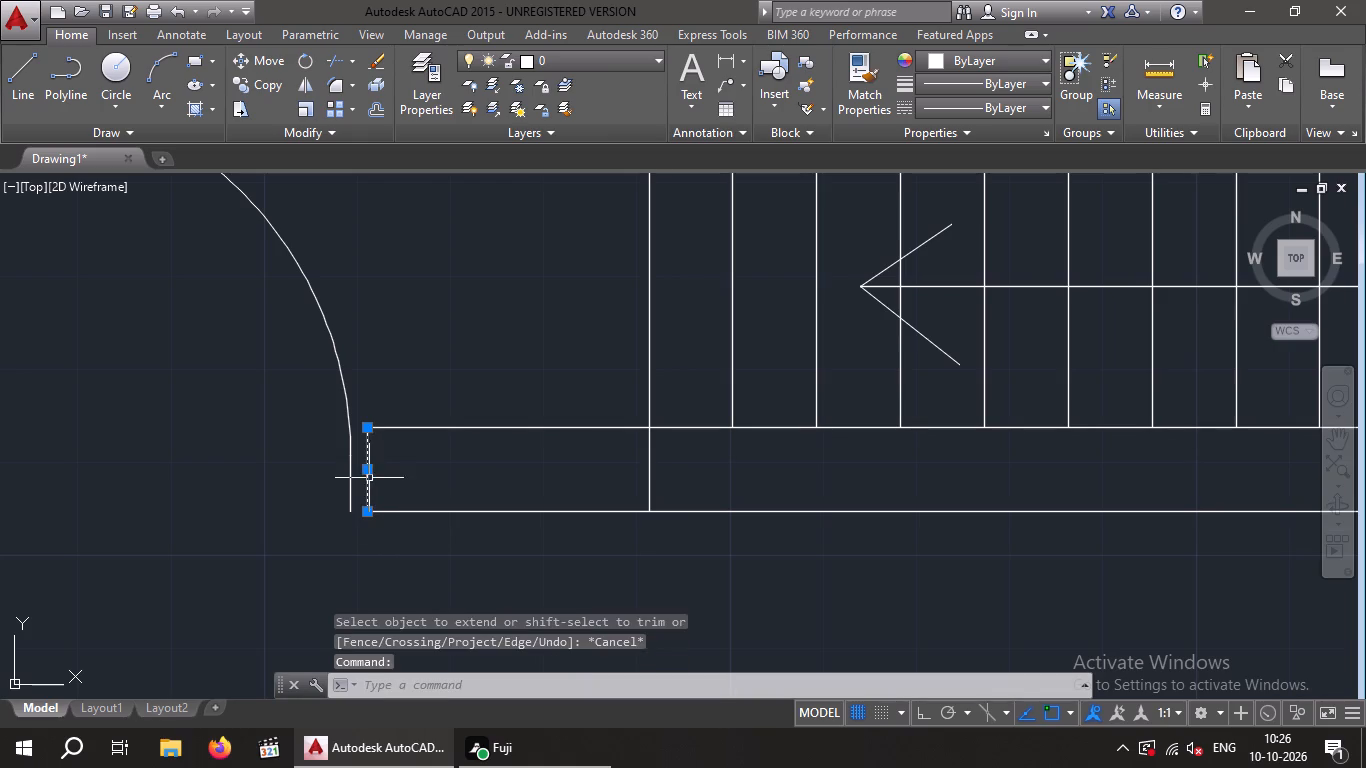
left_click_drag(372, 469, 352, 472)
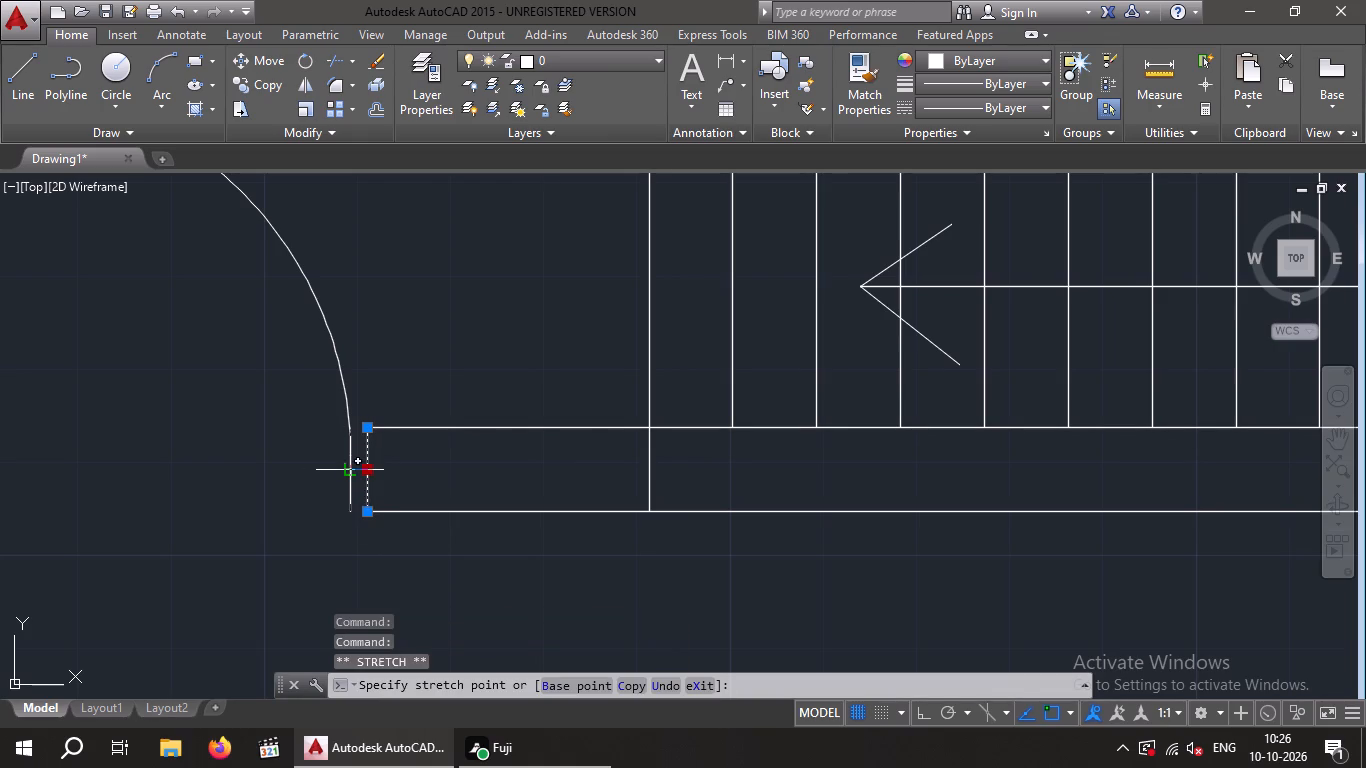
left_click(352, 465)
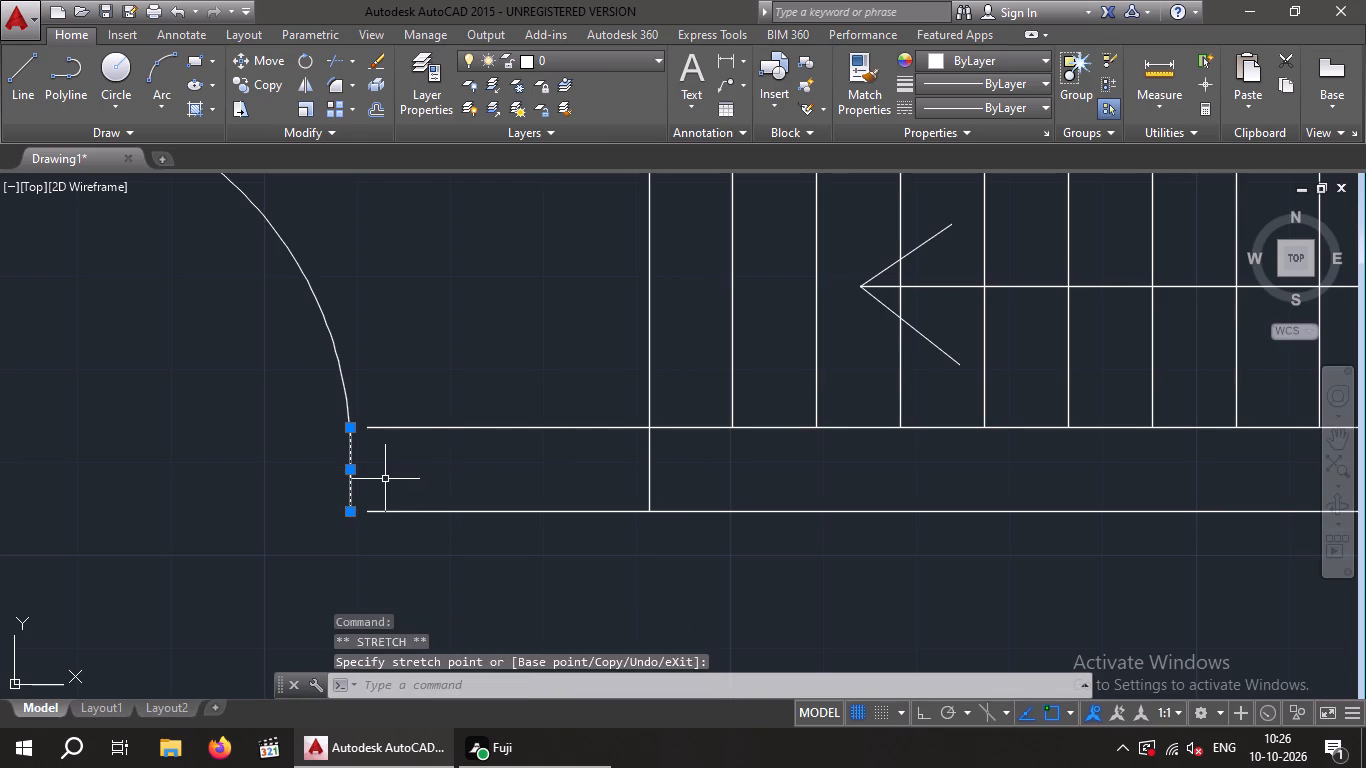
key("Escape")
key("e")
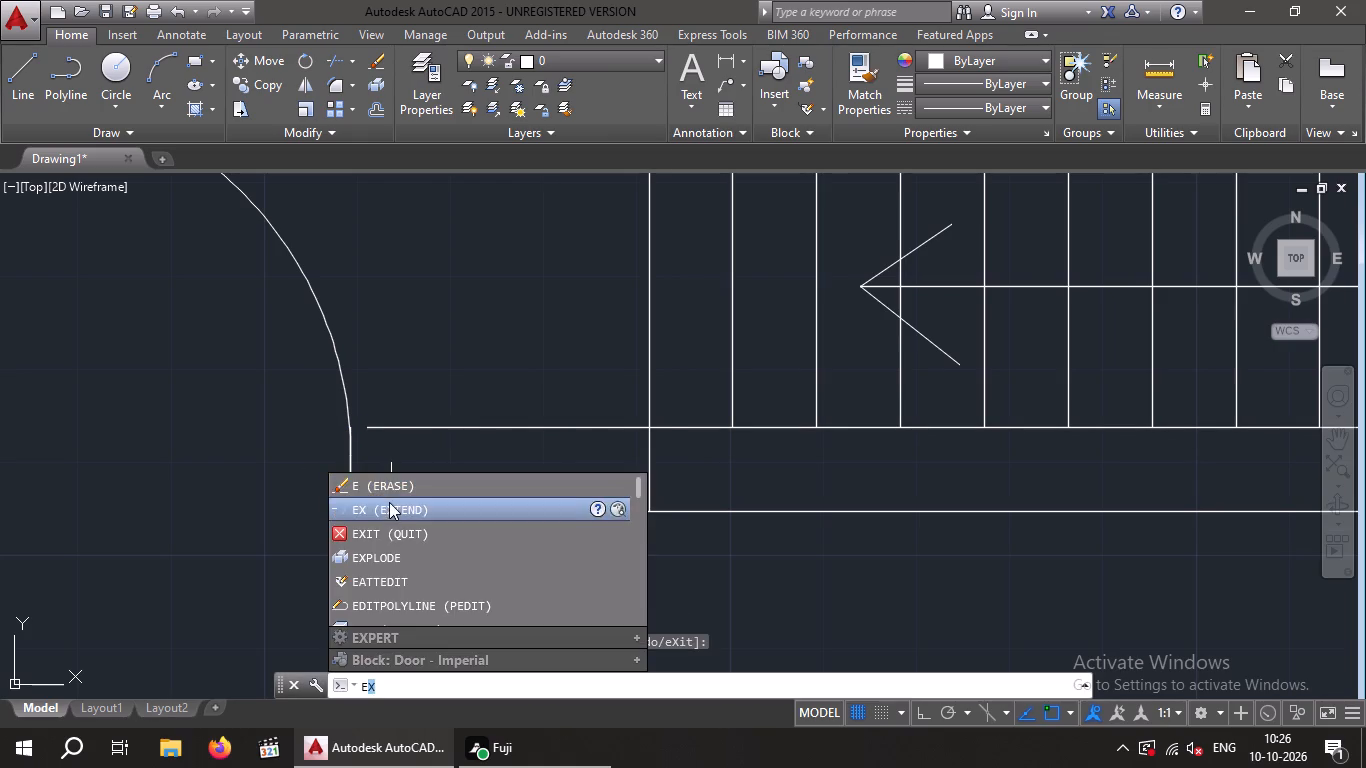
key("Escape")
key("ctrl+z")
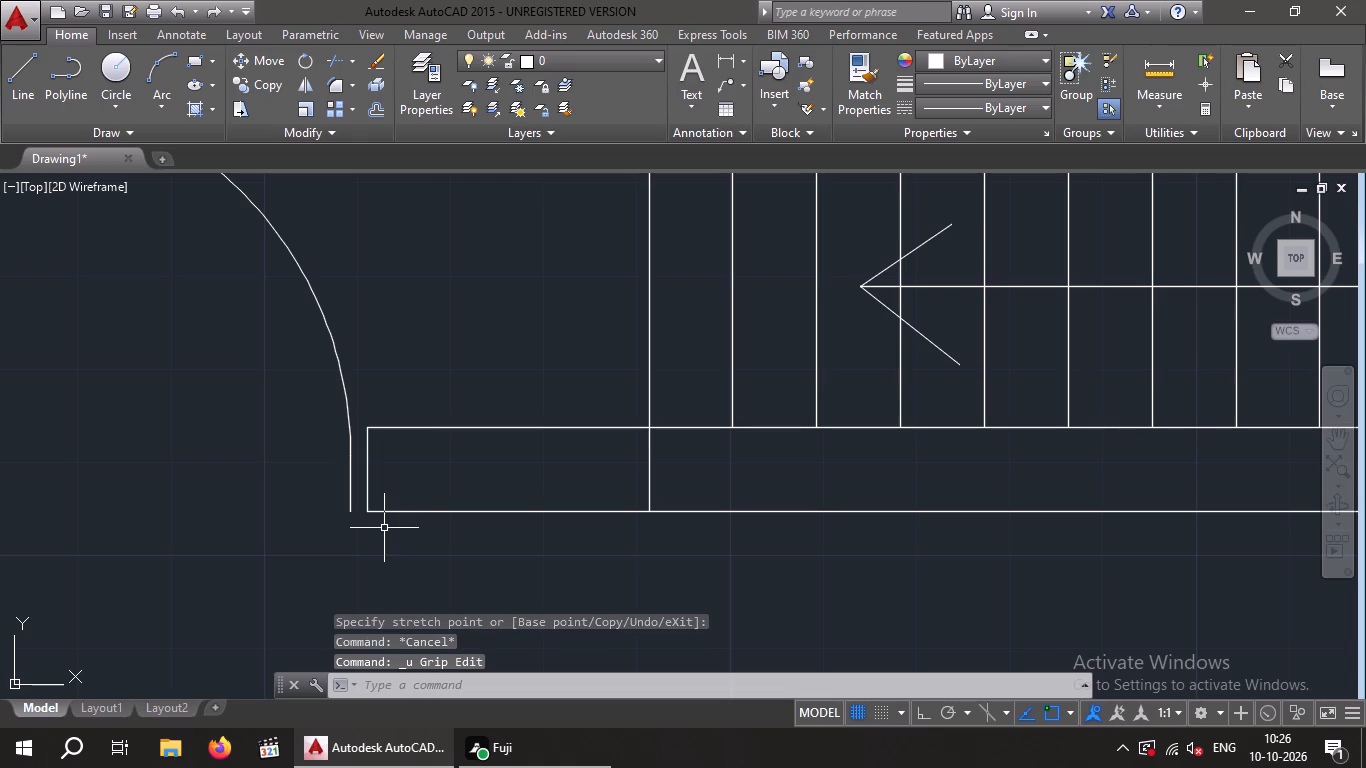
Examine the fit between the south door's swing end and the opening's east jamb.
scroll(384, 530, "up", 1)
scroll(384, 531, "down", 1)
scroll(384, 531, "up", 1)
scroll(436, 569, "down", 1)
scroll(436, 570, "up", 2)
scroll(439, 574, "down", 2)
scroll(440, 574, "up", 2)
scroll(440, 575, "down", 1)
scroll(541, 550, "down", 3)
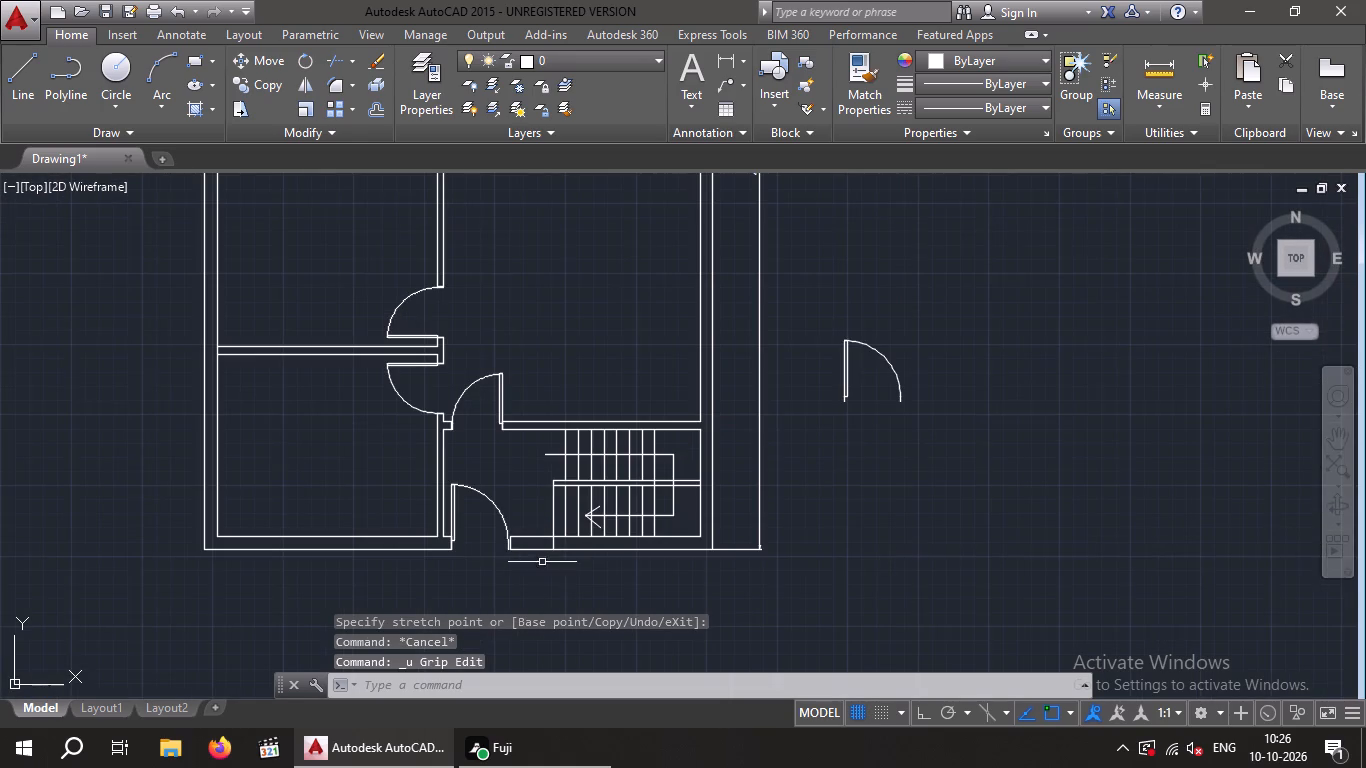
scroll(507, 528, "up", 3)
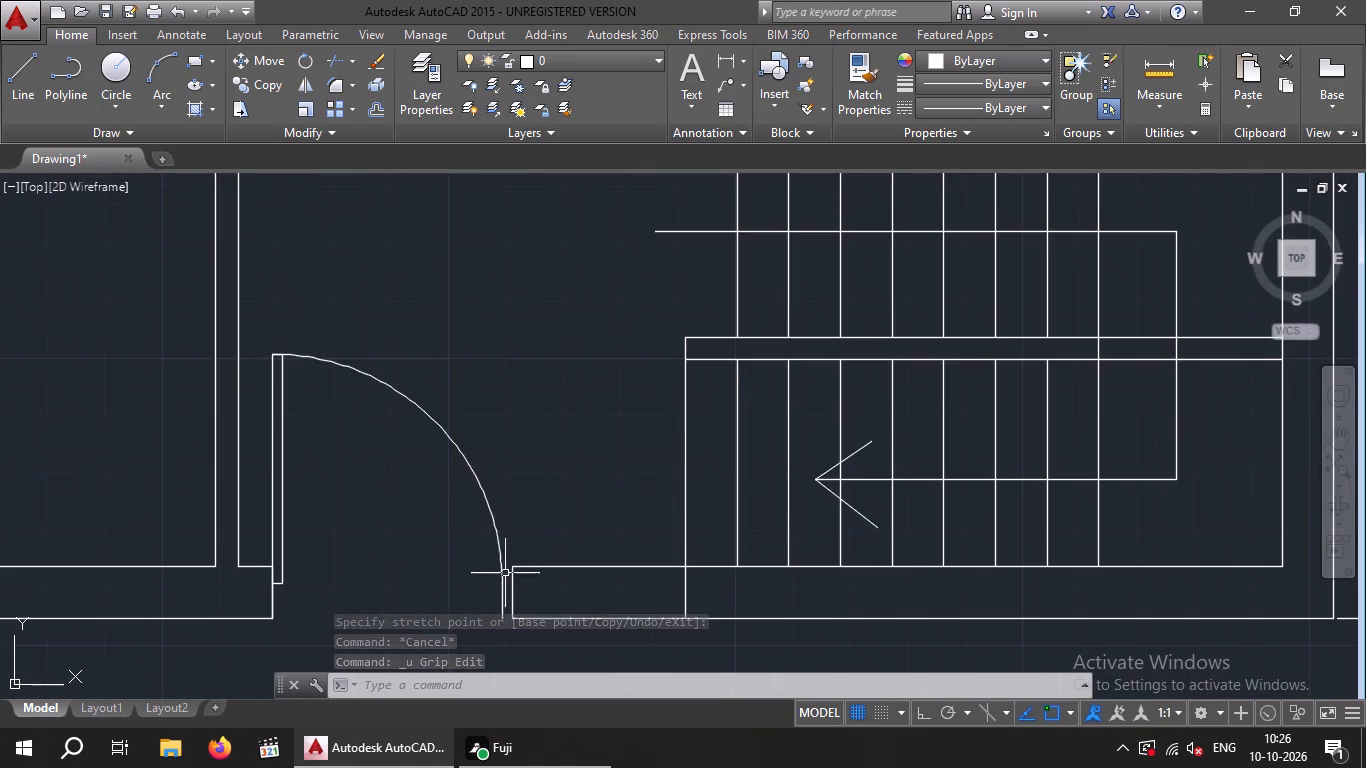
Move the south opening's east jamb line about 1" westward, closer to the south door's swing end.
scroll(512, 582, "up", 1)
scroll(512, 582, "down", 1)
scroll(512, 582, "up", 1)
scroll(514, 591, "down", 1)
scroll(519, 589, "up", 1)
middle_click_drag(522, 587, 516, 523)
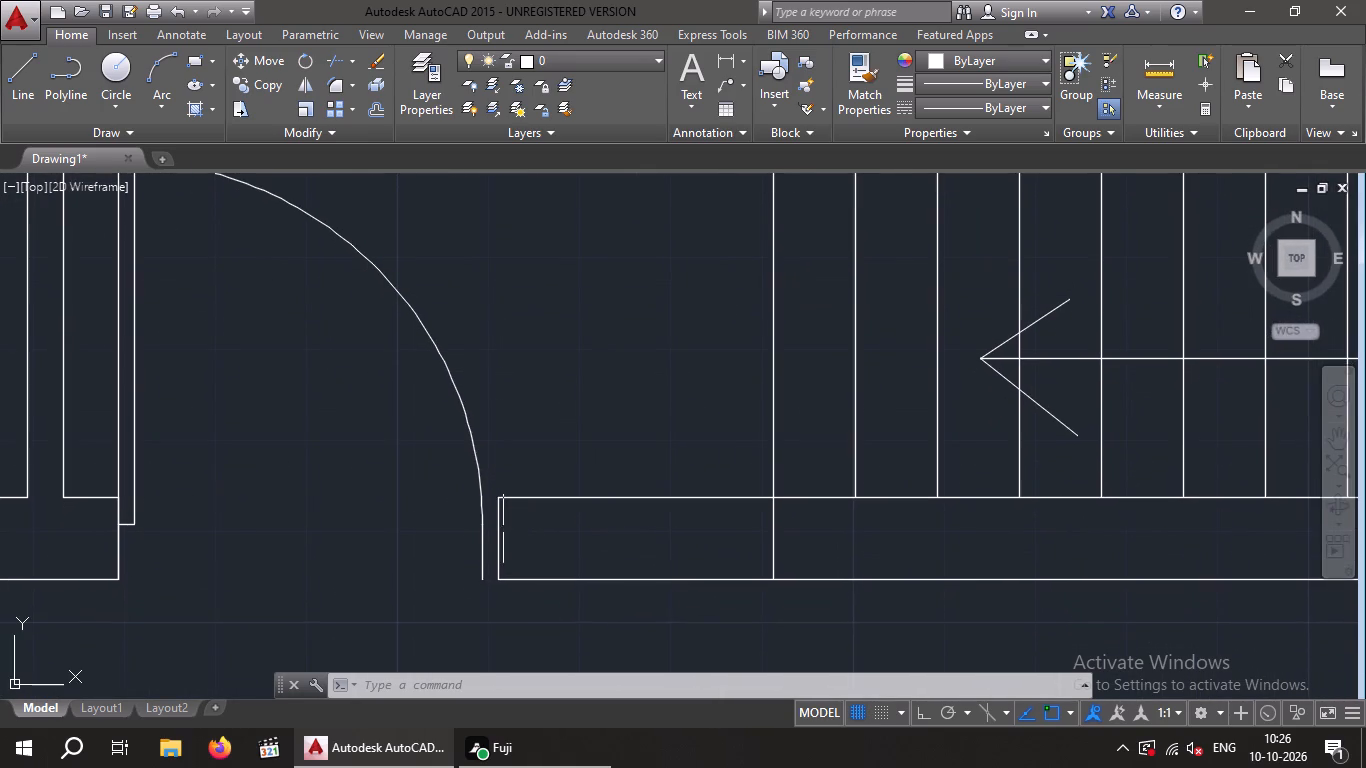
scroll(504, 535, "up", 2)
left_click(486, 549)
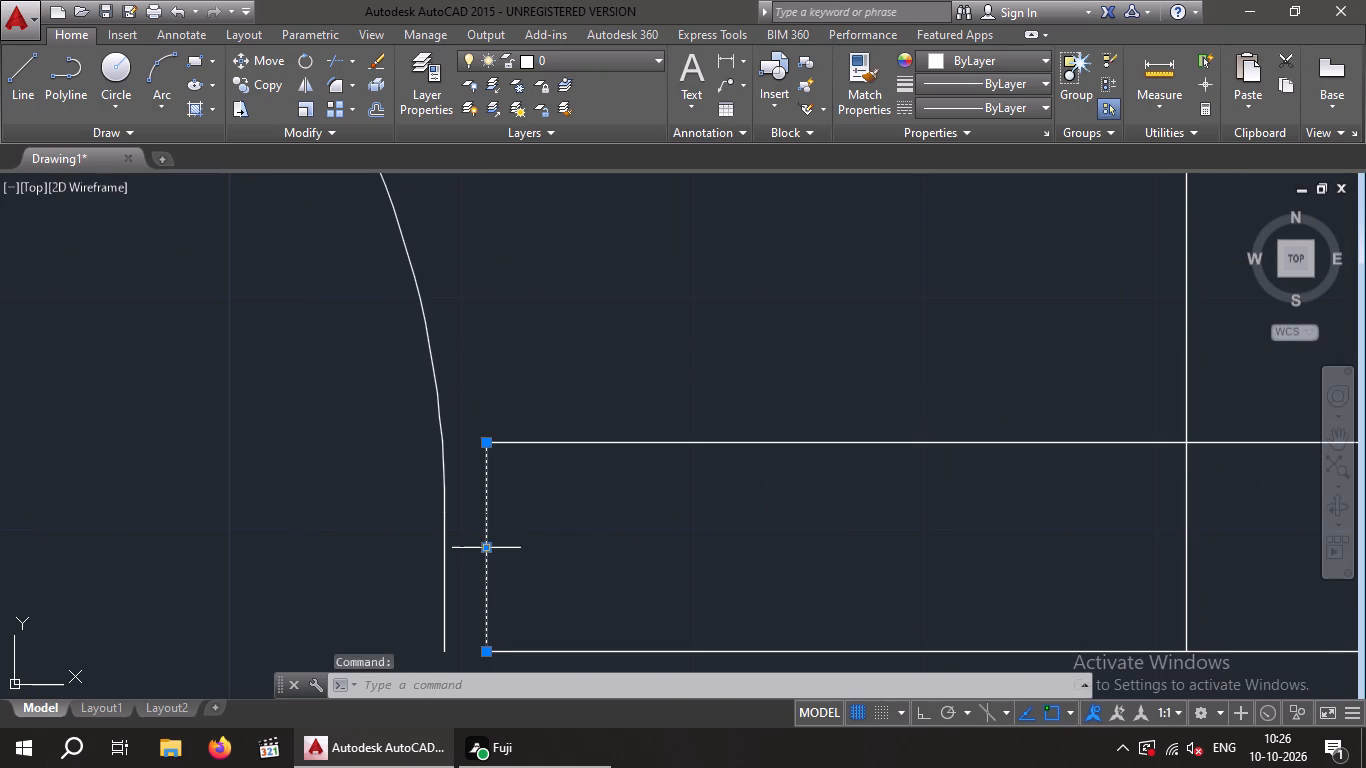
left_click_drag(486, 548, 470, 552)
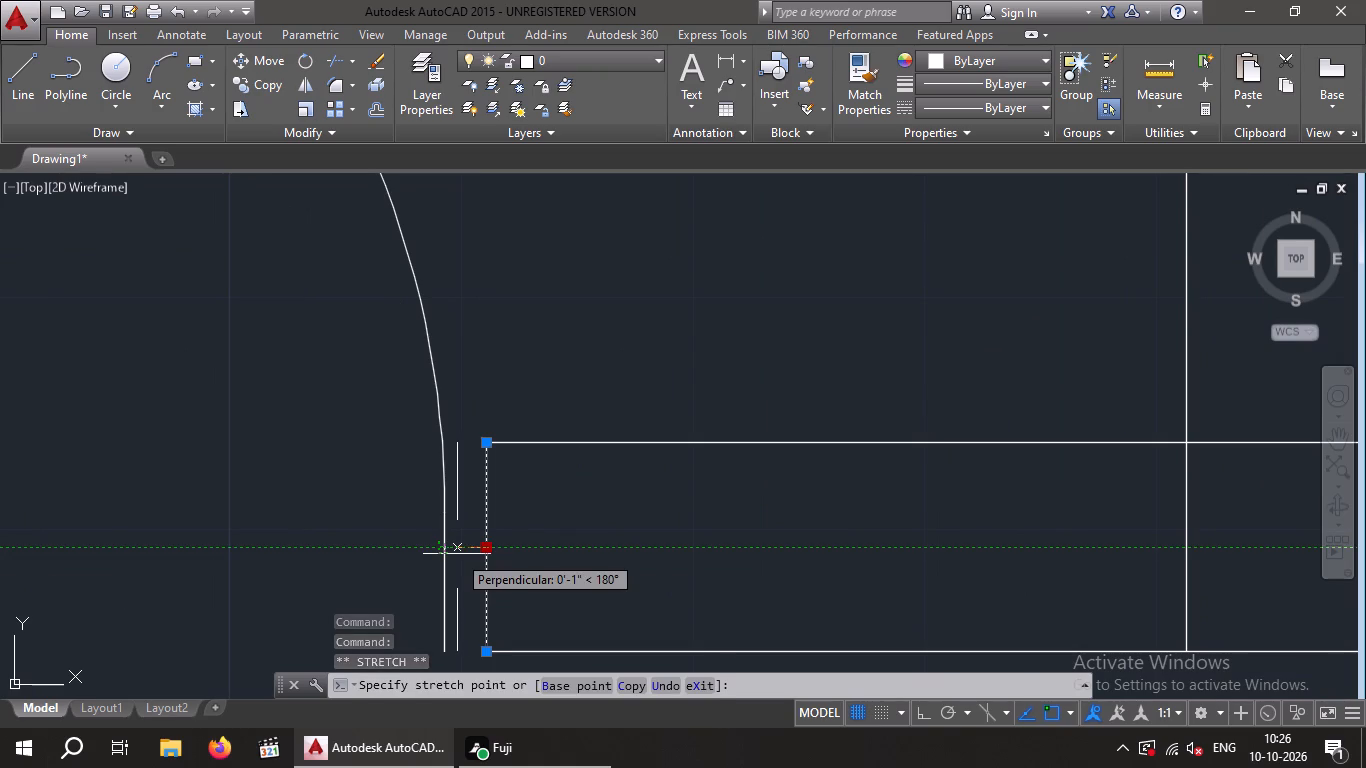
left_click(457, 554)
key("Escape")
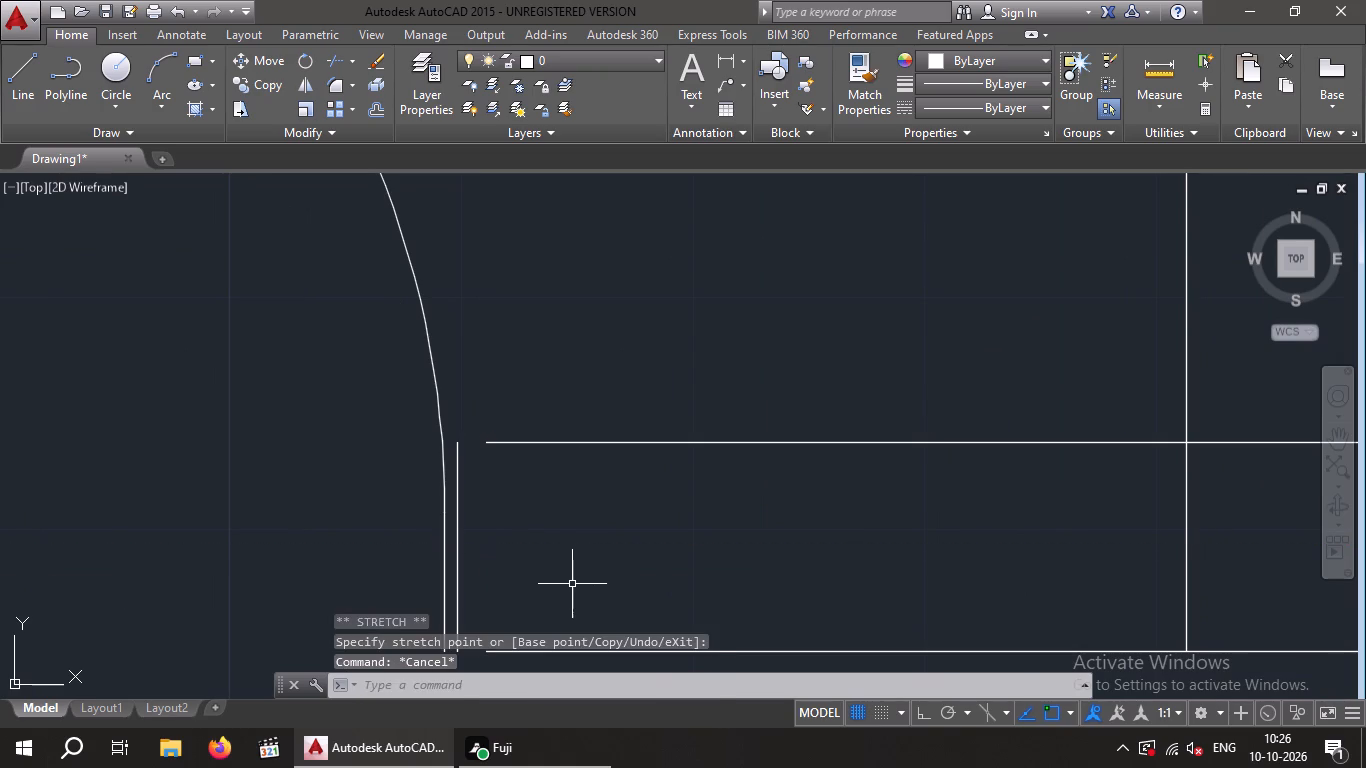
Extend the south wall's inner and outer lines westward to meet the moved east jamb line.
key("e")
key("x")
key("space")
key("space")
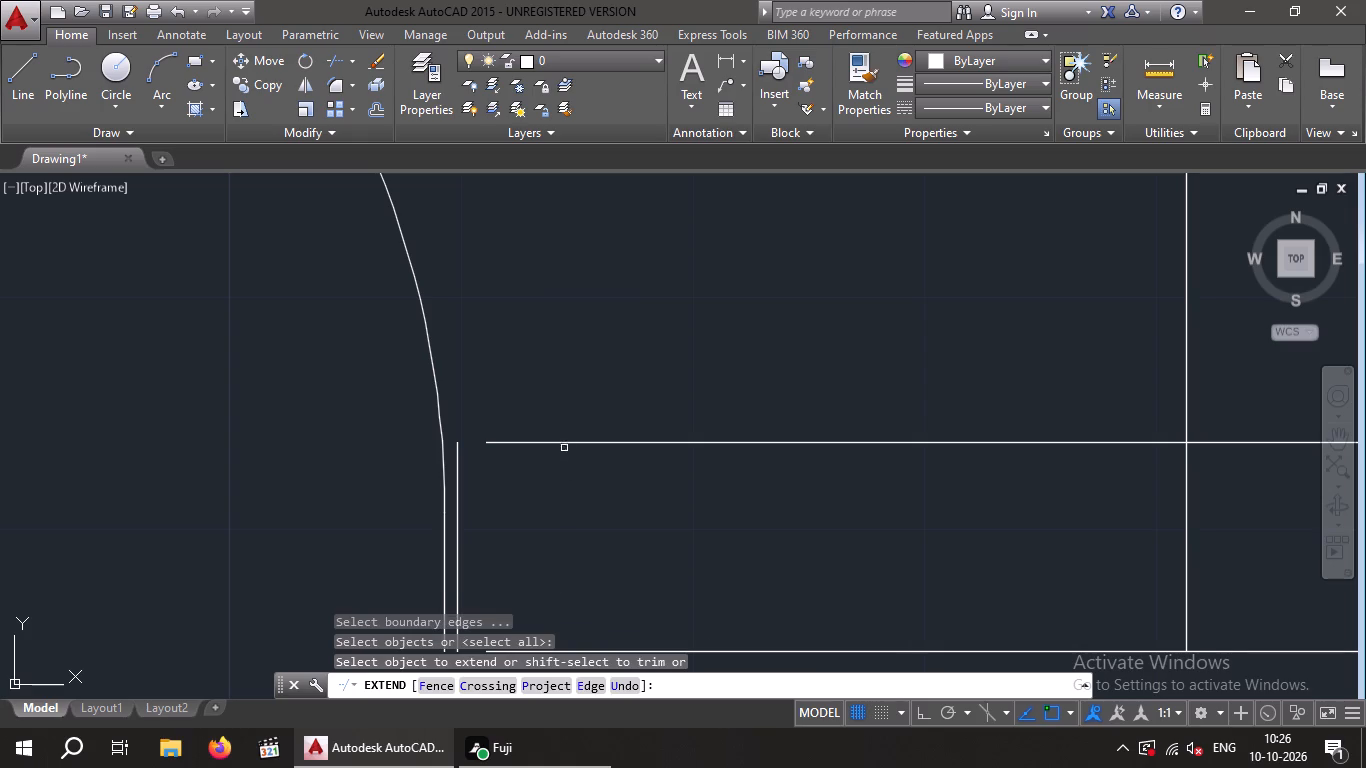
left_click(564, 445)
scroll(590, 575, "down", 1)
scroll(590, 574, "up", 1)
middle_click_drag(590, 572, 606, 468)
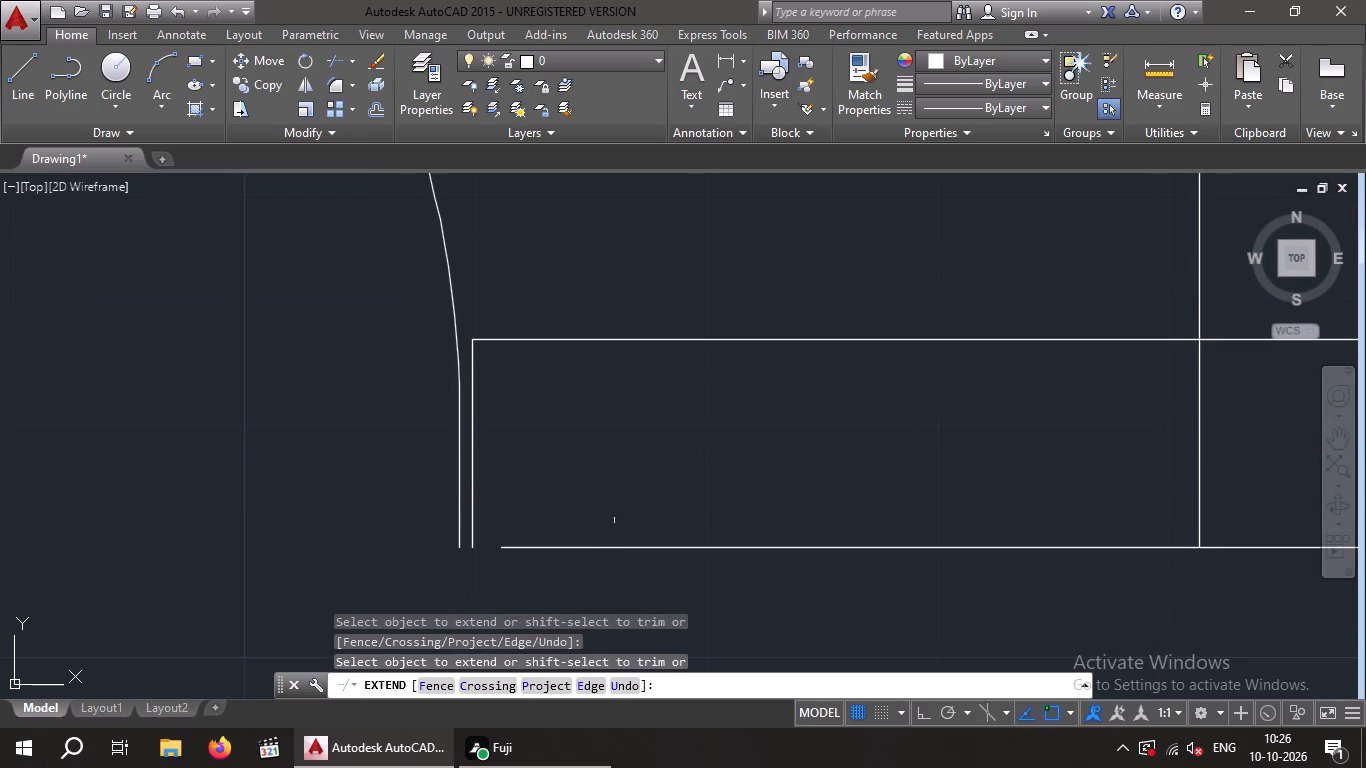
left_click(543, 550)
scroll(661, 594, "down", 4)
key("Escape")
key("Escape")
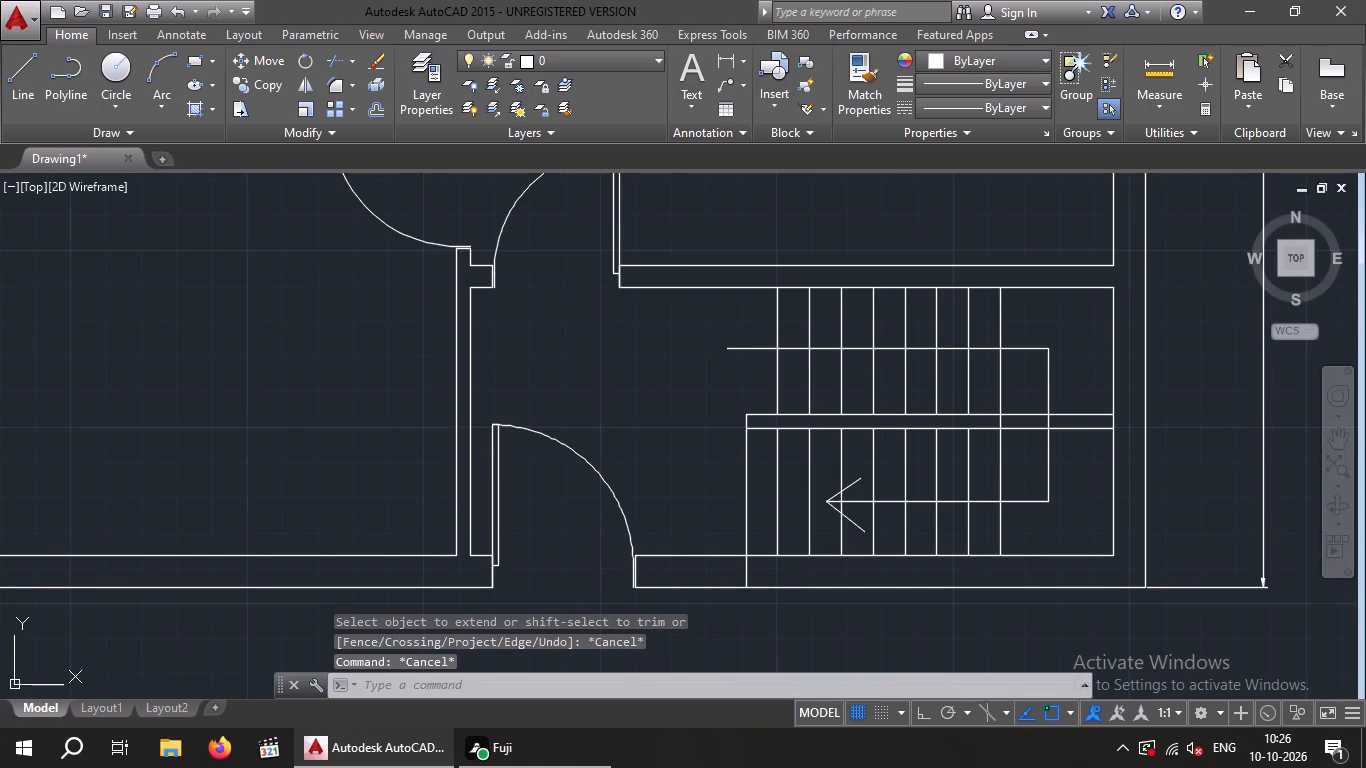
Erase the four spare door blocks lying outside the floor plan on its east side.
scroll(661, 356, "down", 1)
middle_click_drag(657, 406, 440, 423)
scroll(549, 481, "down", 2)
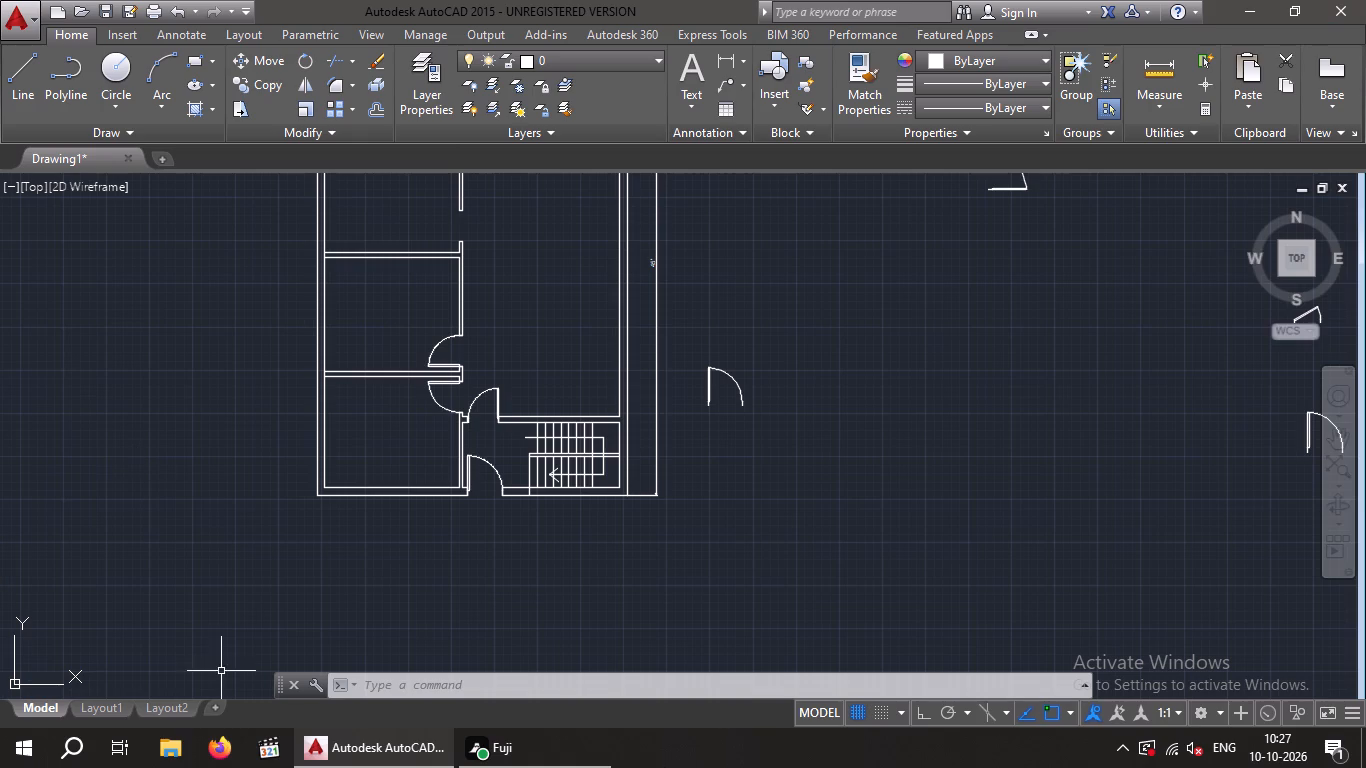
scroll(760, 440, "down", 2)
scroll(760, 440, "up", 1)
middle_click_drag(760, 440, 703, 504)
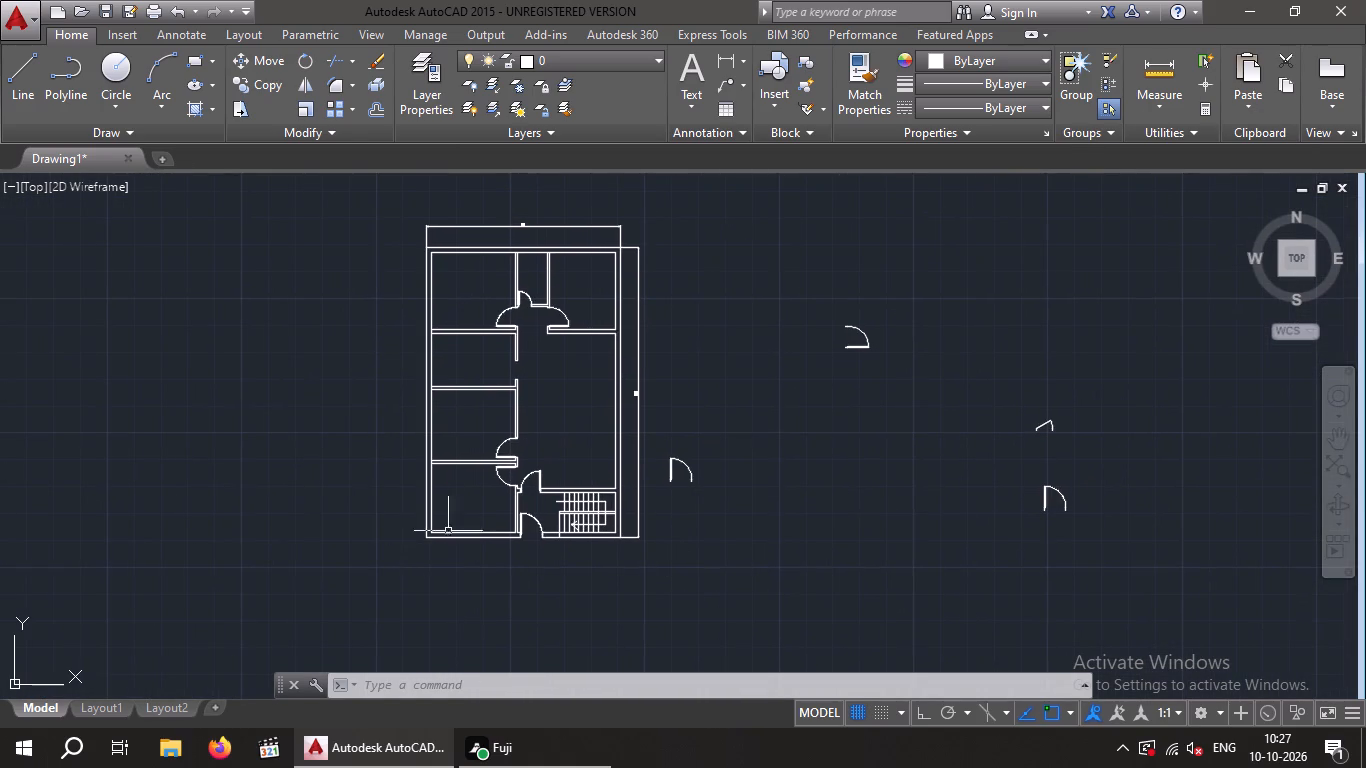
left_click(654, 465)
left_click(685, 493)
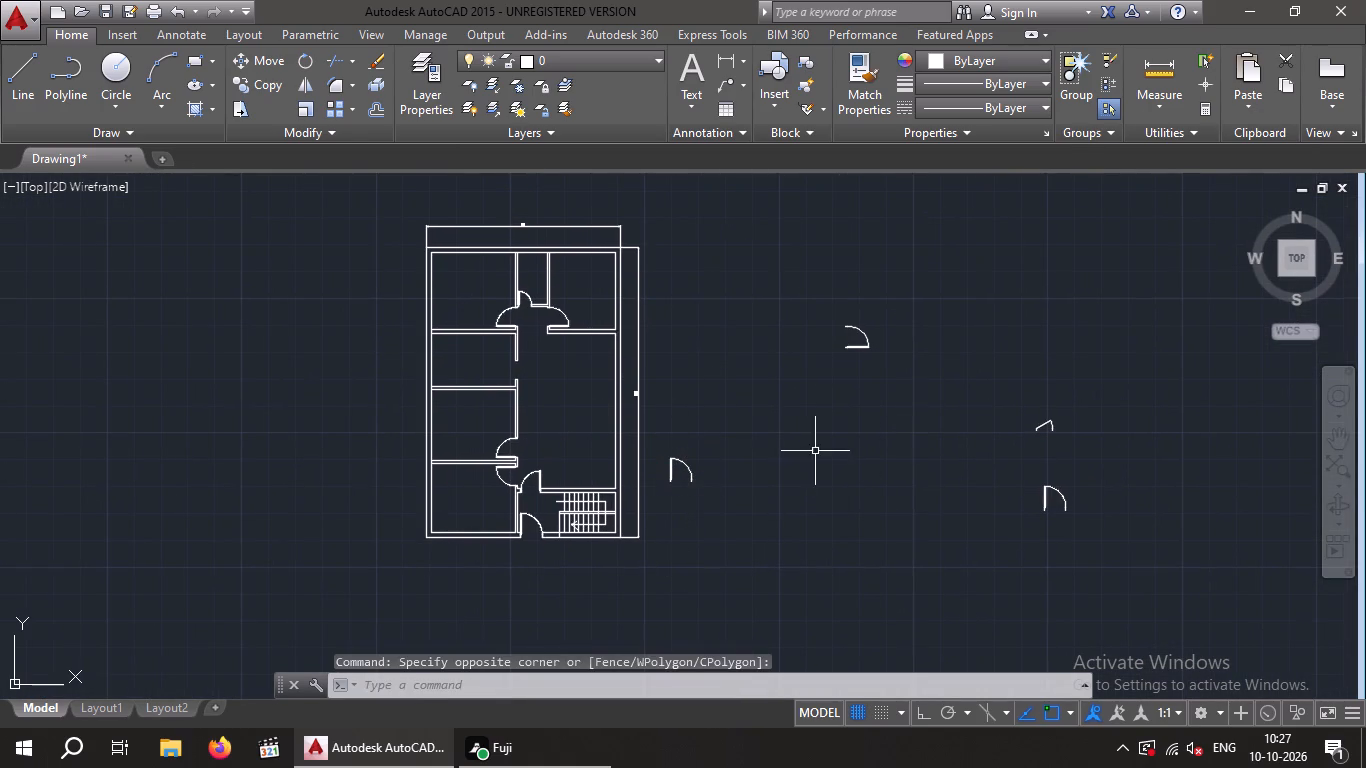
left_click_drag(732, 466, 691, 476)
left_click(659, 483)
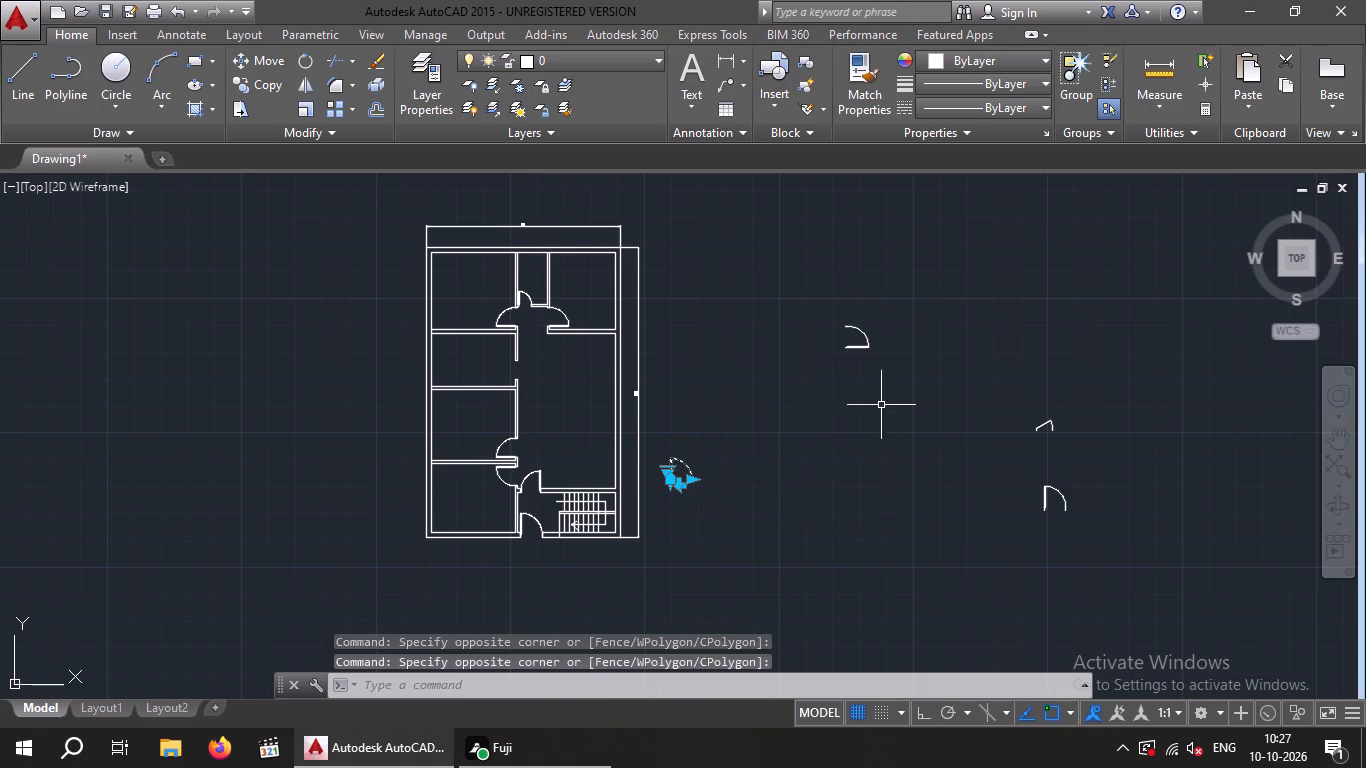
left_click_drag(916, 316, 737, 335)
left_click_drag(734, 337, 736, 347)
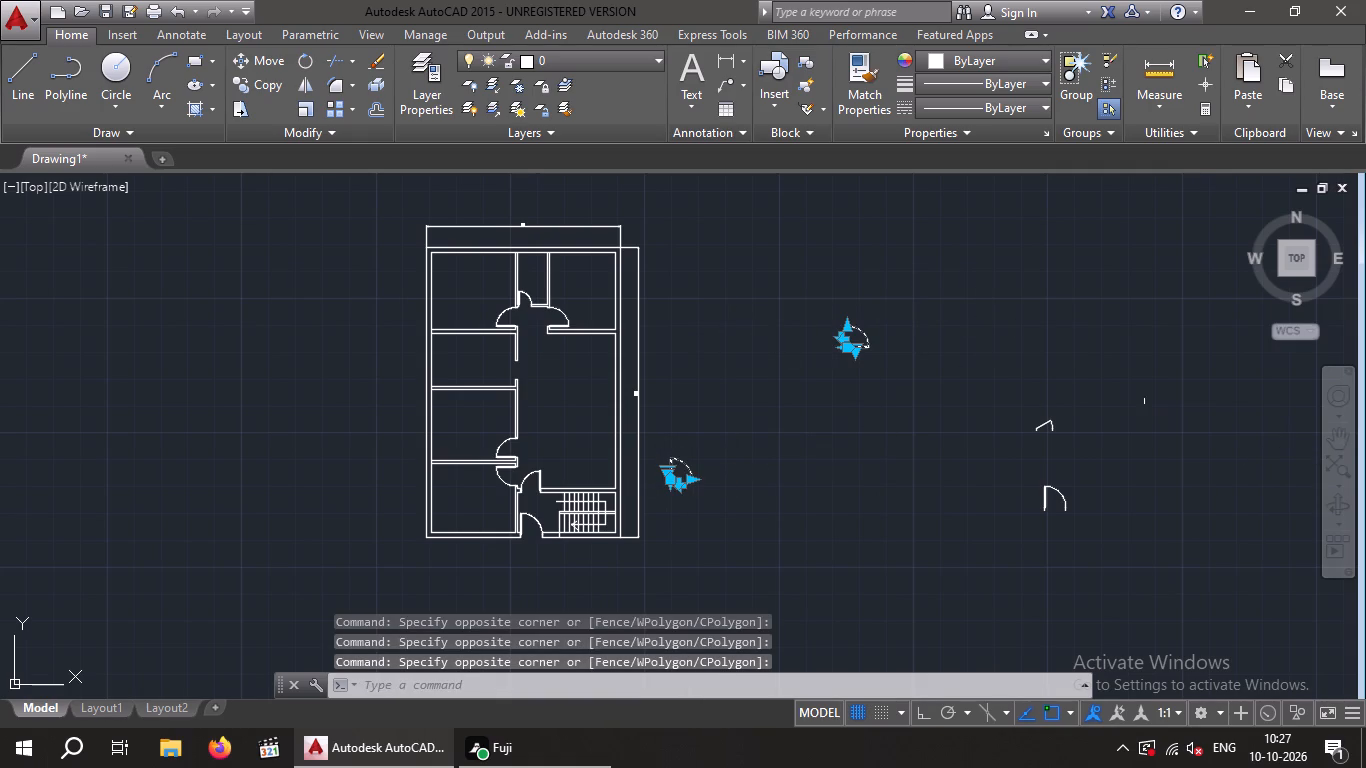
left_click_drag(1119, 385, 943, 438)
left_click(946, 573)
key("Delete")
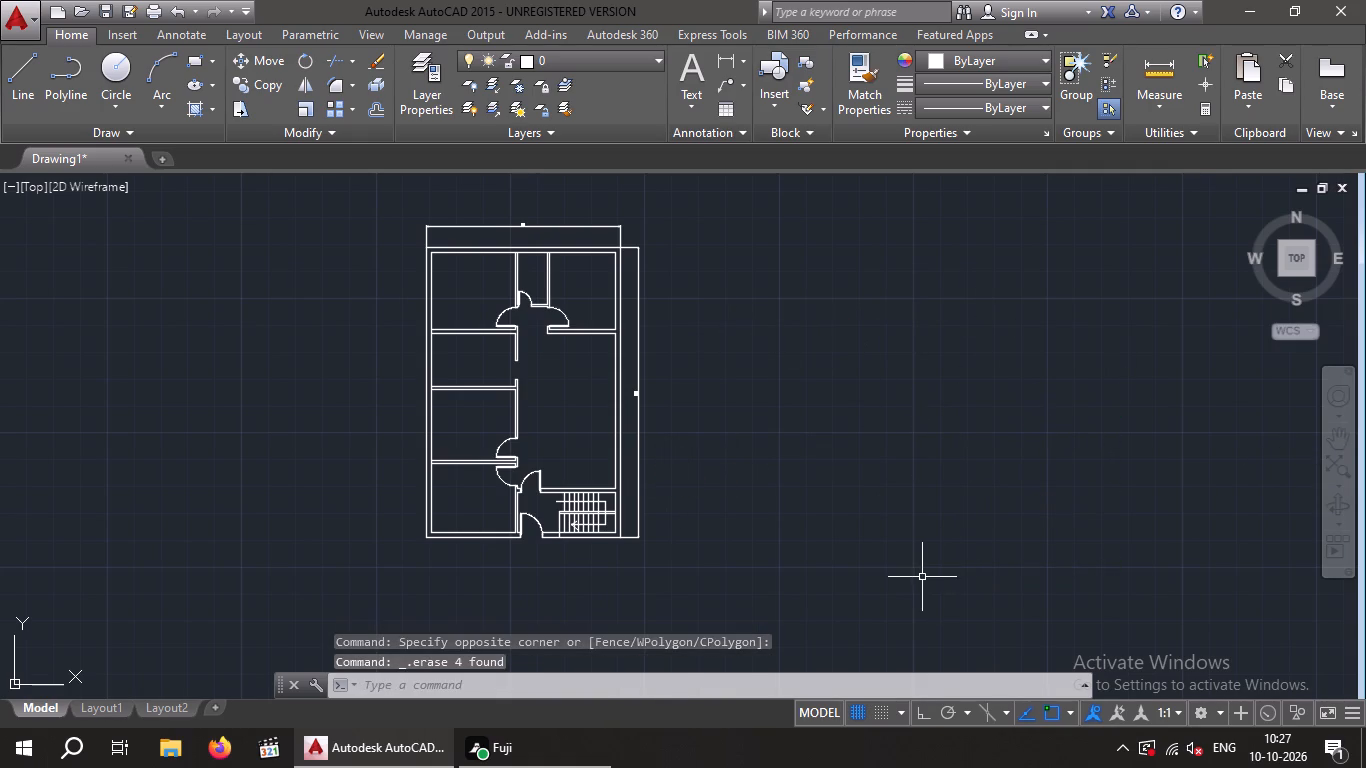
key("Escape")
key("Escape")
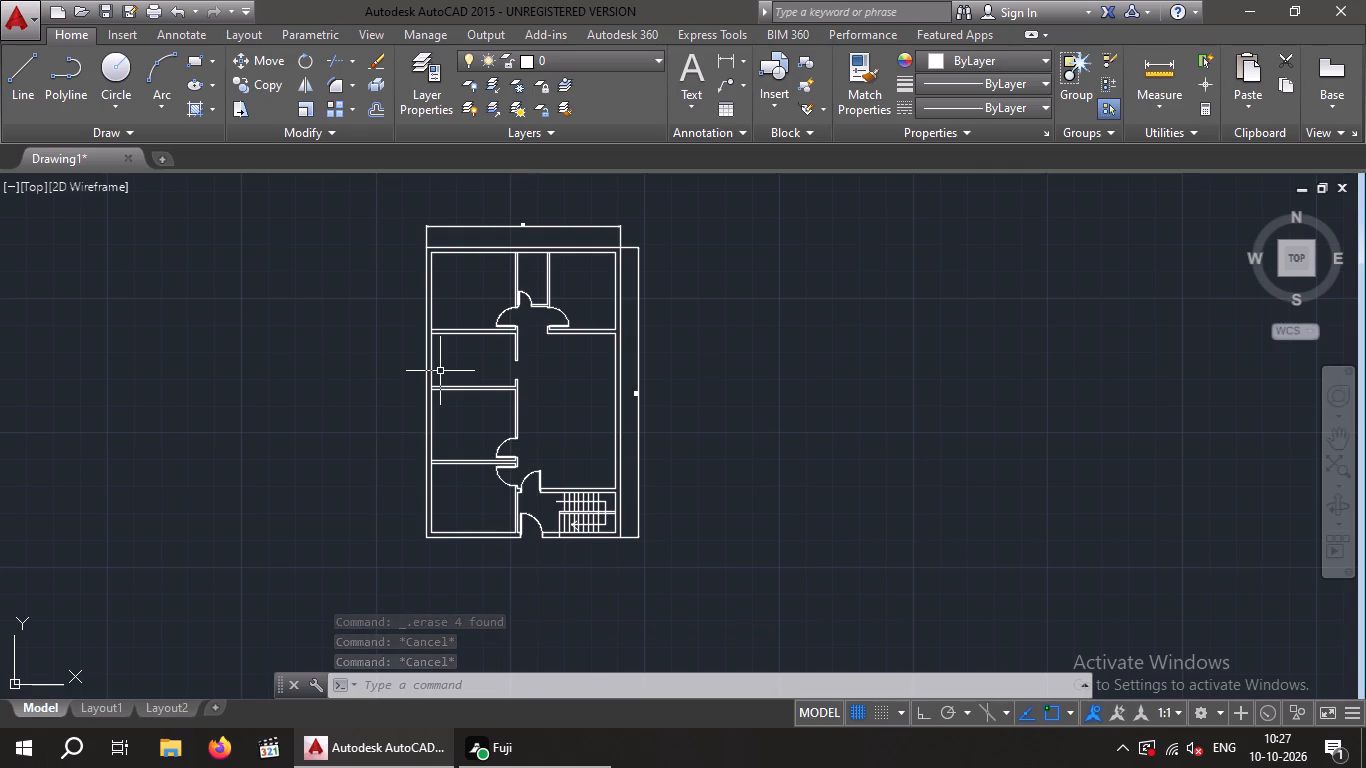
Insert a Window - Metric block from the architectural tool palette in the empty area east of the plan.
type("tp")
key("Return")
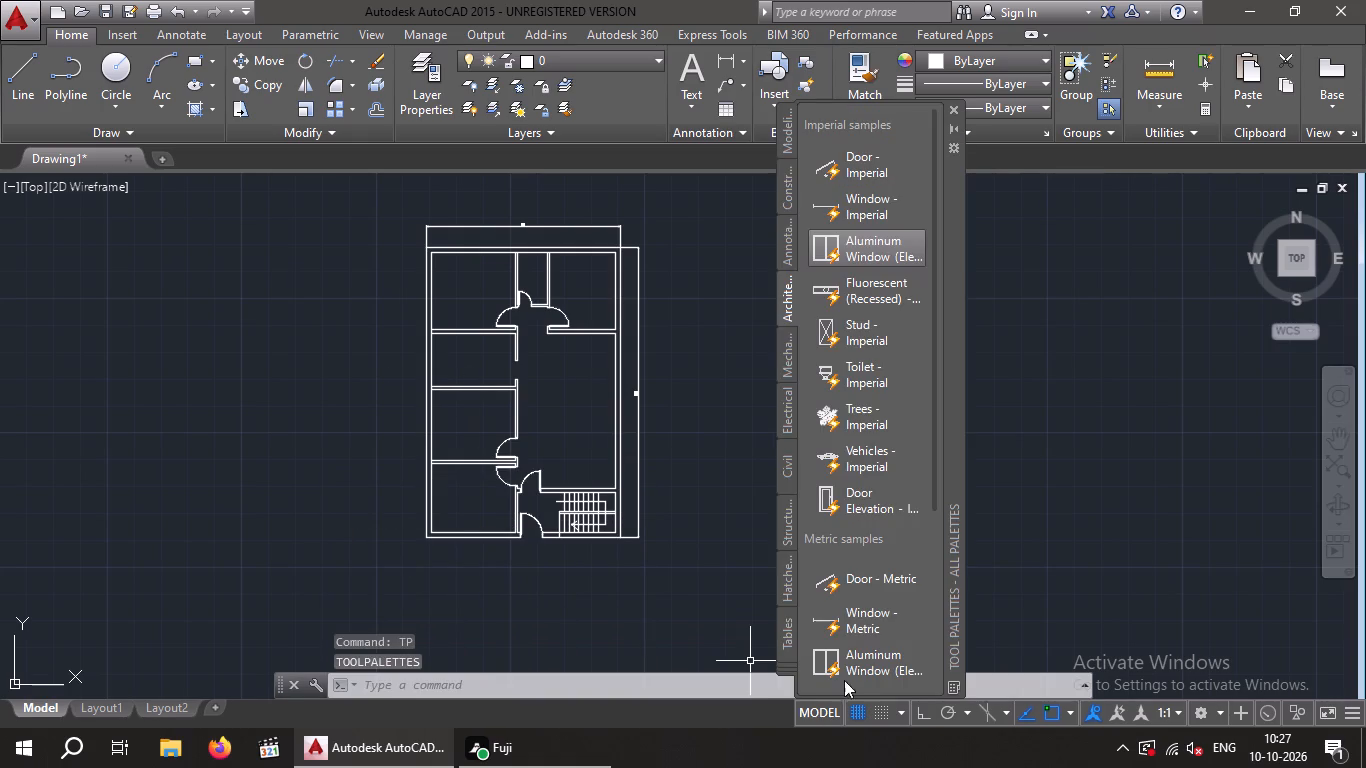
left_click(870, 615)
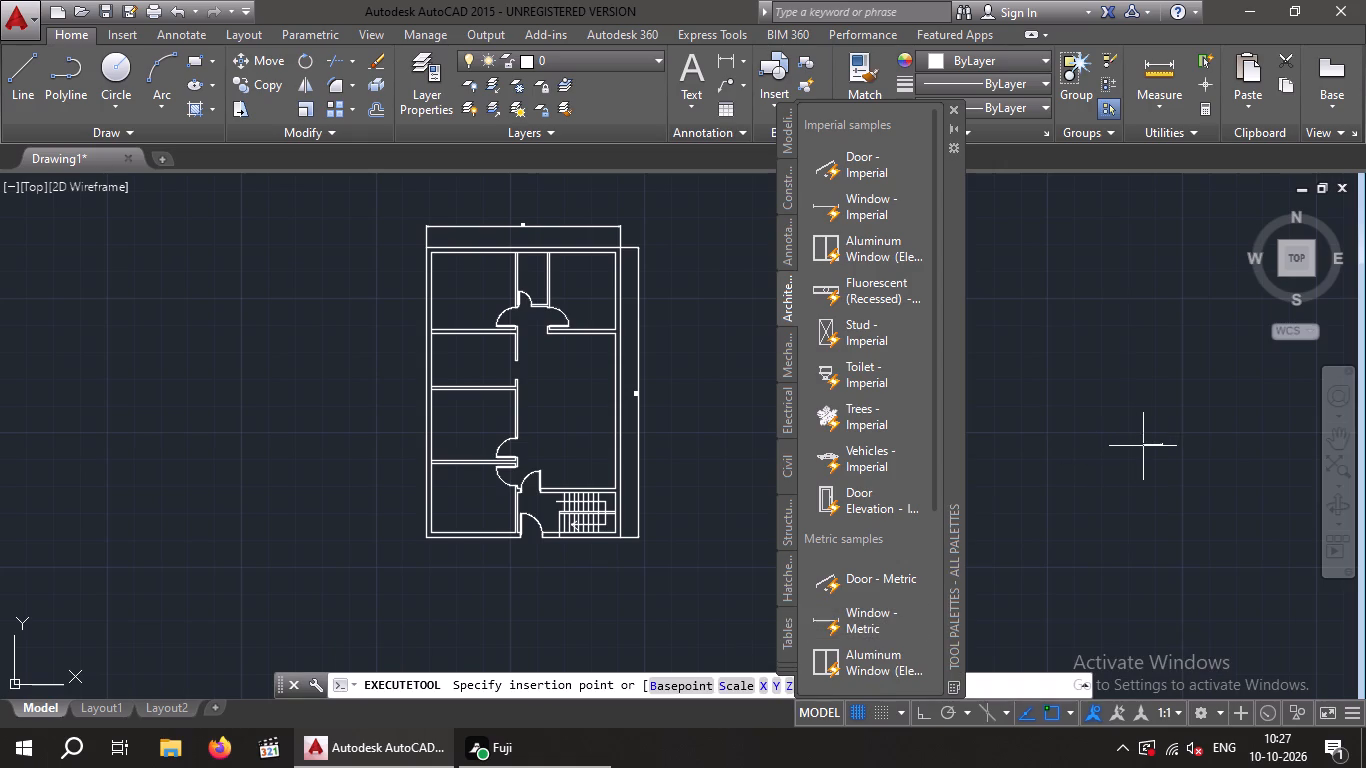
left_click(1143, 446)
Insert a Toilet - Metric block in the empty area east of the plan and close the tool palettes.
middle_click_drag(884, 634, 843, 530)
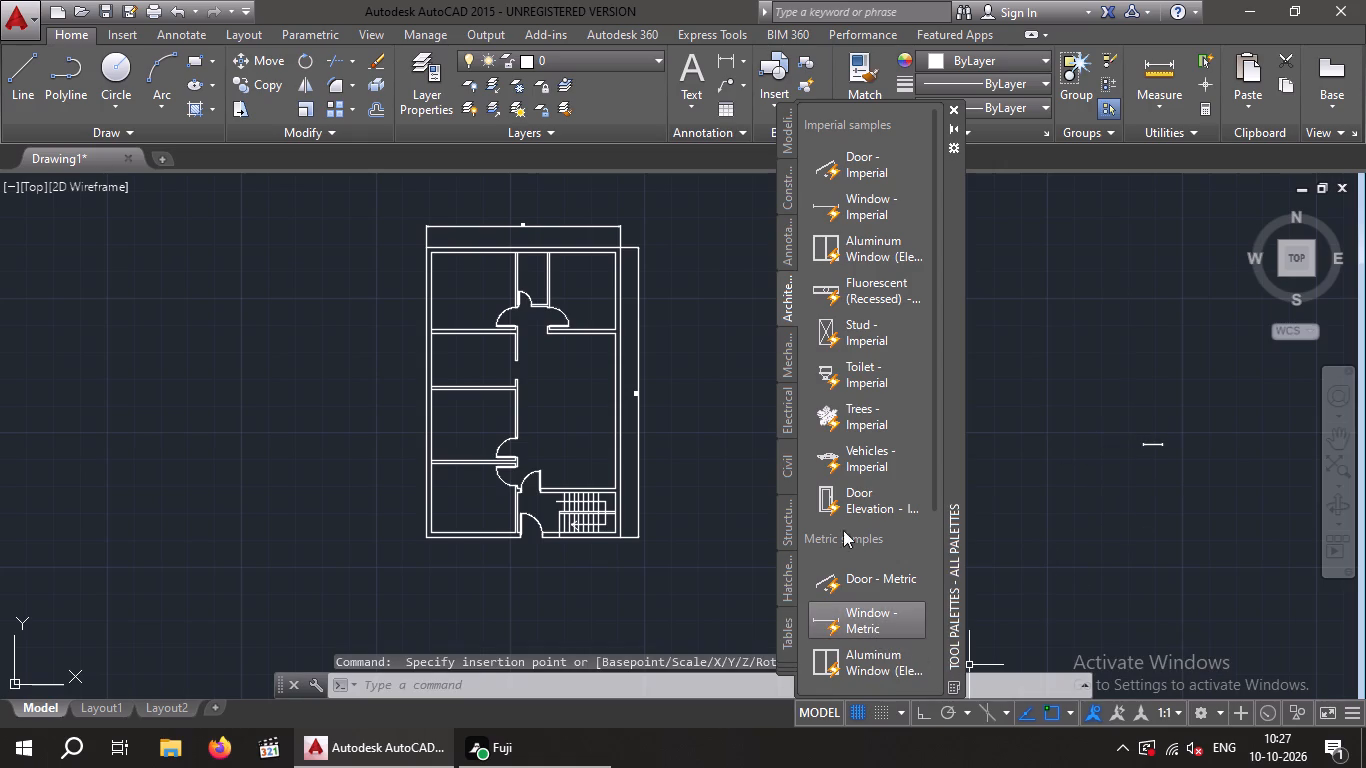
middle_click_drag(843, 530, 829, 487)
scroll(867, 580, "down", 2)
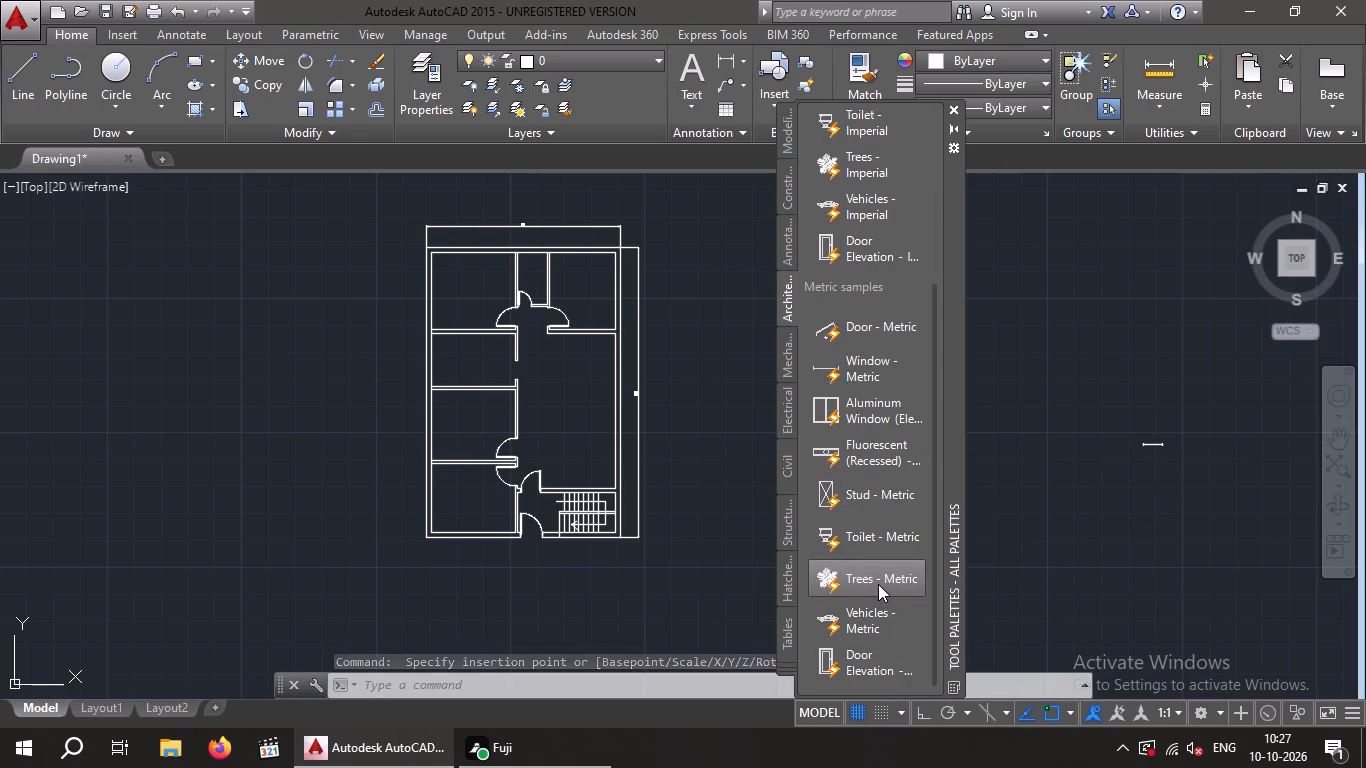
left_click(878, 542)
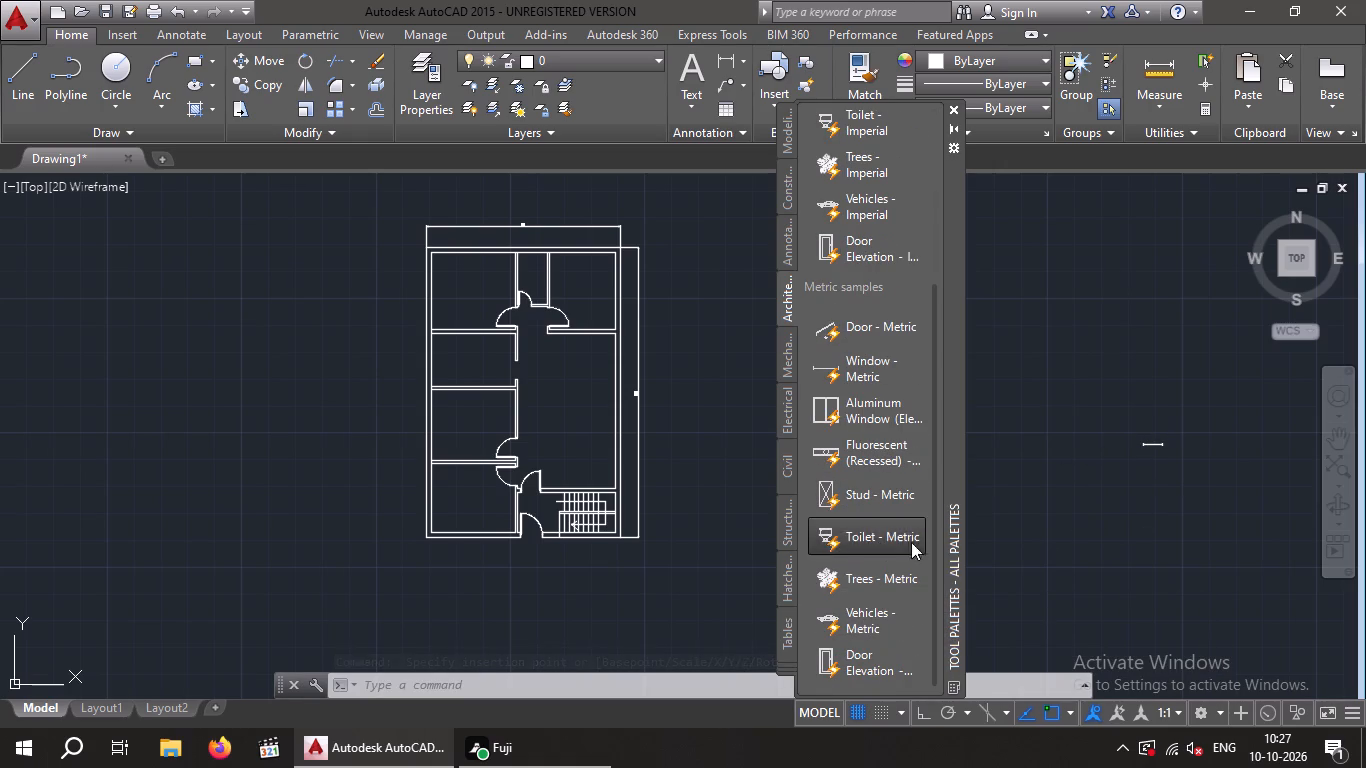
left_click(1105, 526)
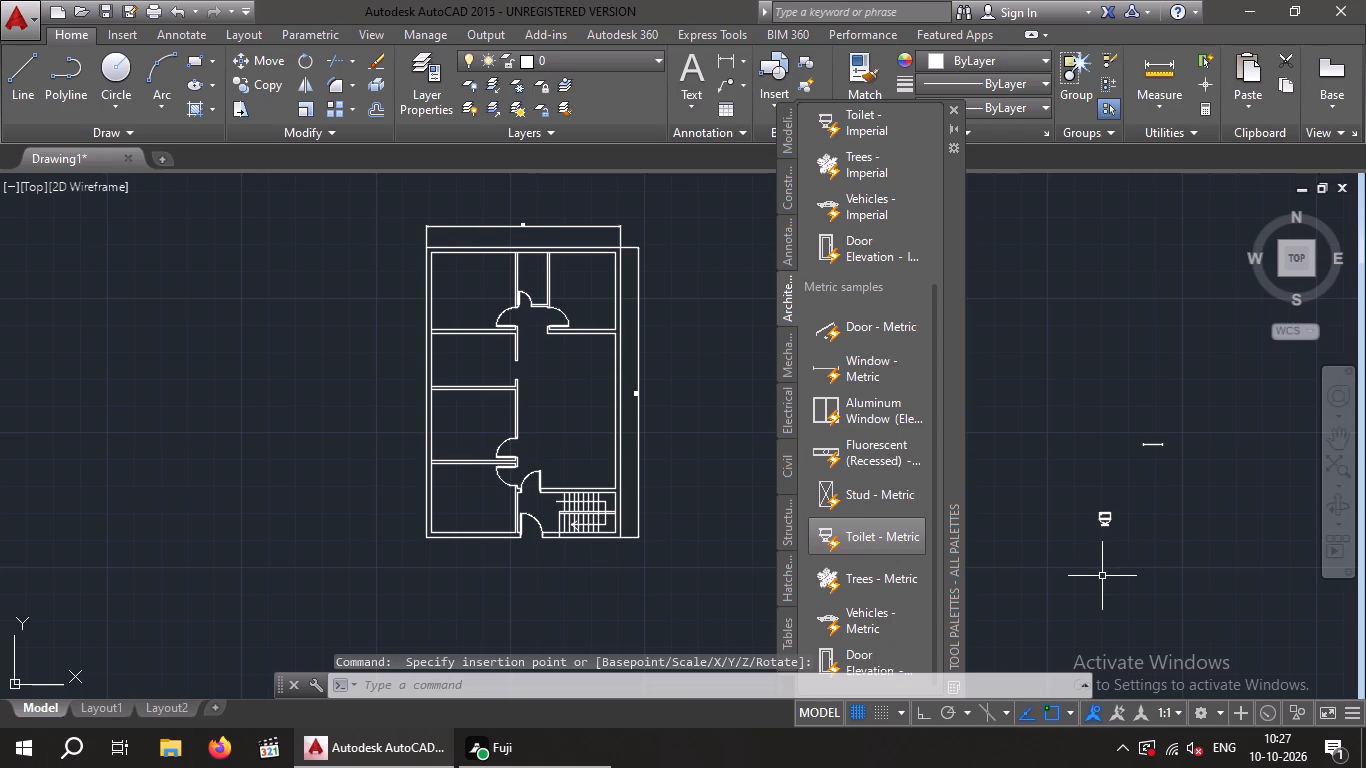
key("Escape")
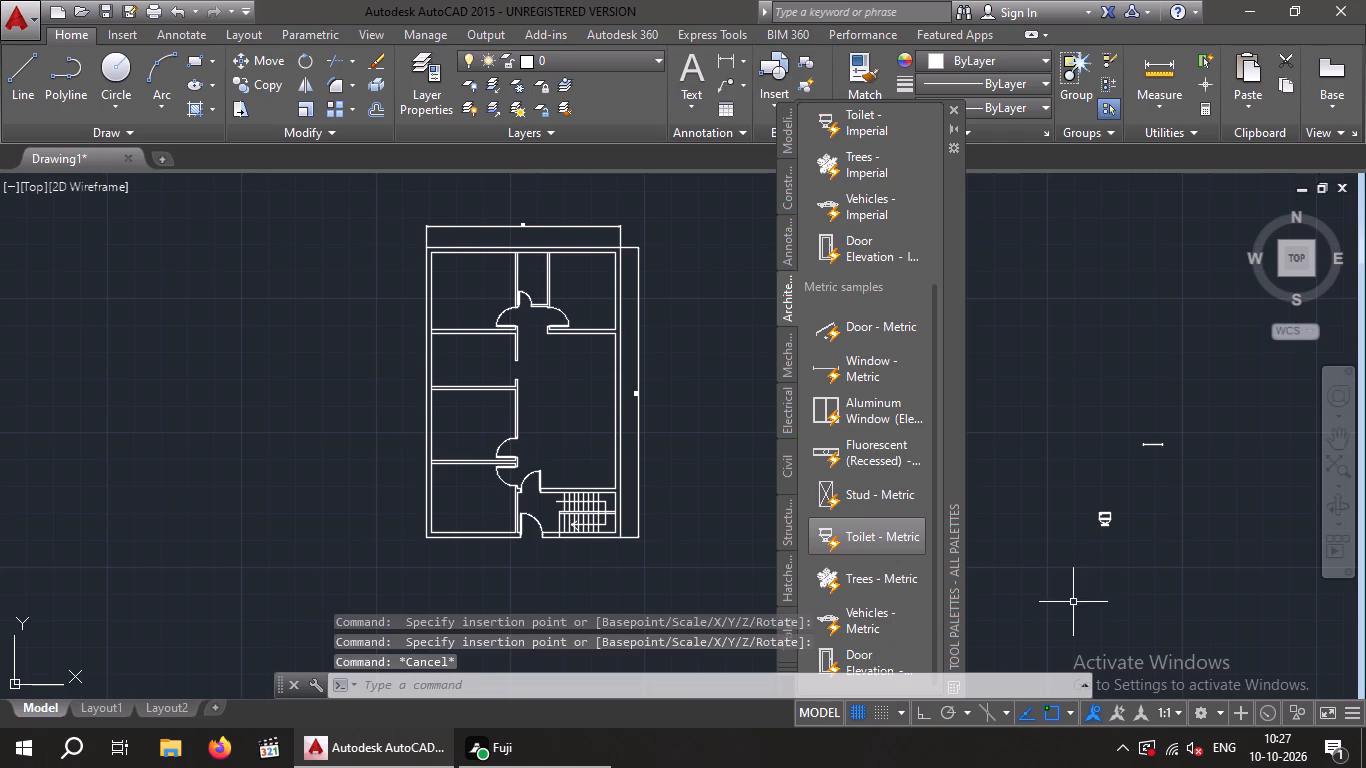
left_click(957, 108)
key("Escape")
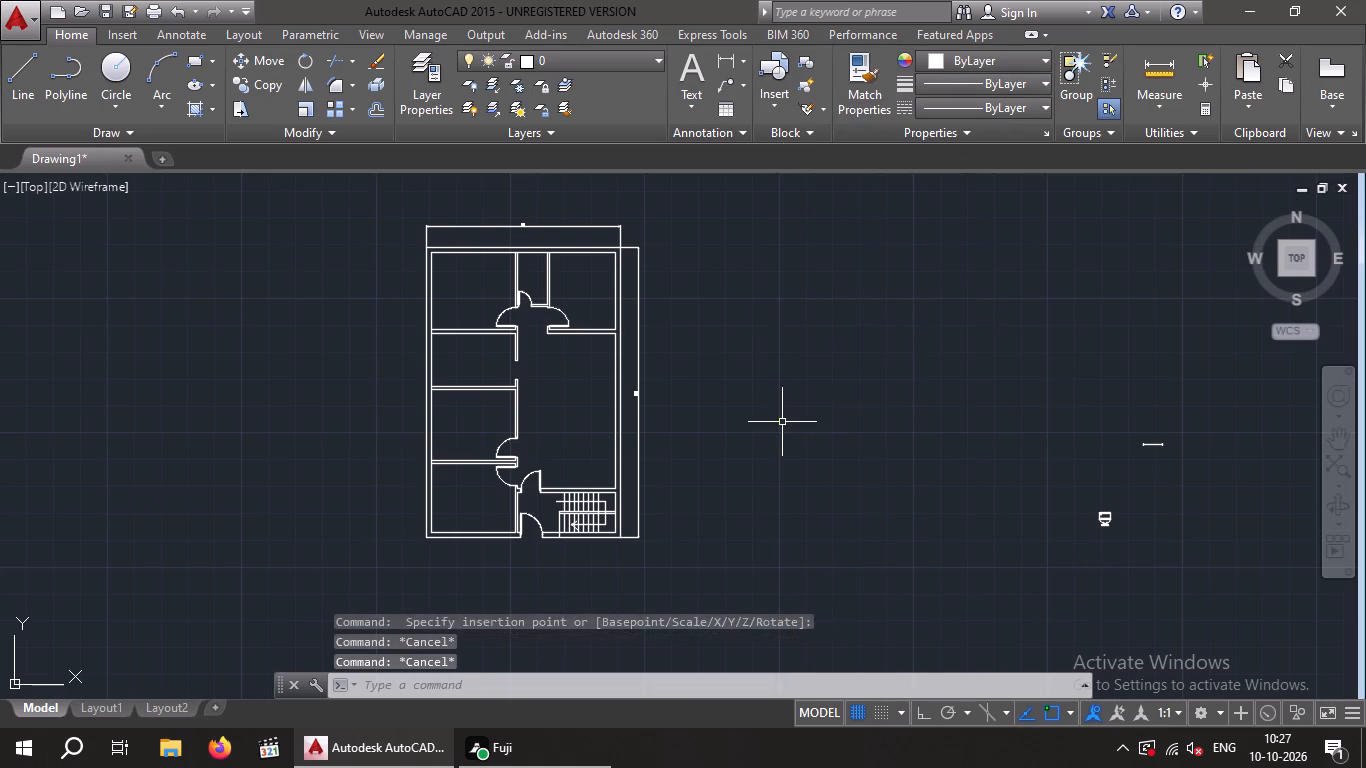
key("Escape")
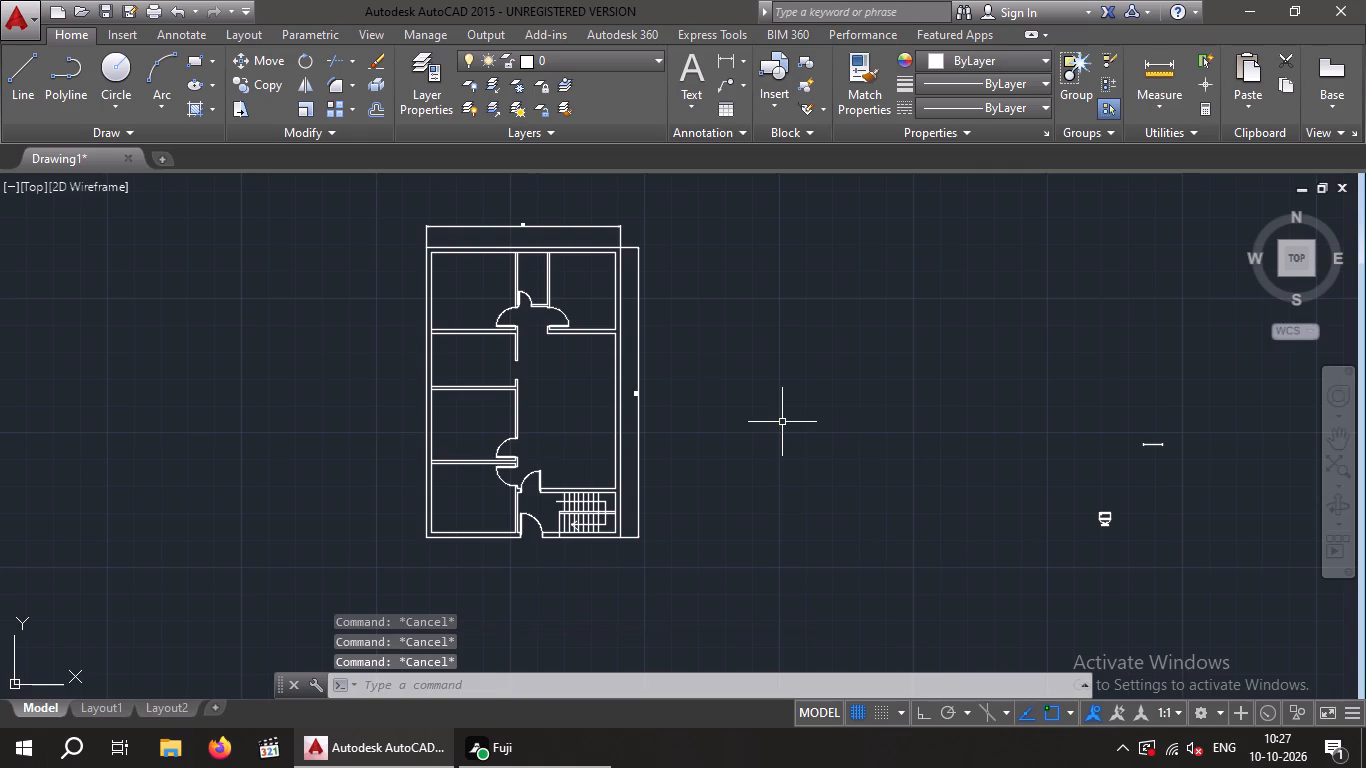
Insert the Bed - Queen block from DesignCenter's Home - Space Planner.dwg at scale 1 in the empty area west of the plan.
type("dc")
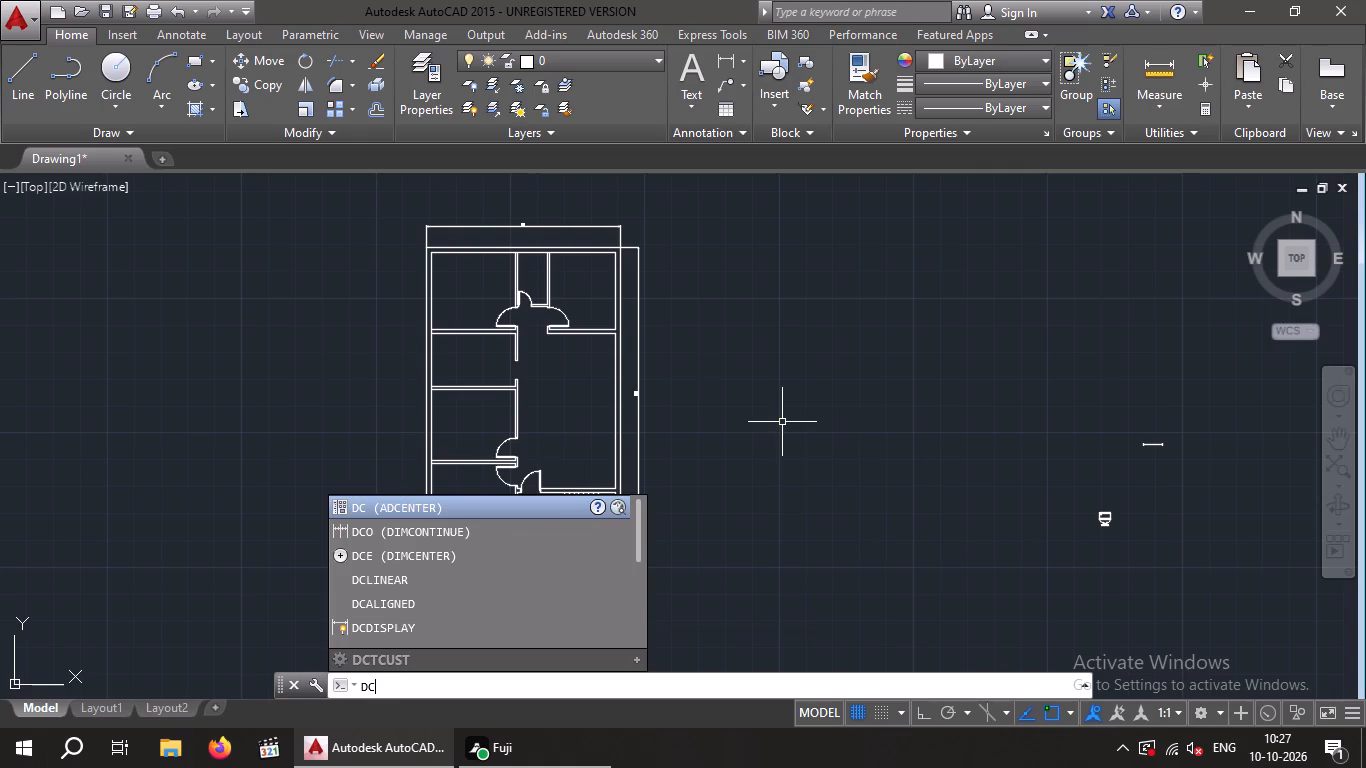
key("Return")
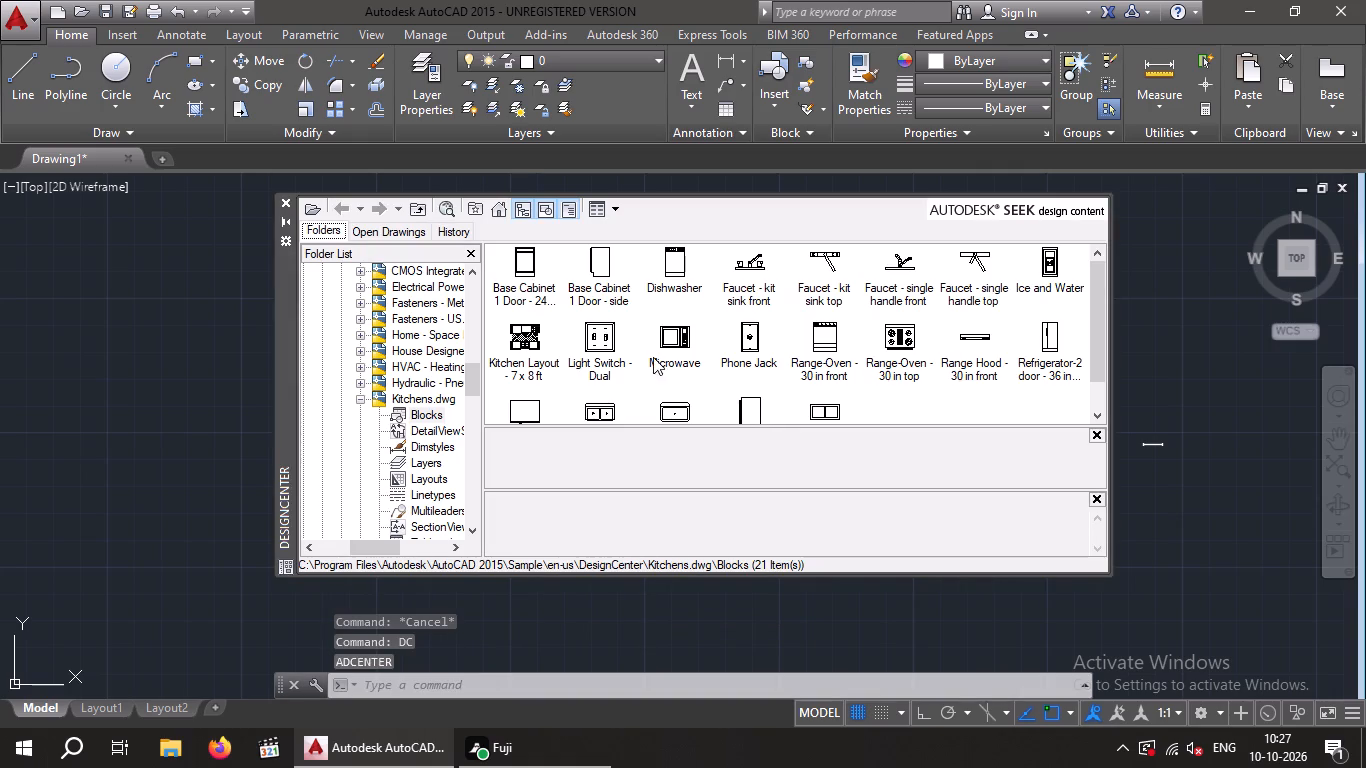
left_click(402, 329)
double_click(520, 260)
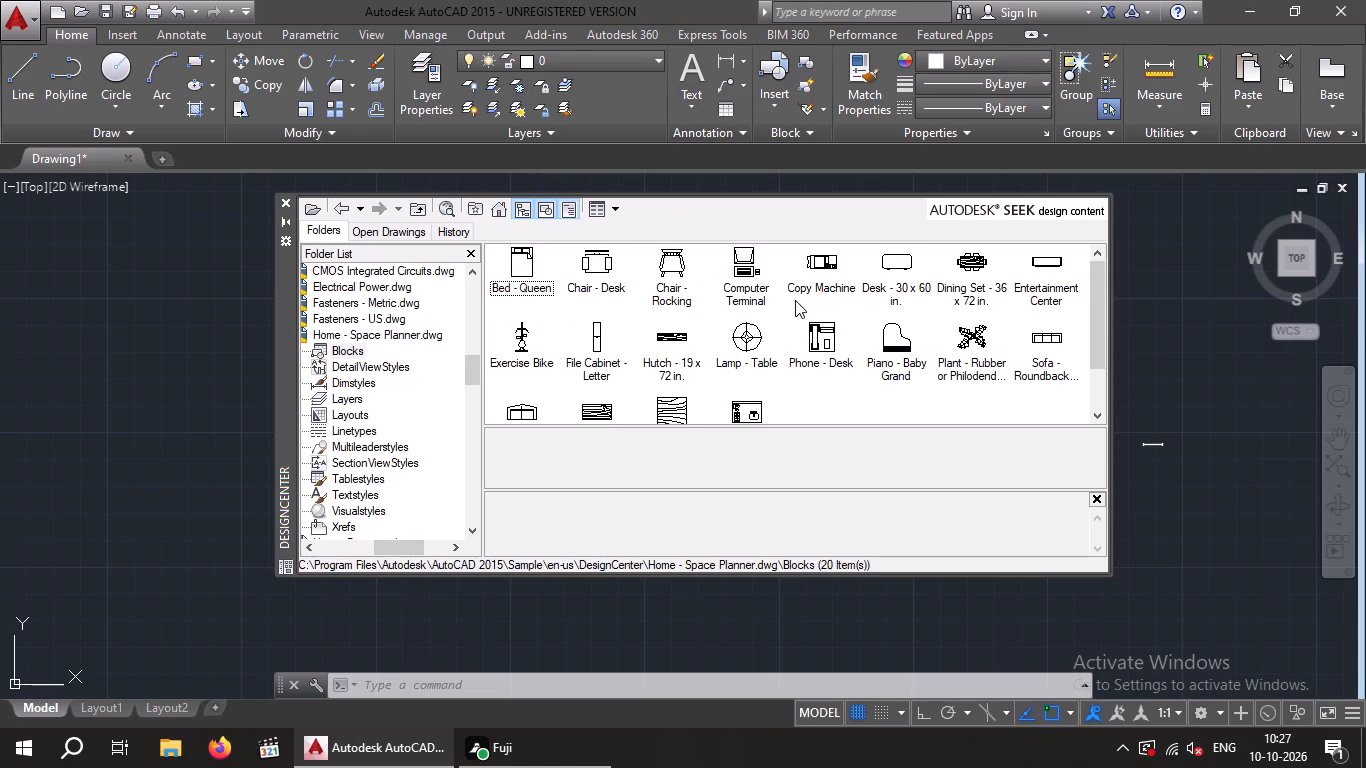
scroll(804, 302, "down", 1)
scroll(804, 302, "up", 1)
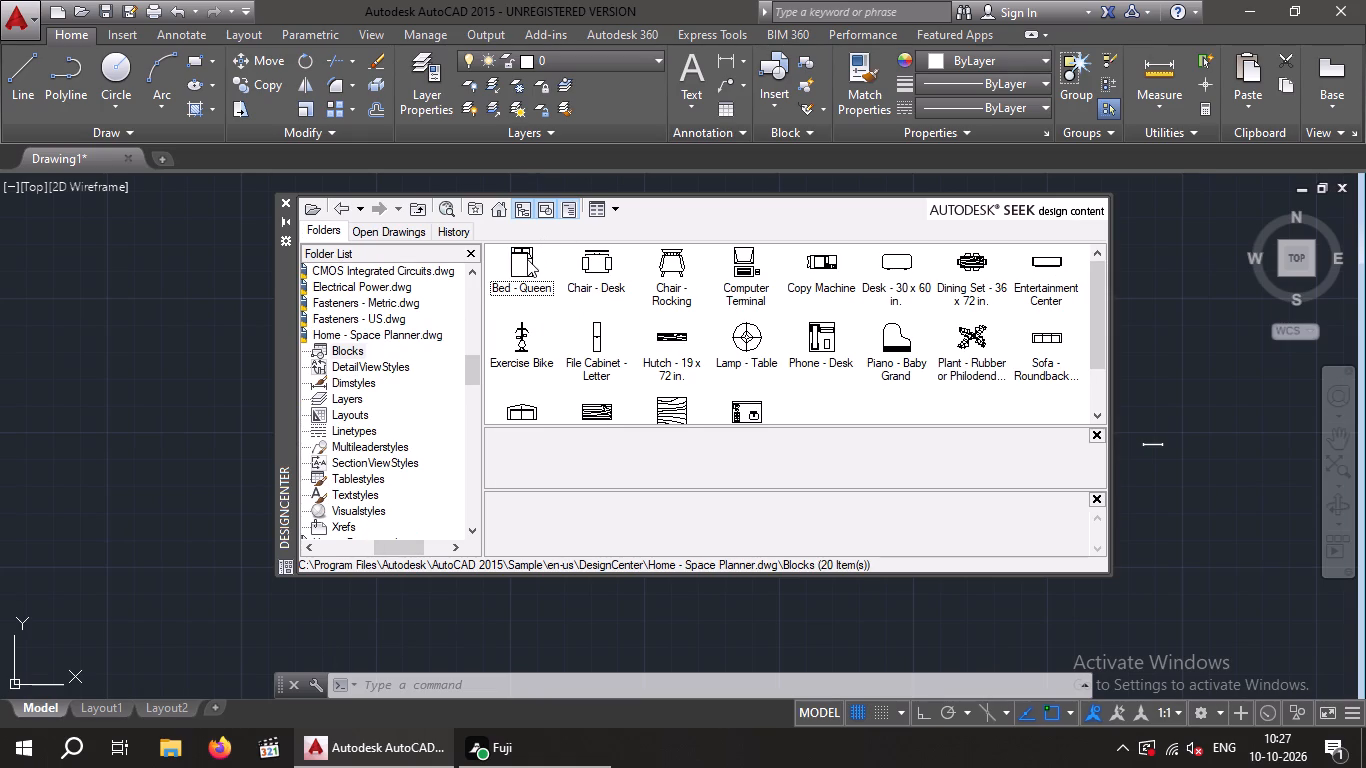
left_click(525, 260)
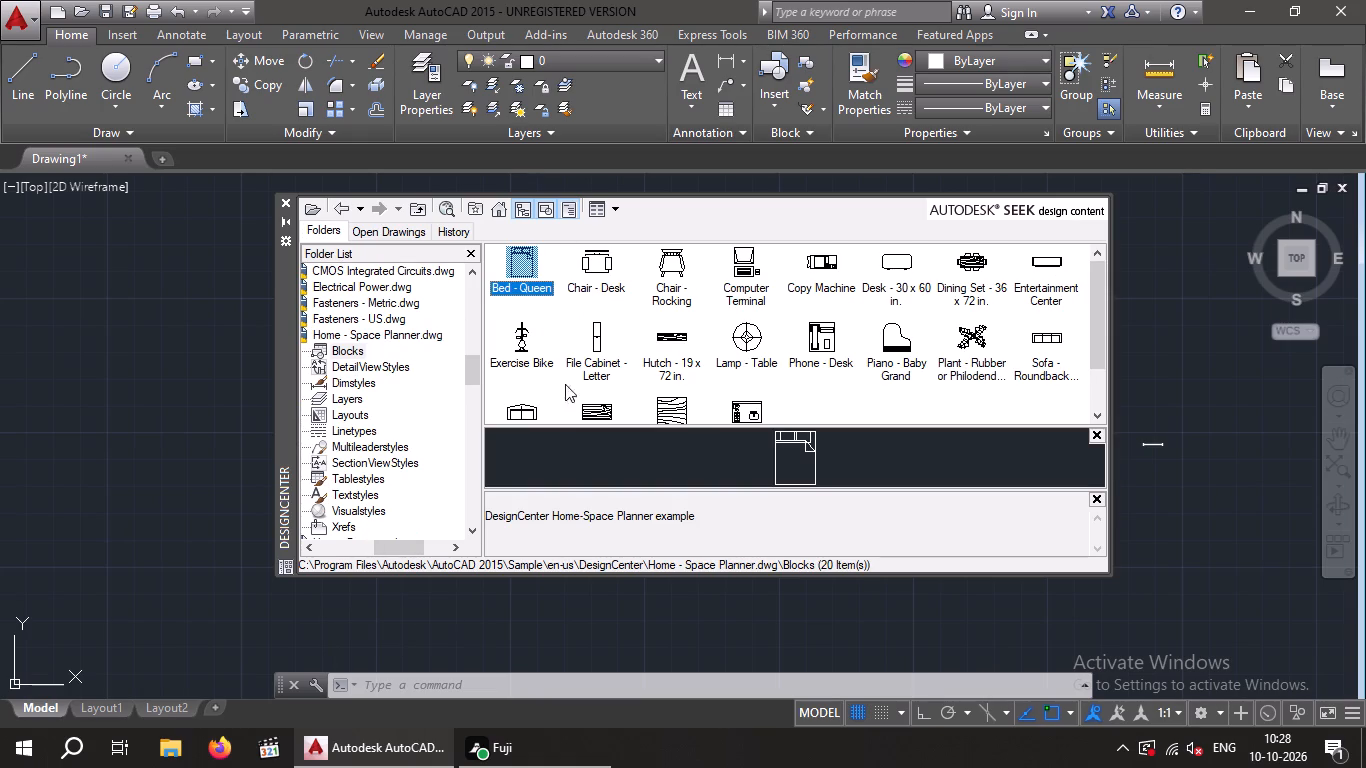
left_click(615, 449)
double_click(615, 450)
double_click(518, 262)
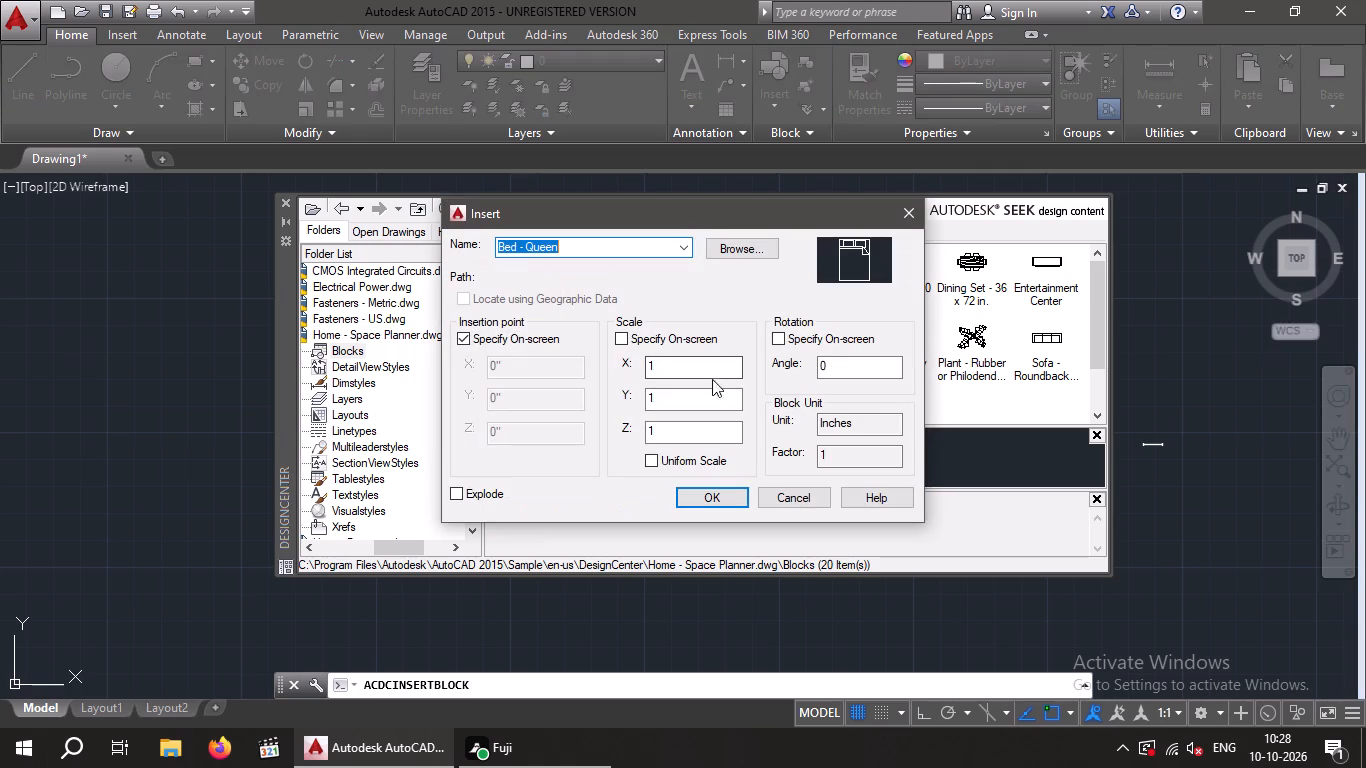
left_click(723, 497)
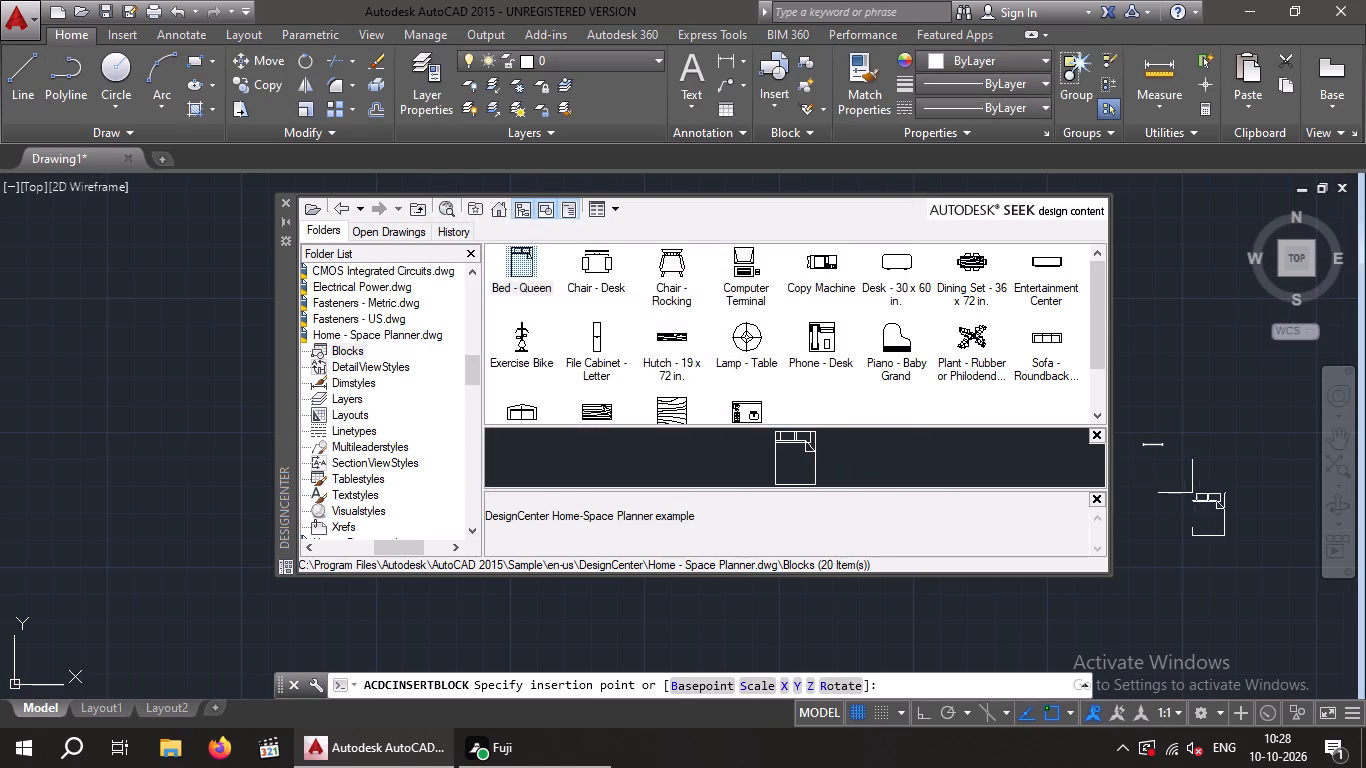
left_click(73, 274)
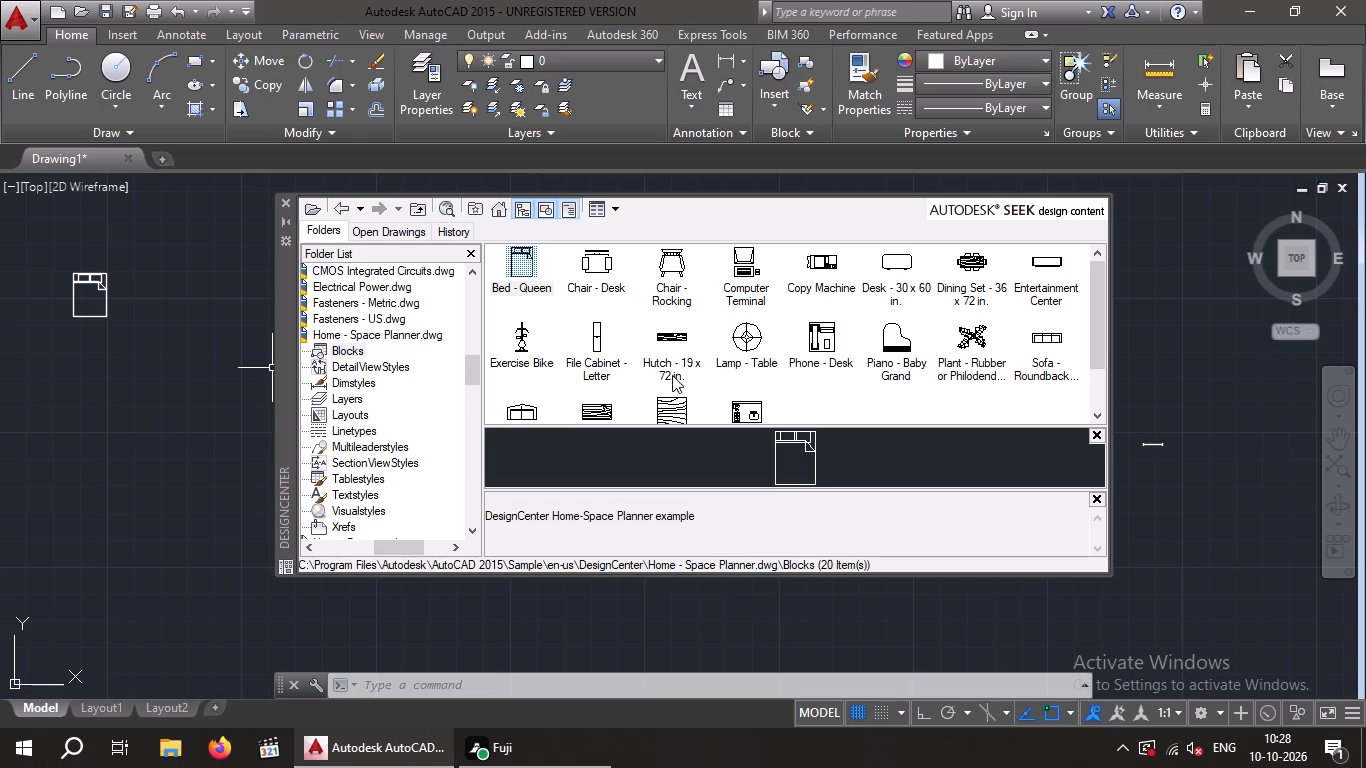
Insert the Chair - Rocking block at scale 1 below the queen bed, west of the plan.
left_click(668, 266)
double_click(668, 266)
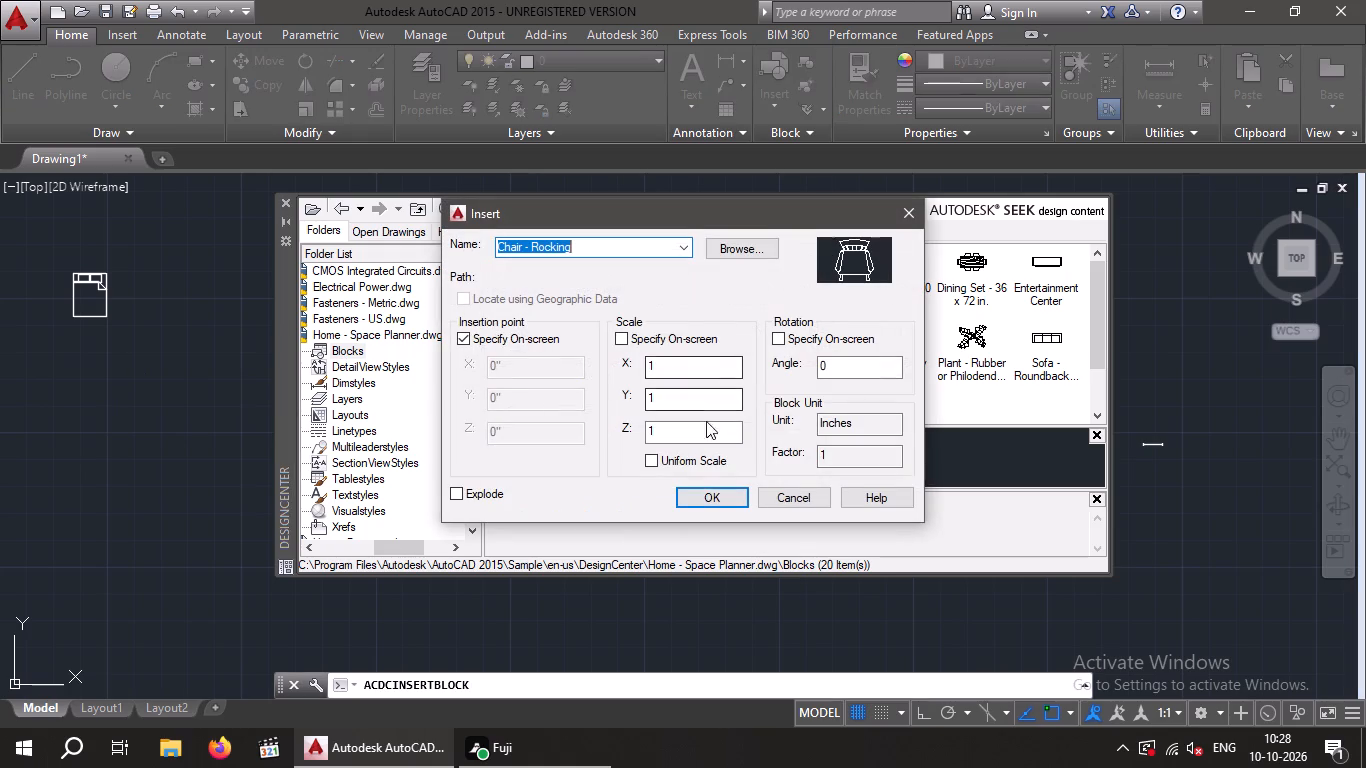
left_click(702, 496)
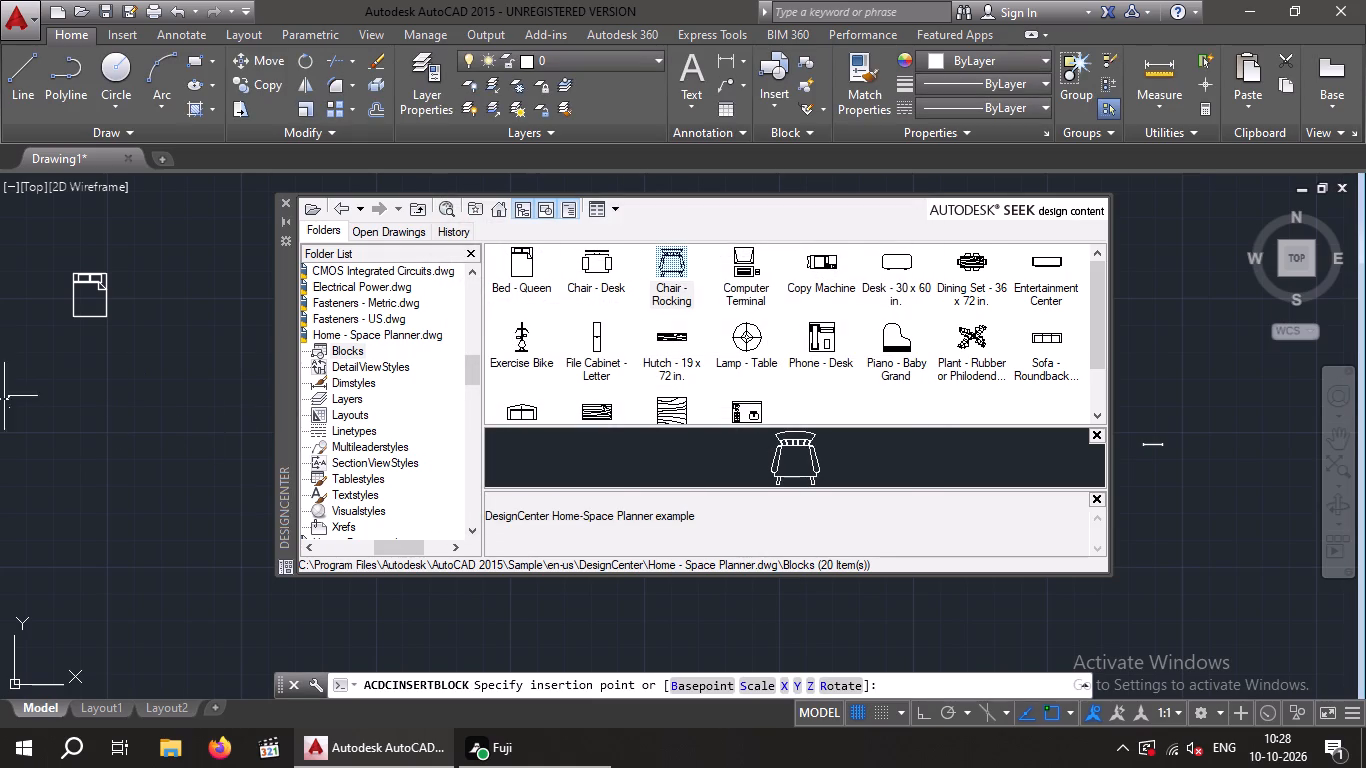
left_click(61, 396)
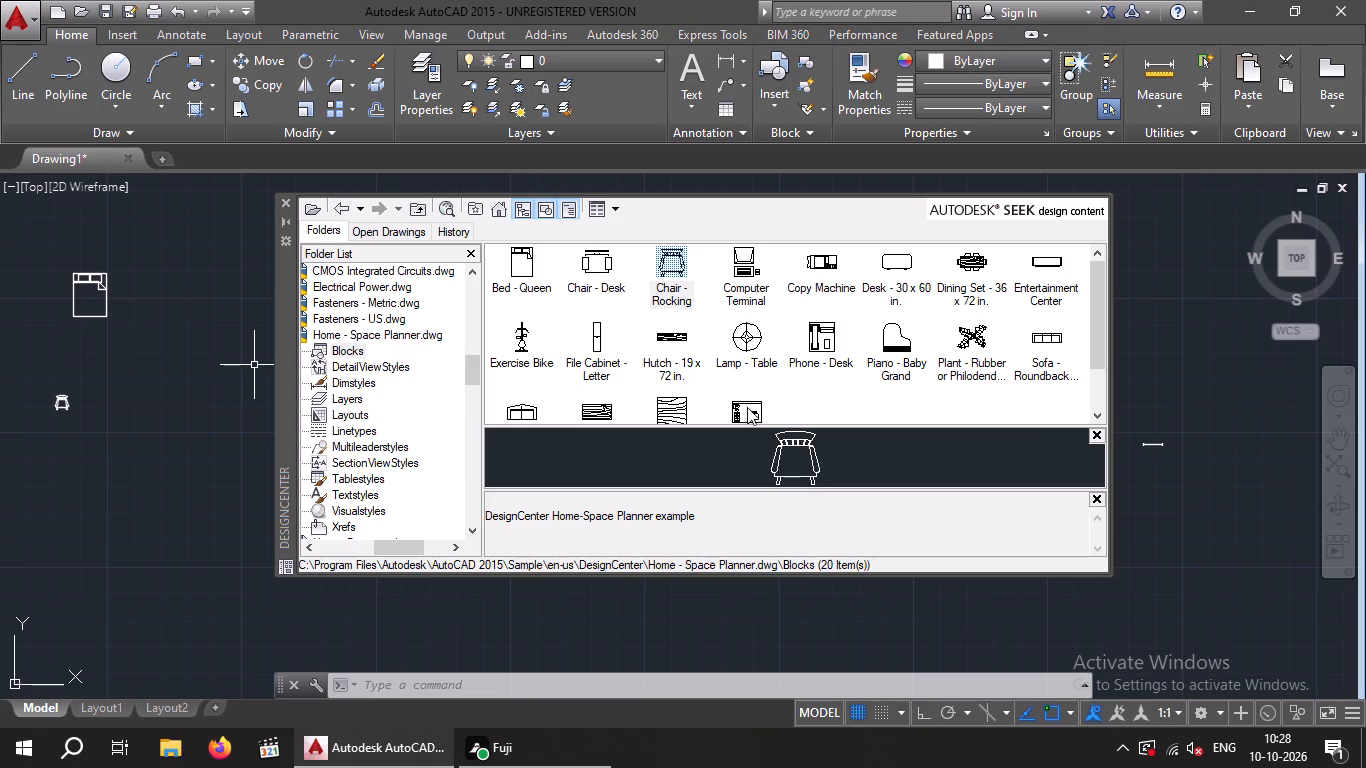
Insert the Sofa - Roundback Loveseat 5 ft. block at scale 1 southeast of the queen bed.
scroll(690, 399, "down", 2)
left_click(515, 354)
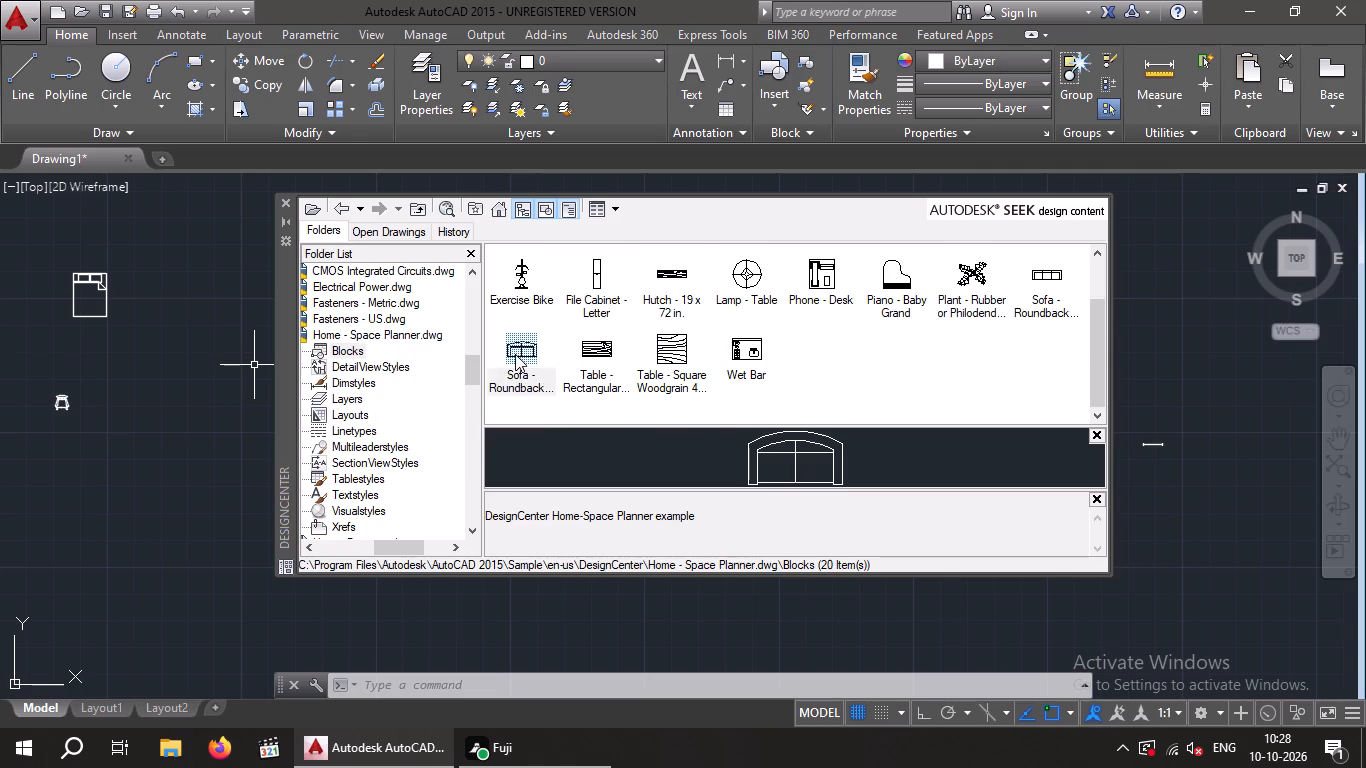
double_click(515, 354)
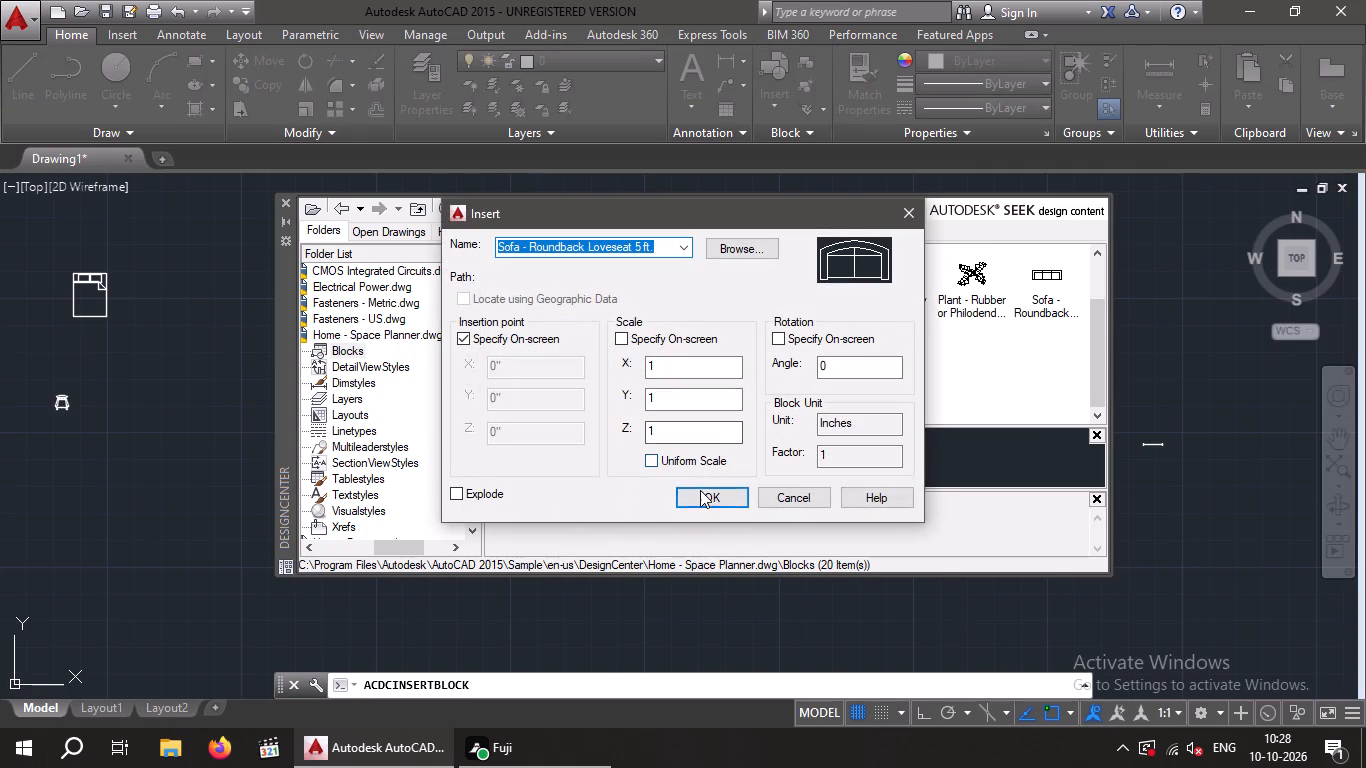
left_click(700, 491)
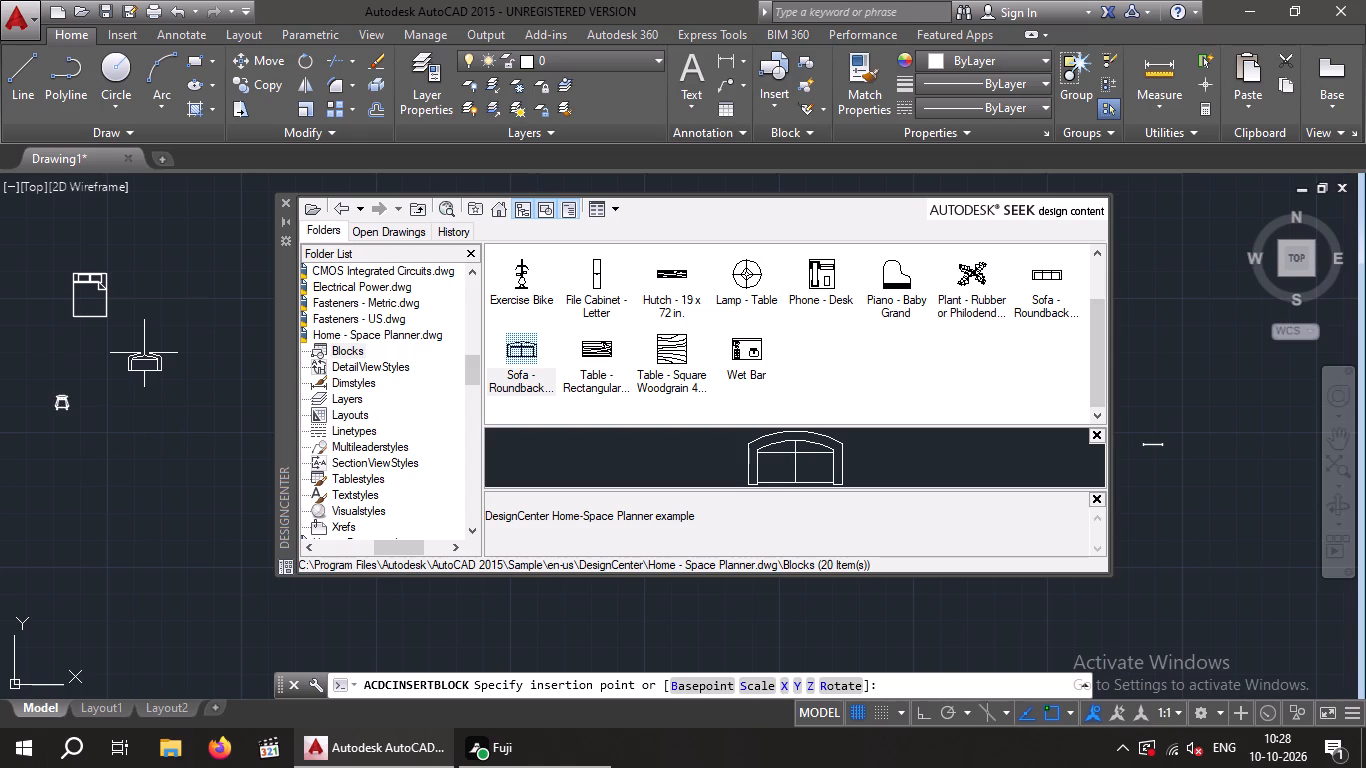
left_click(144, 352)
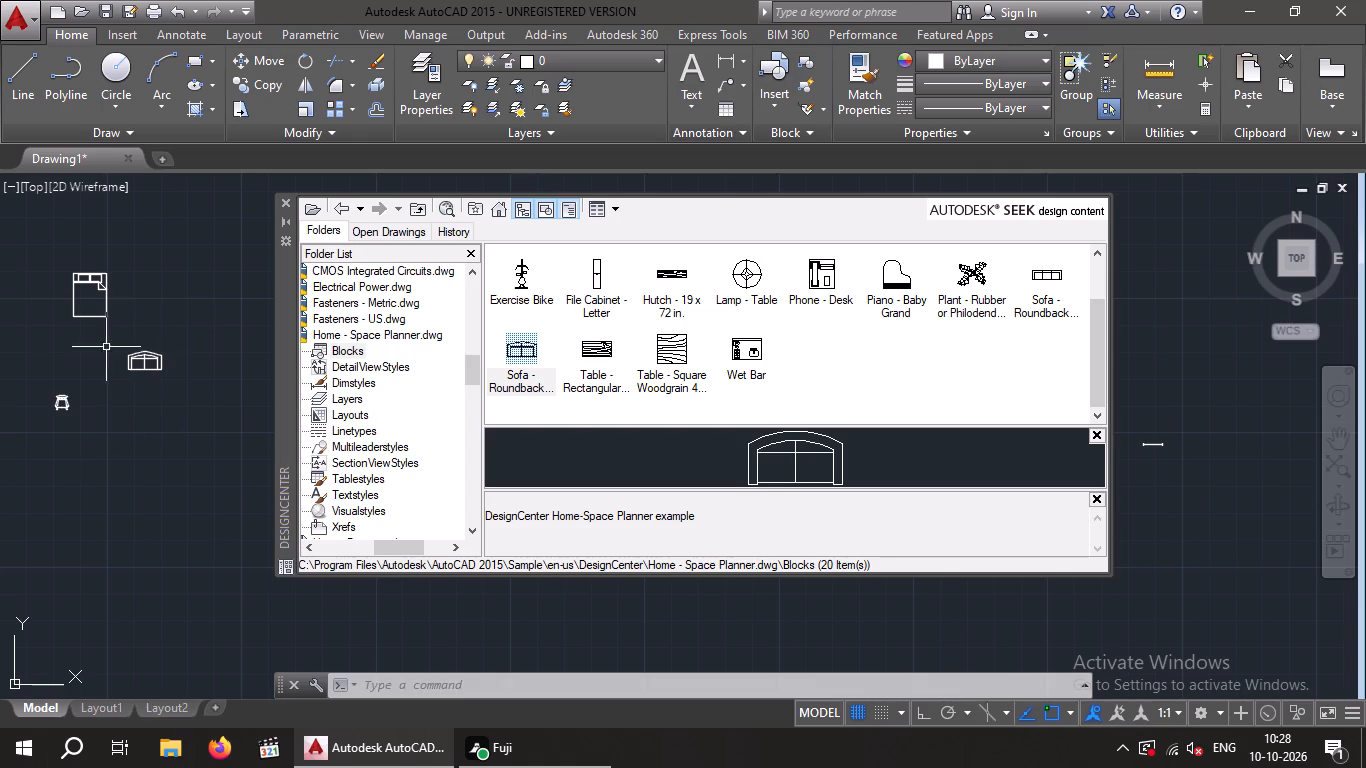
Insert the three-seat Sofa - Roundback block just below the loveseat, west of the plan.
triple_click(1050, 281)
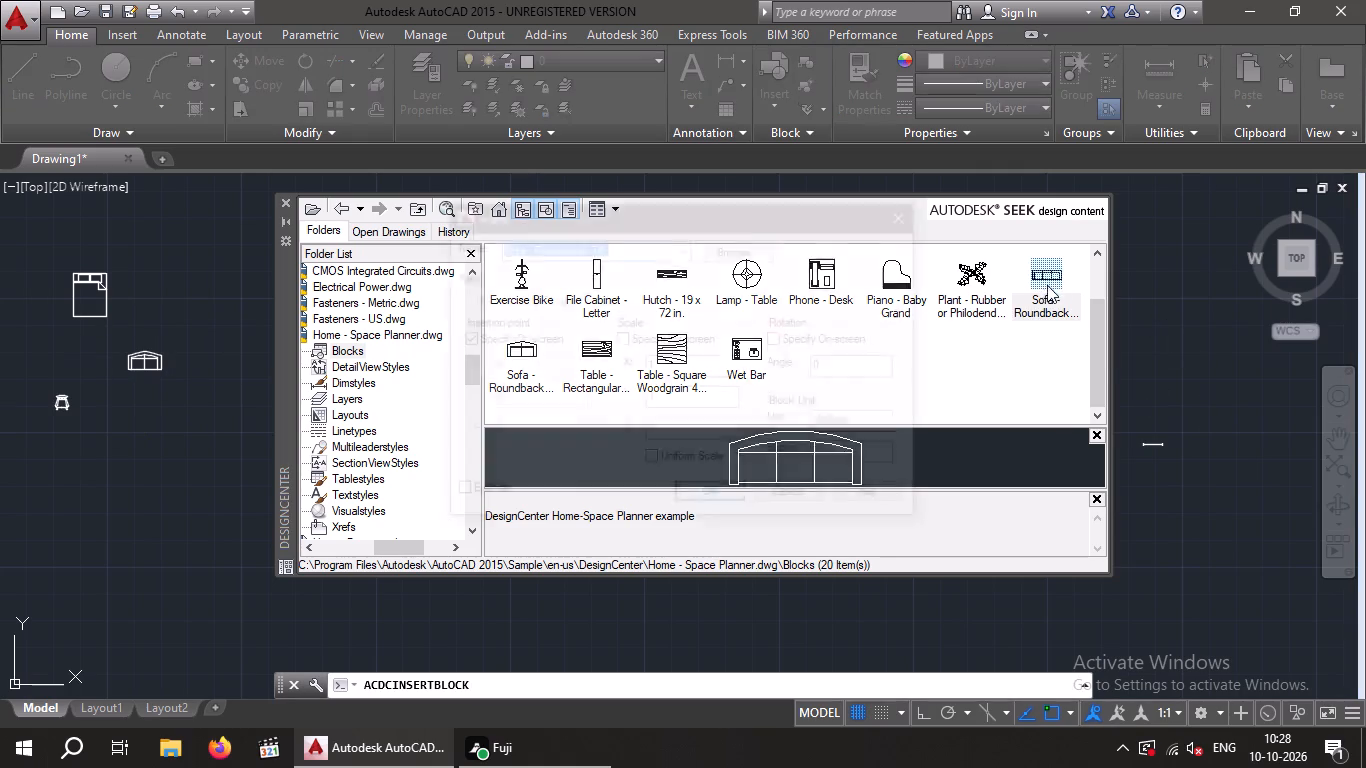
left_click(710, 503)
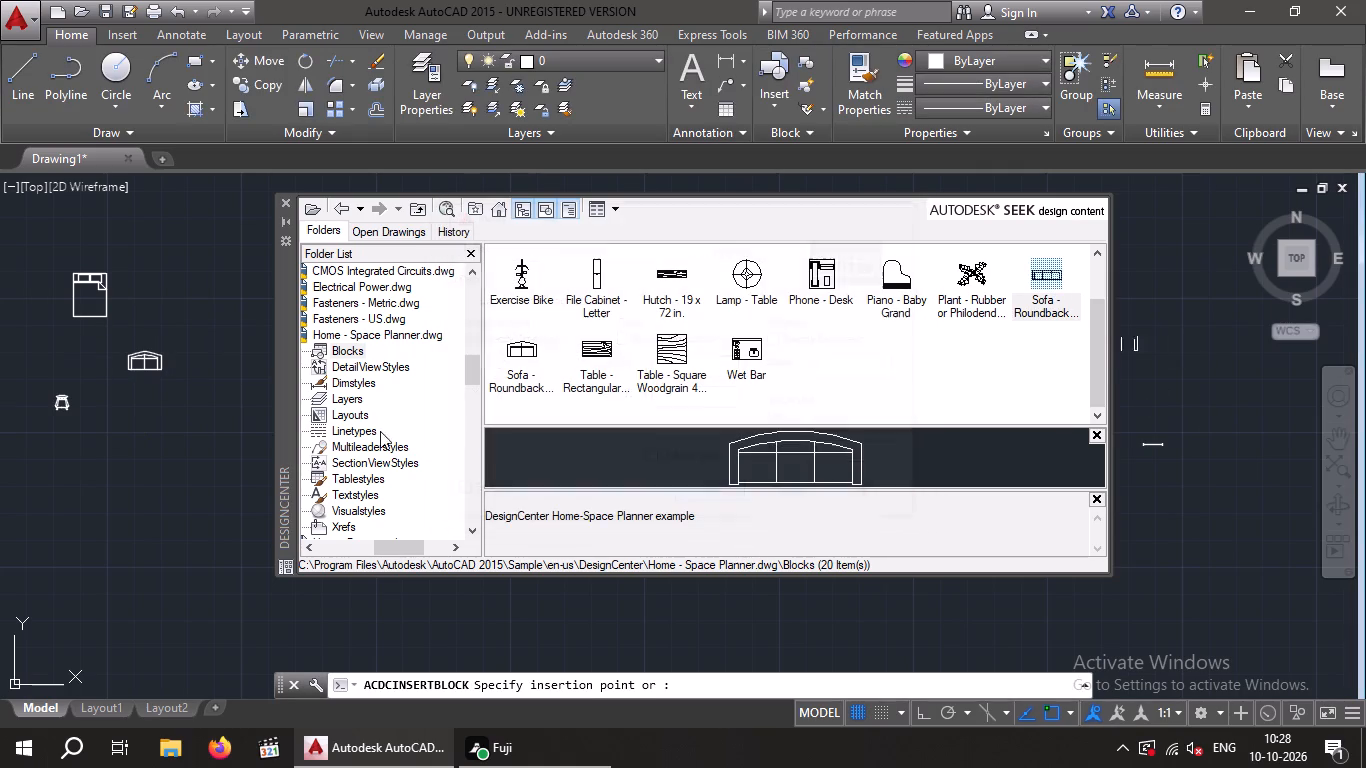
left_click(128, 405)
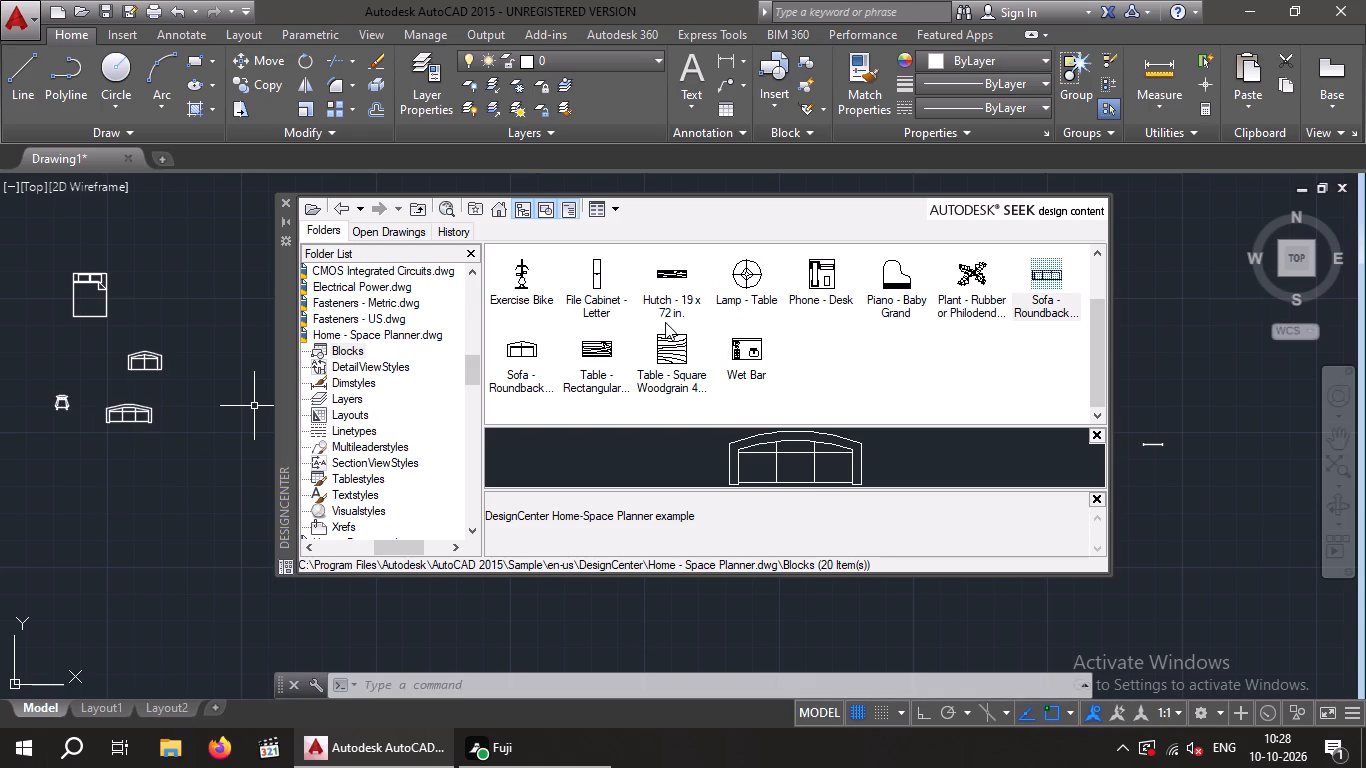
Insert the Table - Square Woodgrain 42 x 42 in. block at scale 1 below the three-seat sofa.
left_click(671, 355)
double_click(671, 355)
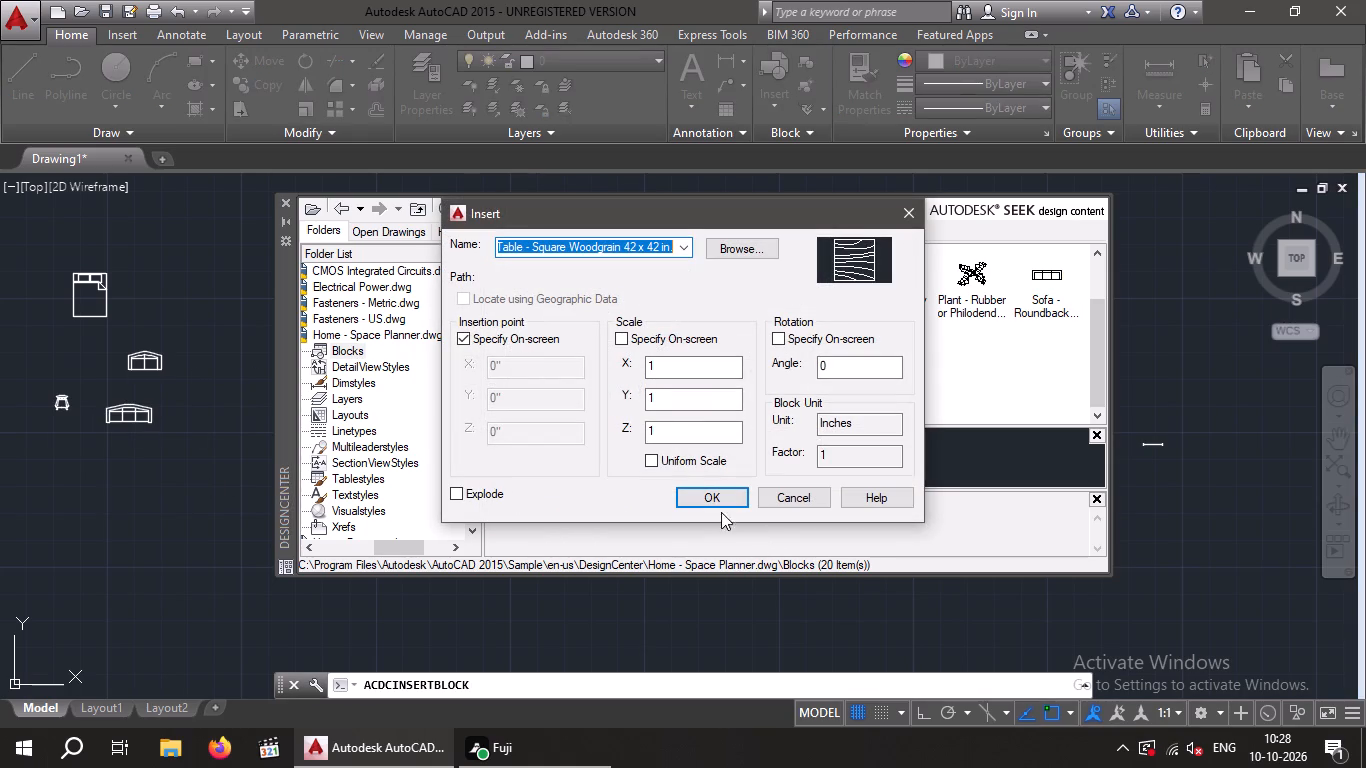
left_click(713, 500)
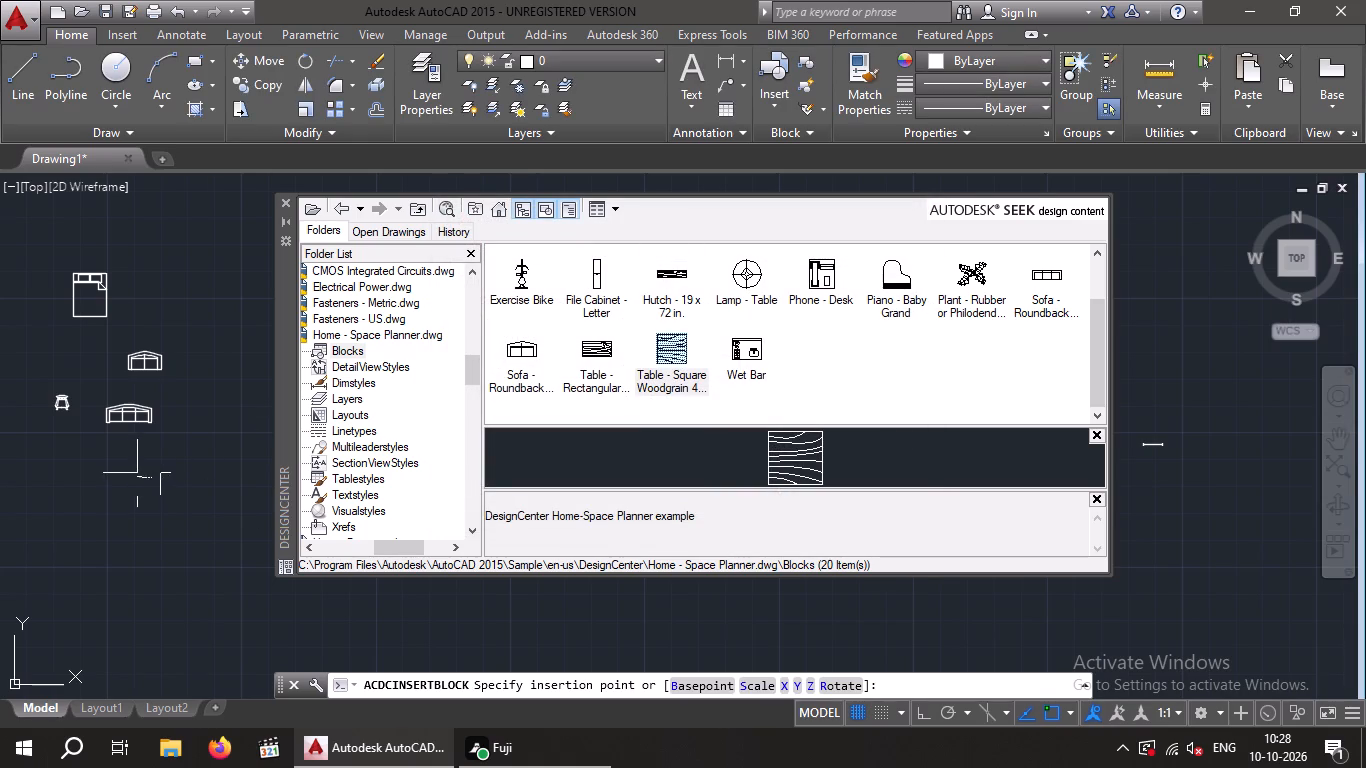
left_click(129, 470)
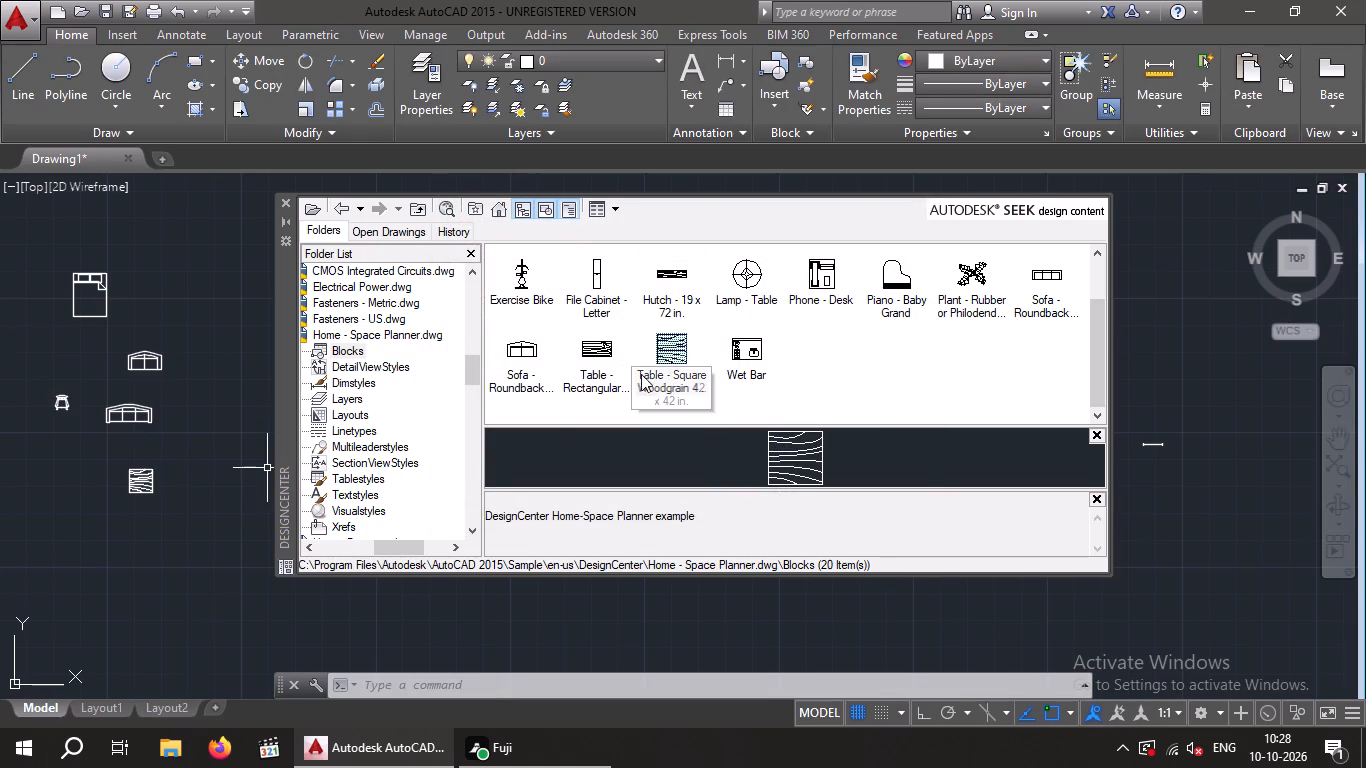
Insert the rectangular woodgrain table block just east of the three-seat sofa.
double_click(603, 354)
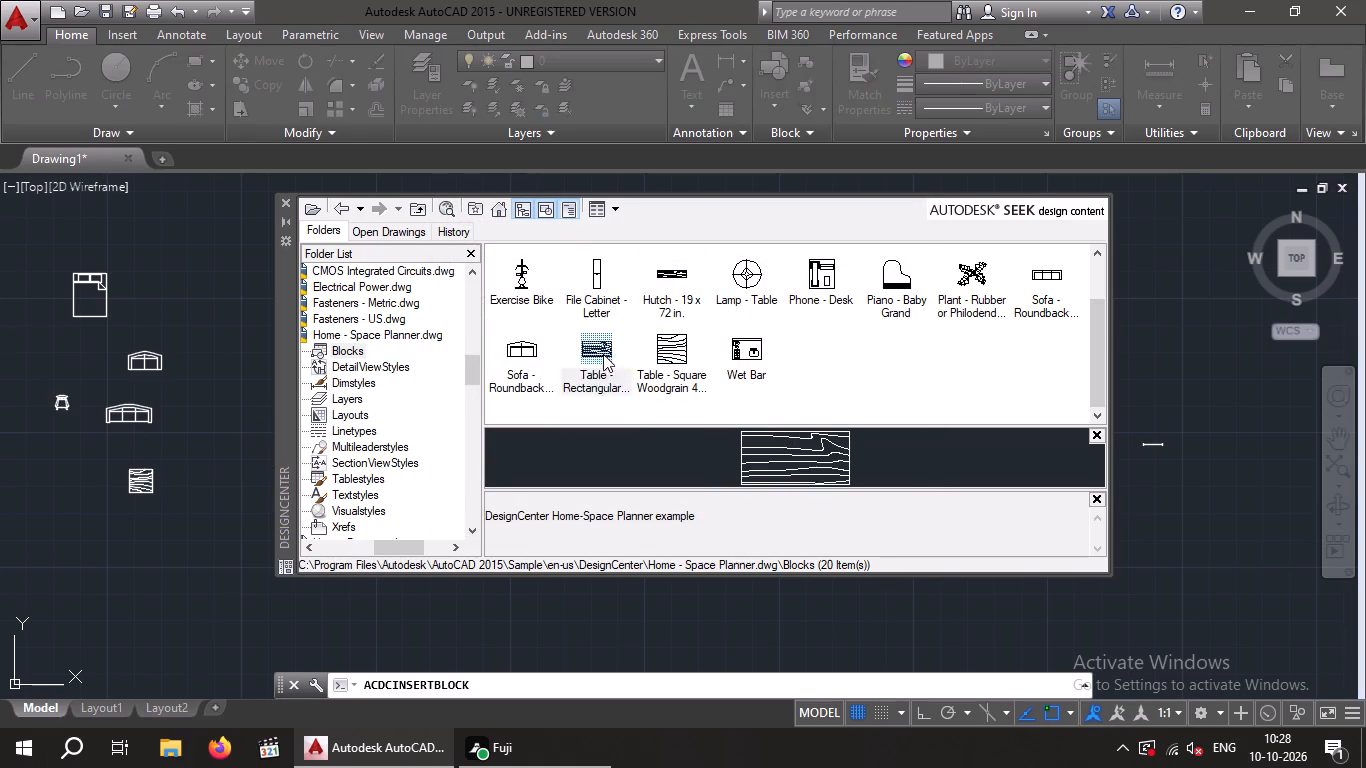
left_click(705, 496)
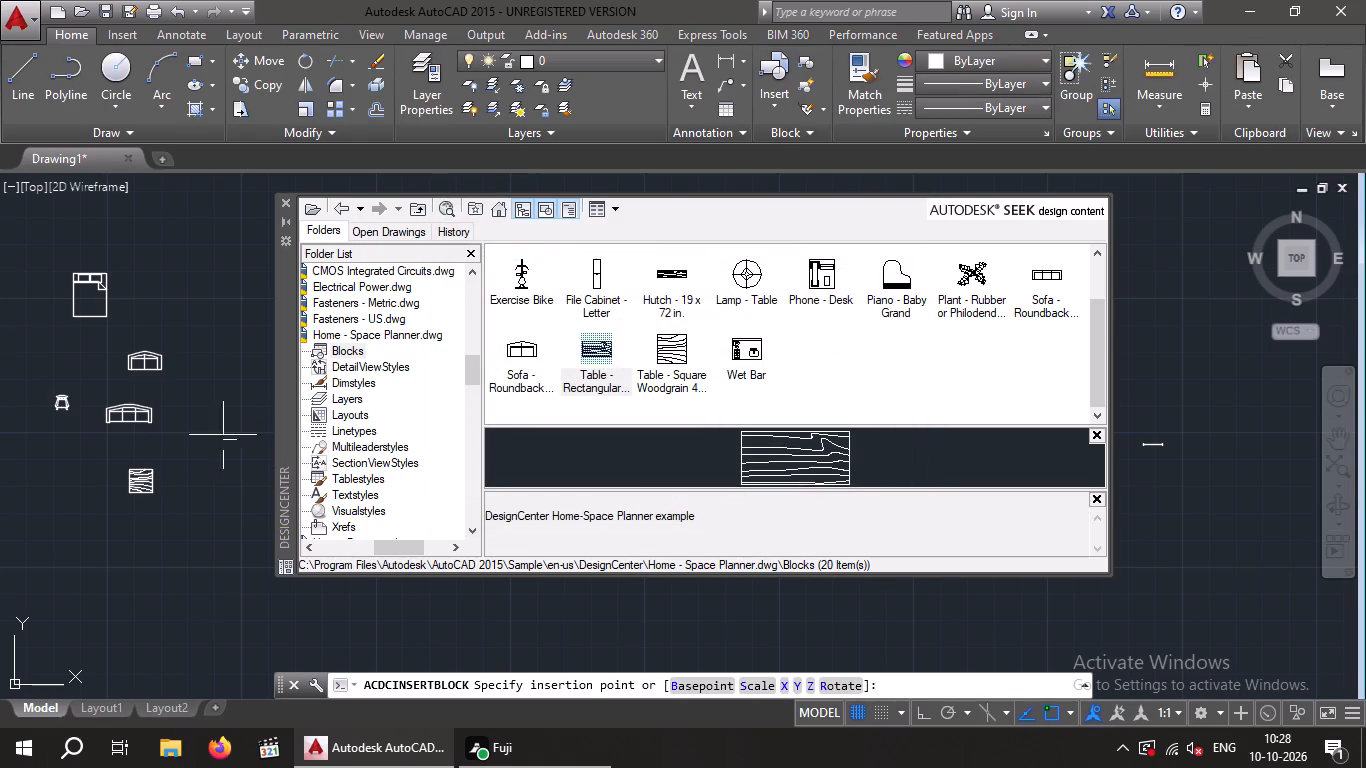
left_click(184, 422)
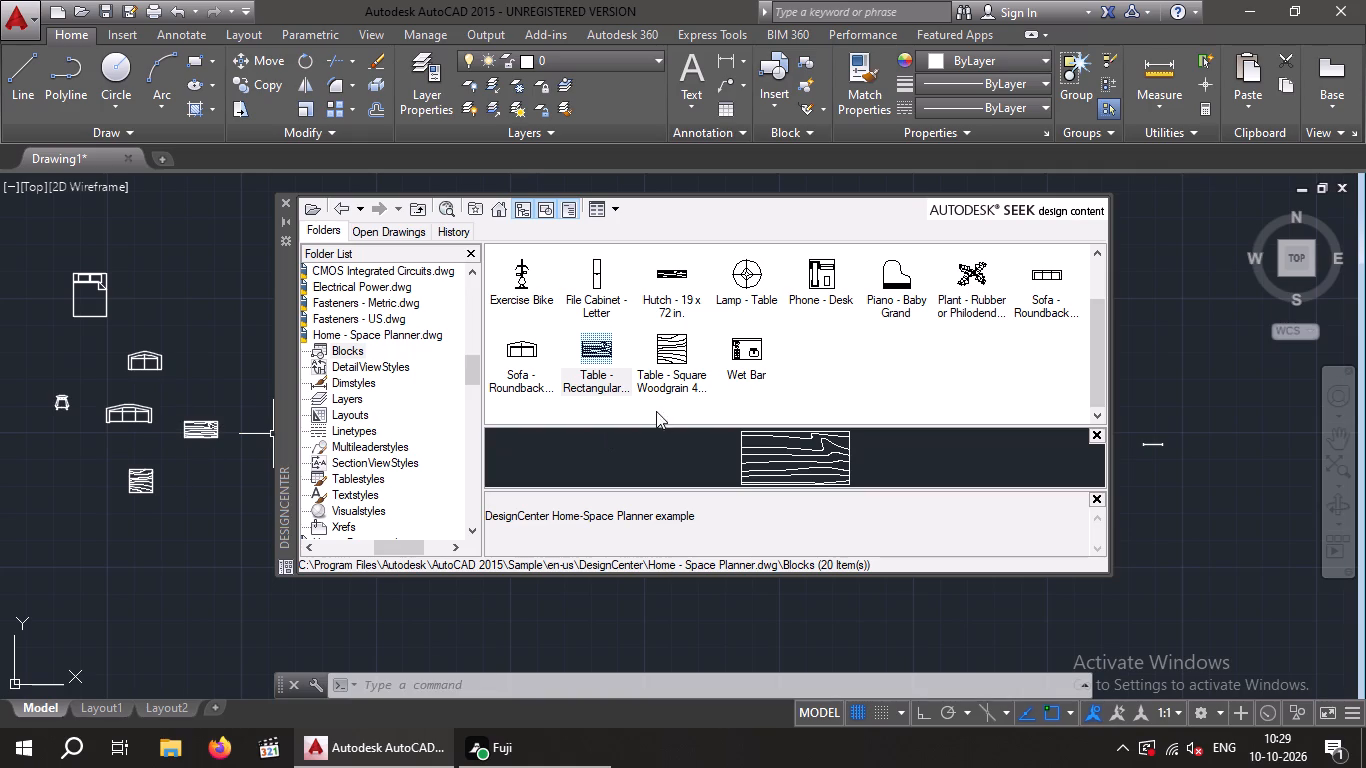
Display the blocks of the DesignCenter sample drawing Kitchens.dwg.
scroll(759, 320, "up", 2)
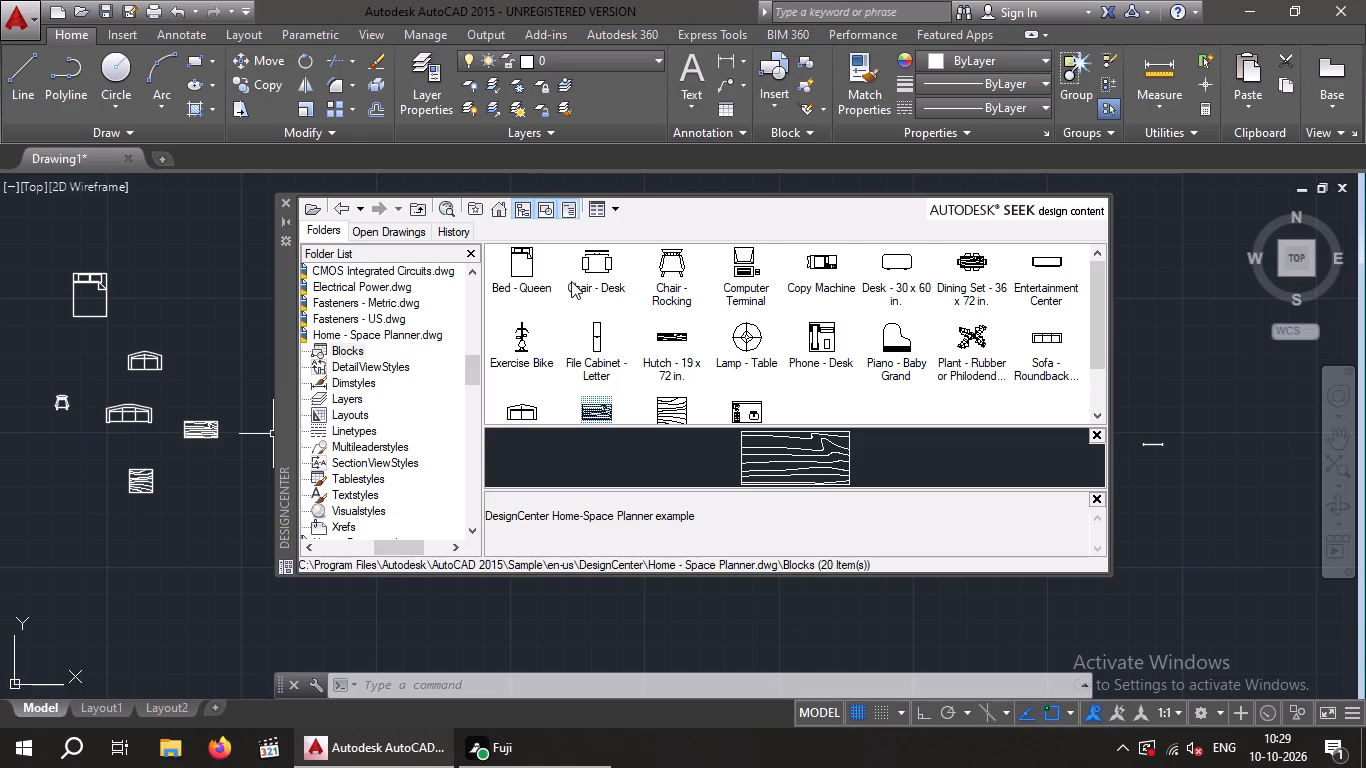
scroll(590, 287, "down", 2)
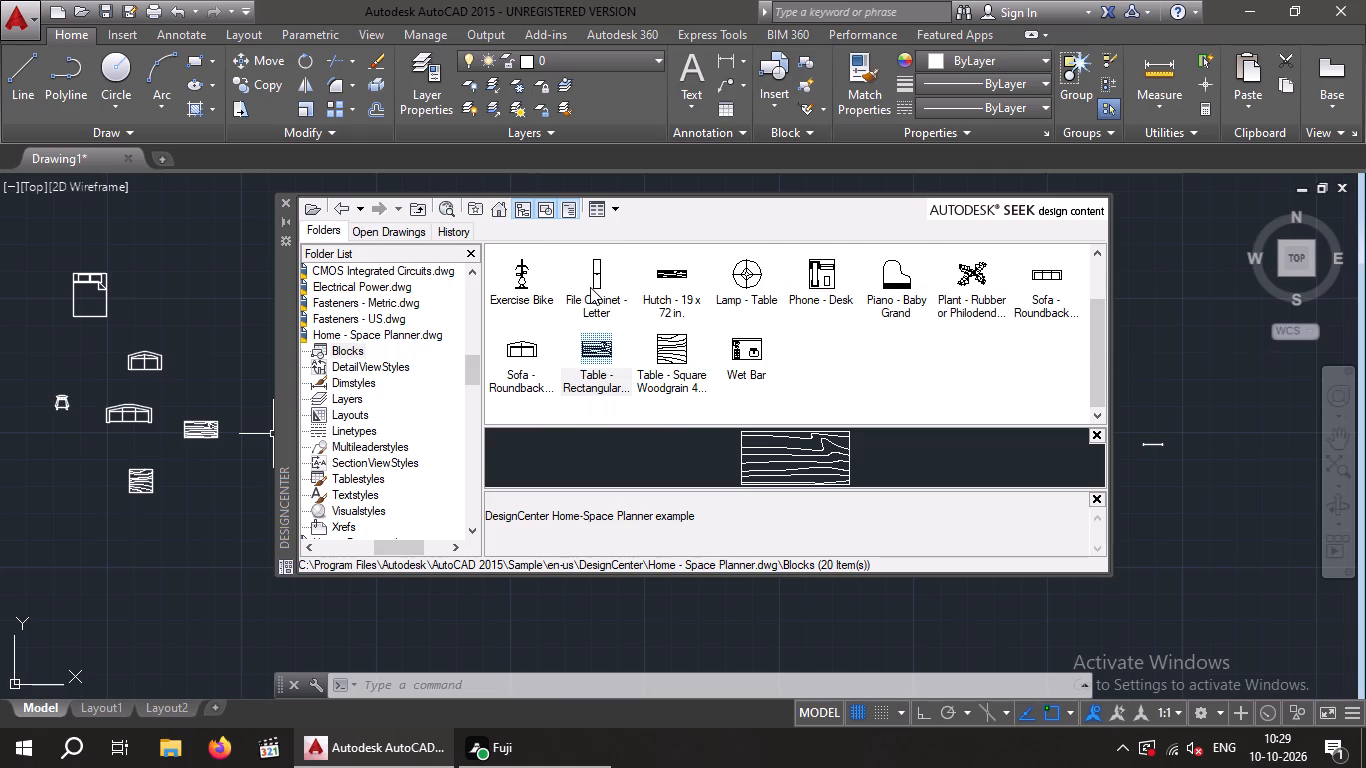
scroll(657, 303, "up", 6)
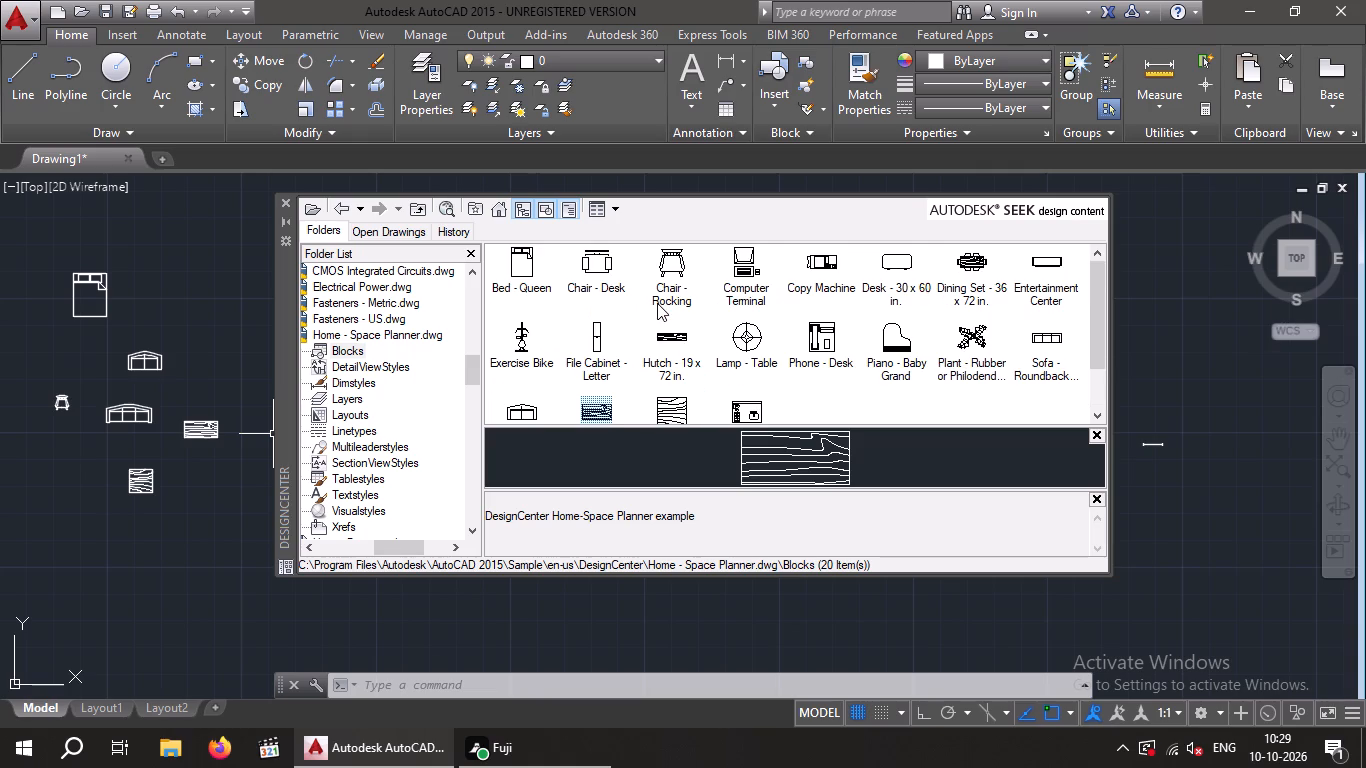
scroll(658, 303, "up", 3)
left_click(348, 317)
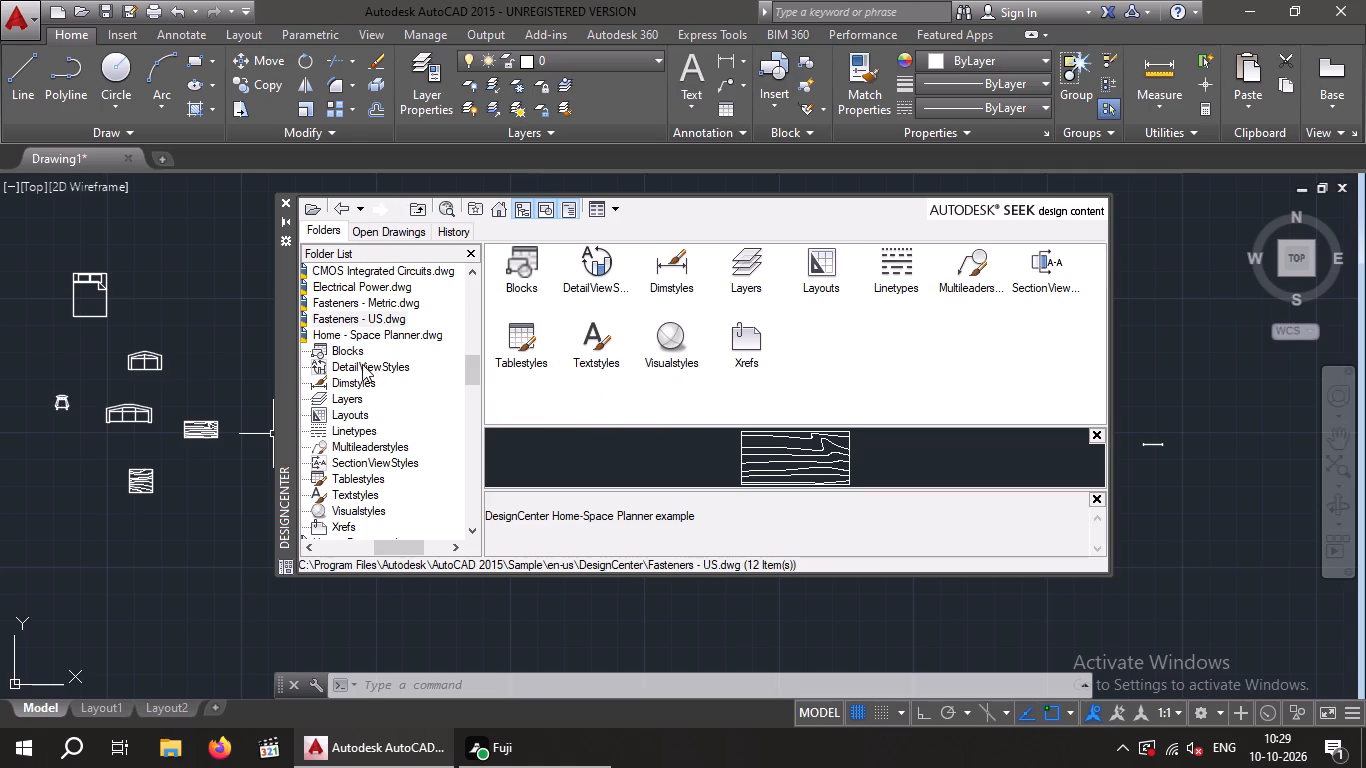
scroll(349, 305, "down", 2)
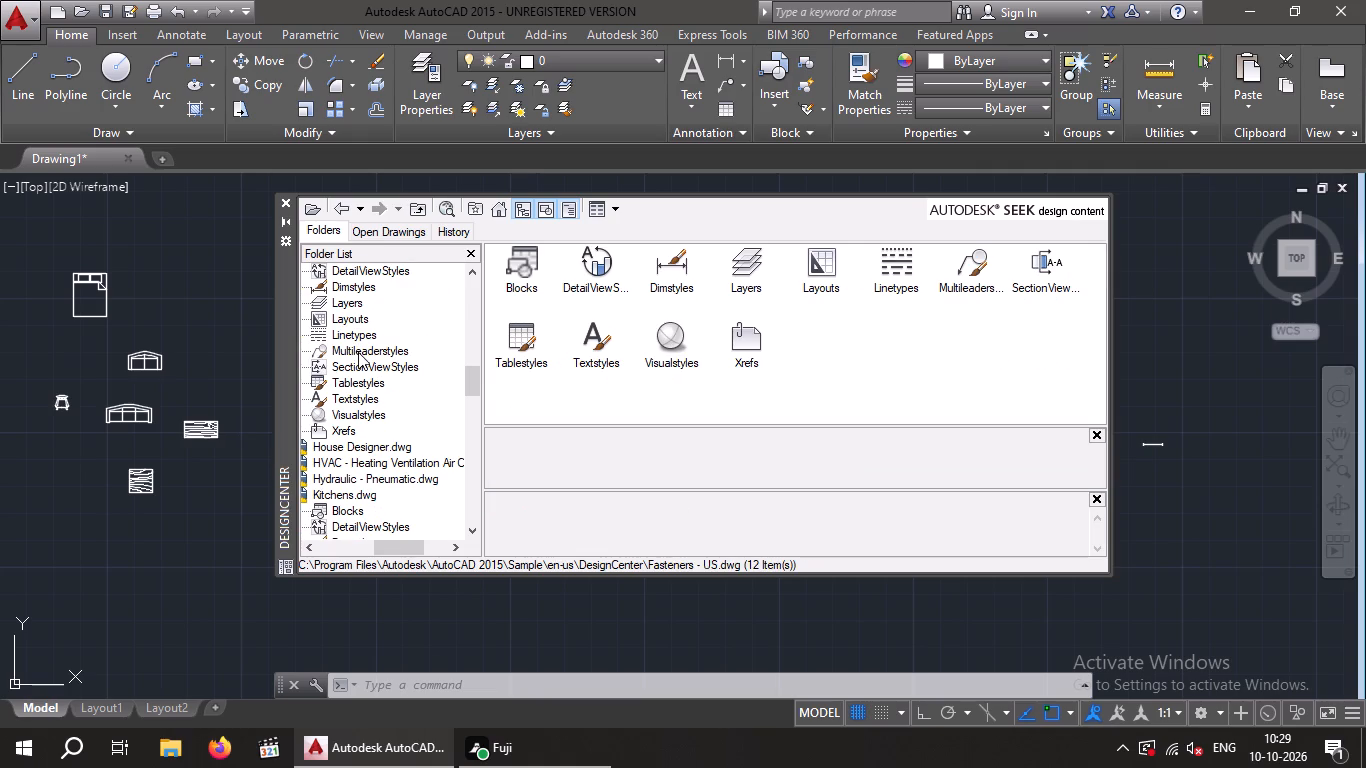
double_click(370, 489)
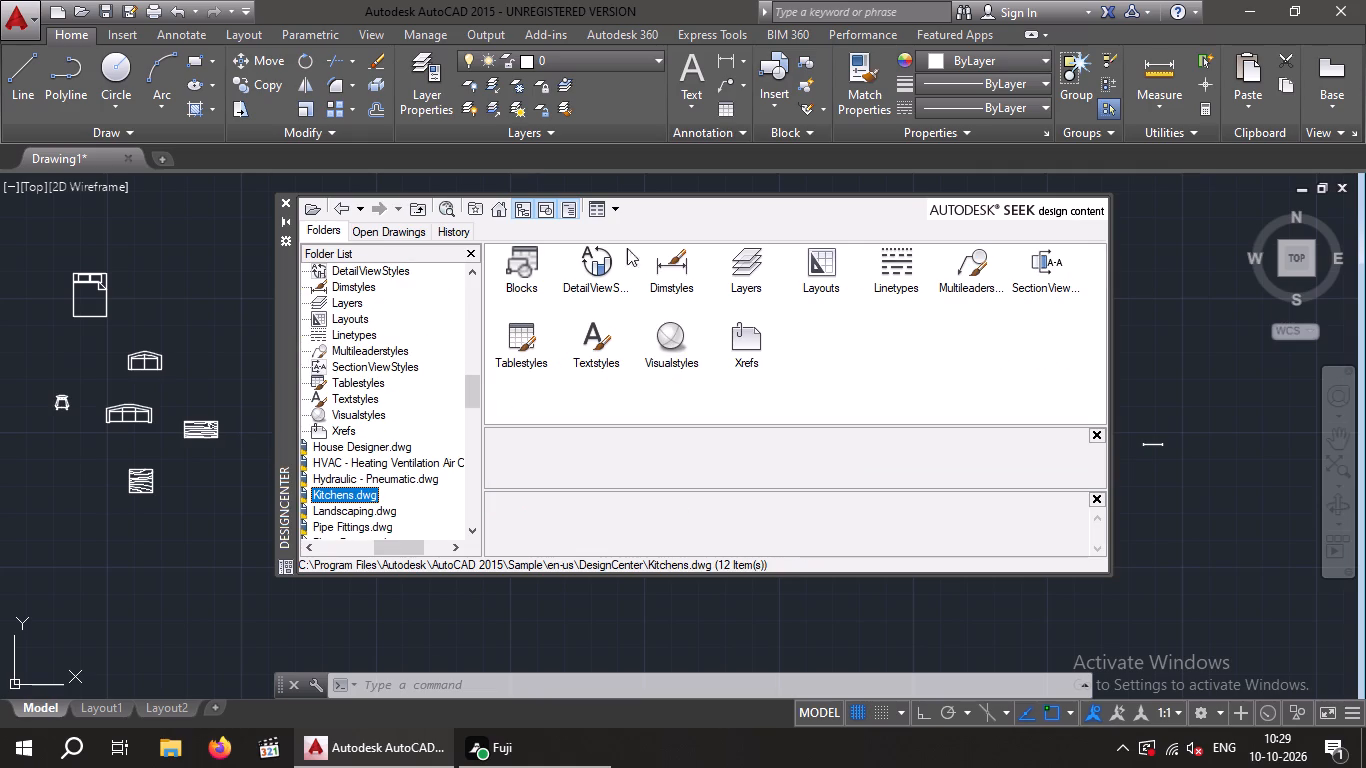
double_click(535, 262)
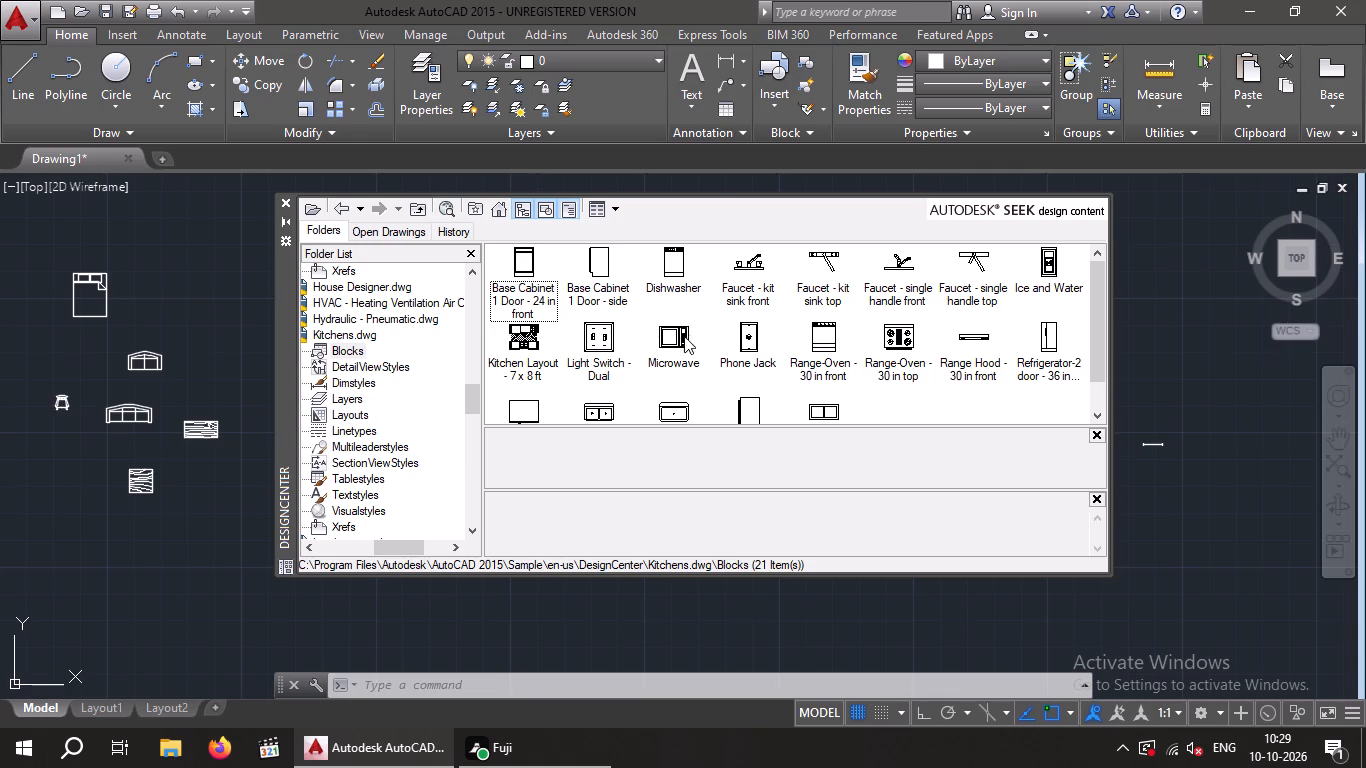
Insert the Sink-double - 36 in top block at scale 1 southwest of the square table.
scroll(835, 314, "up", 1)
scroll(986, 364, "down", 1)
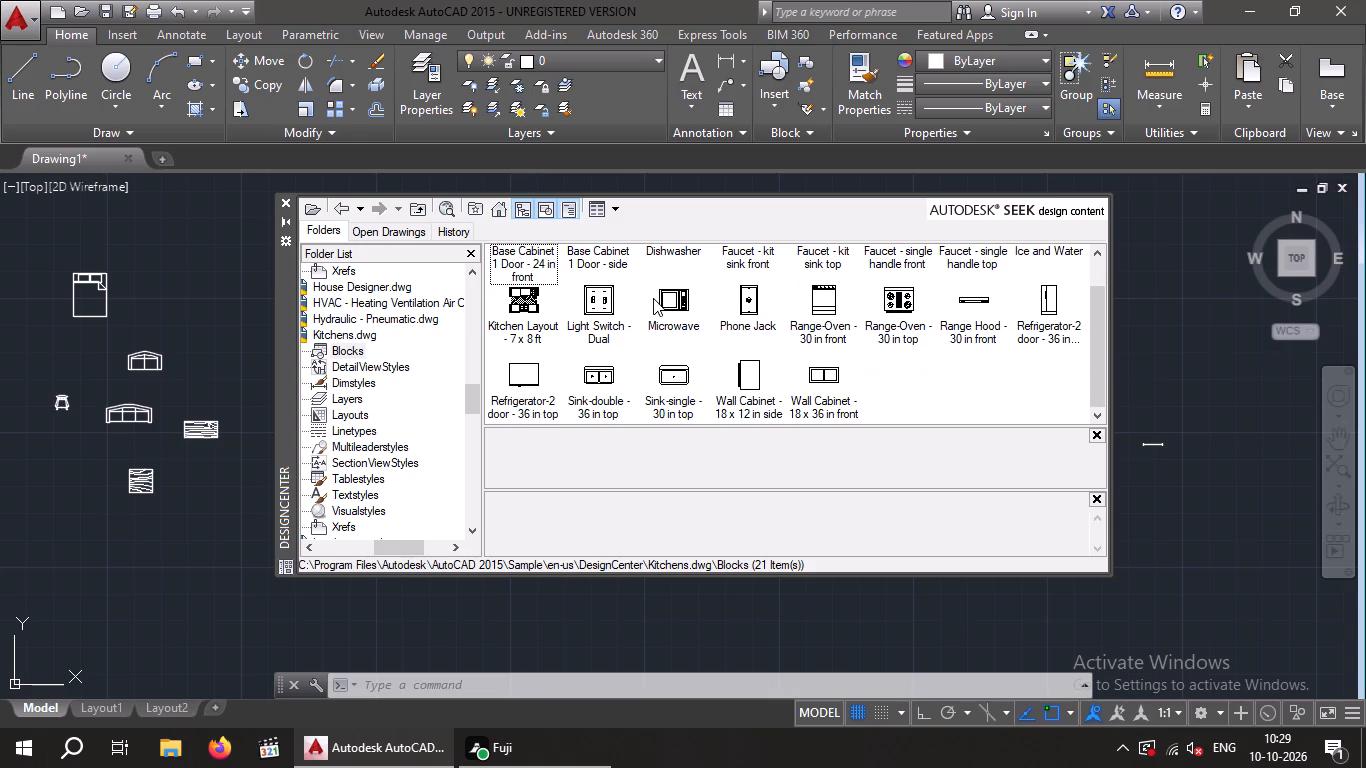
scroll(654, 298, "down", 1)
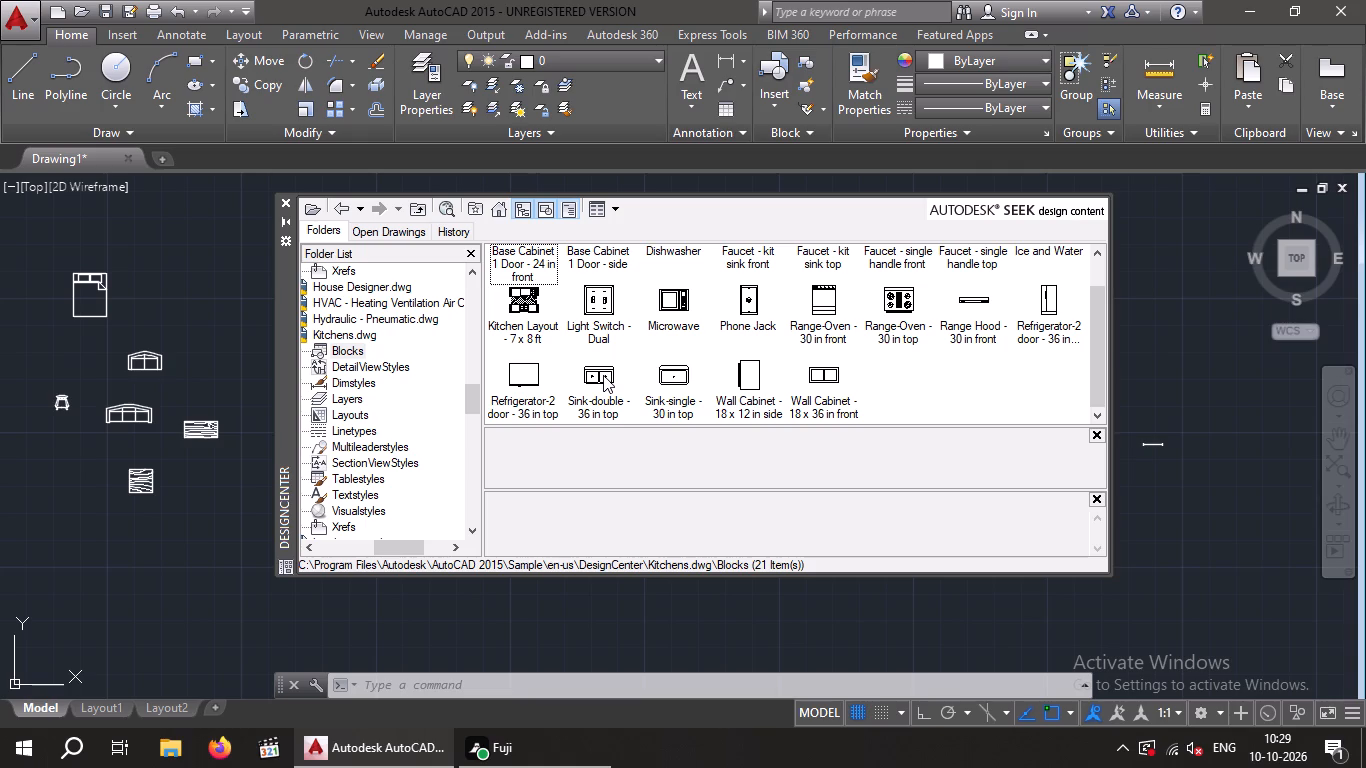
left_click(603, 375)
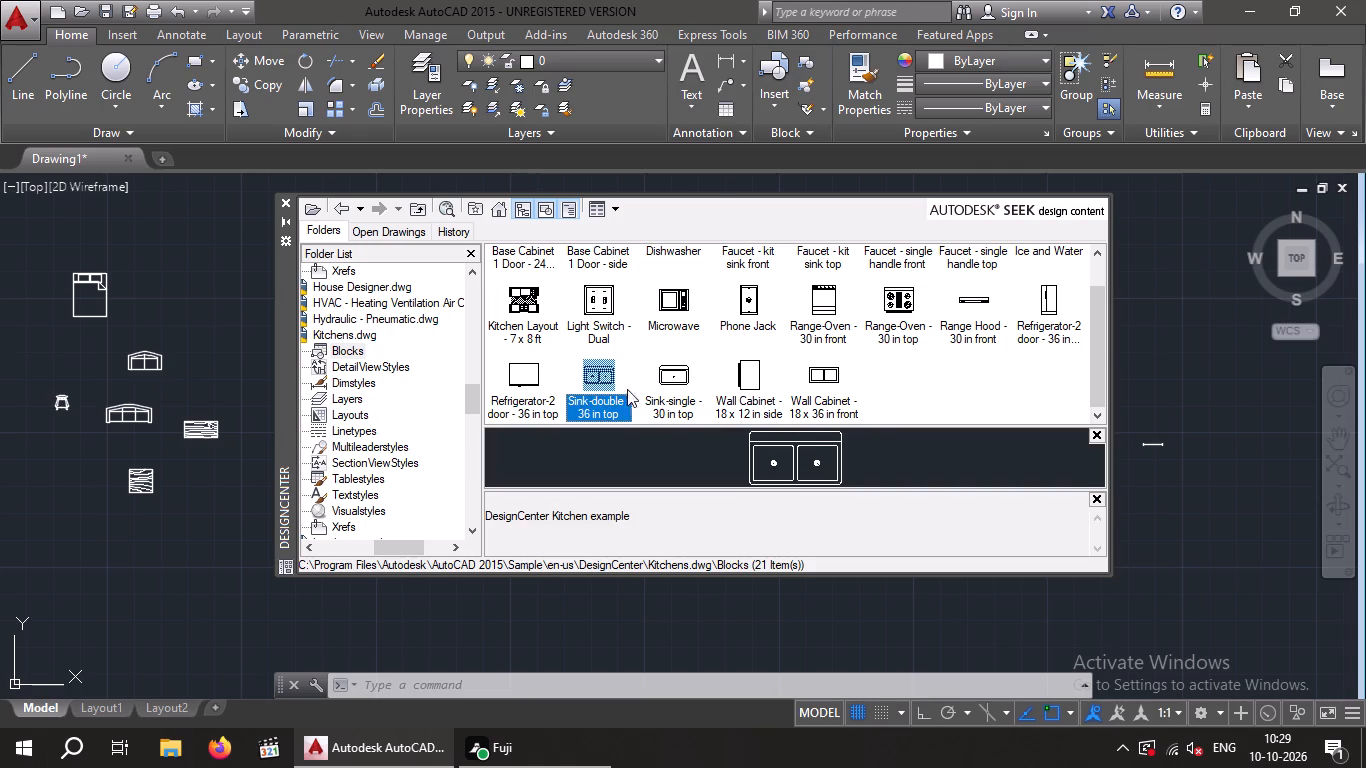
double_click(607, 376)
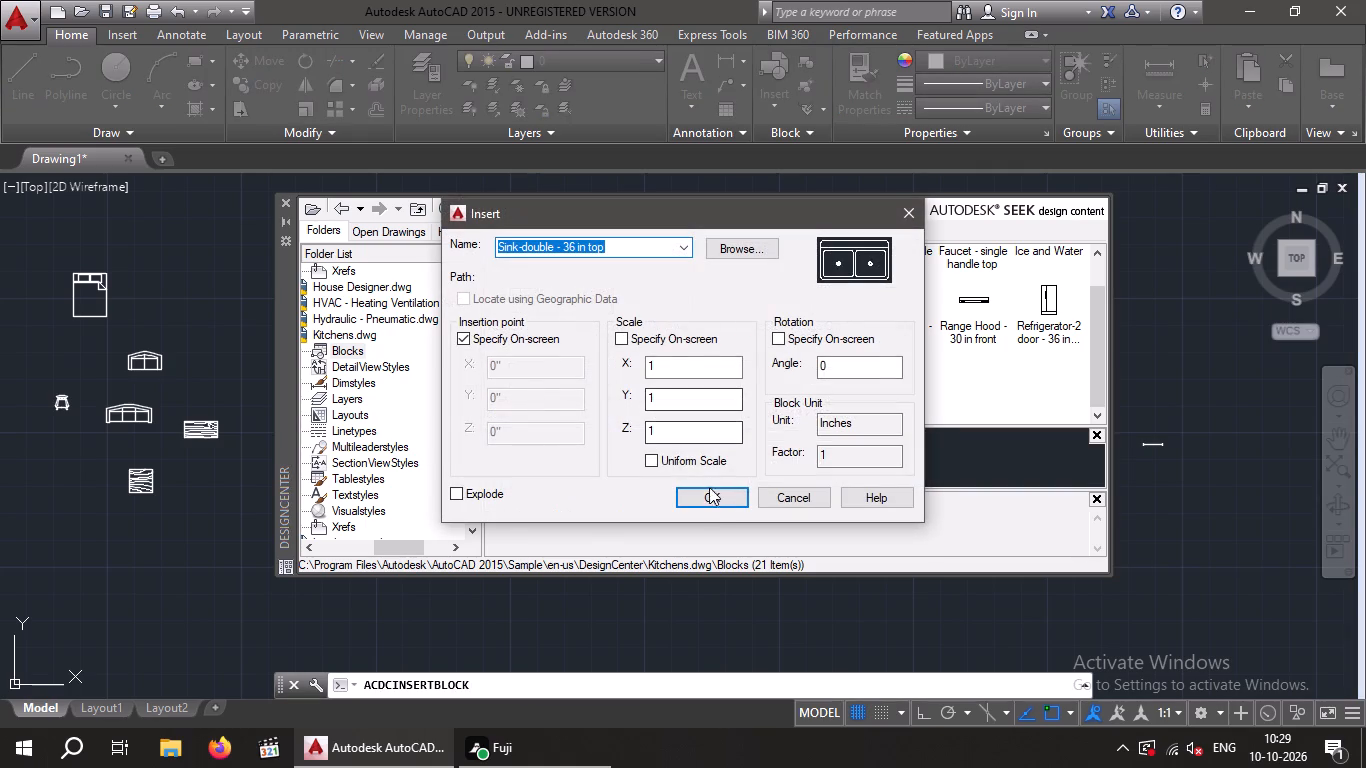
left_click(707, 499)
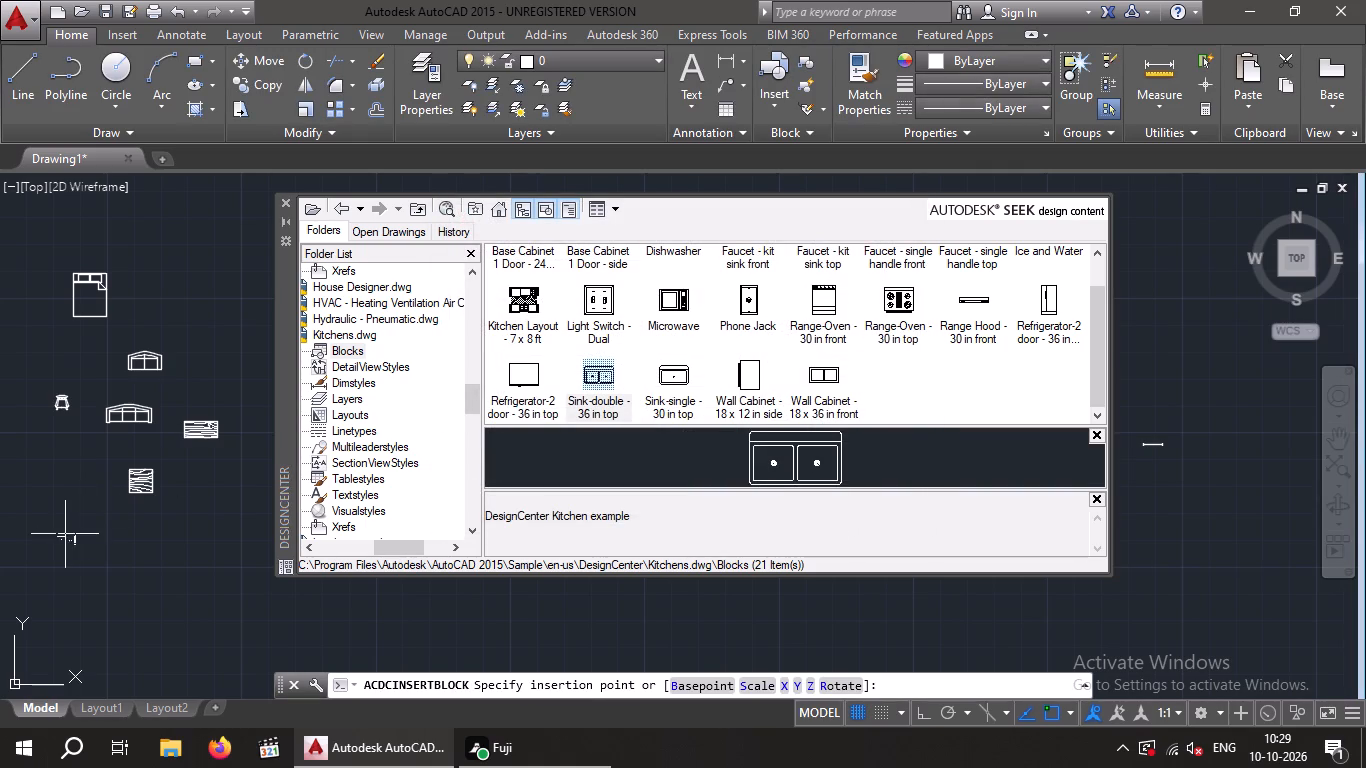
left_click(51, 555)
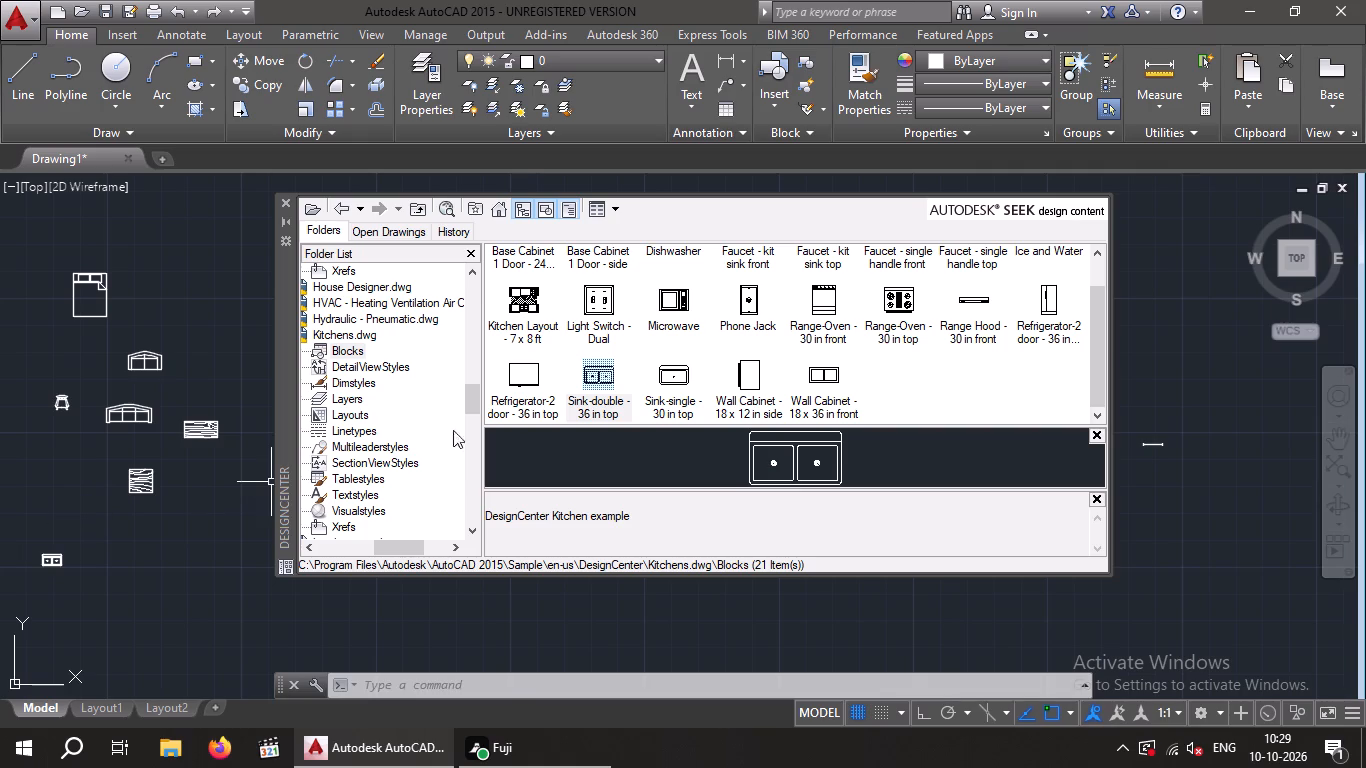
Insert the Range-Oven - 30 in top block at scale 1 east of the double sink, below the square table.
scroll(748, 334, "up", 2)
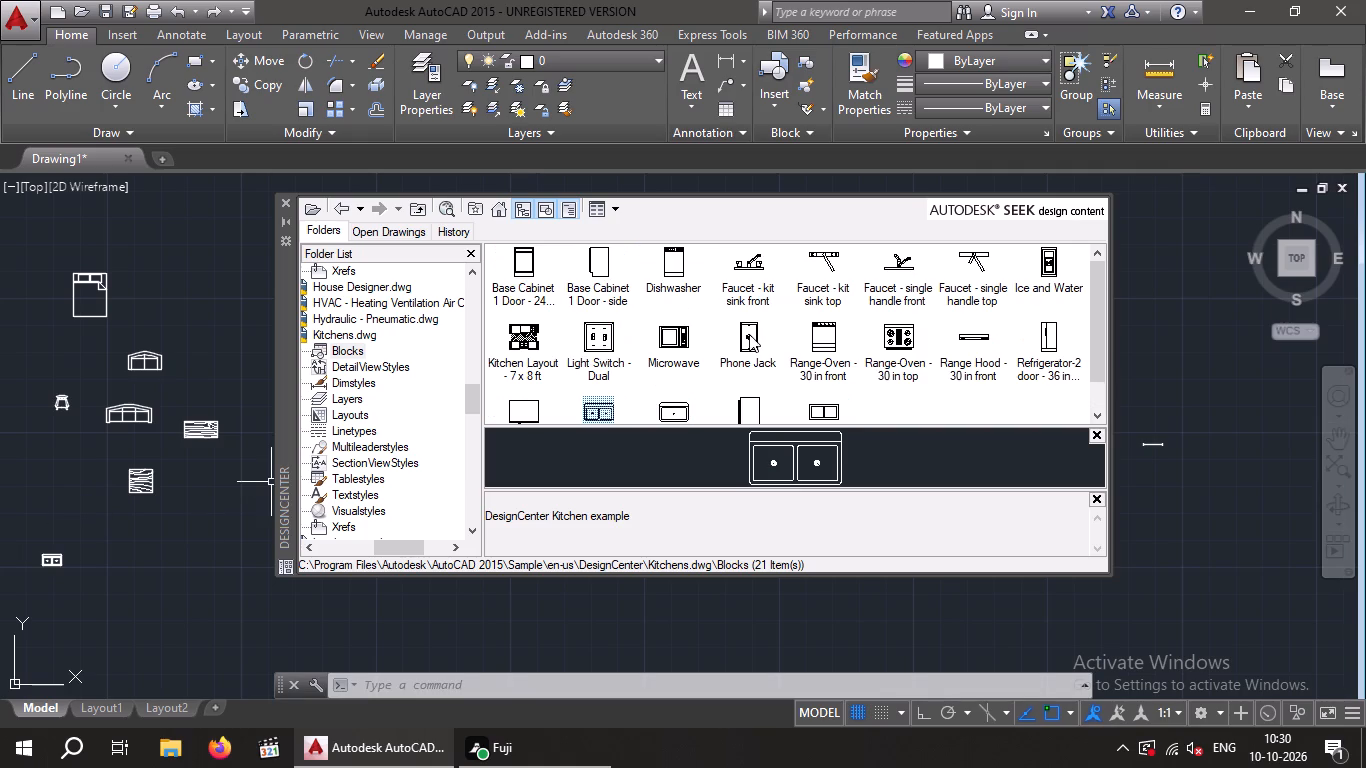
double_click(903, 339)
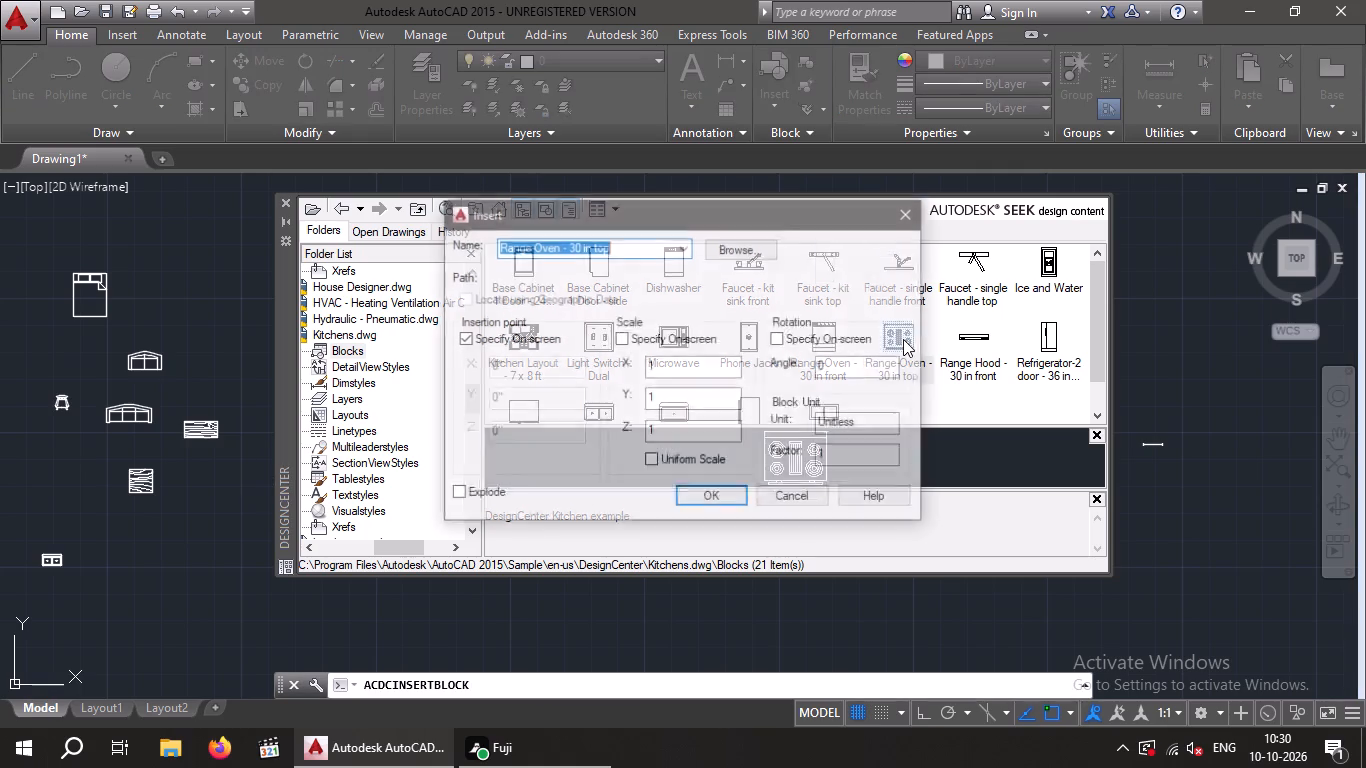
left_click(727, 490)
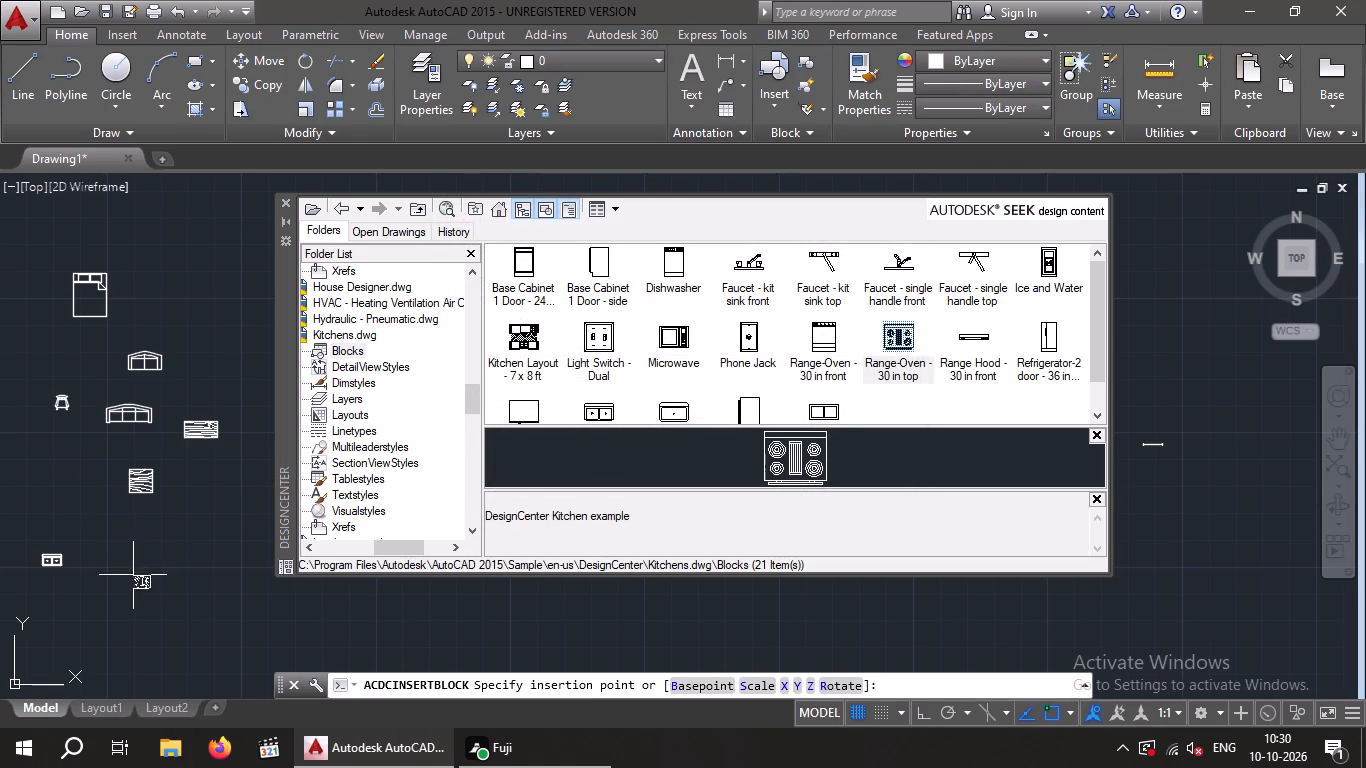
left_click(133, 575)
Insert the front-view Refrigerator-2 door - 36 in block northeast of the queen bed and close DesignCenter.
triple_click(1031, 344)
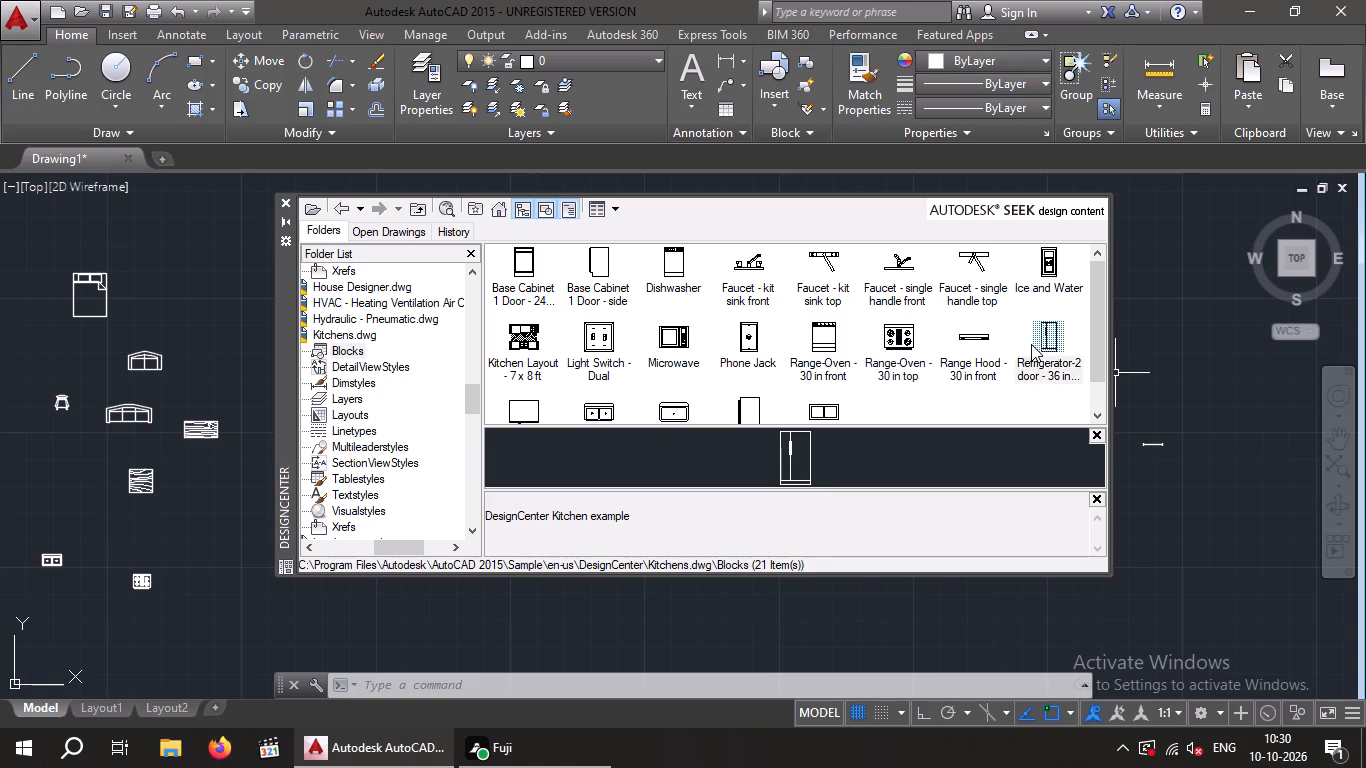
left_click(699, 496)
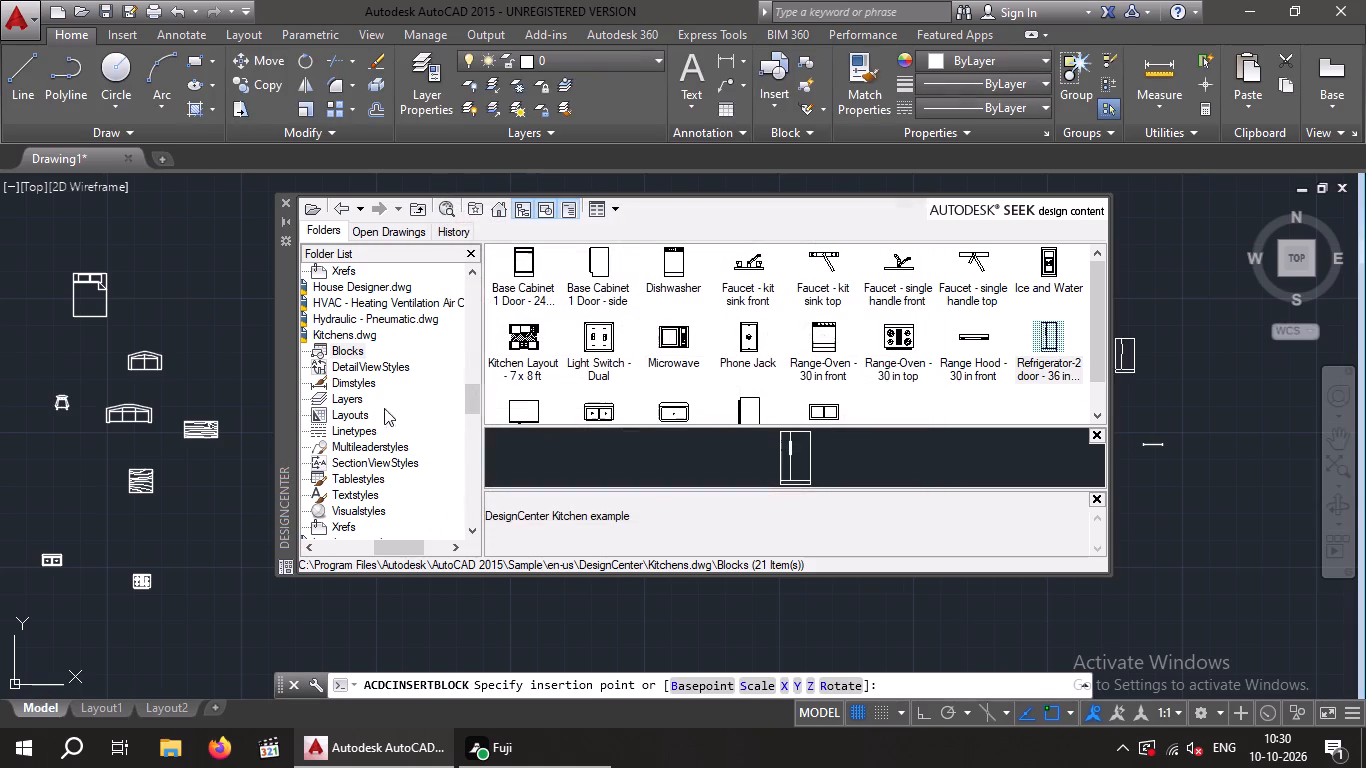
left_click(165, 253)
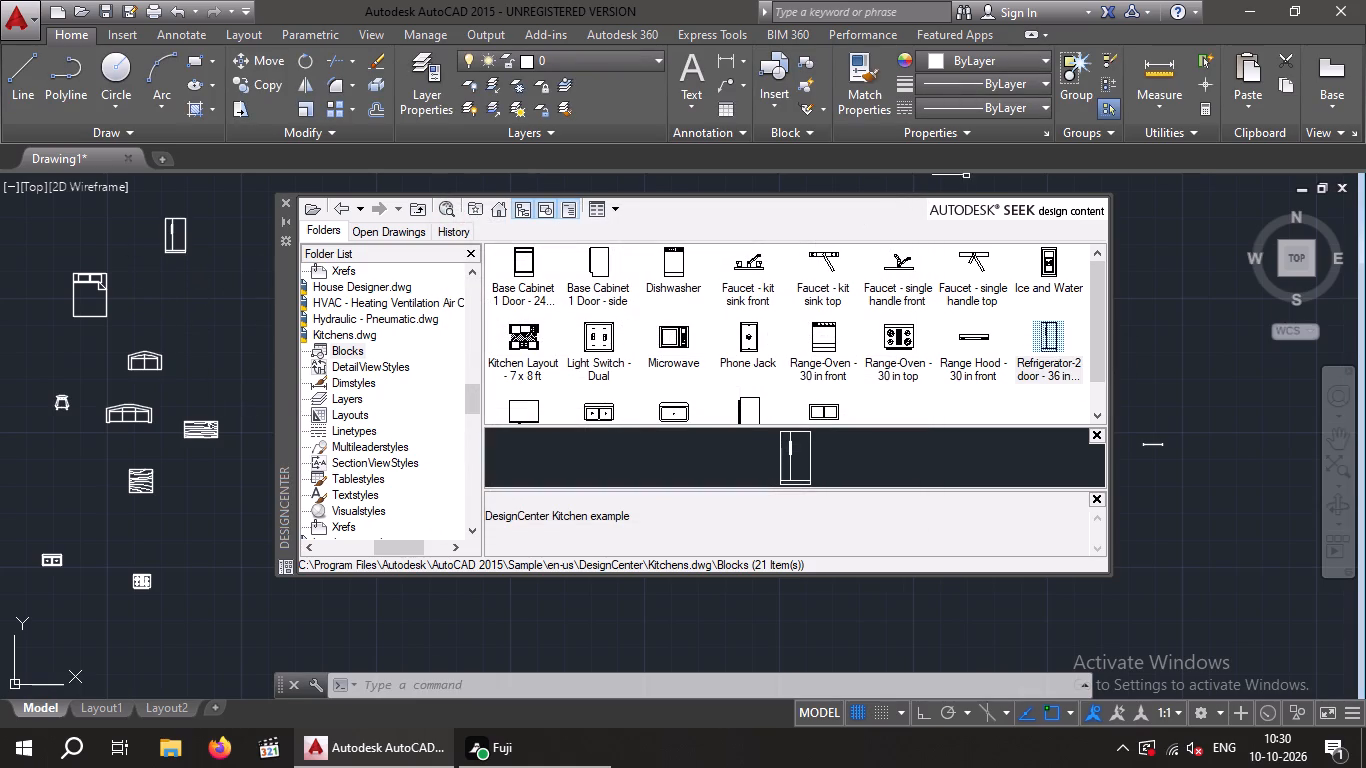
left_click(287, 205)
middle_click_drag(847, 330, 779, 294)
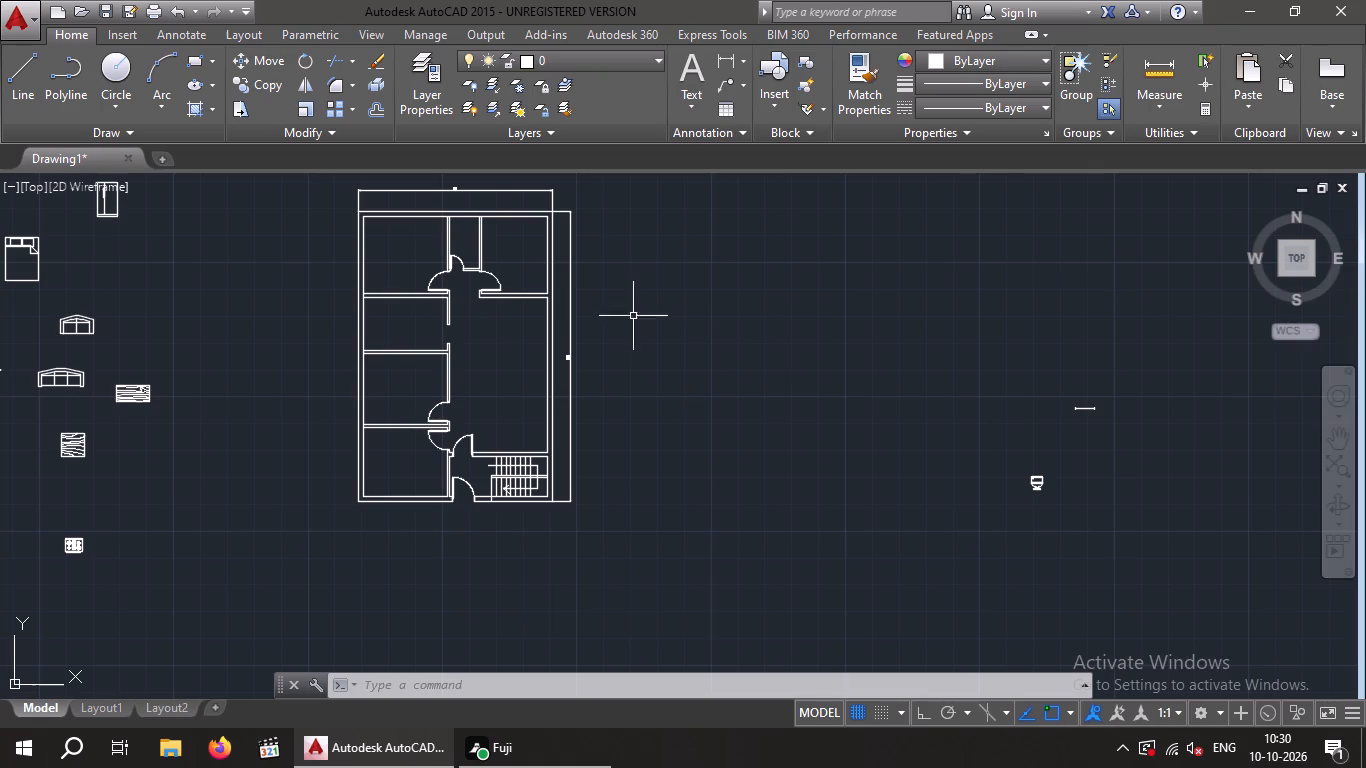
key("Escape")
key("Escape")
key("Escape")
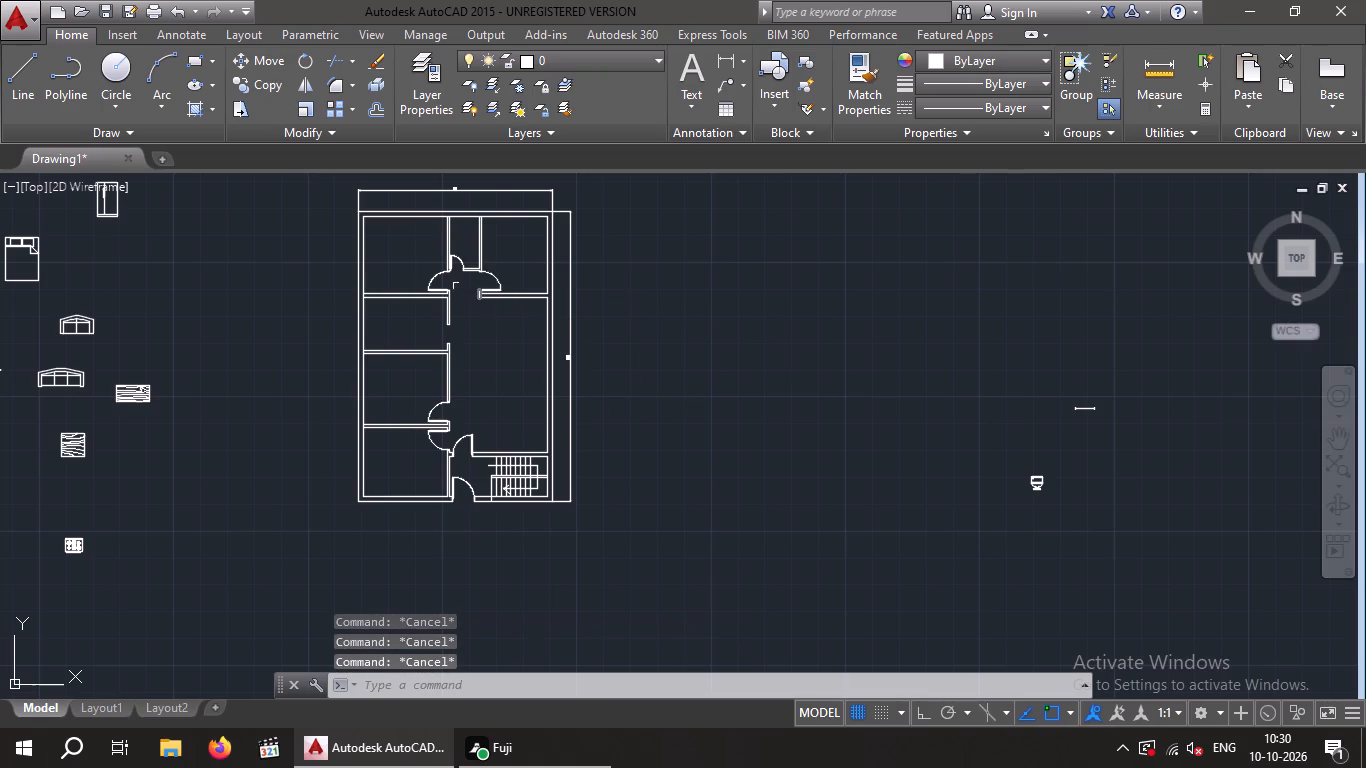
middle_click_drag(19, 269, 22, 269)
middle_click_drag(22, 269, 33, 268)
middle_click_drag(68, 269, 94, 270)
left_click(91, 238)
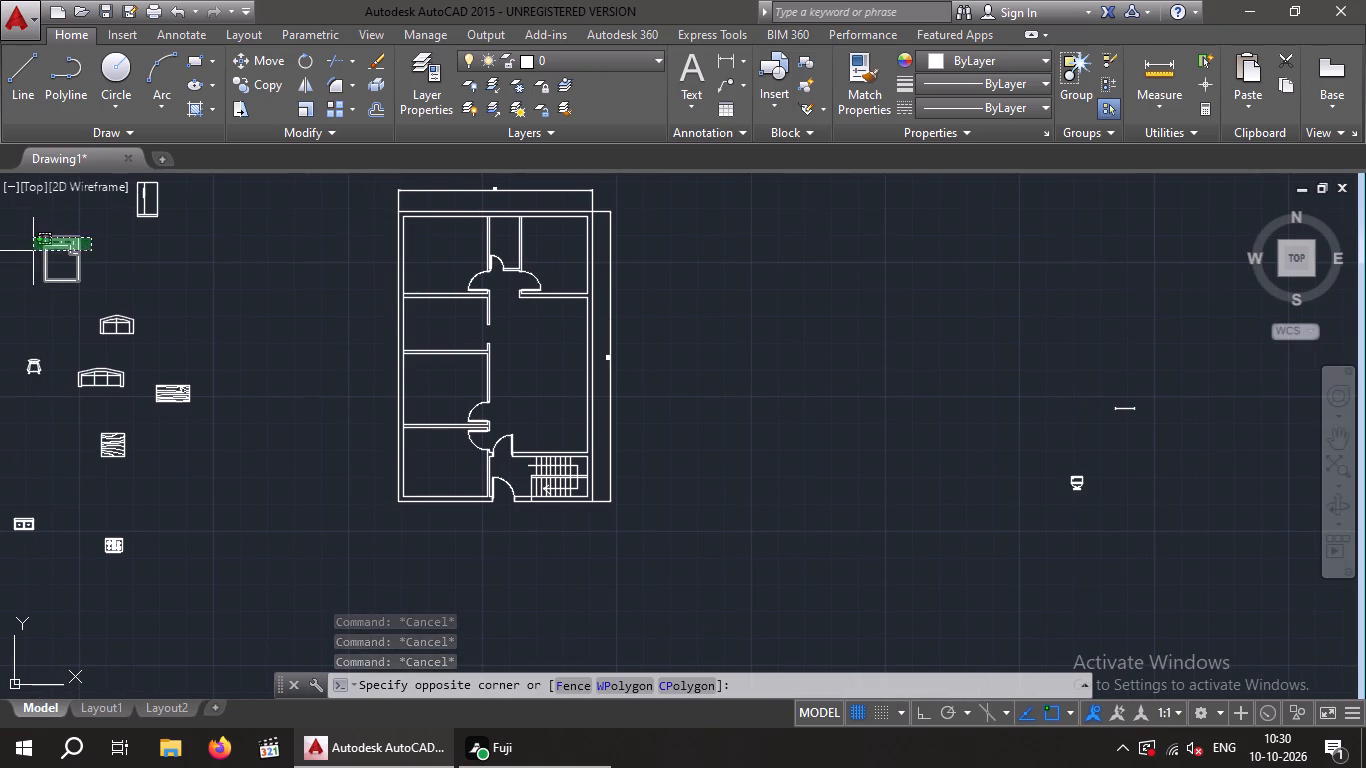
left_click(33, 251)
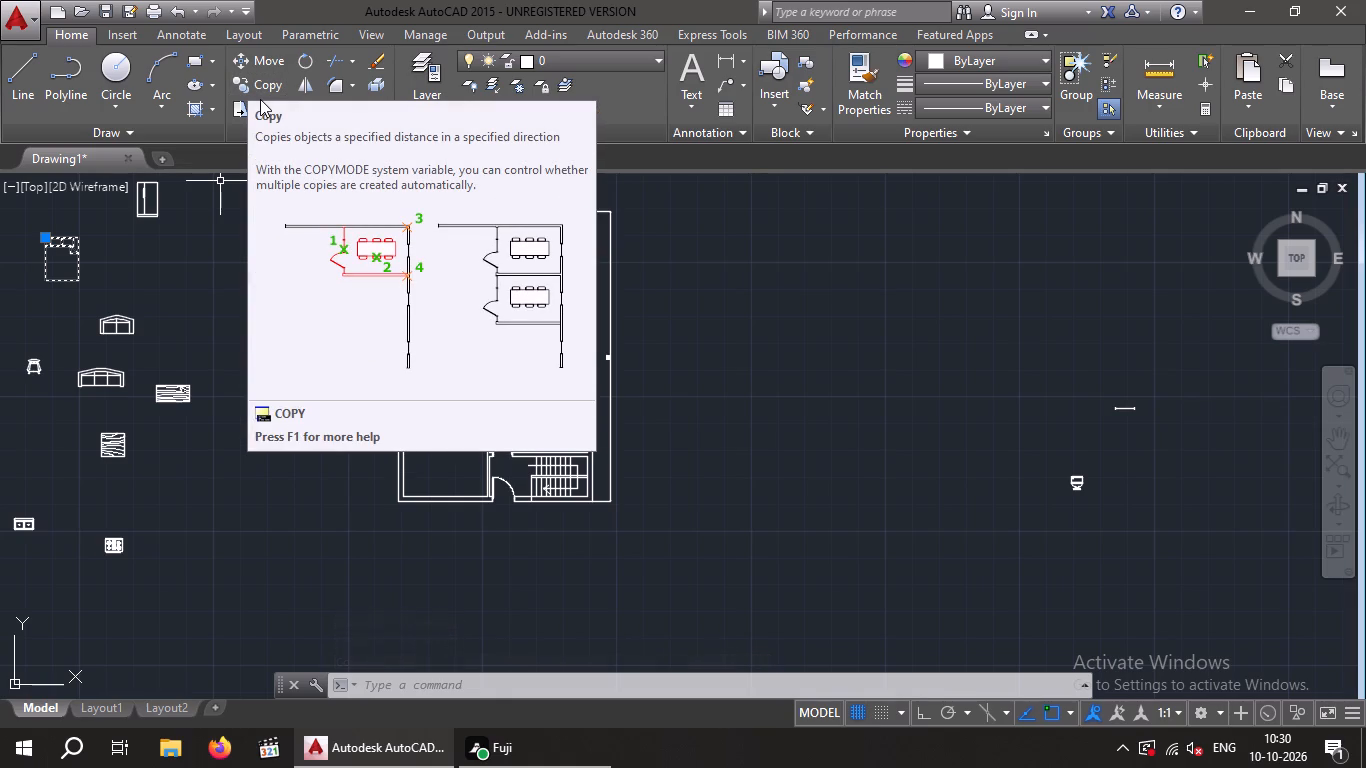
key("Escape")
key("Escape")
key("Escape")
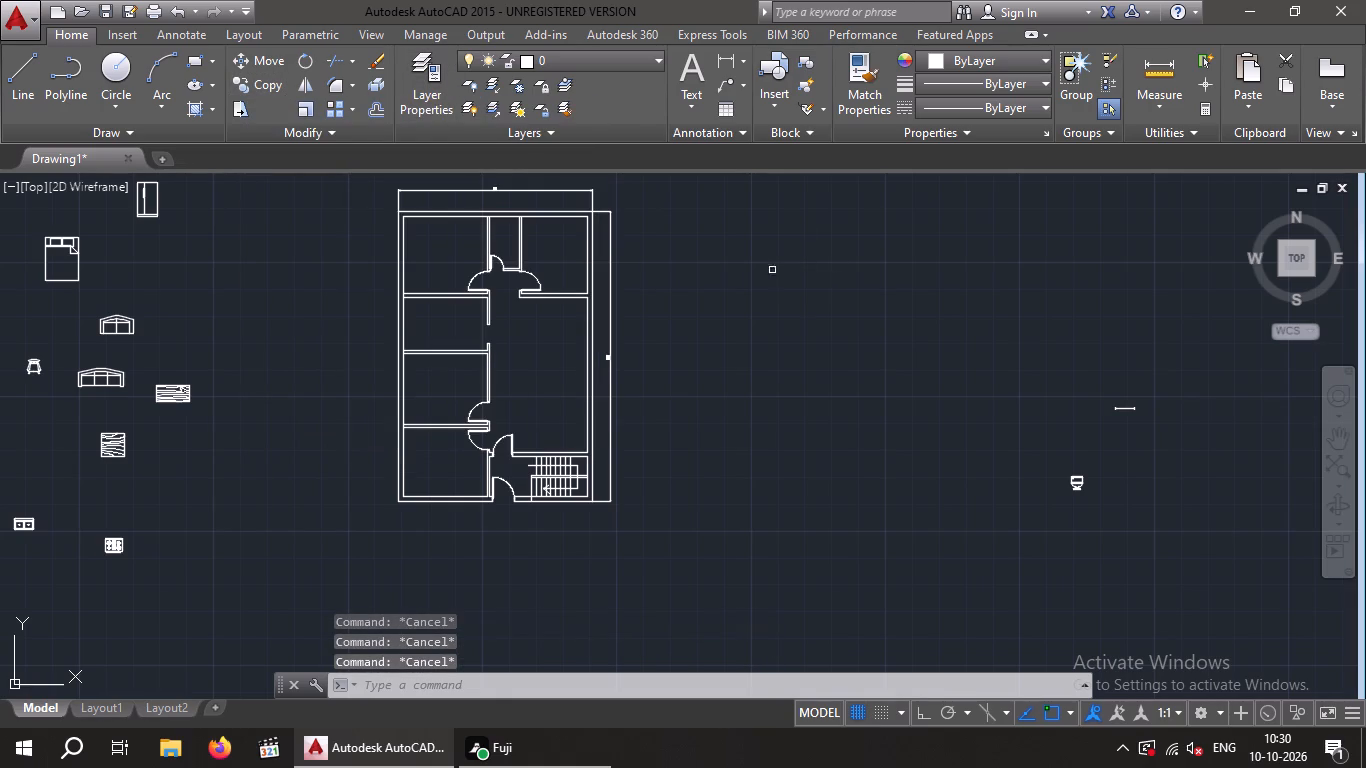
Draw a line with ortho on along the northwest room's inner north wall face, from its west corner to the partition.
key("l")
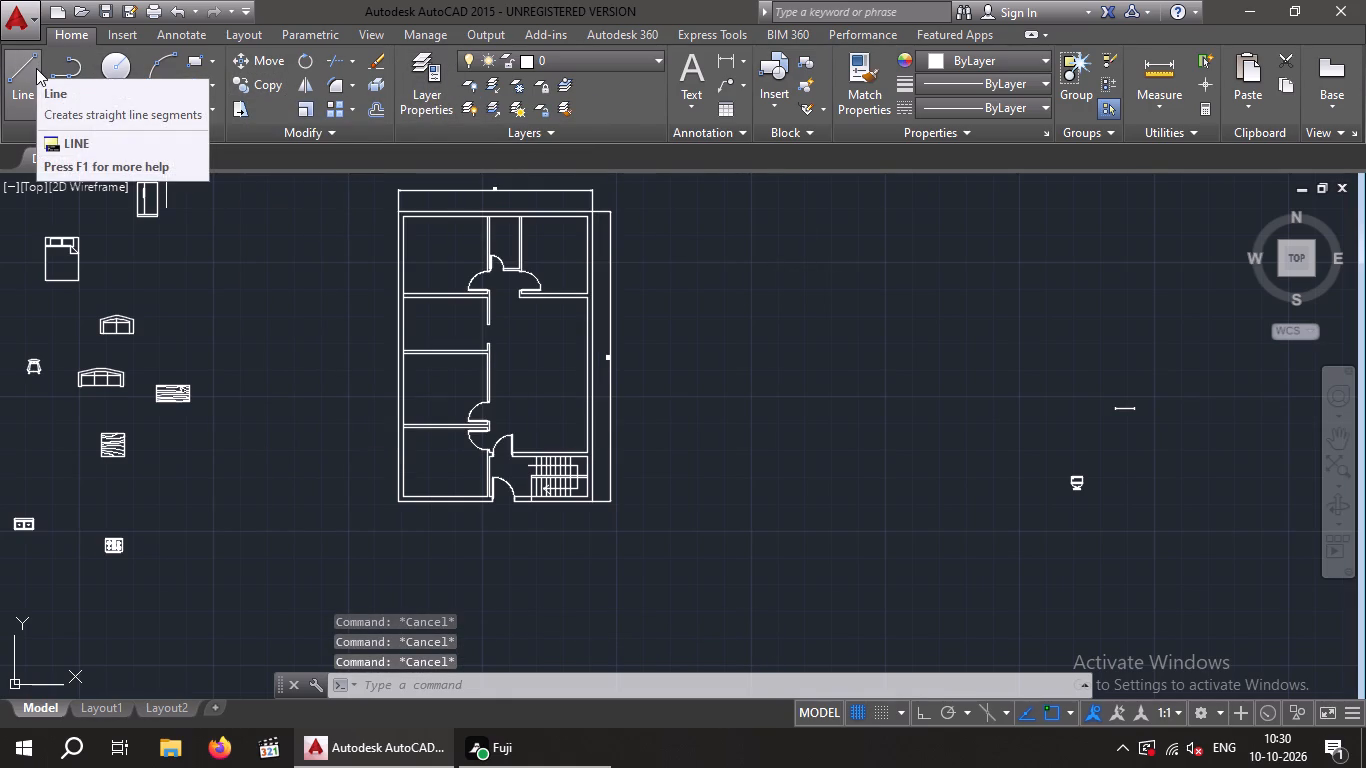
key("Return")
scroll(420, 223, "up", 5)
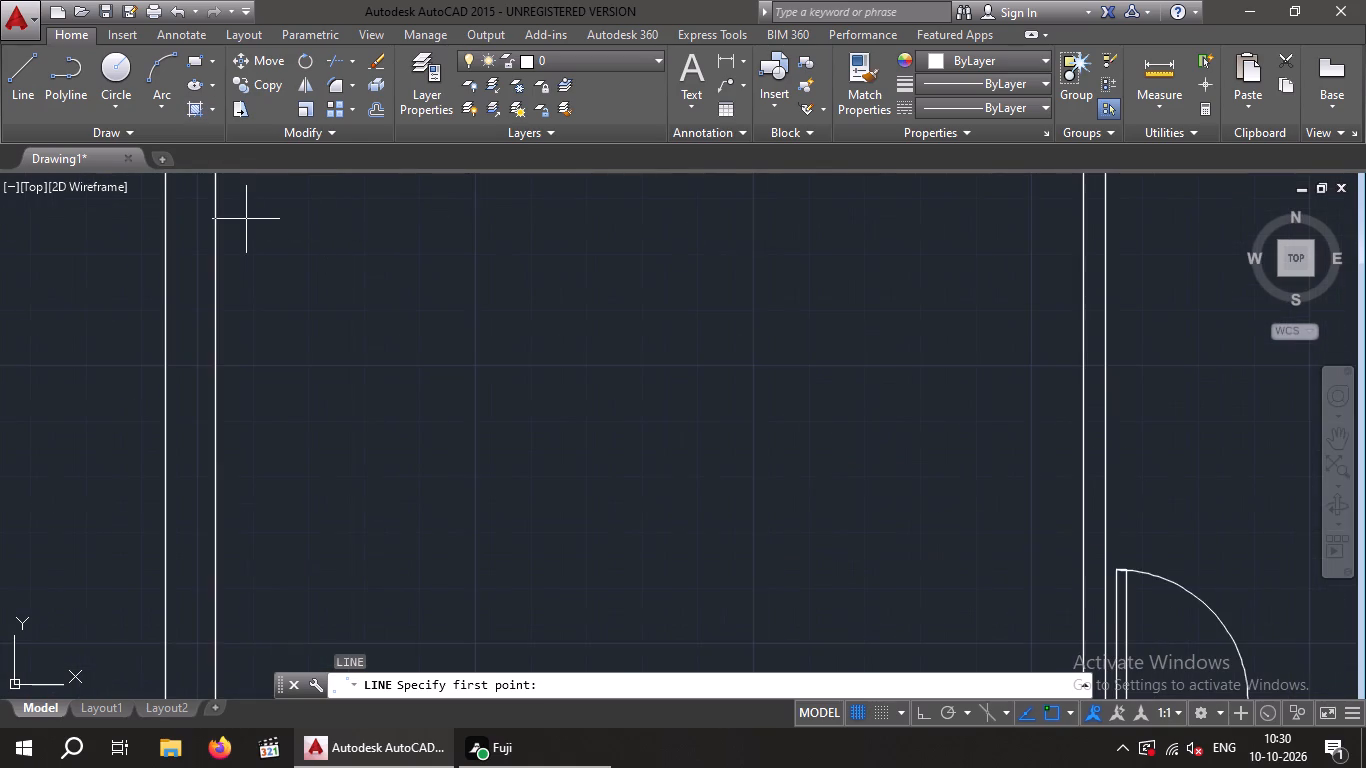
scroll(246, 219, "down", 1)
middle_click_drag(240, 247, 216, 377)
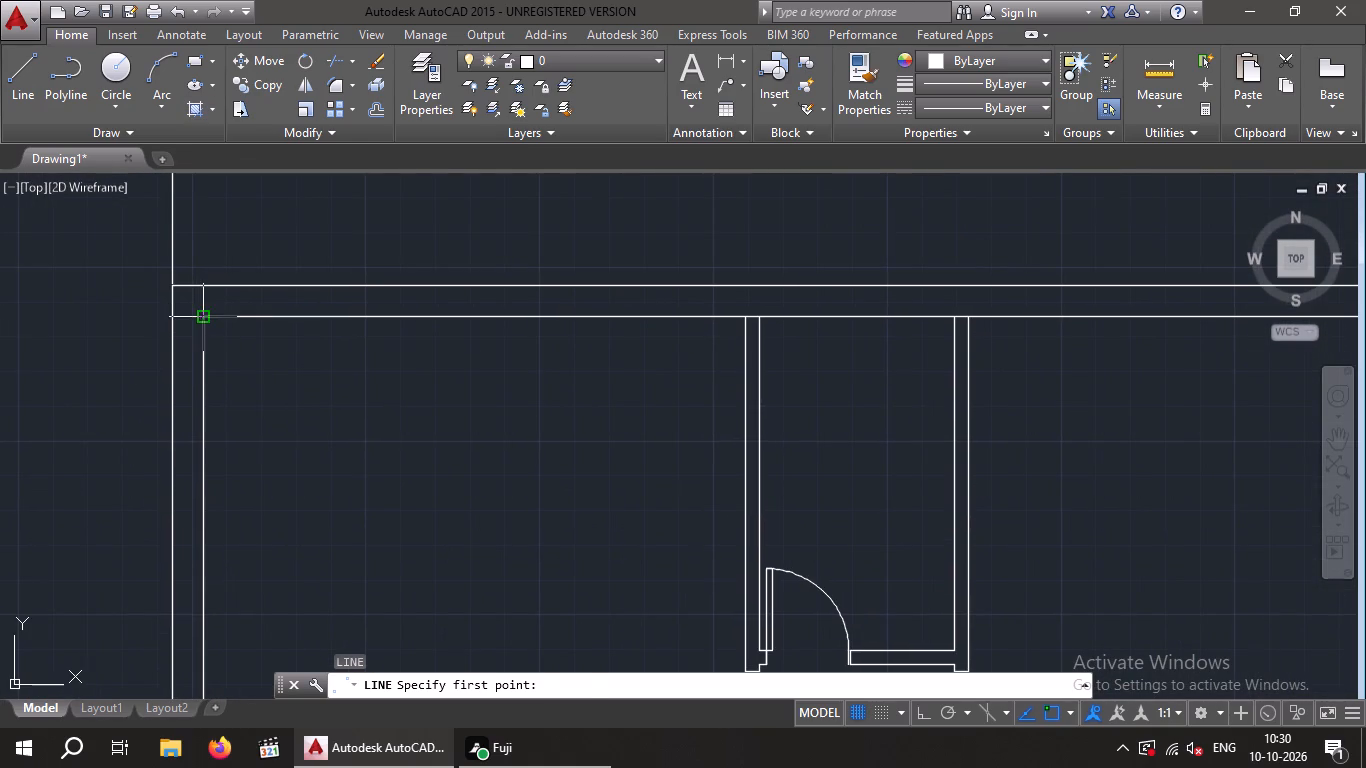
left_click_drag(203, 318, 216, 329)
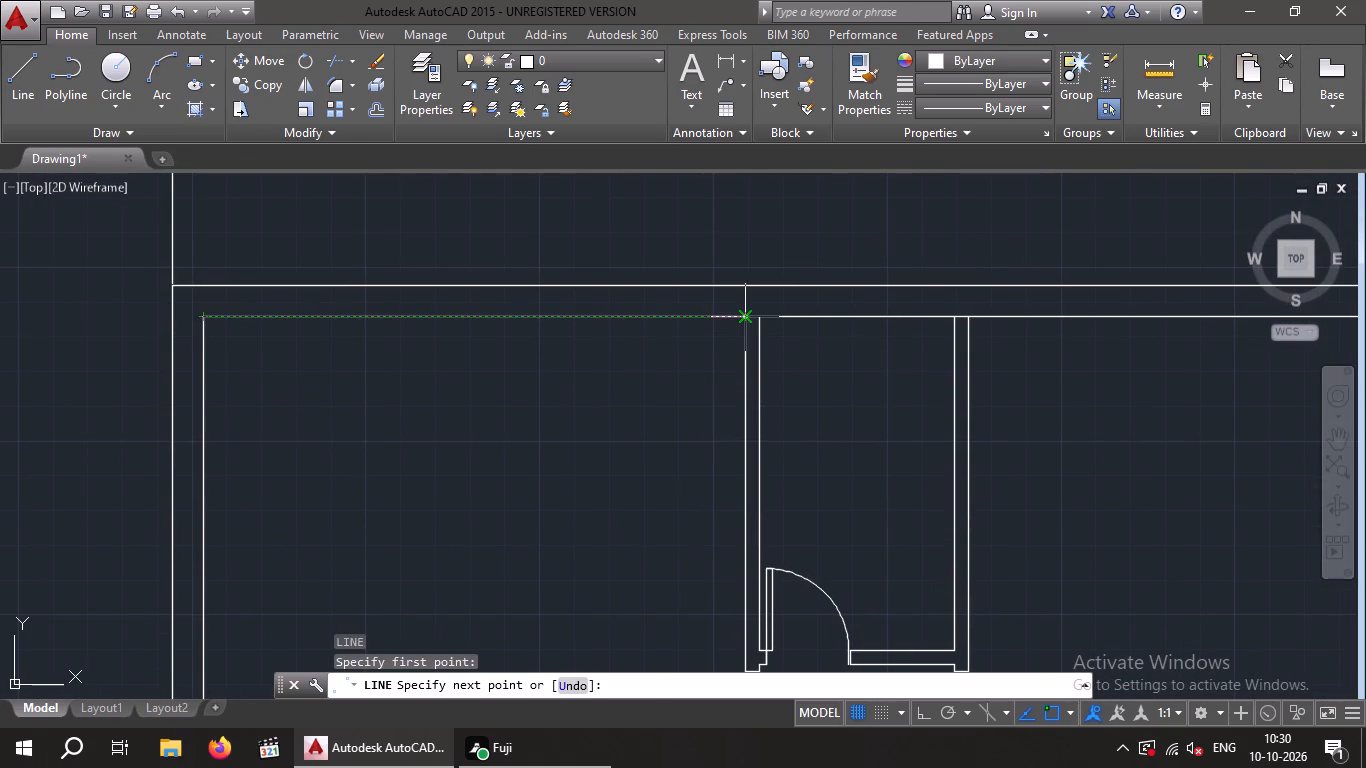
key("F8")
left_click(748, 322)
key("Escape")
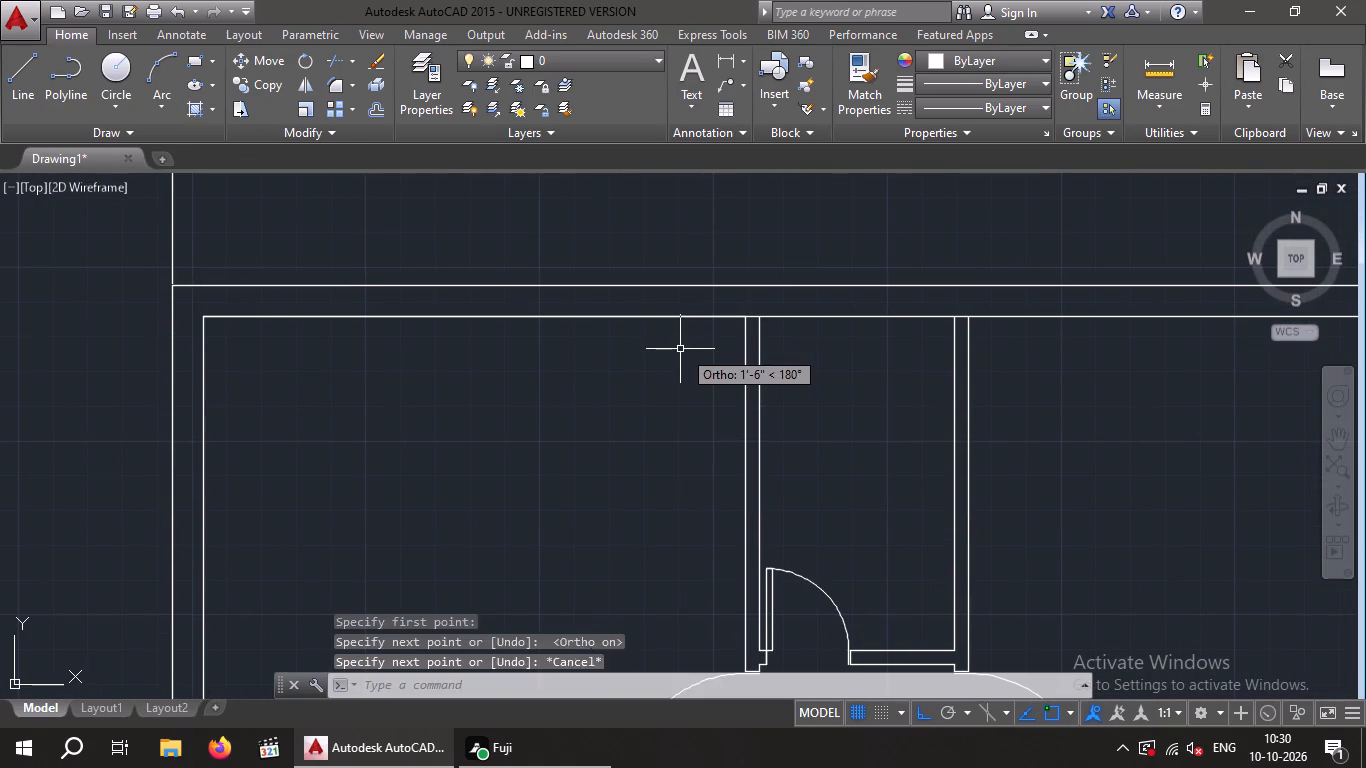
key("Escape")
Draw a vertical guide line about 54'-7" long from the midpoint of the northwest room's north wall to beyond the south wall.
key("l")
key("Return")
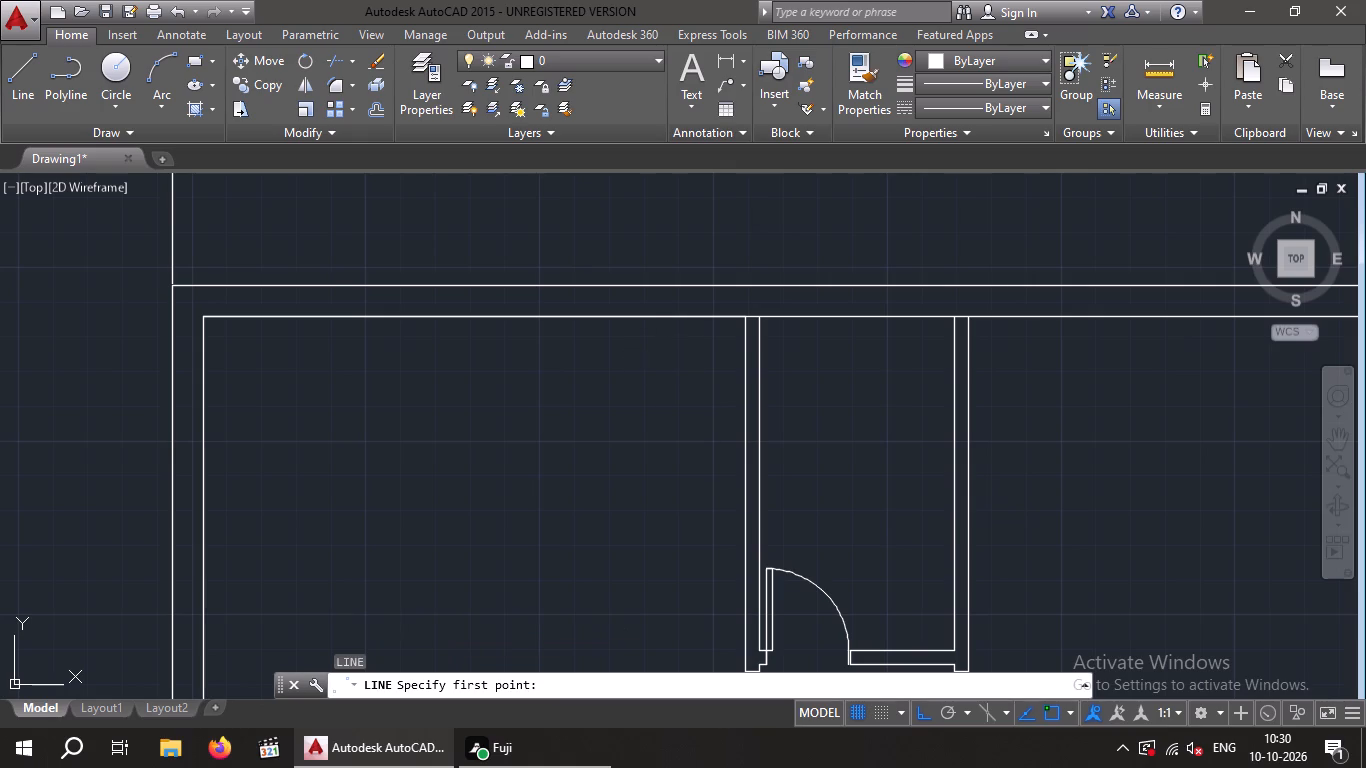
left_click(1006, 716)
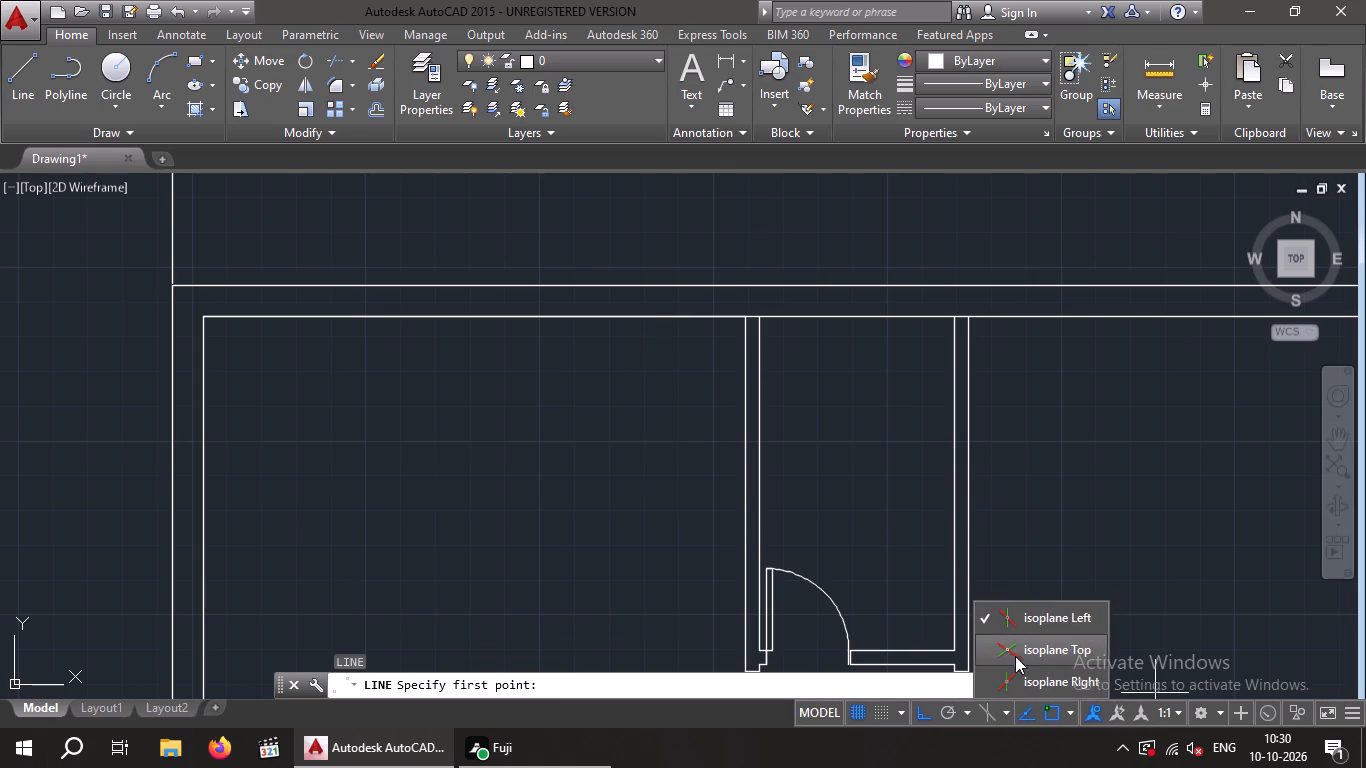
left_click(1071, 715)
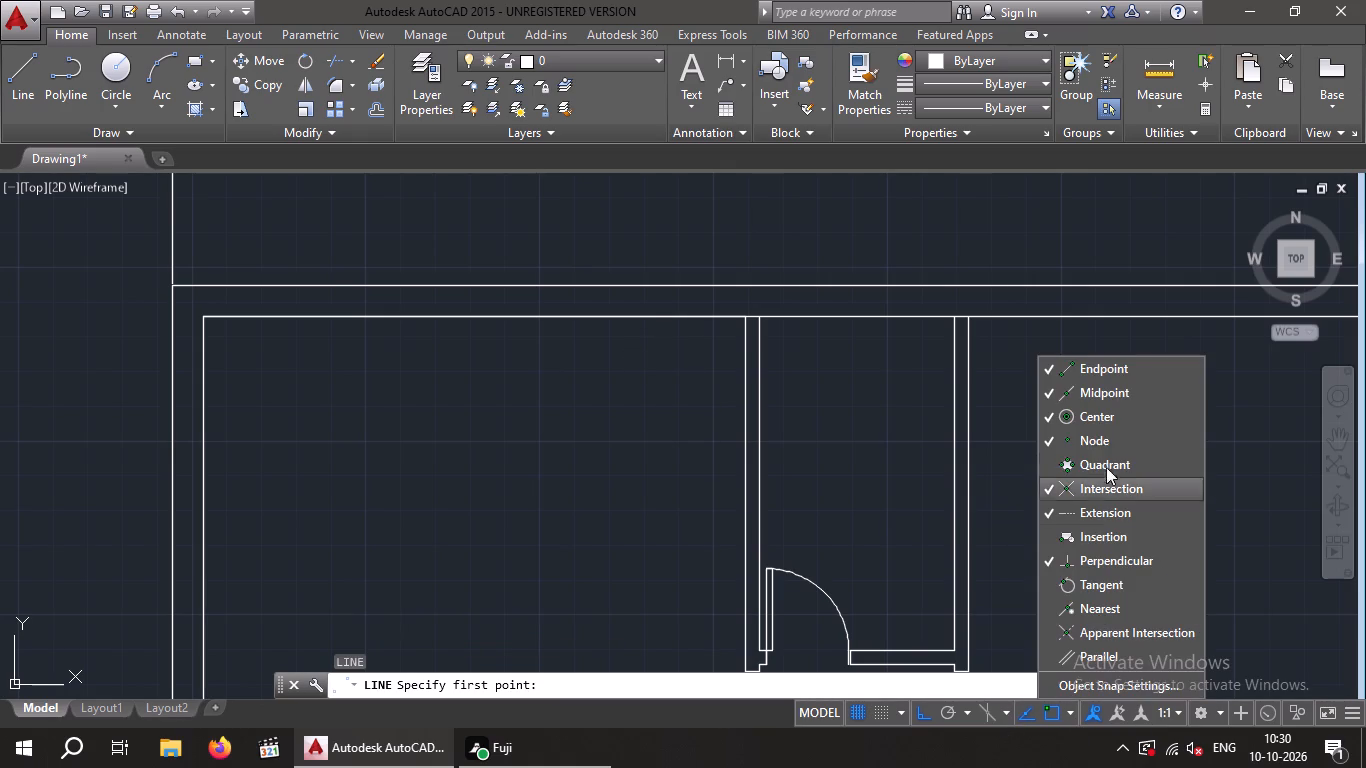
left_click(463, 368)
left_click(478, 314)
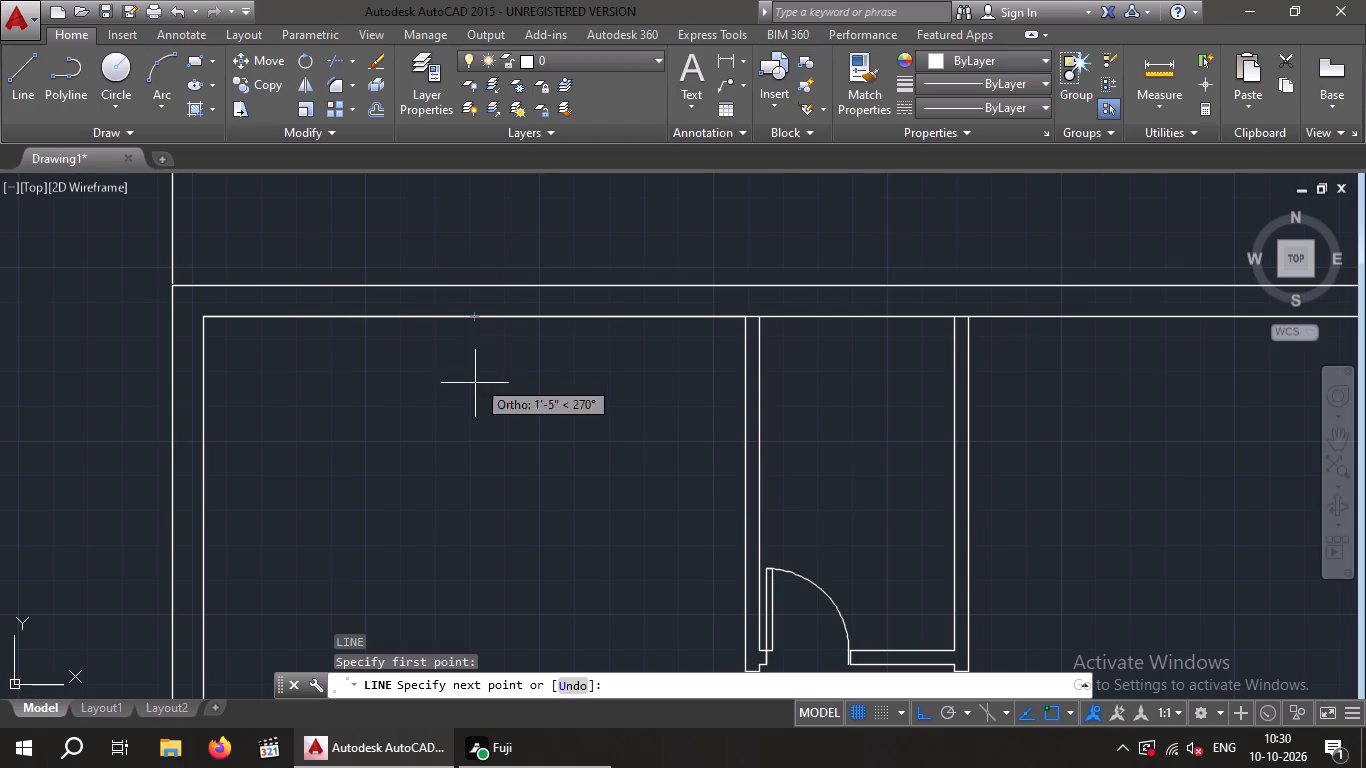
scroll(447, 481, "down", 2)
middle_click_drag(447, 480, 532, 0)
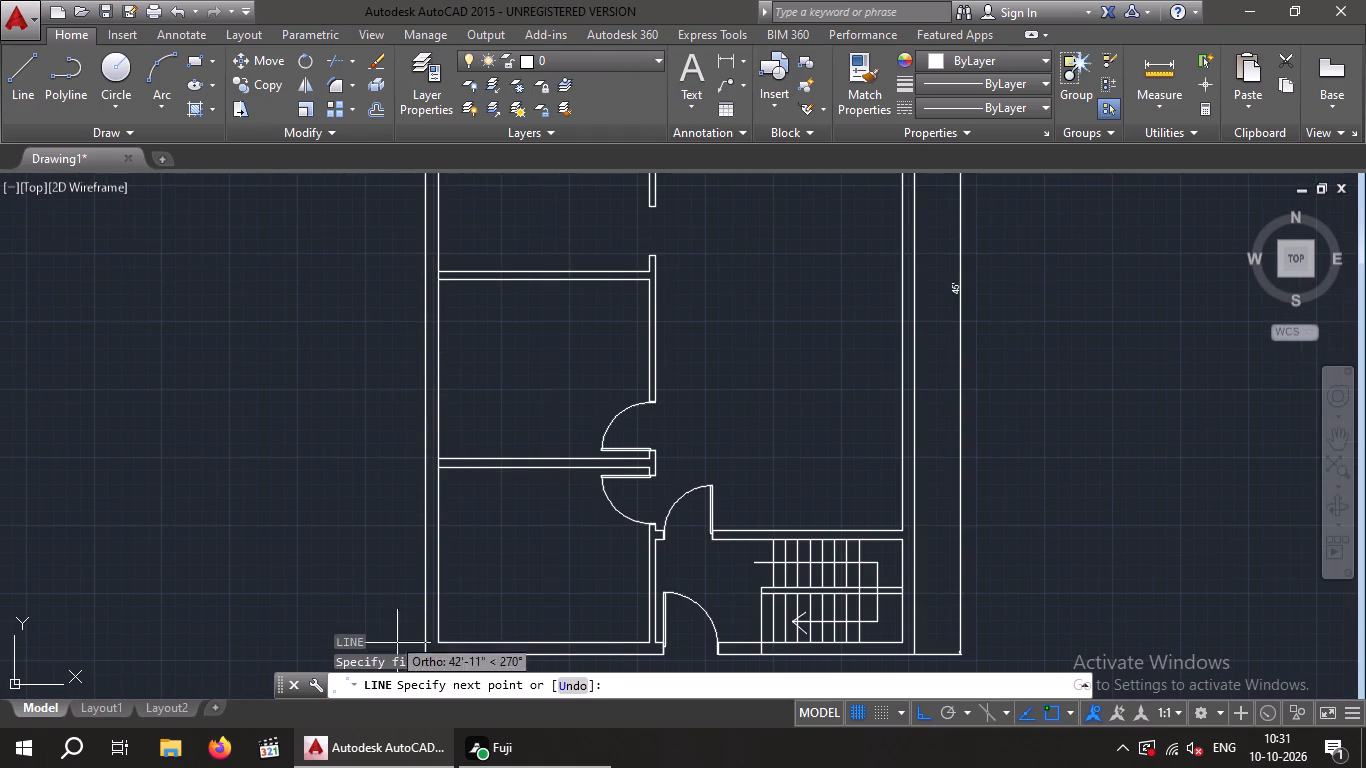
middle_click_drag(466, 618, 470, 312)
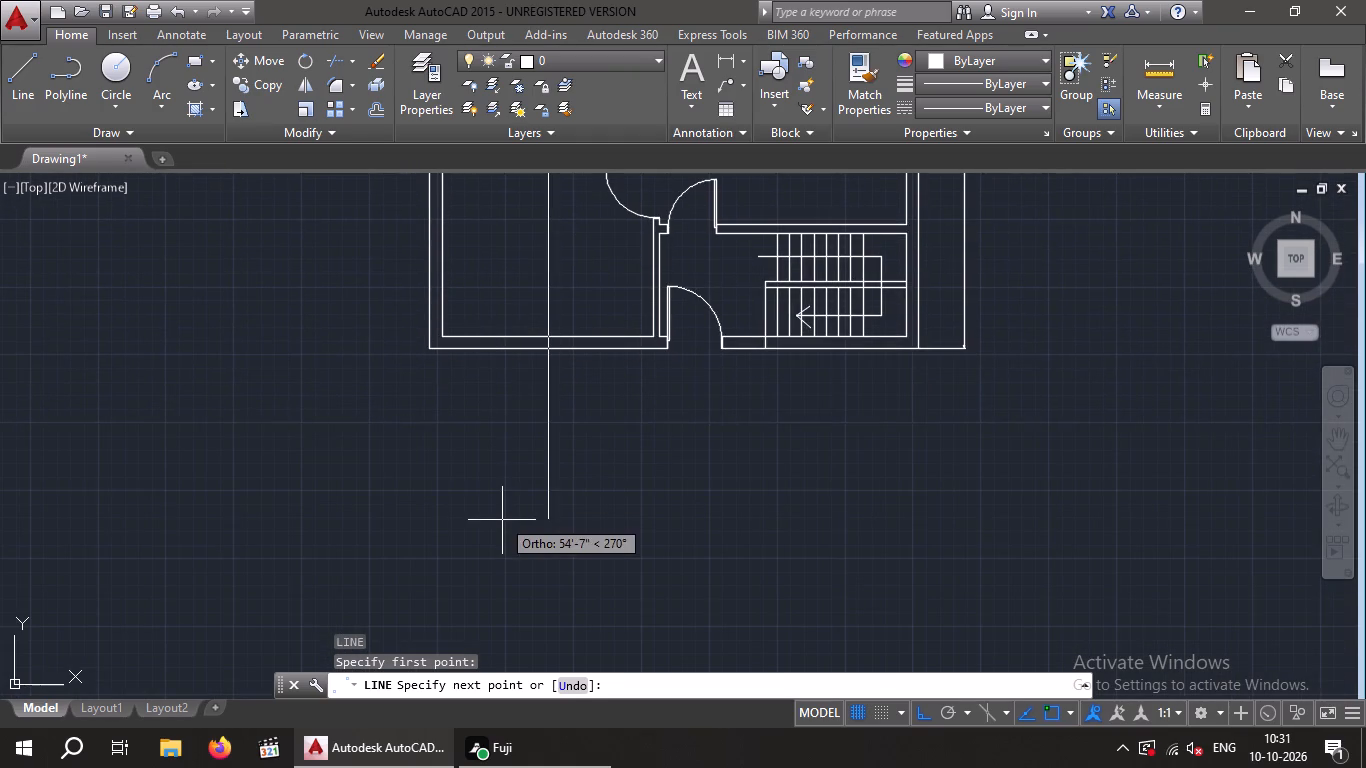
left_click(507, 517)
key("Escape")
key("Escape")
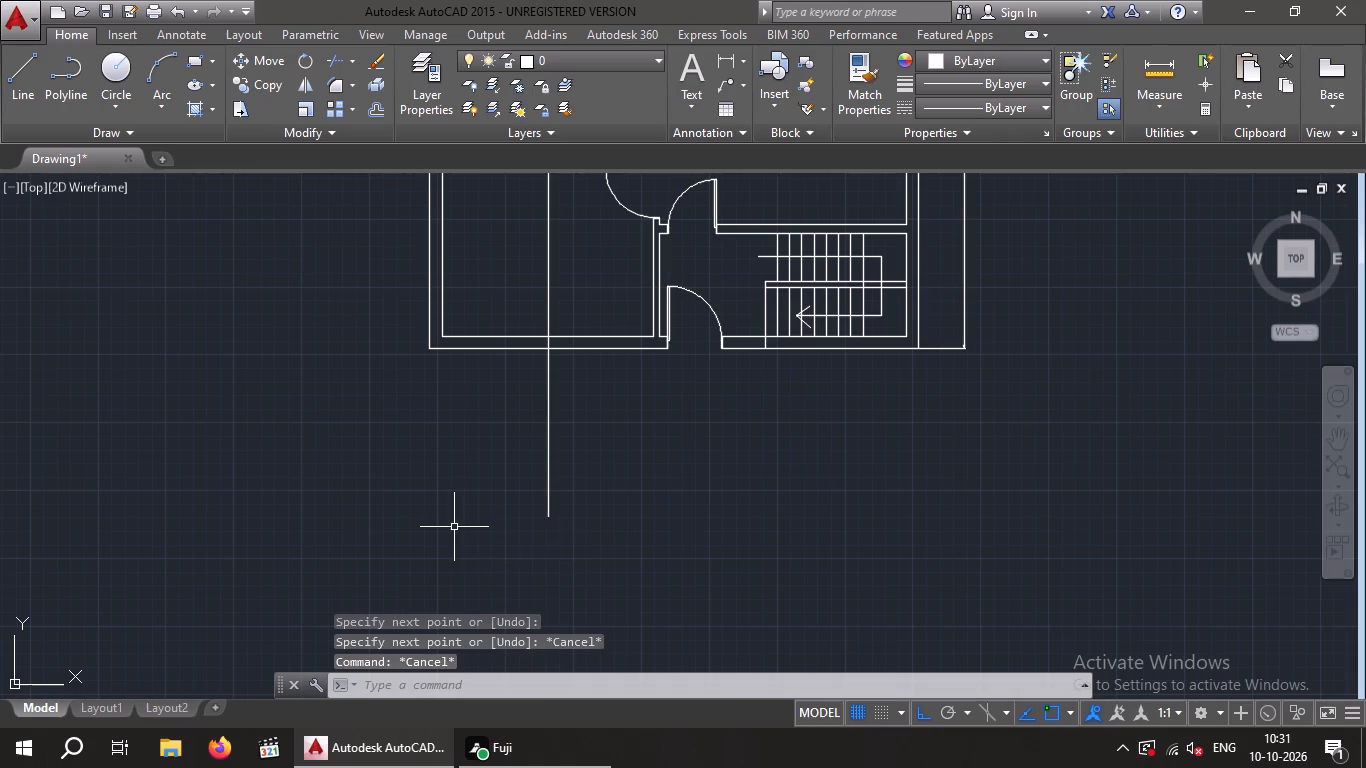
Copy the queen bed by the middle of its head edge to the guide line's start on the northwest room's north wall.
scroll(453, 527, "down", 1)
middle_click_drag(453, 527, 414, 682)
middle_click(414, 682)
scroll(371, 541, "down", 1)
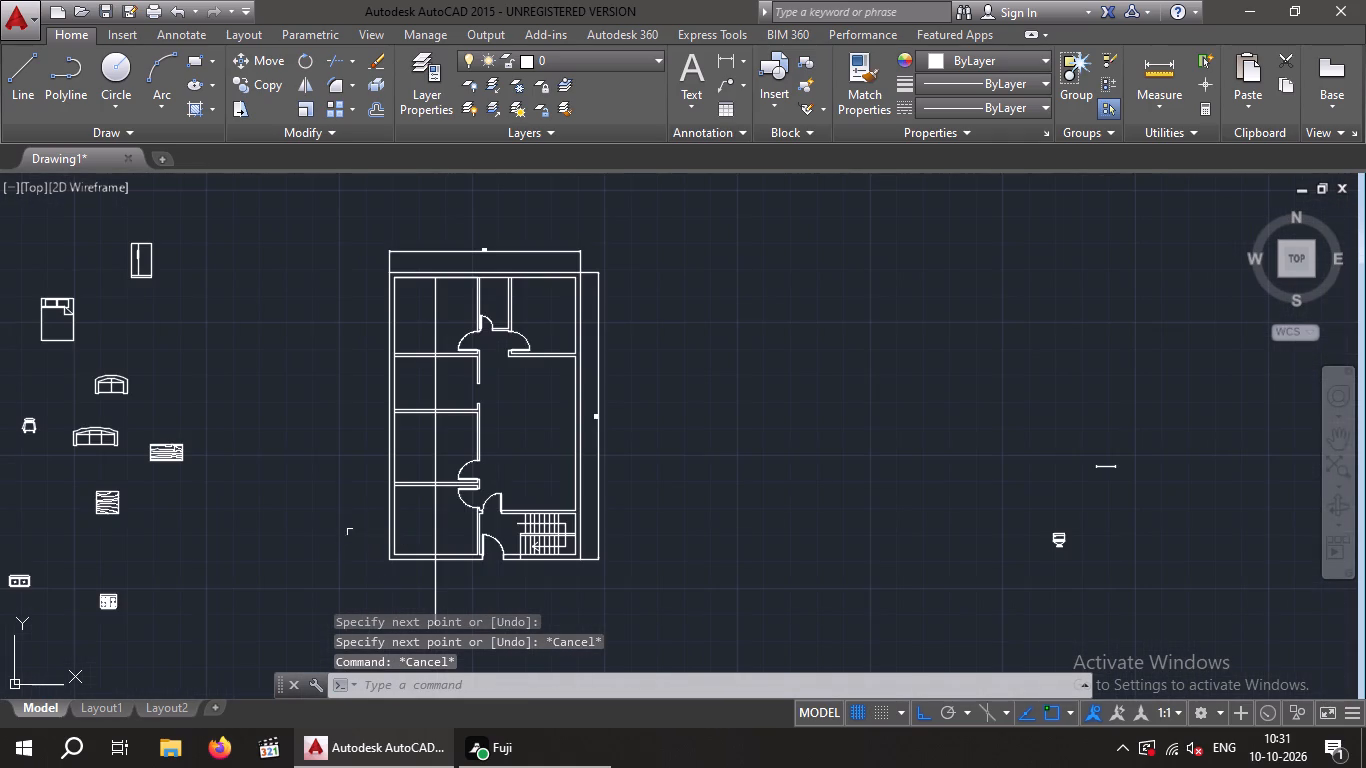
left_click_drag(115, 312, 100, 309)
left_click(30, 304)
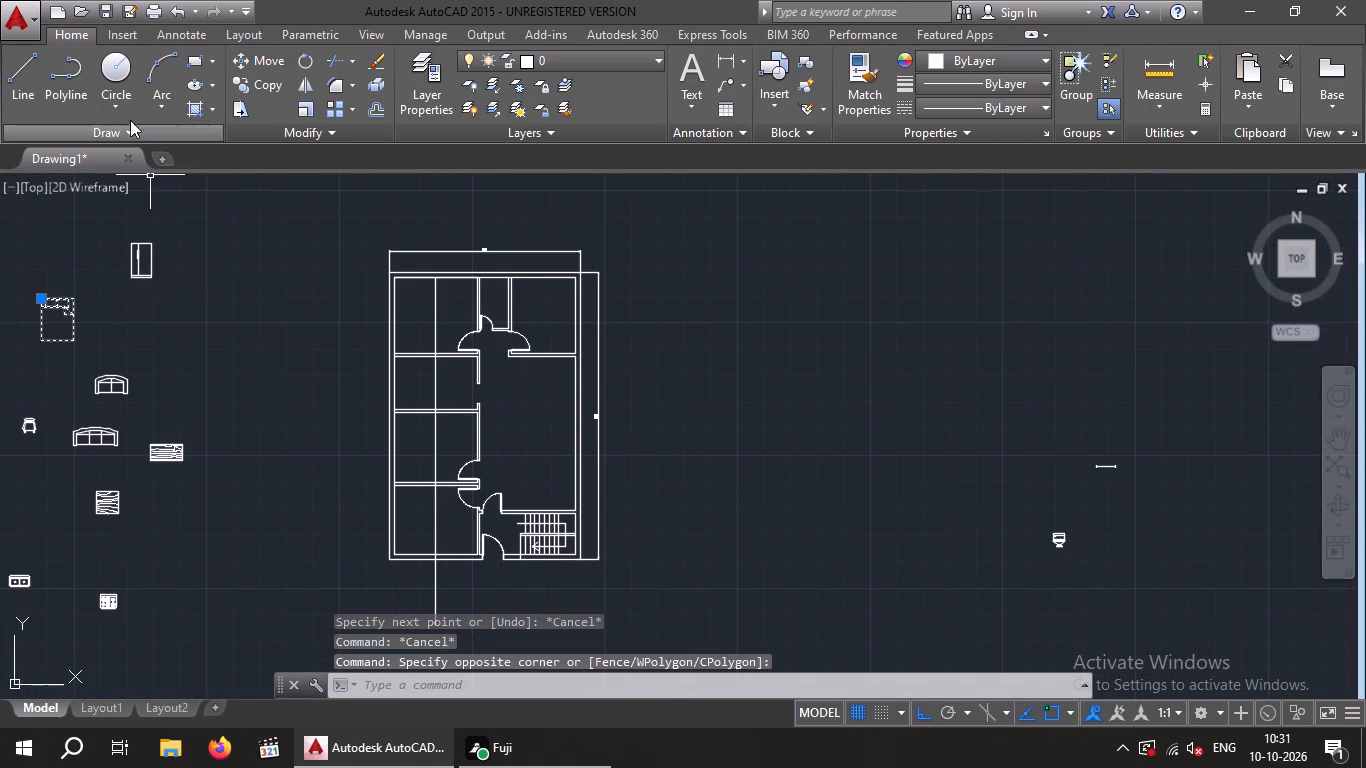
left_click(267, 82)
scroll(56, 297, "up", 4)
scroll(63, 313, "down", 1)
scroll(63, 313, "up", 3)
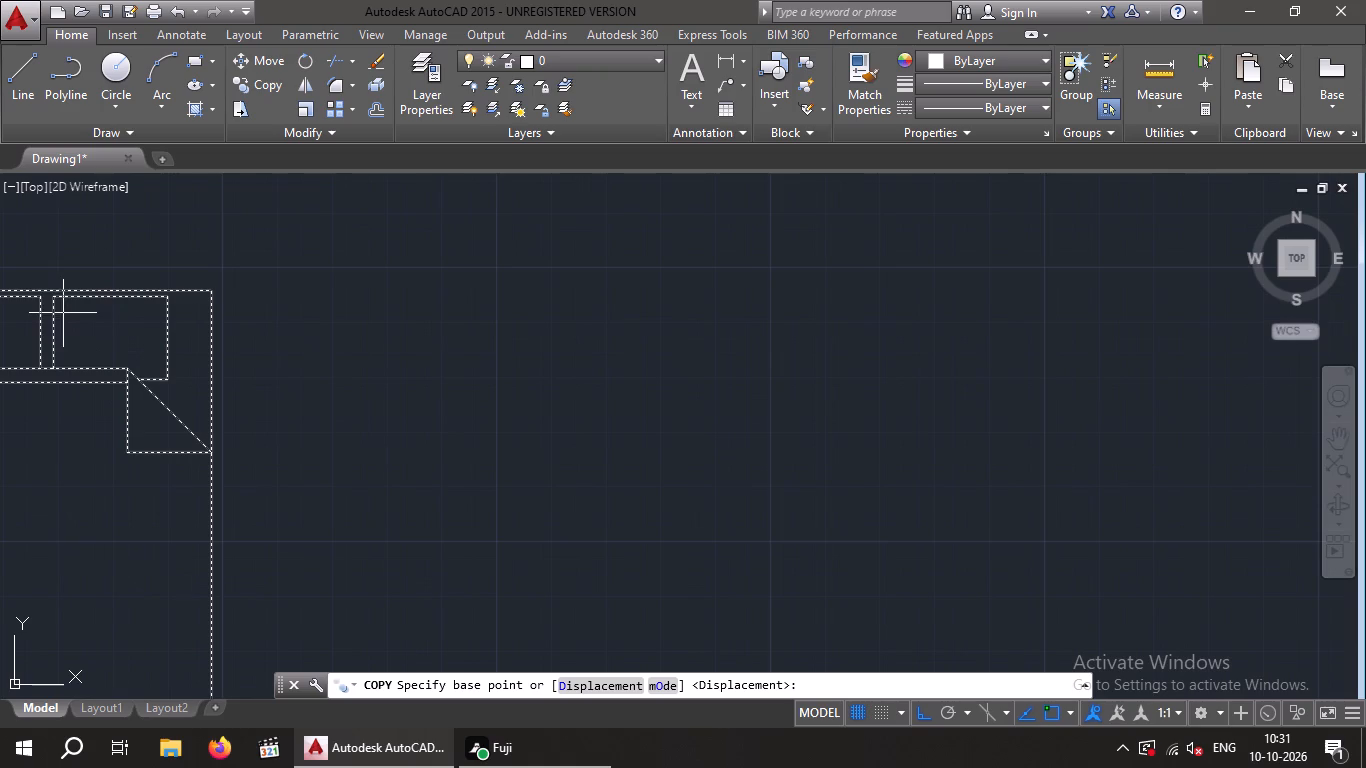
left_click(43, 289)
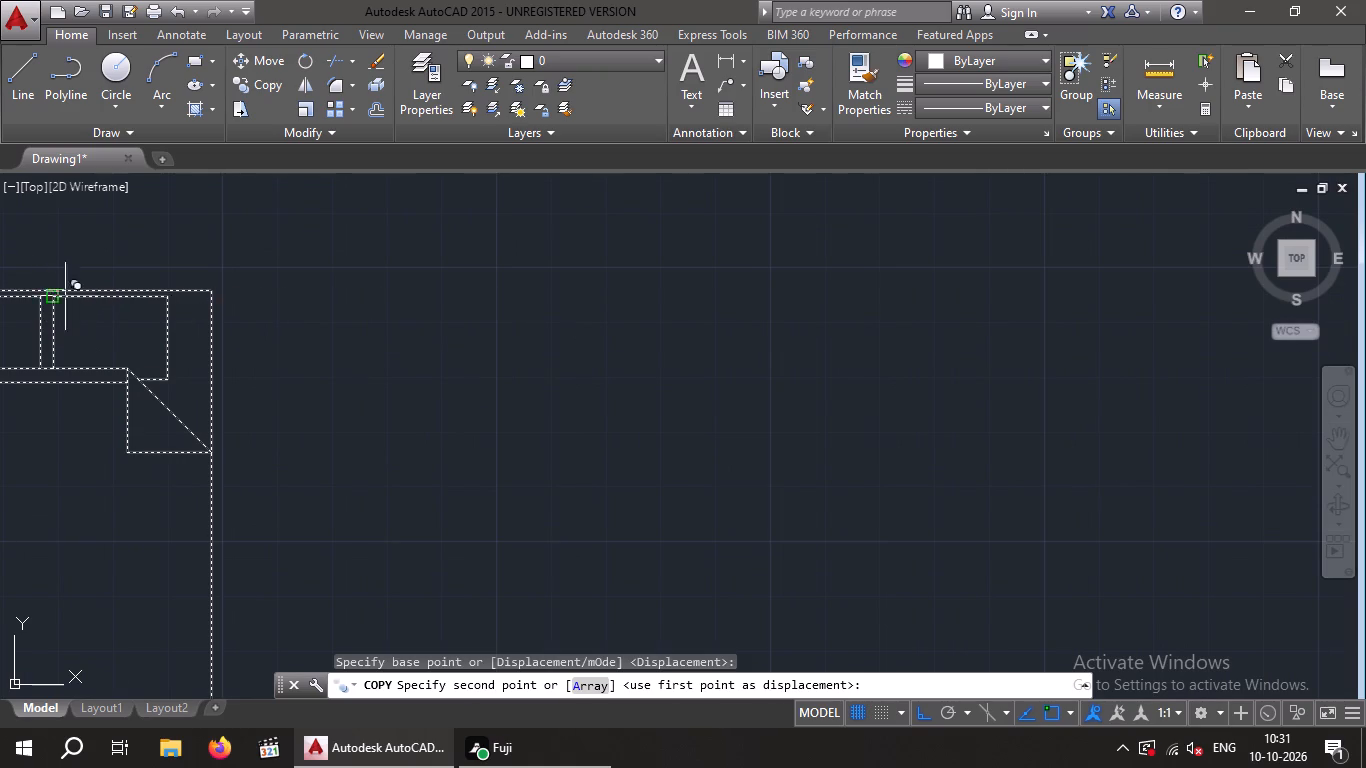
scroll(690, 382, "down", 3)
scroll(690, 382, "up", 1)
key("F8")
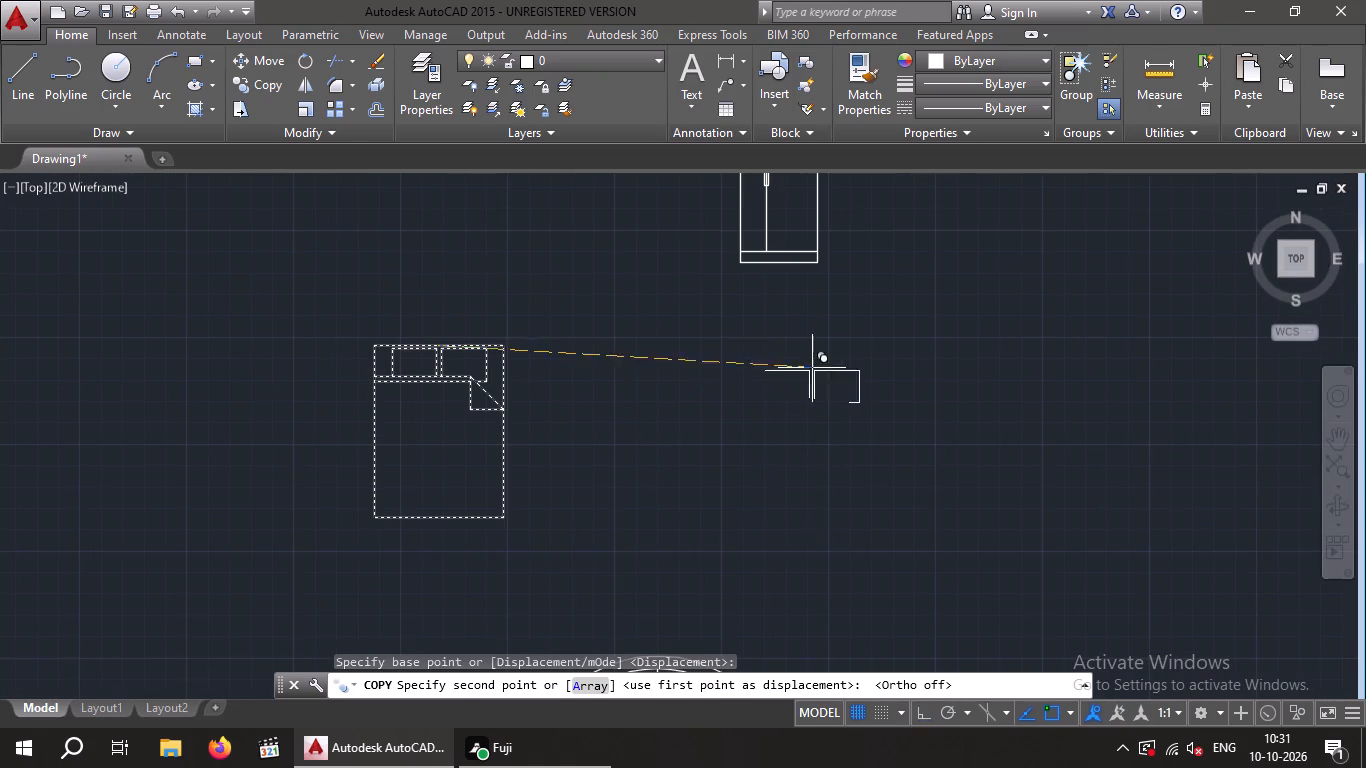
scroll(950, 321, "down", 1)
middle_click_drag(950, 321, 305, 418)
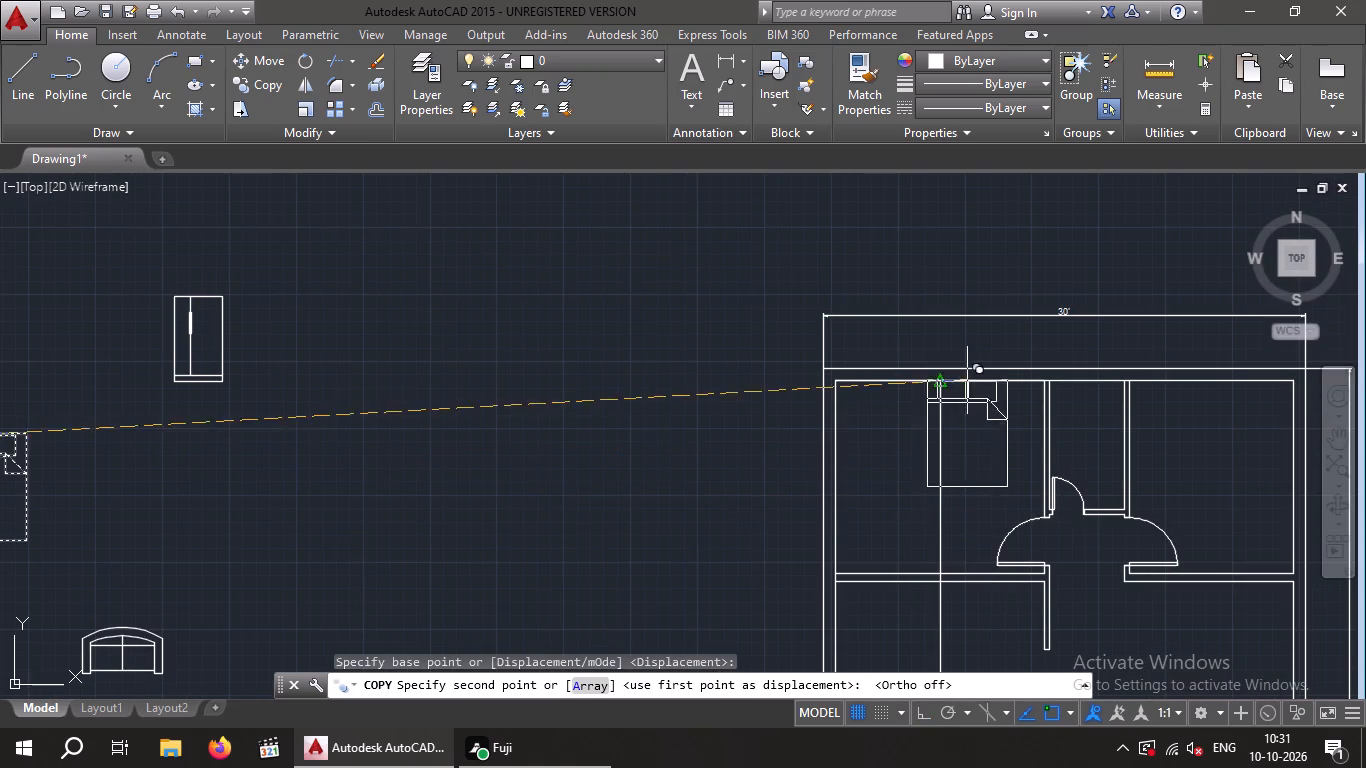
scroll(937, 386, "down", 1)
scroll(937, 386, "up", 3)
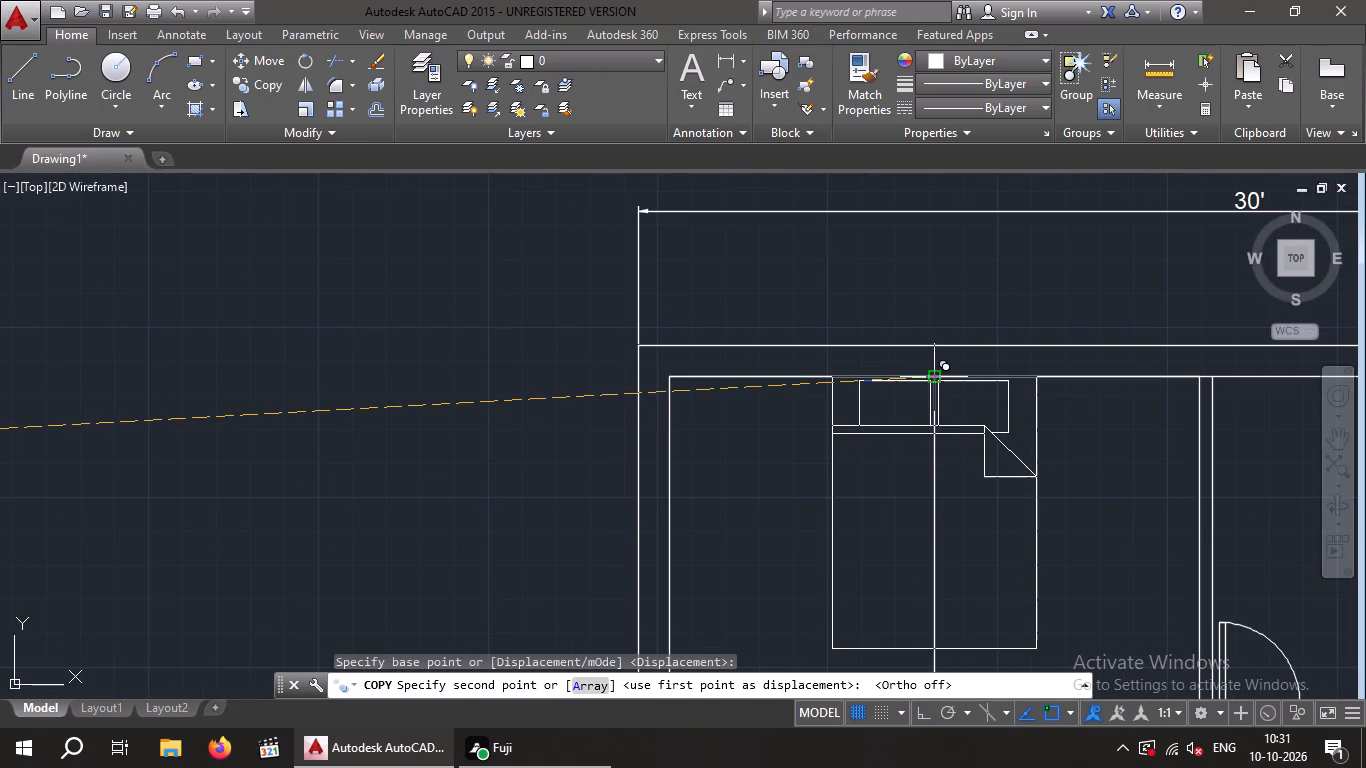
left_click(933, 377)
Place a second bed copy centred on the guide line against the north wall of the west room above the southwest room.
scroll(901, 493, "down", 3)
middle_click_drag(901, 469, 839, 378)
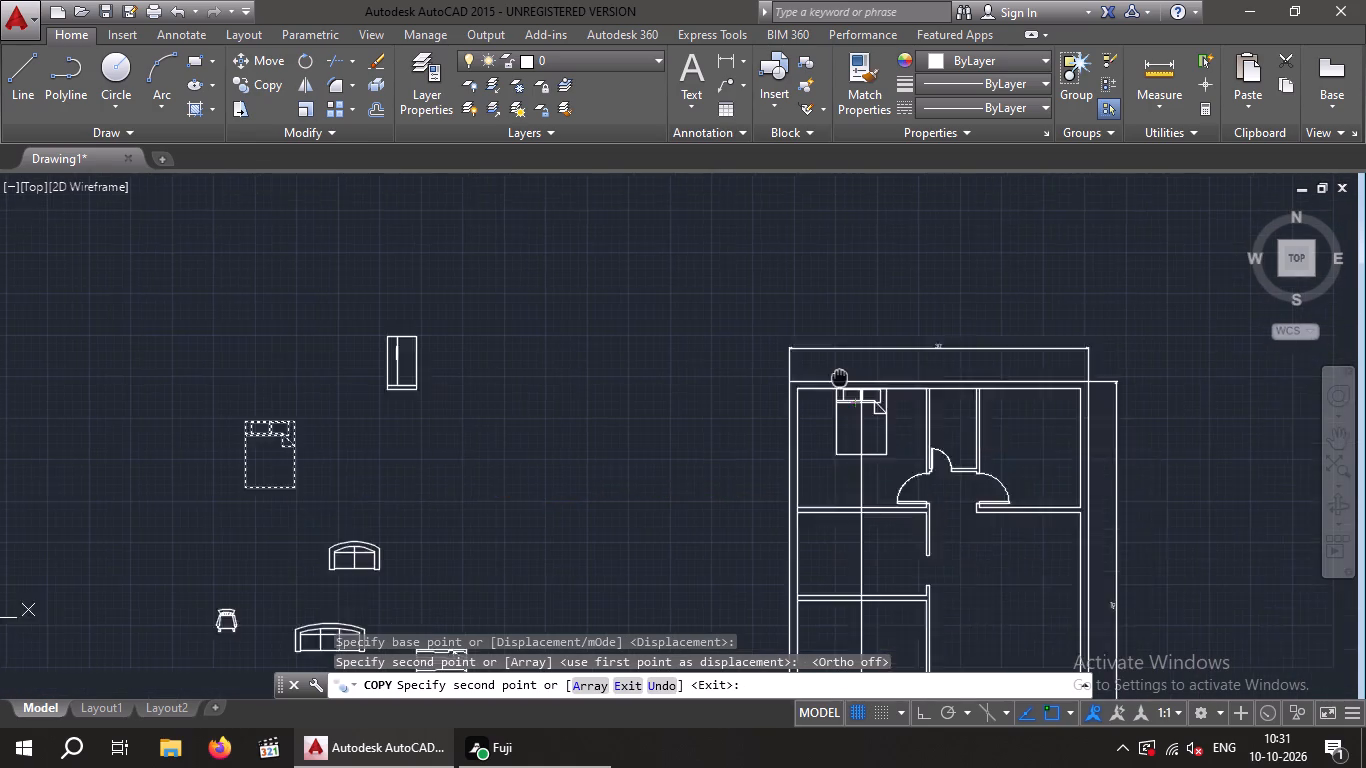
middle_click_drag(839, 378, 746, 168)
scroll(764, 363, "up", 4)
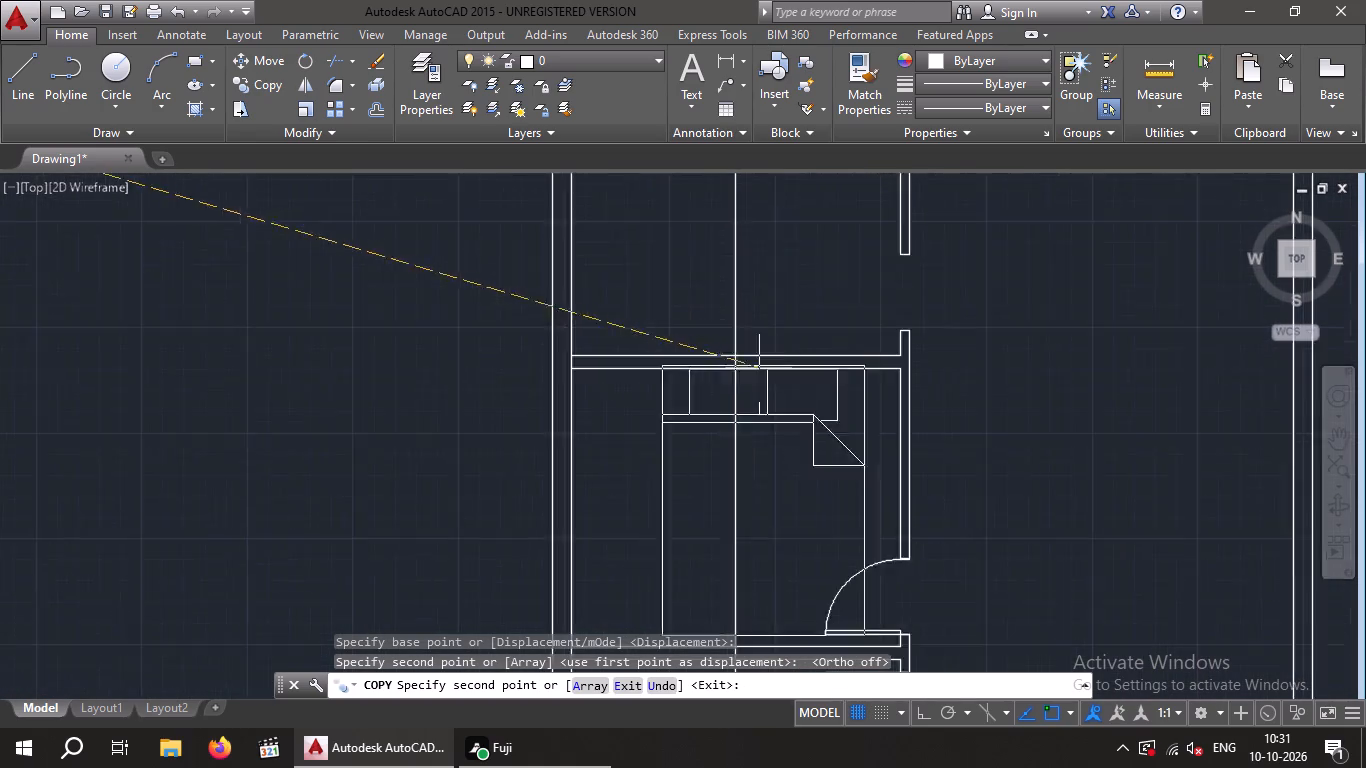
left_click(700, 370)
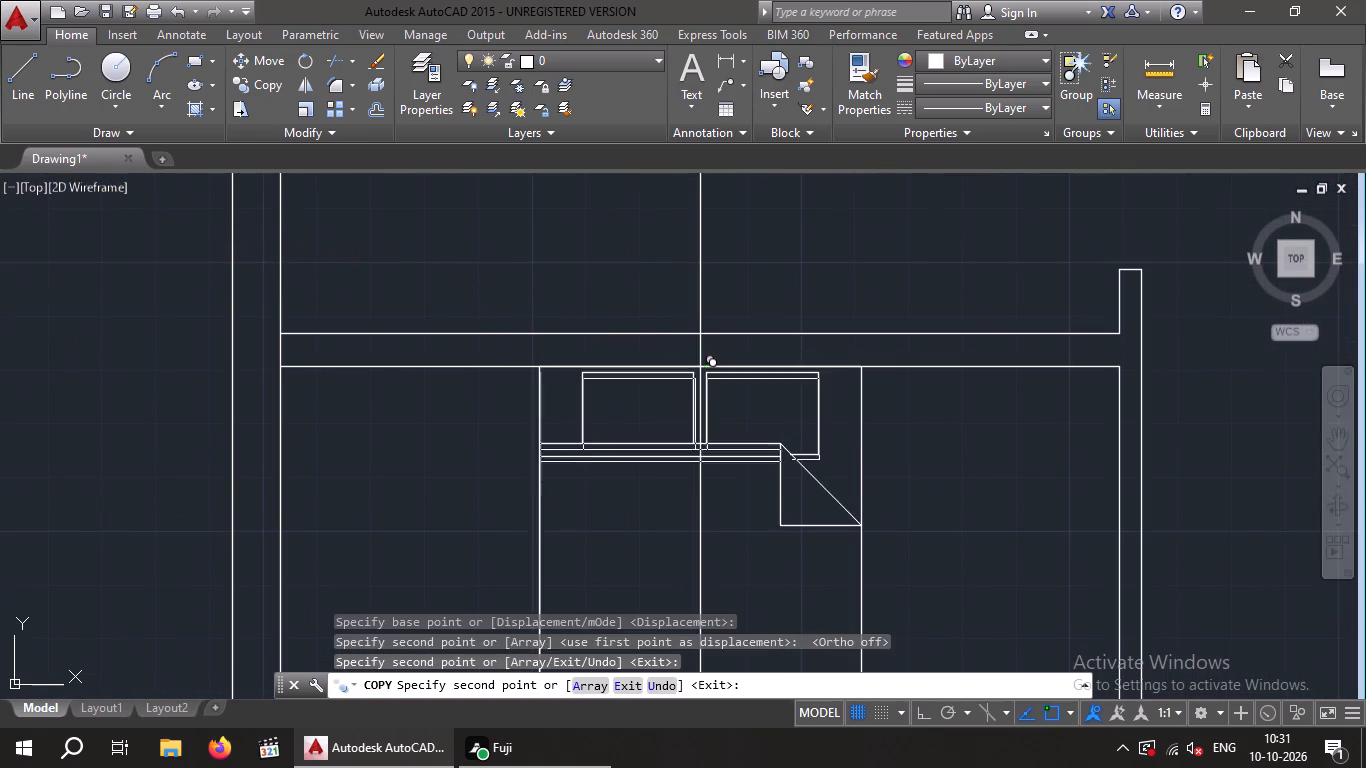
scroll(732, 431, "down", 1)
scroll(733, 425, "up", 1)
scroll(734, 421, "down", 4)
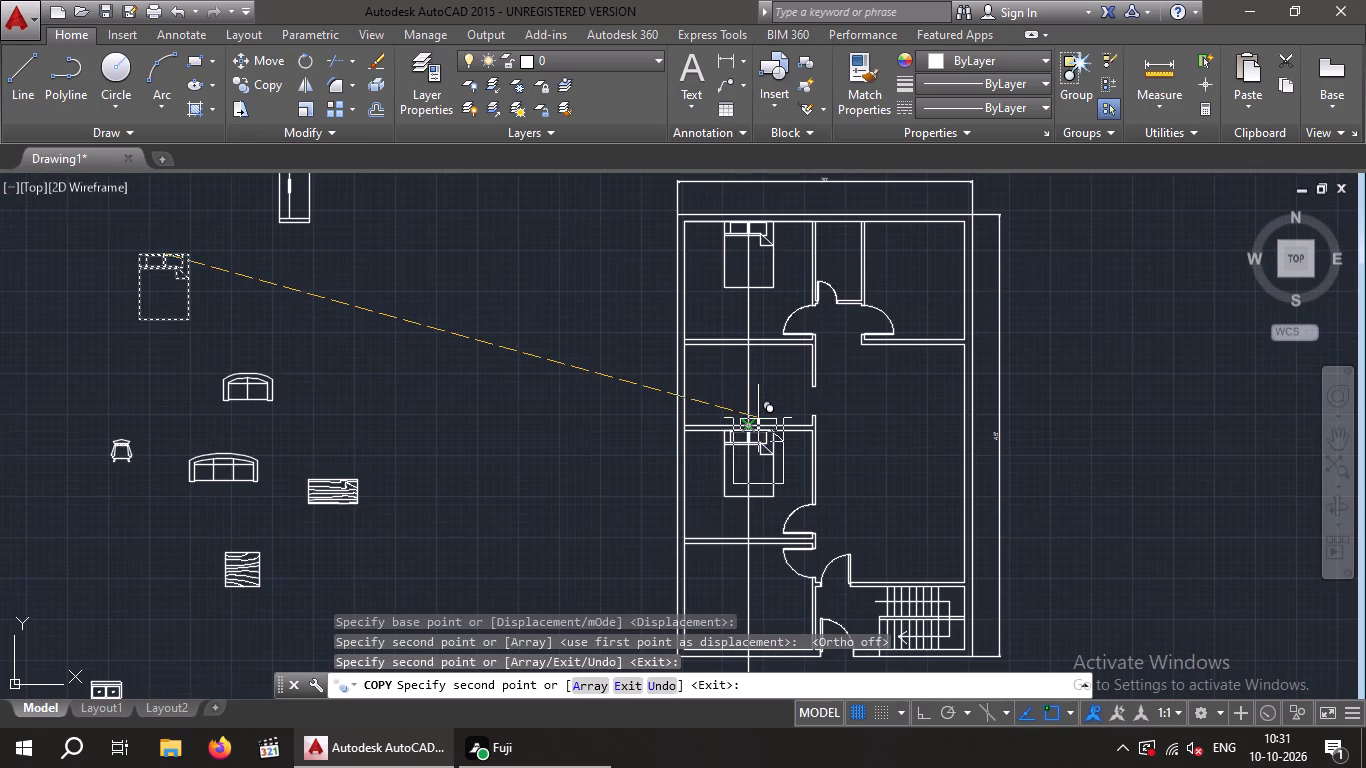
key("Escape")
key("Escape")
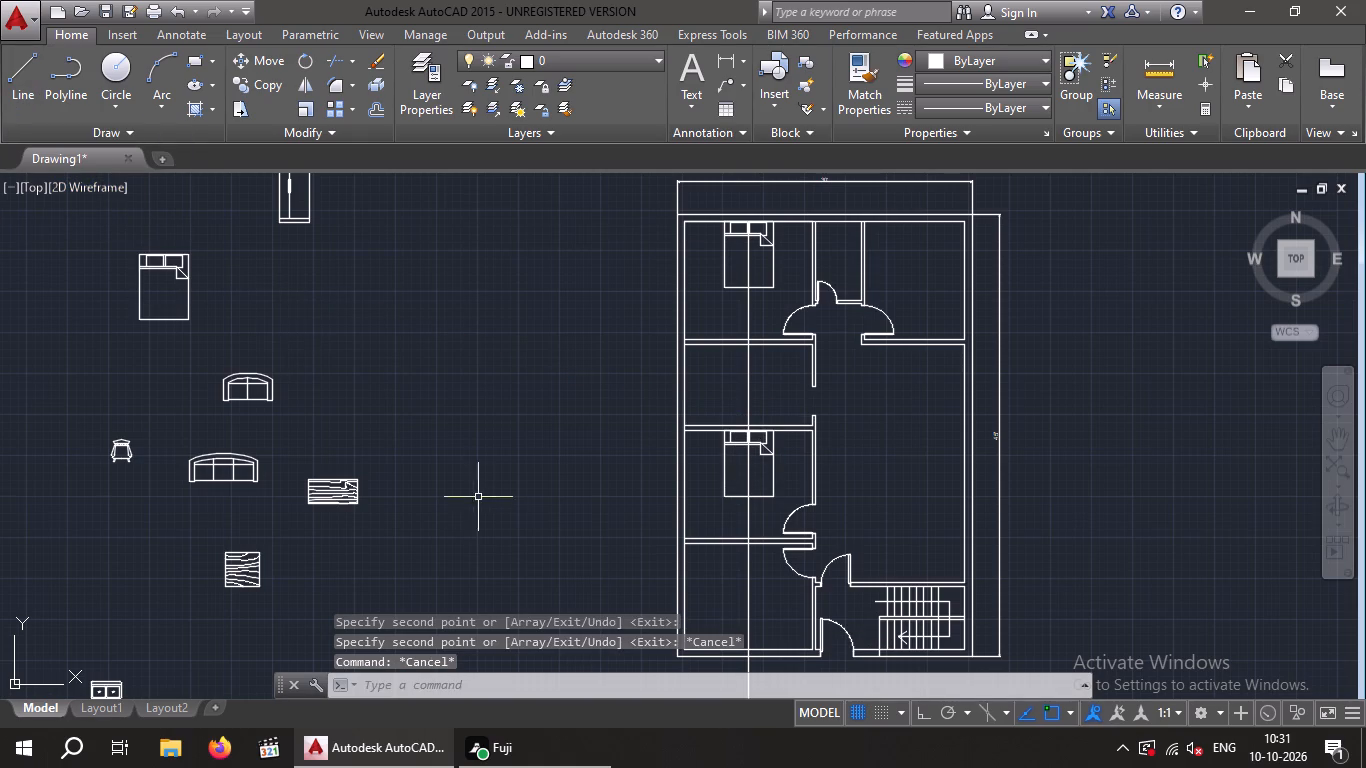
Erase the vertical guide line running through the west rooms.
scroll(483, 490, "down", 1)
middle_click_drag(483, 489, 454, 244)
left_click_drag(734, 385, 616, 385)
left_click(487, 385)
key("Delete")
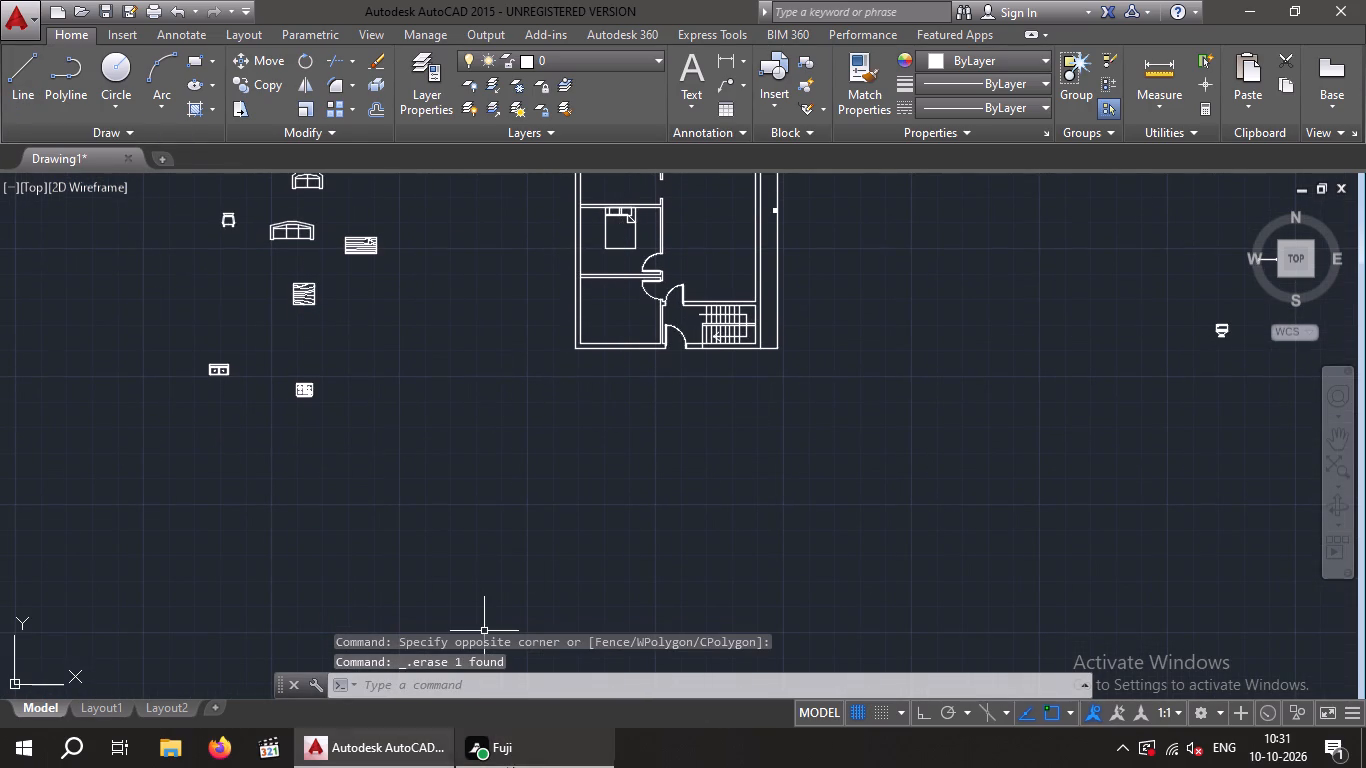
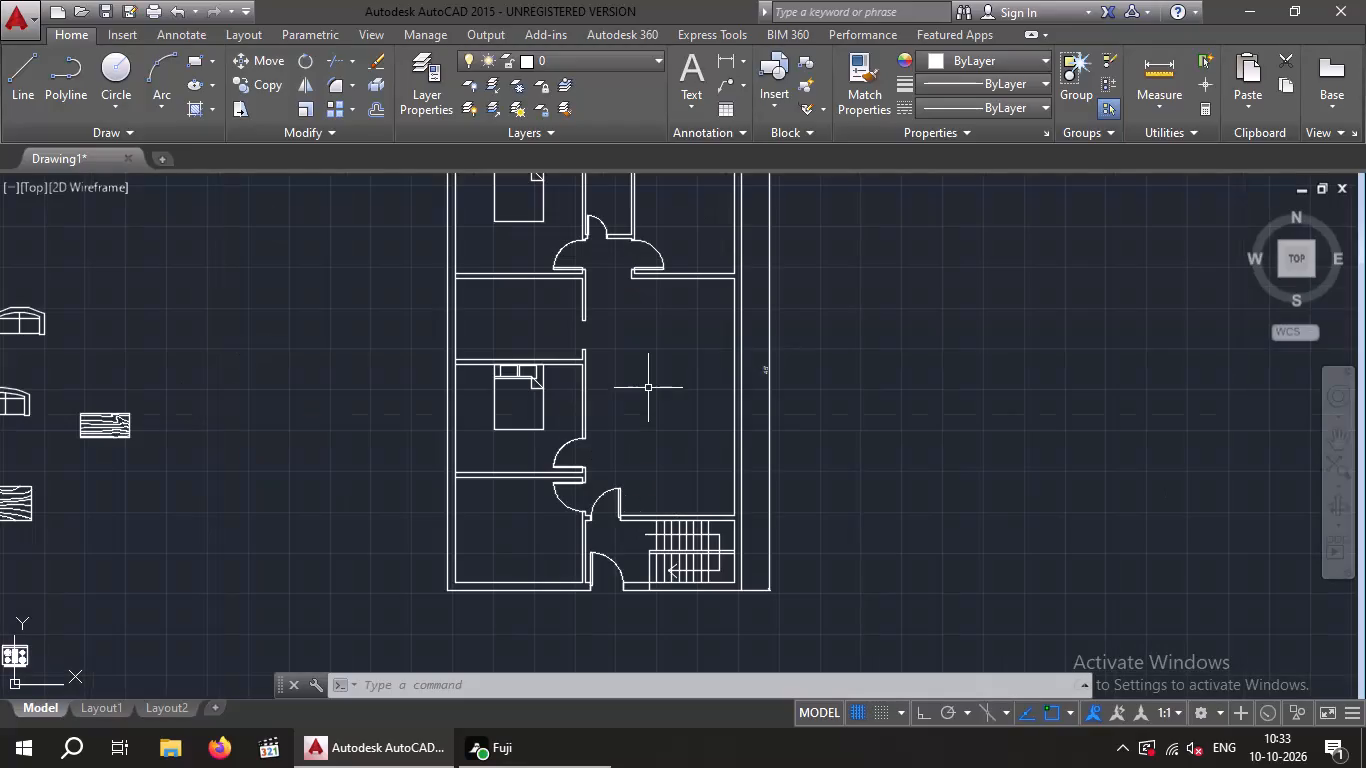
Delete the extra line along the upper inner wall of the top-left bedroom.
middle_click_drag(649, 404, 609, 538)
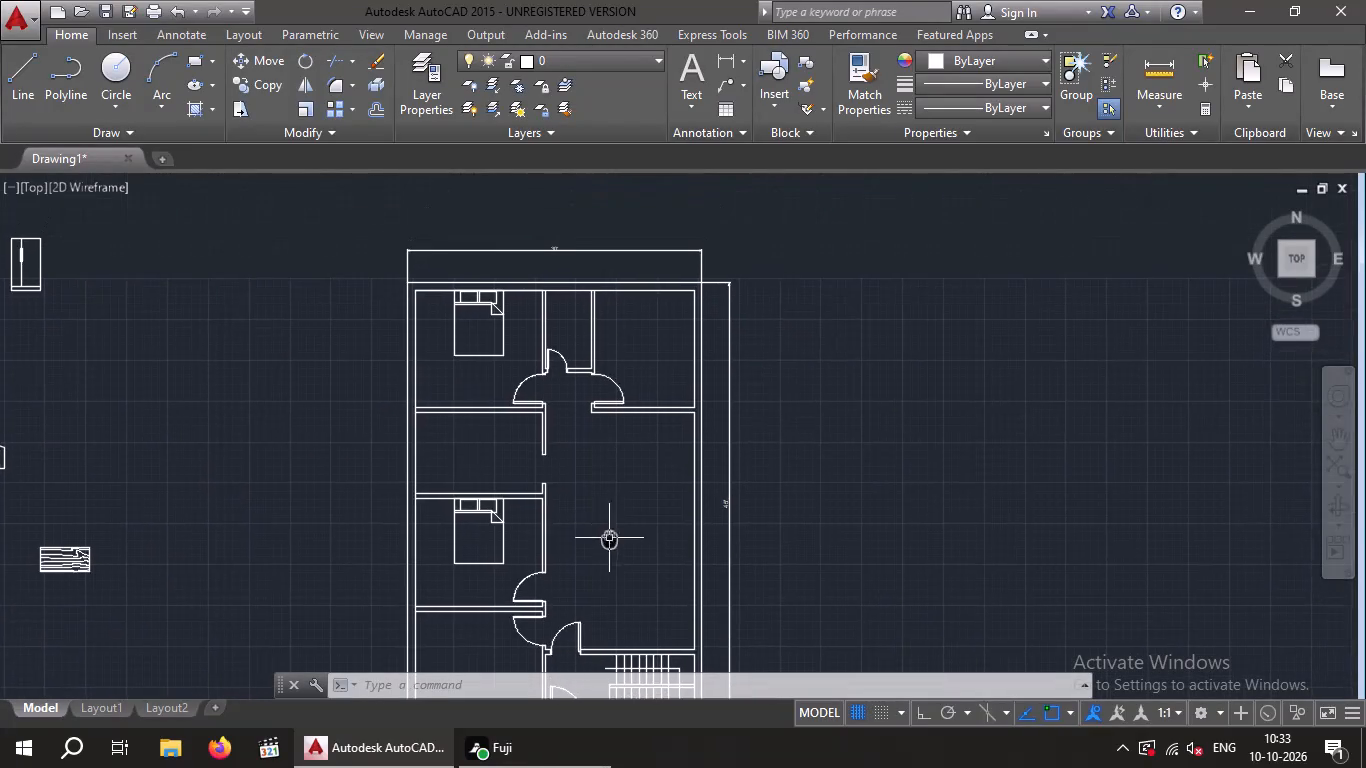
middle_click_drag(614, 515, 678, 438)
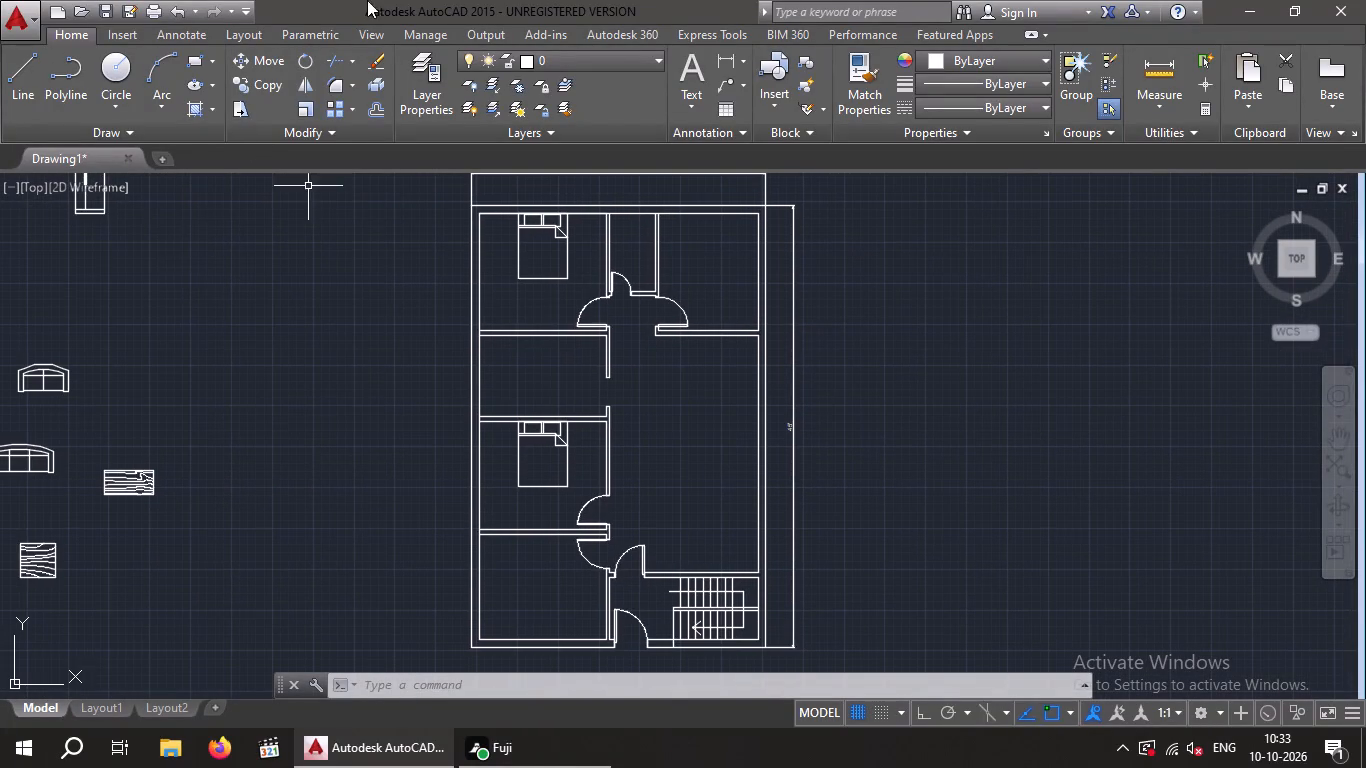
scroll(560, 216, "up", 2)
scroll(560, 216, "down", 1)
scroll(560, 216, "up", 1)
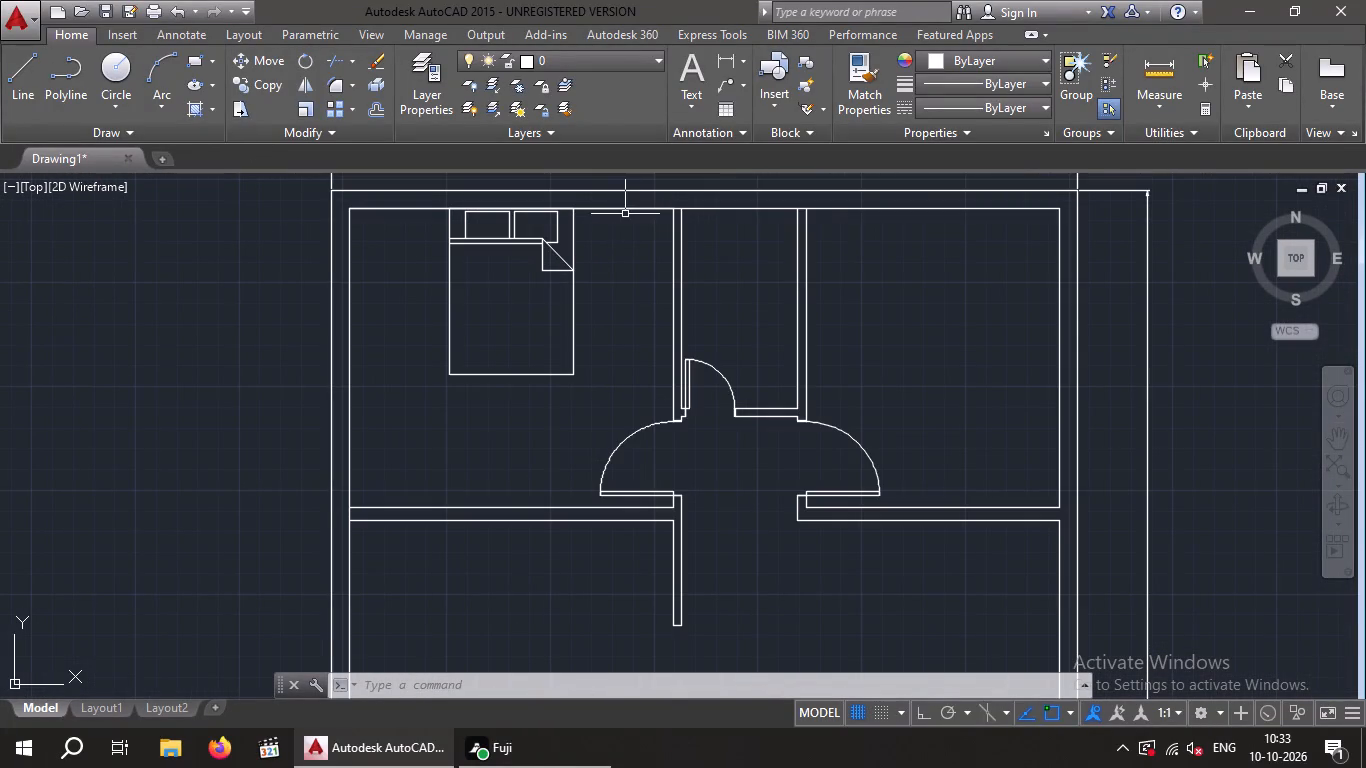
left_click(628, 208)
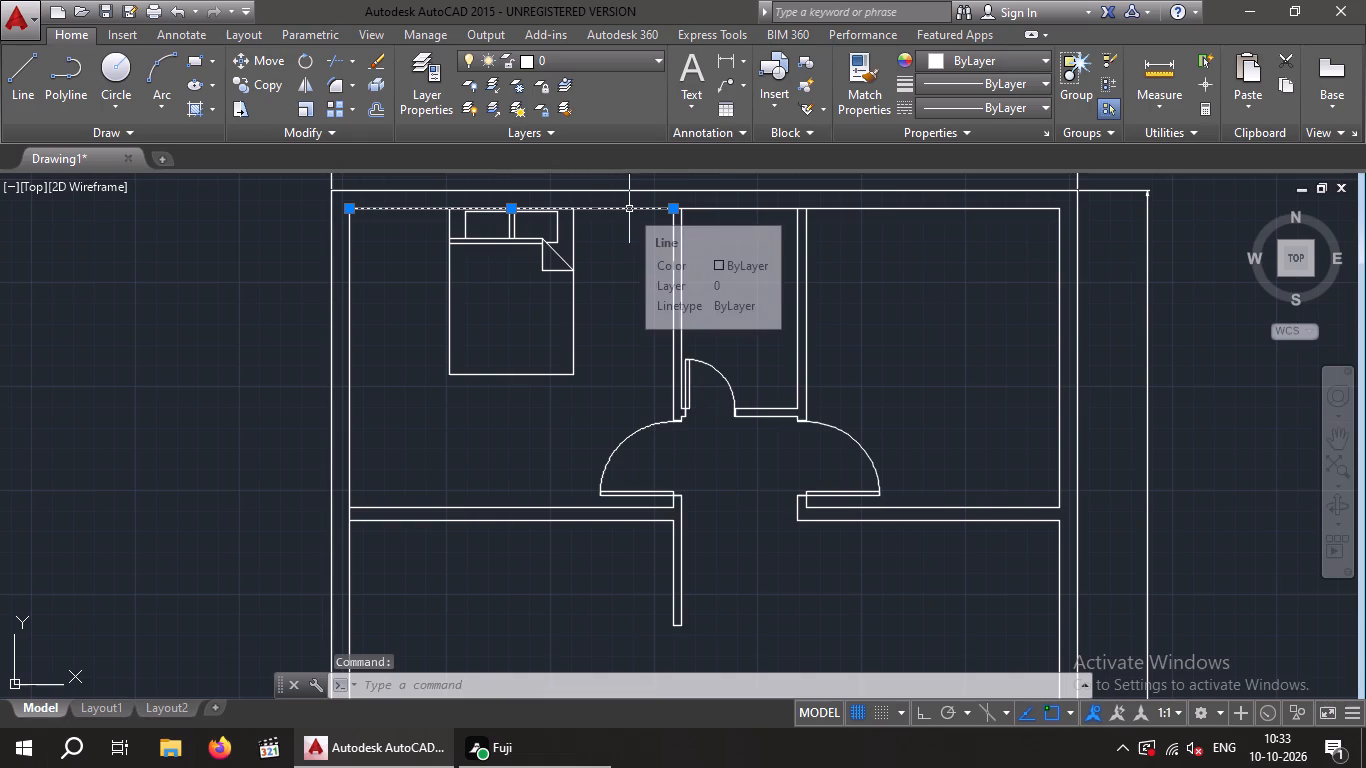
key("Delete")
Draw a helper line along the upper inner wall of the top-right room, from corner to corner.
key("l")
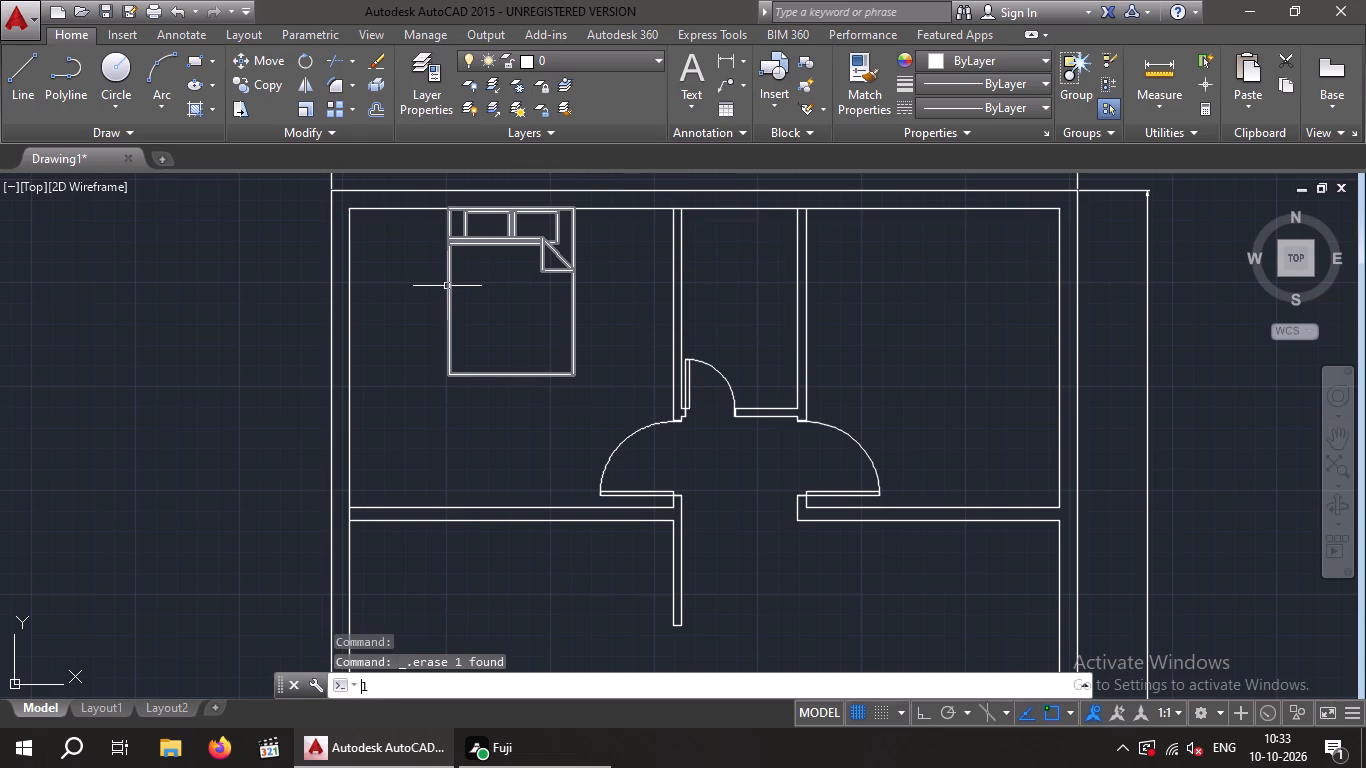
key("Return")
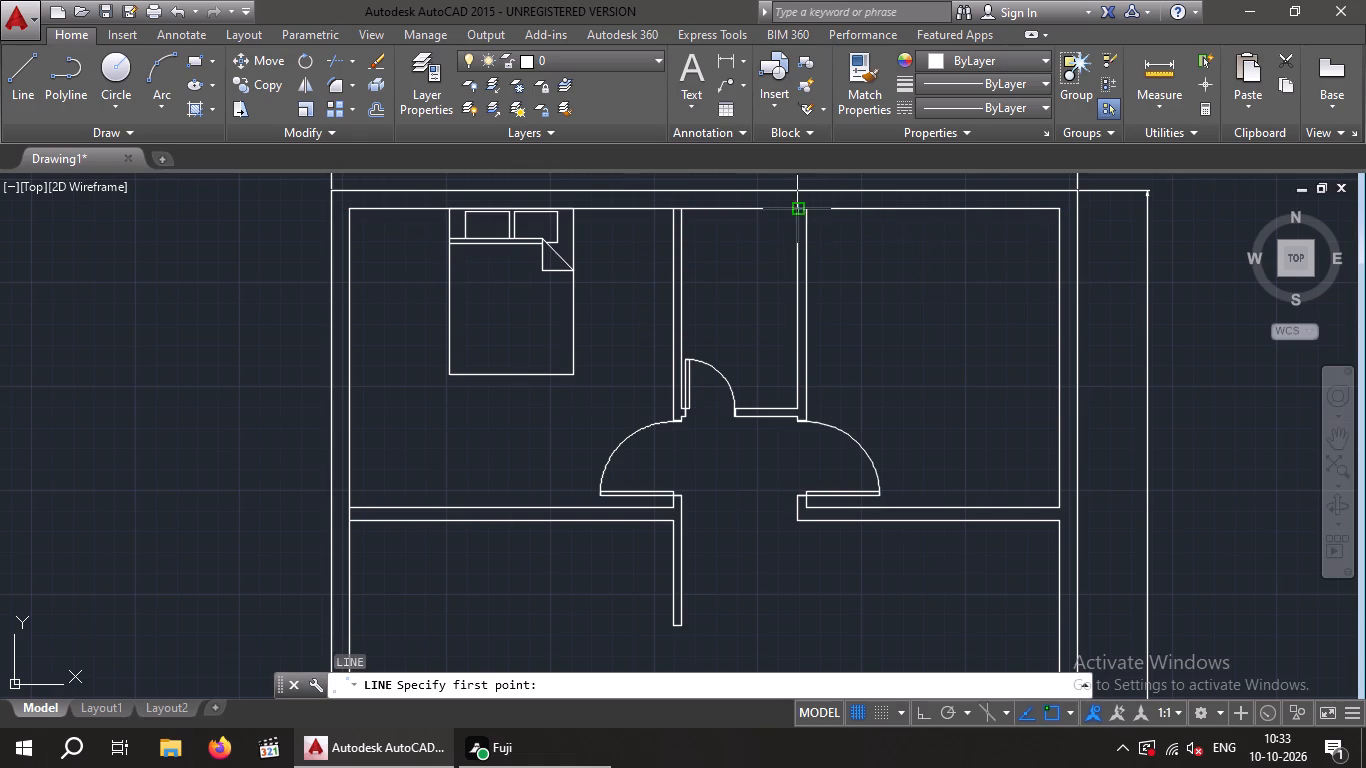
left_click(810, 209)
left_click(1057, 213)
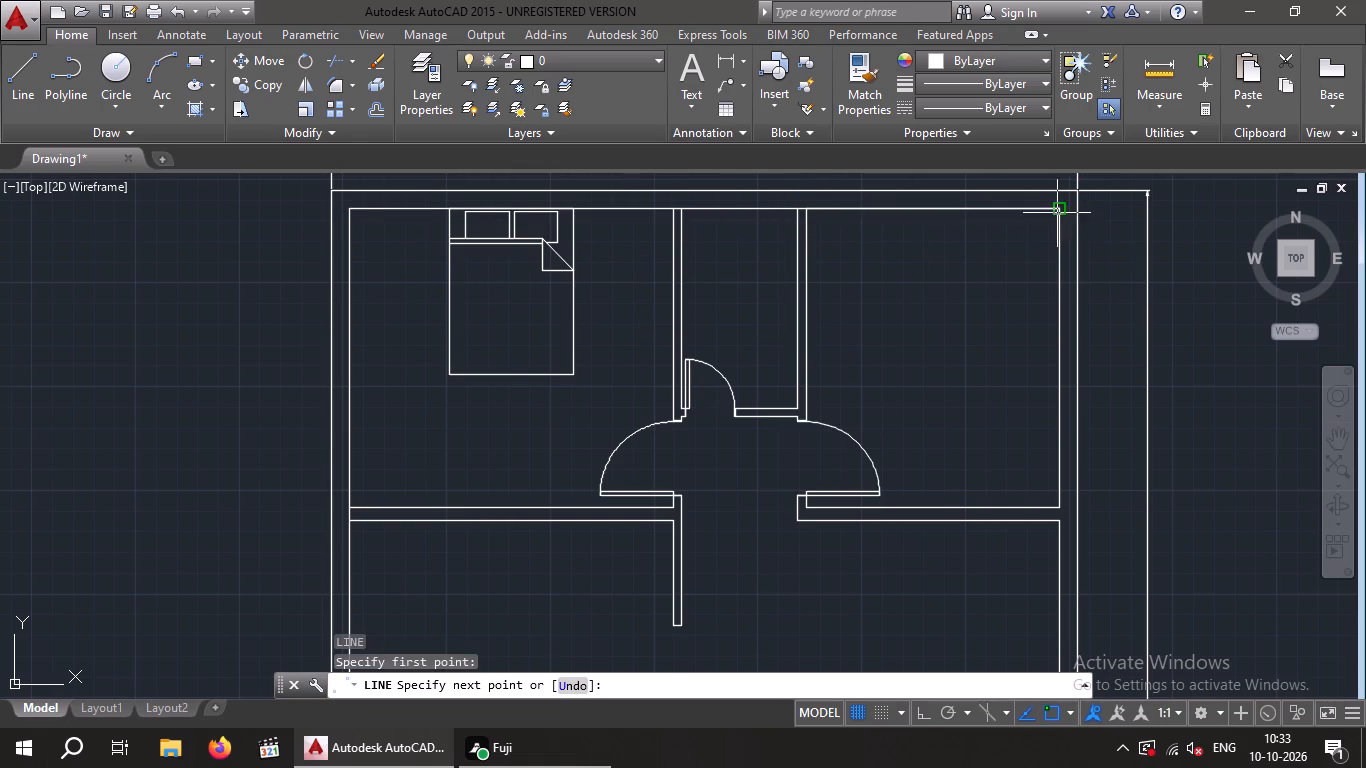
key("Escape")
key("Escape")
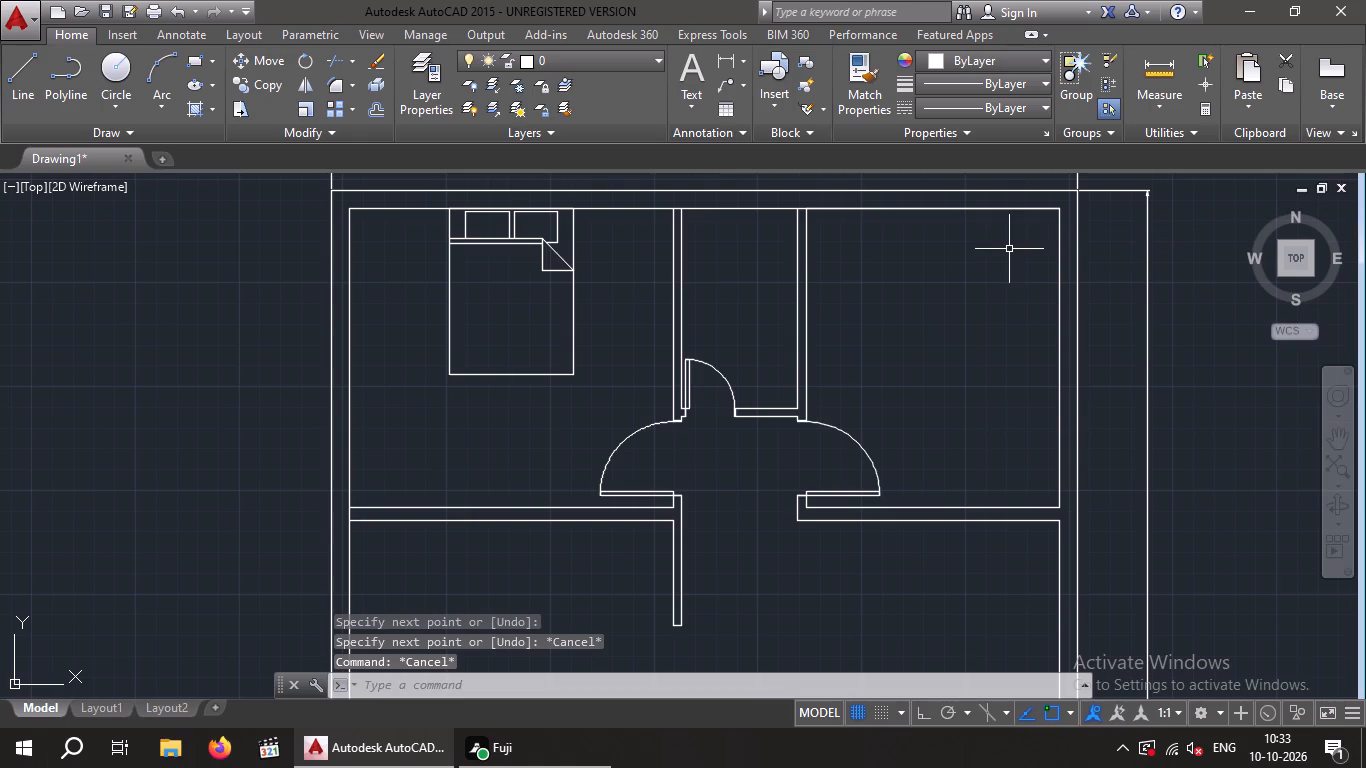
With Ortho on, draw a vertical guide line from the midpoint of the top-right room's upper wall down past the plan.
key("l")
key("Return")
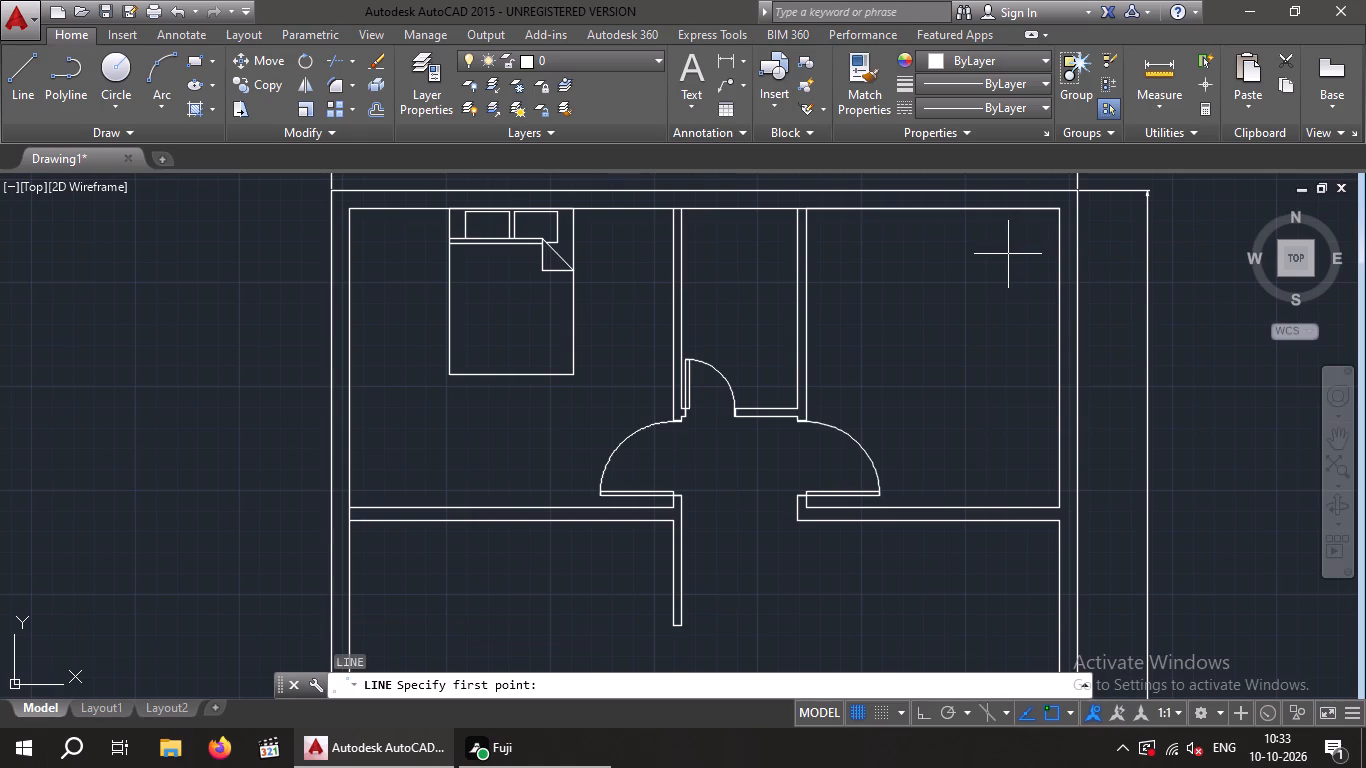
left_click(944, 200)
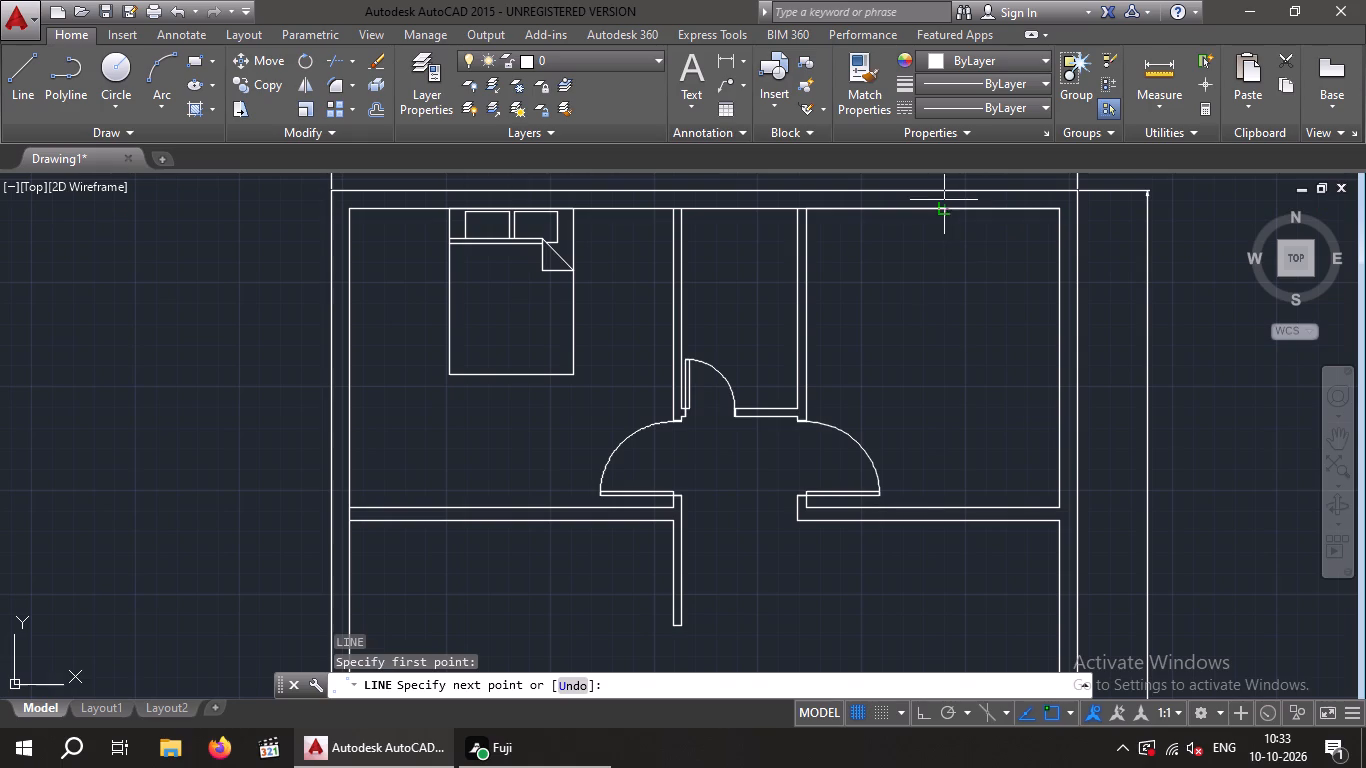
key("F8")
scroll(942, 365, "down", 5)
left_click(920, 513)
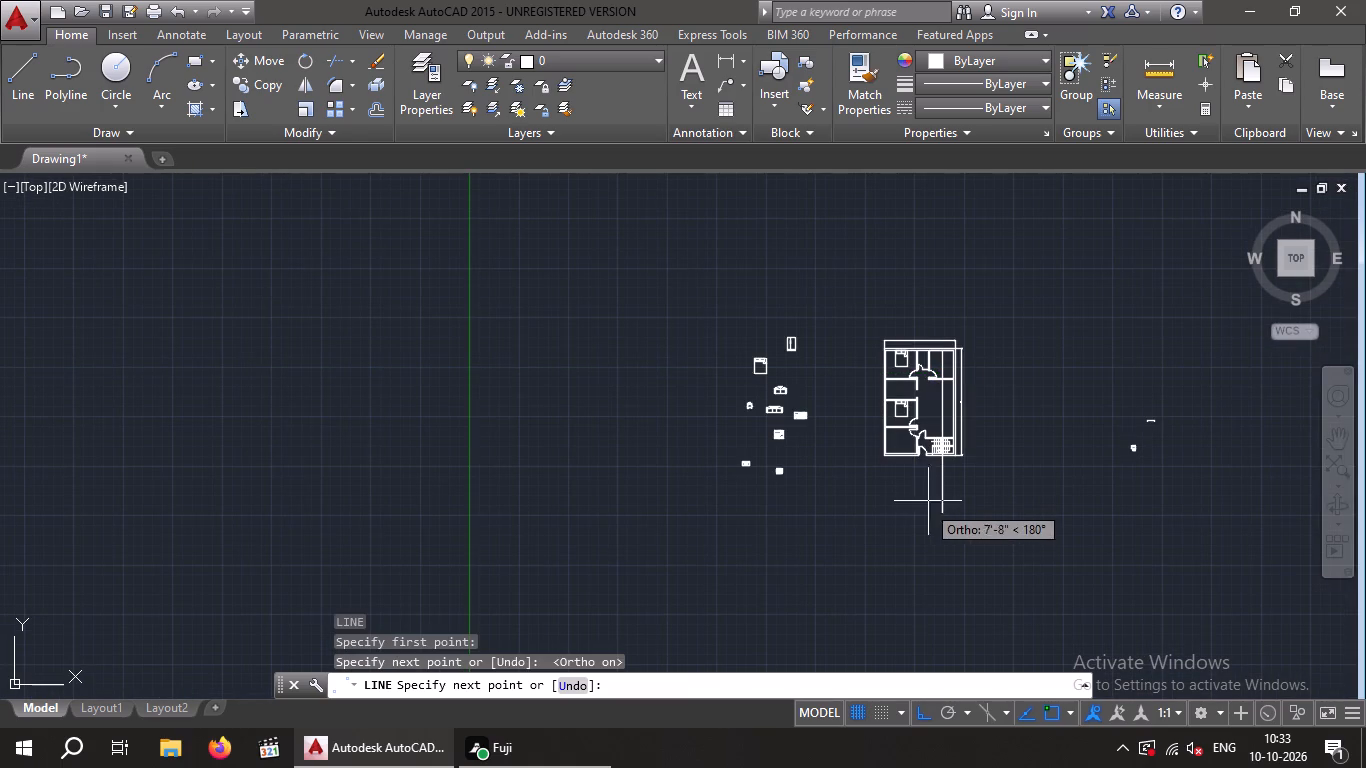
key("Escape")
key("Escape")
Copy the spare double bed by its headboard midpoint to the midpoint of the top-right room's upper inner wall, with Ortho off.
scroll(813, 377, "up", 3)
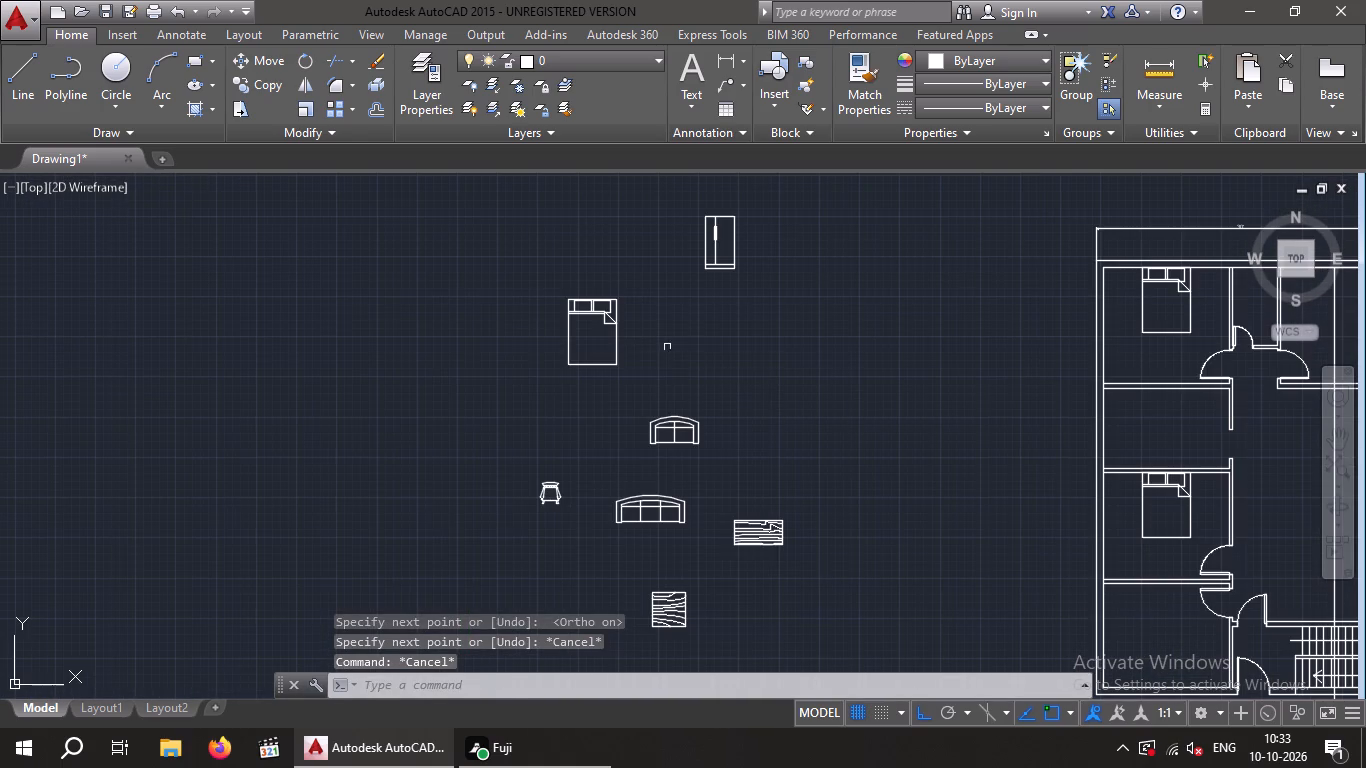
left_click_drag(682, 340, 519, 362)
left_click(492, 361)
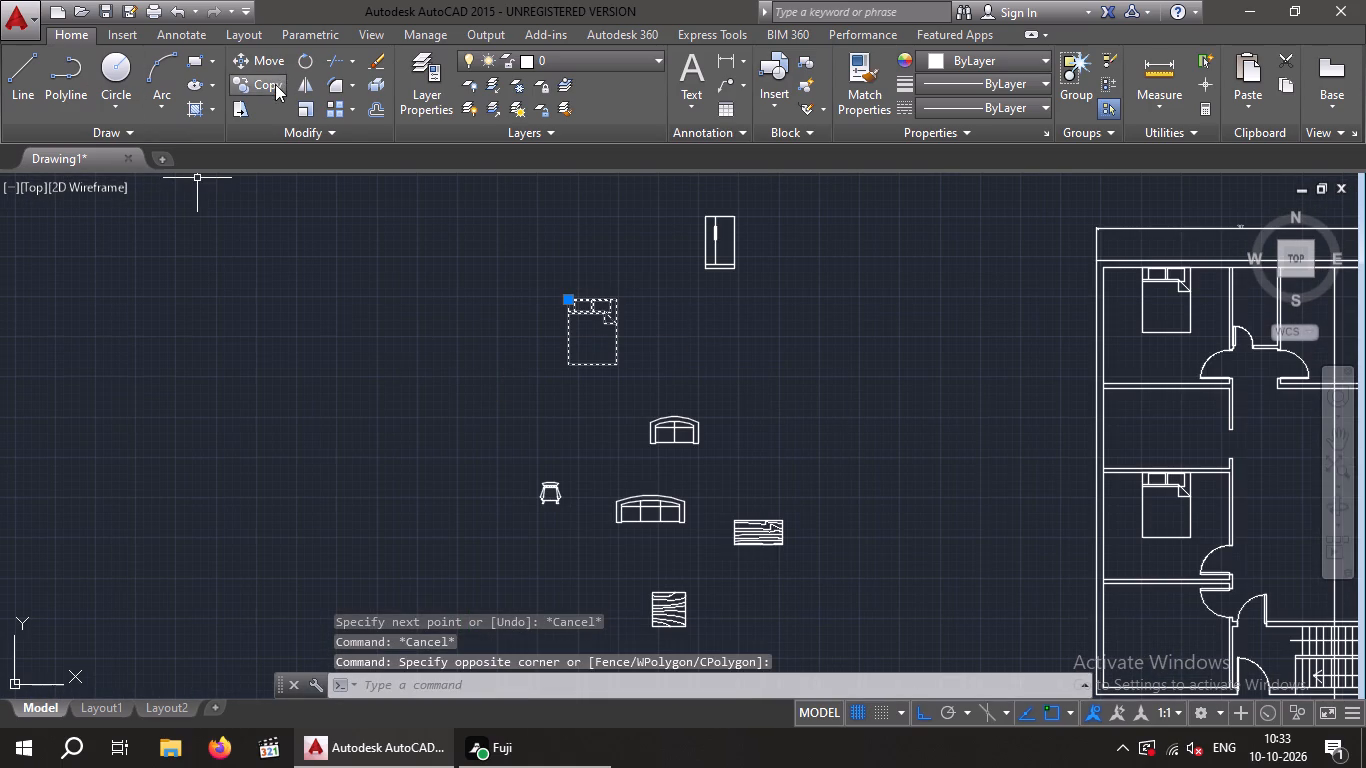
left_click(275, 84)
scroll(593, 296, "down", 1)
scroll(593, 296, "up", 3)
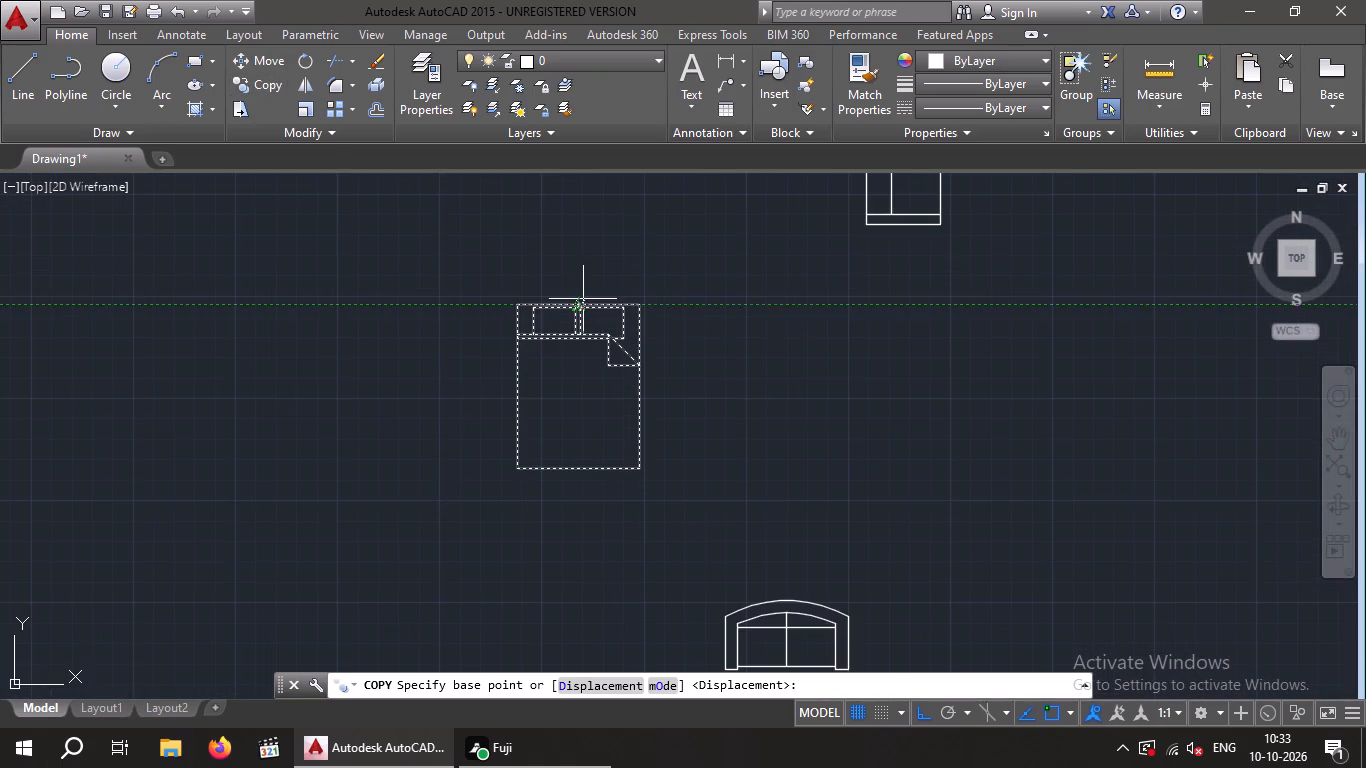
scroll(576, 307, "up", 5)
left_click(575, 276)
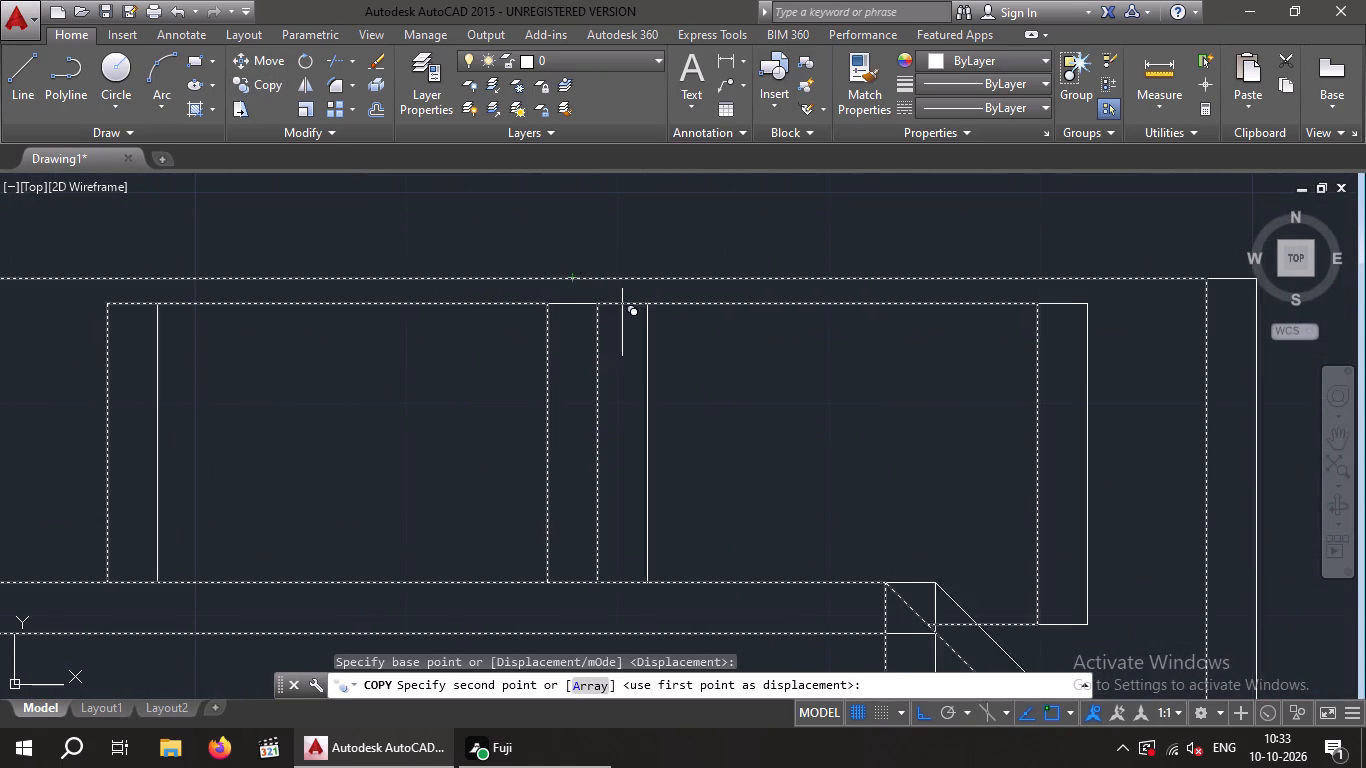
scroll(674, 328, "down", 8)
scroll(783, 369, "down", 2)
scroll(783, 369, "up", 2)
scroll(783, 369, "down", 2)
key("F8")
scroll(810, 359, "down", 2)
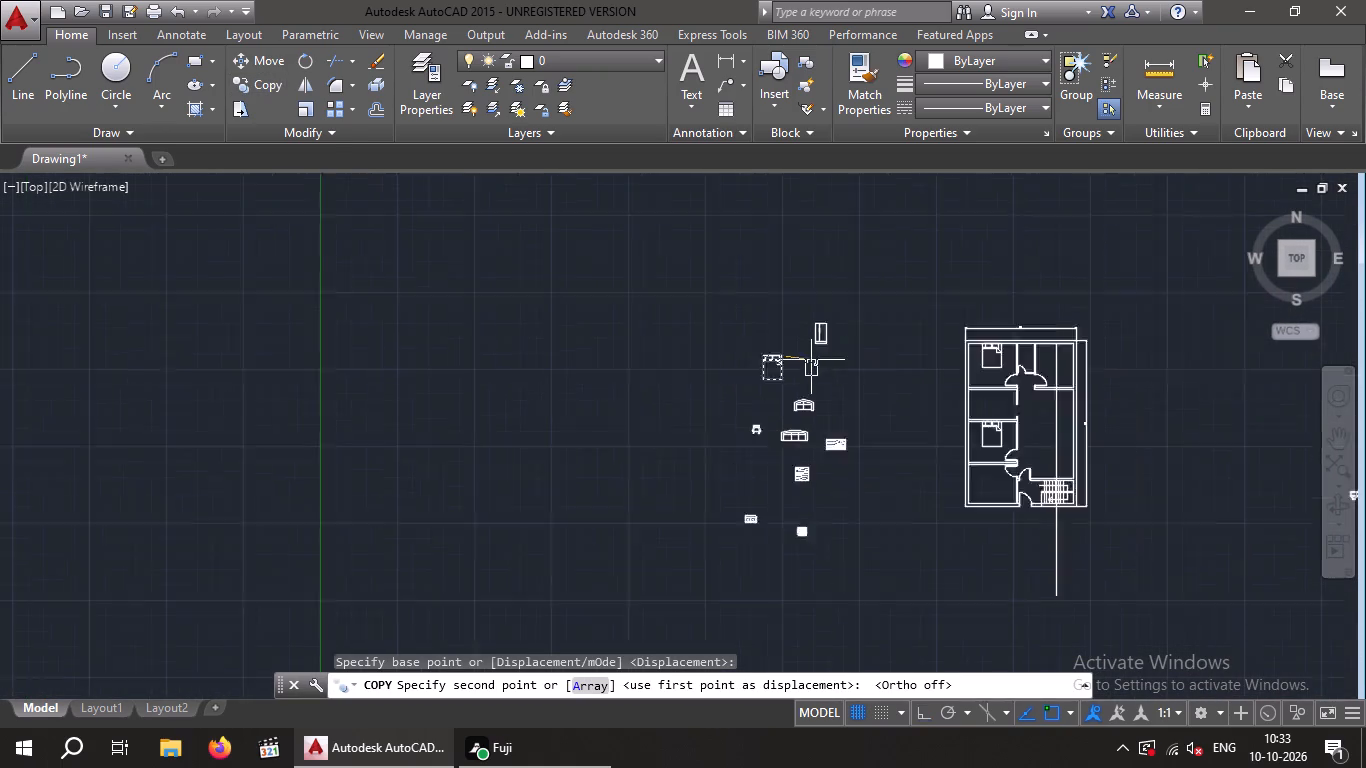
middle_click_drag(892, 376, 278, 424)
scroll(339, 402, "up", 5)
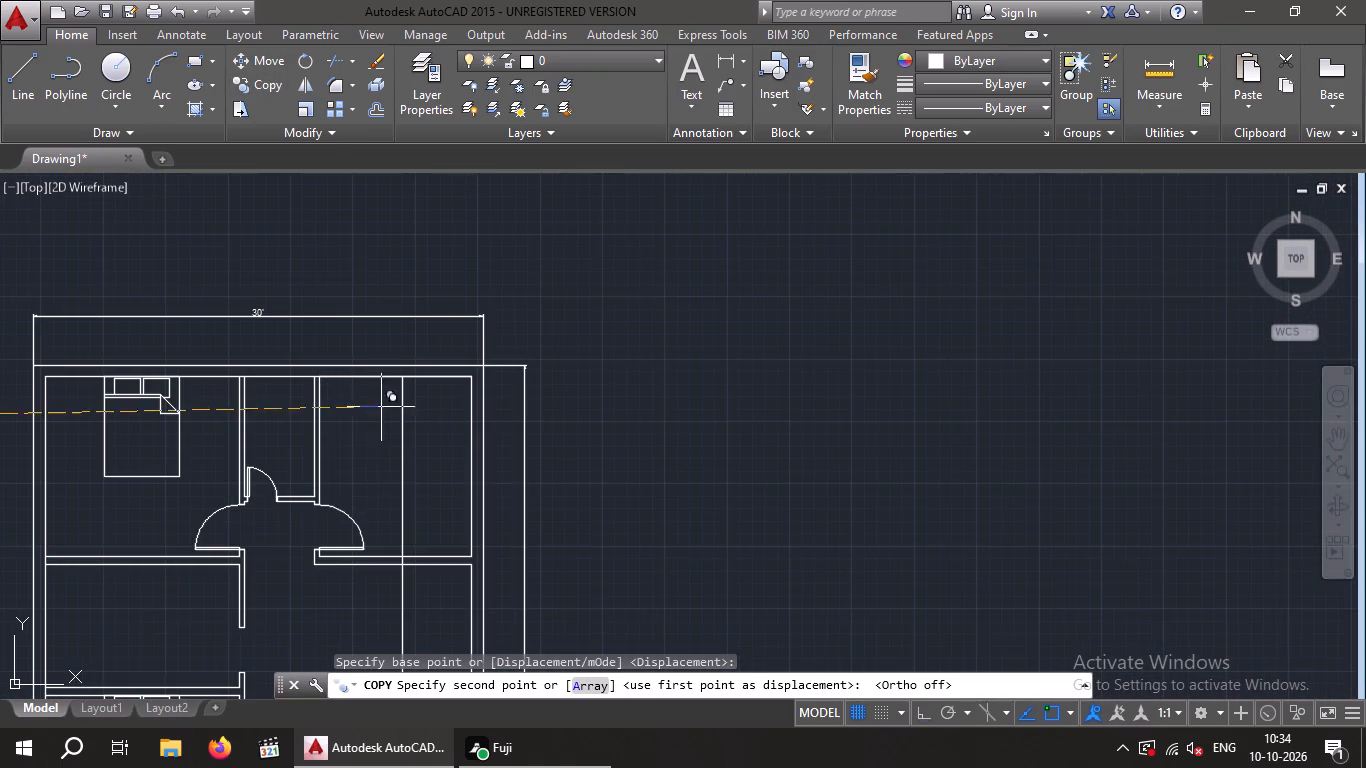
scroll(423, 379, "up", 5)
left_click(327, 364)
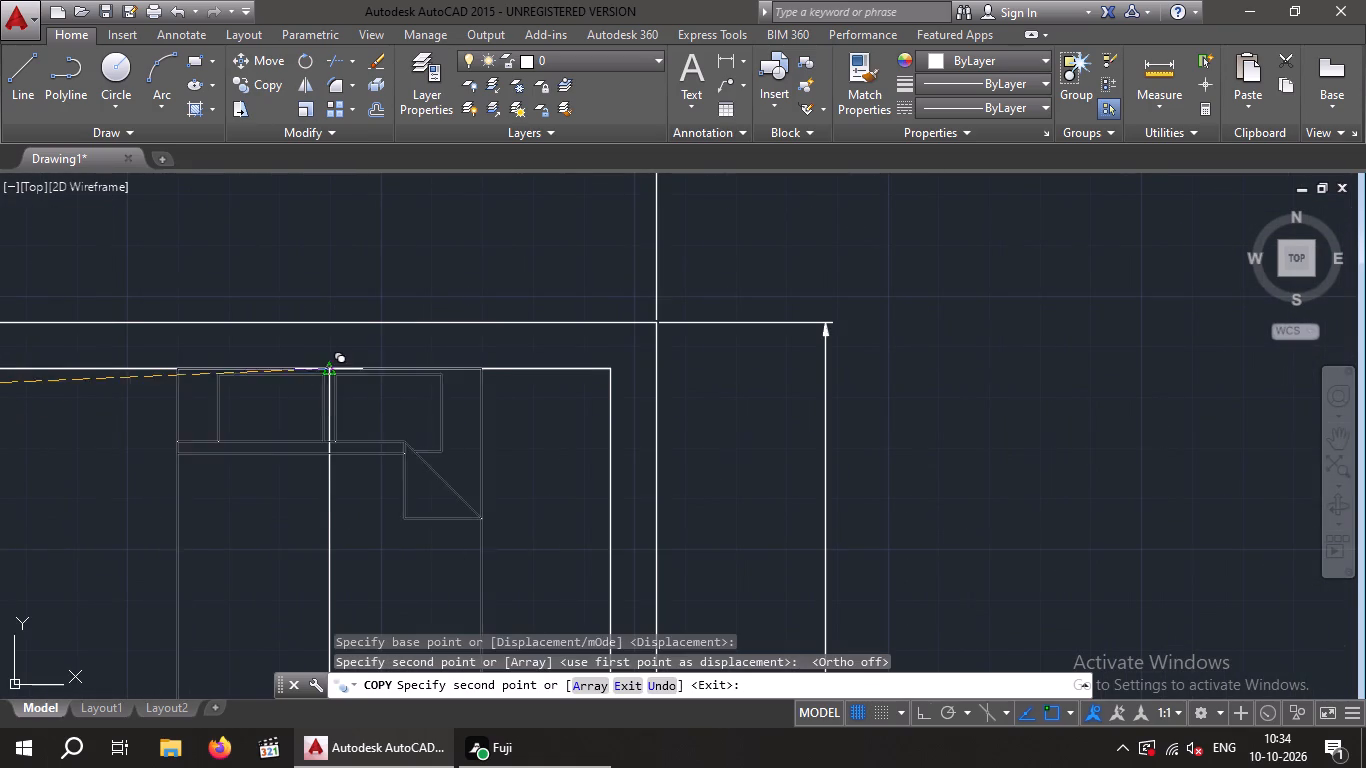
key("Escape")
key("Escape")
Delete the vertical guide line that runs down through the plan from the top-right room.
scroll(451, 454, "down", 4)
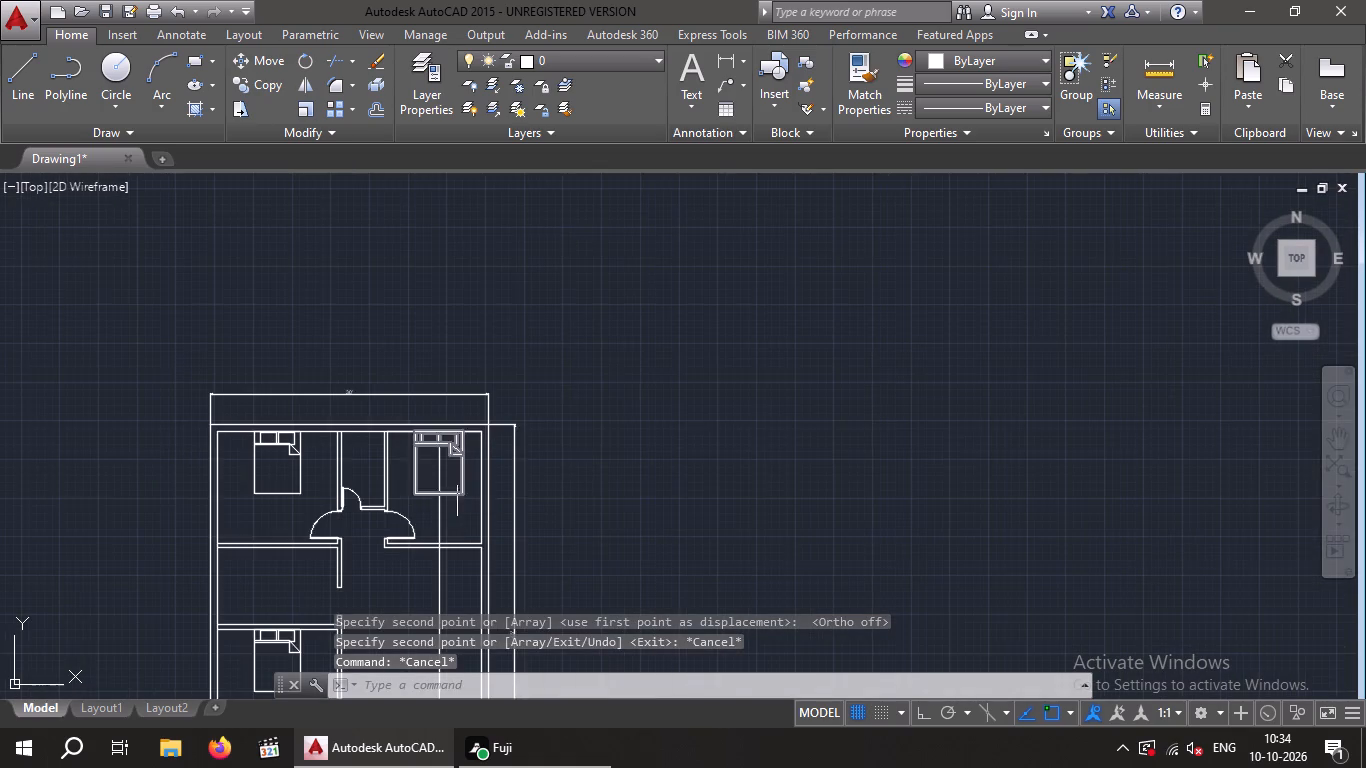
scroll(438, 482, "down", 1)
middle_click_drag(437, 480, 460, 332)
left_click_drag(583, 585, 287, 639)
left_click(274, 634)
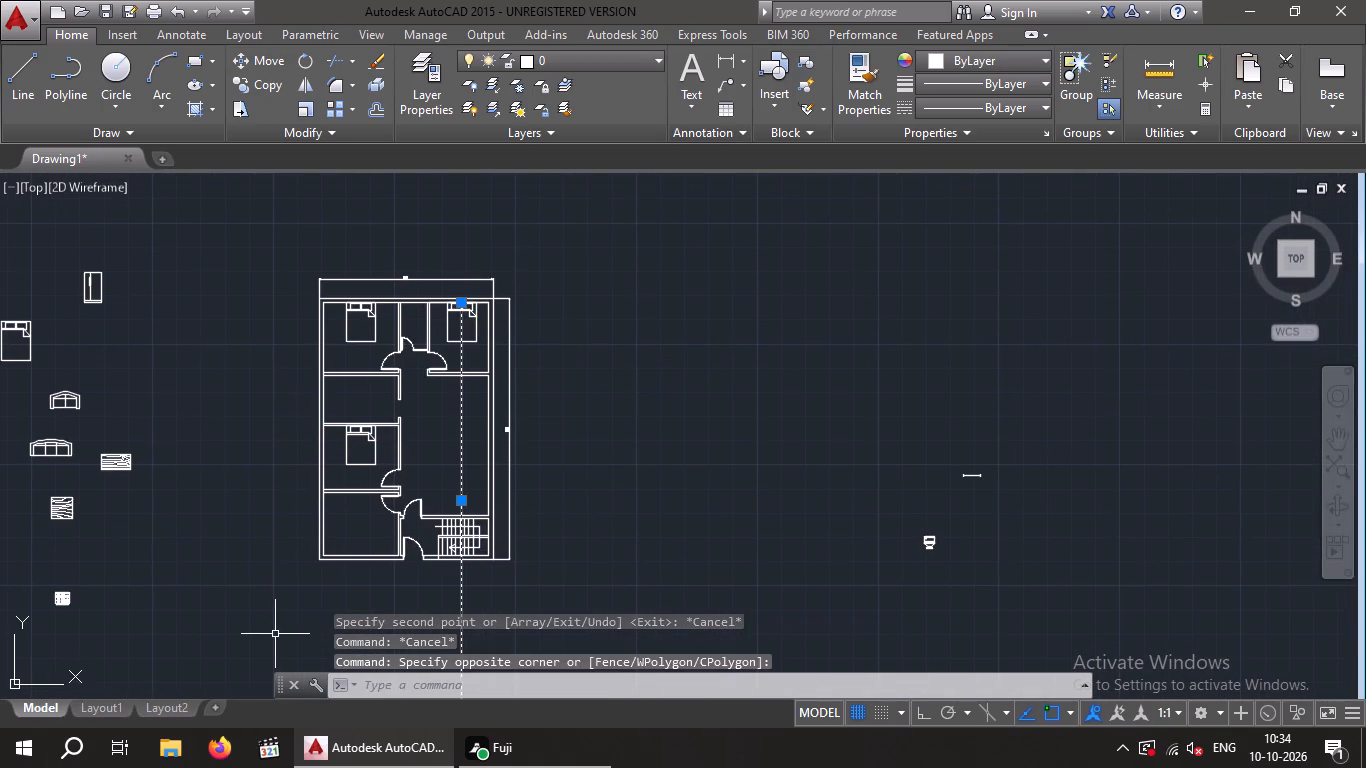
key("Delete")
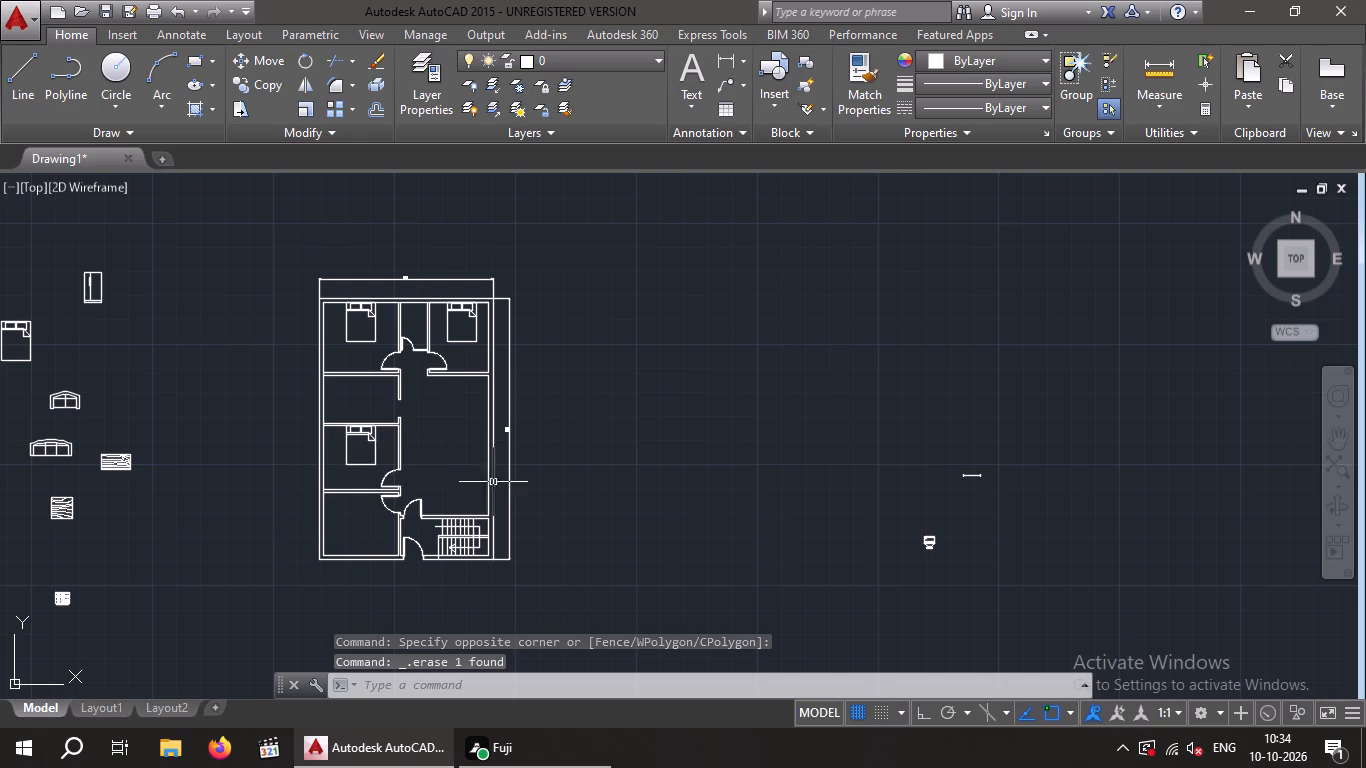
Delete the helper line along the upper inner wall of the top-right room.
scroll(486, 305, "down", 1)
scroll(487, 304, "up", 4)
right_click(479, 301)
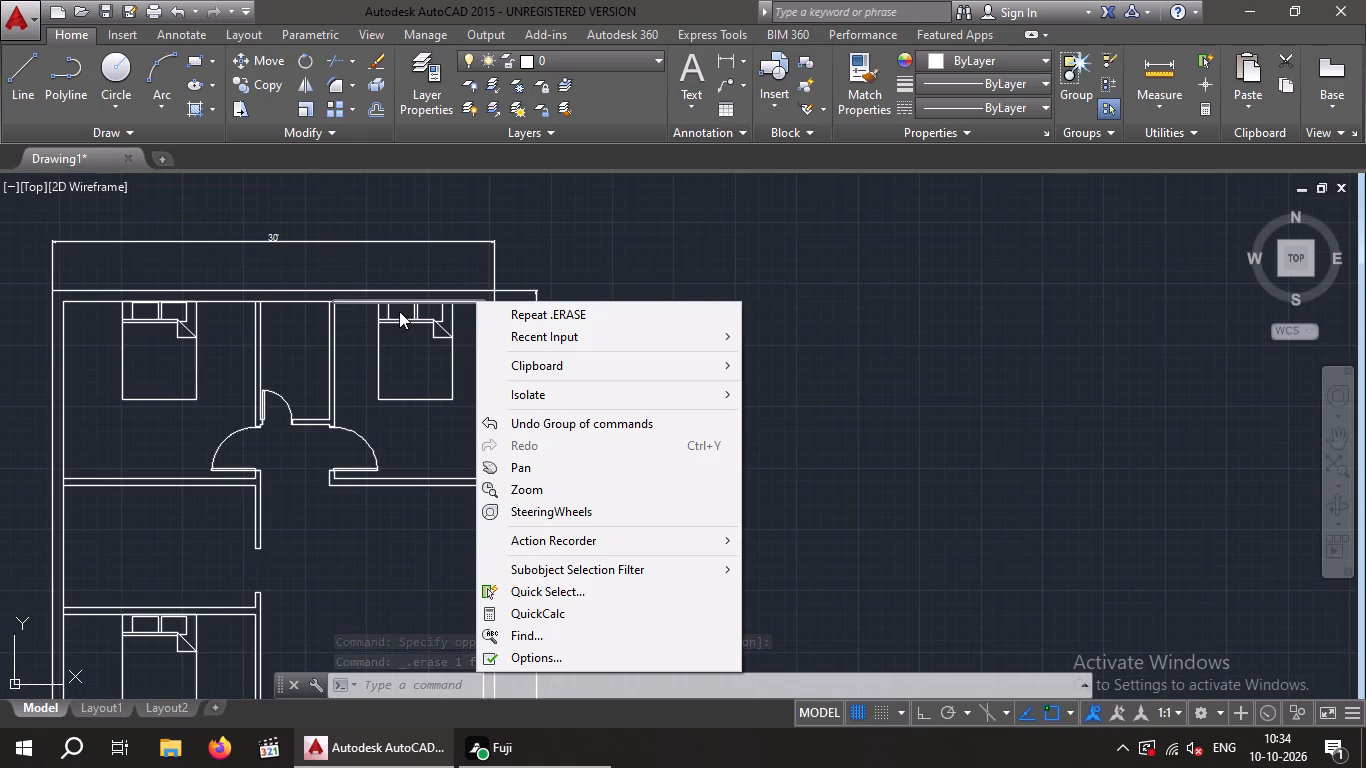
key("Escape")
left_click(357, 304)
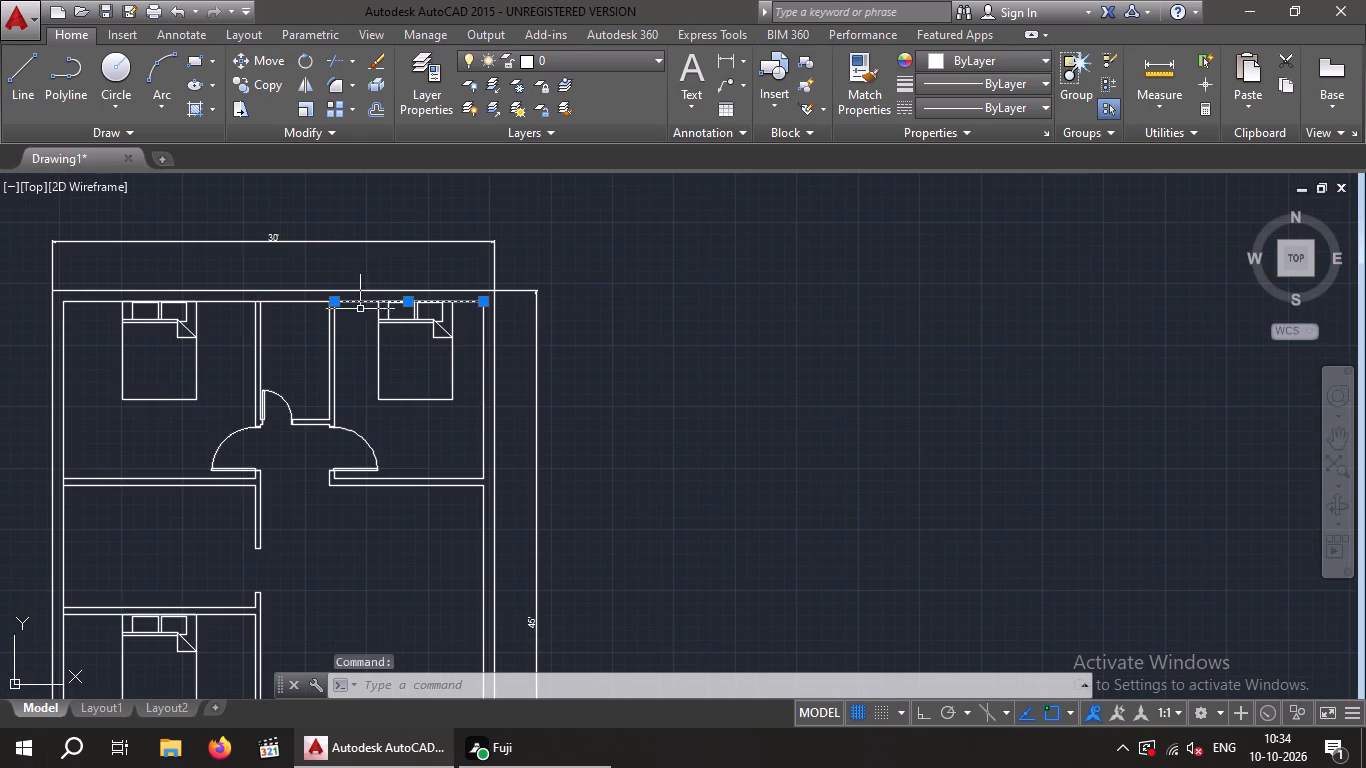
key("Delete")
Draw a line along the left inner wall of the bottom-left room, from its upper corner to its lower corner.
scroll(349, 348, "down", 2)
scroll(349, 348, "up", 1)
middle_click_drag(354, 359, 383, 207)
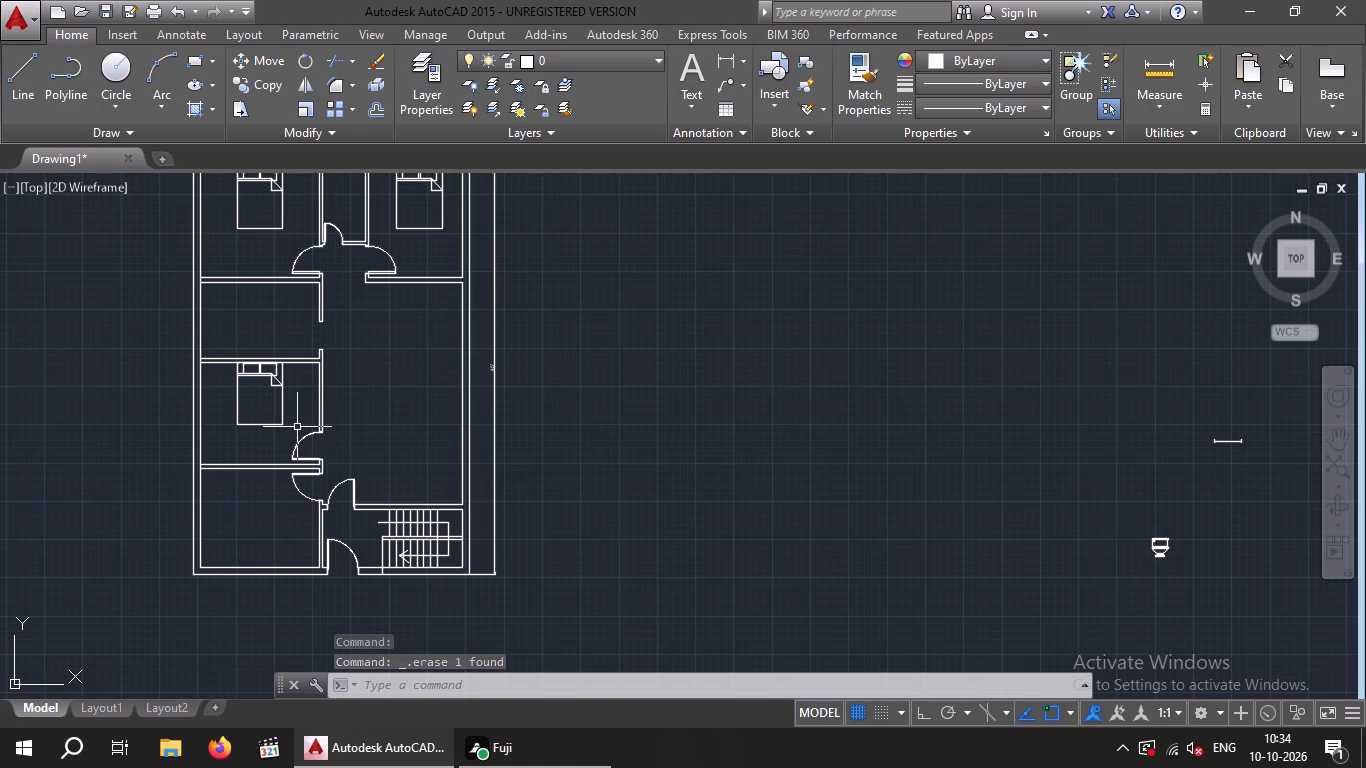
key("l")
key("Return")
scroll(202, 514, "up", 4)
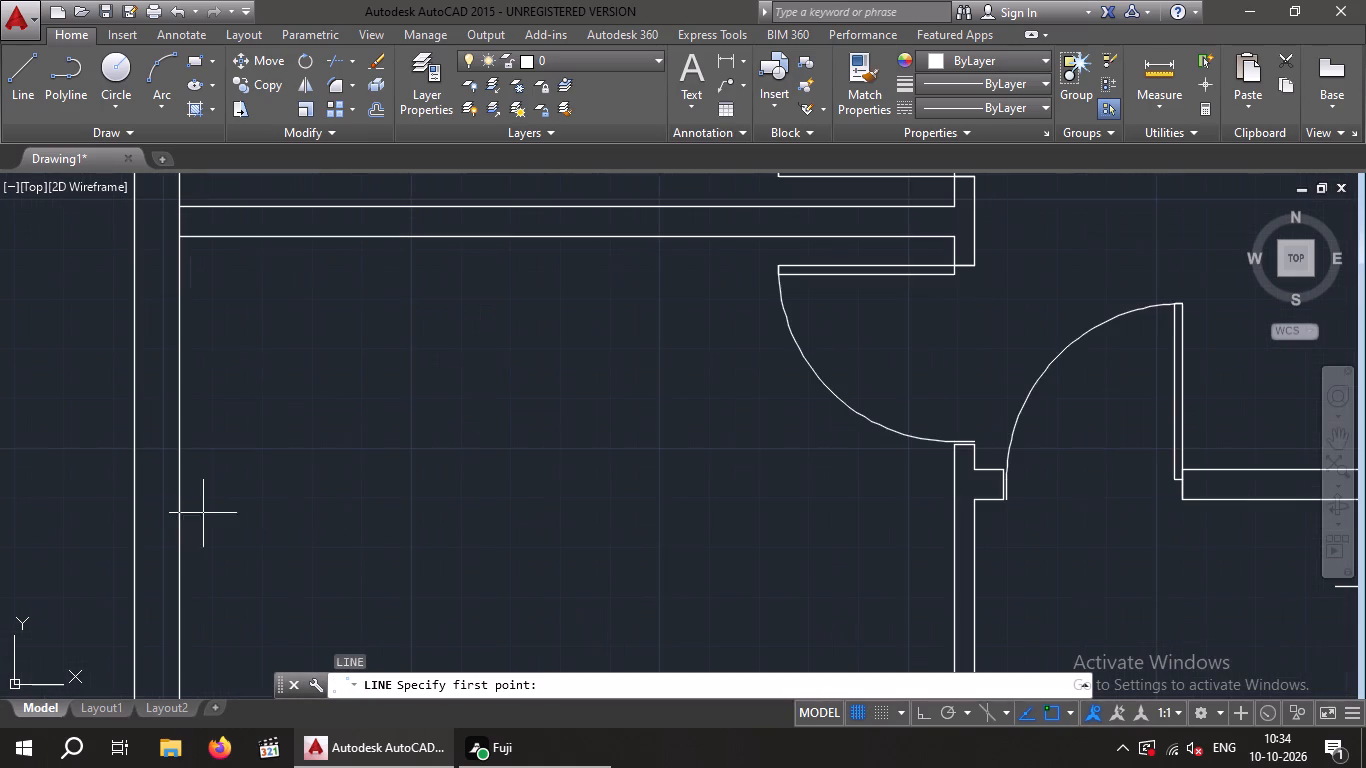
left_click(174, 239)
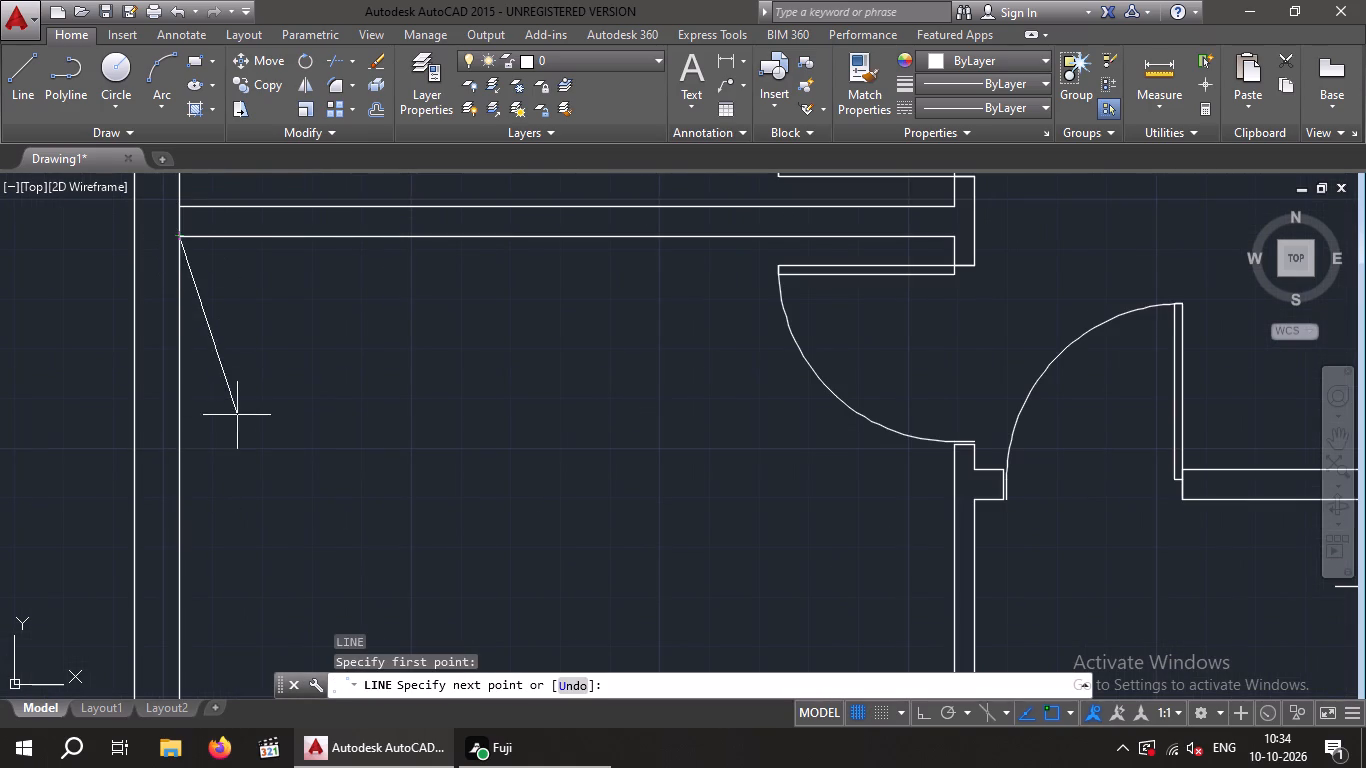
scroll(235, 418, "down", 1)
scroll(234, 418, "up", 1)
scroll(233, 419, "down", 2)
left_click(213, 597)
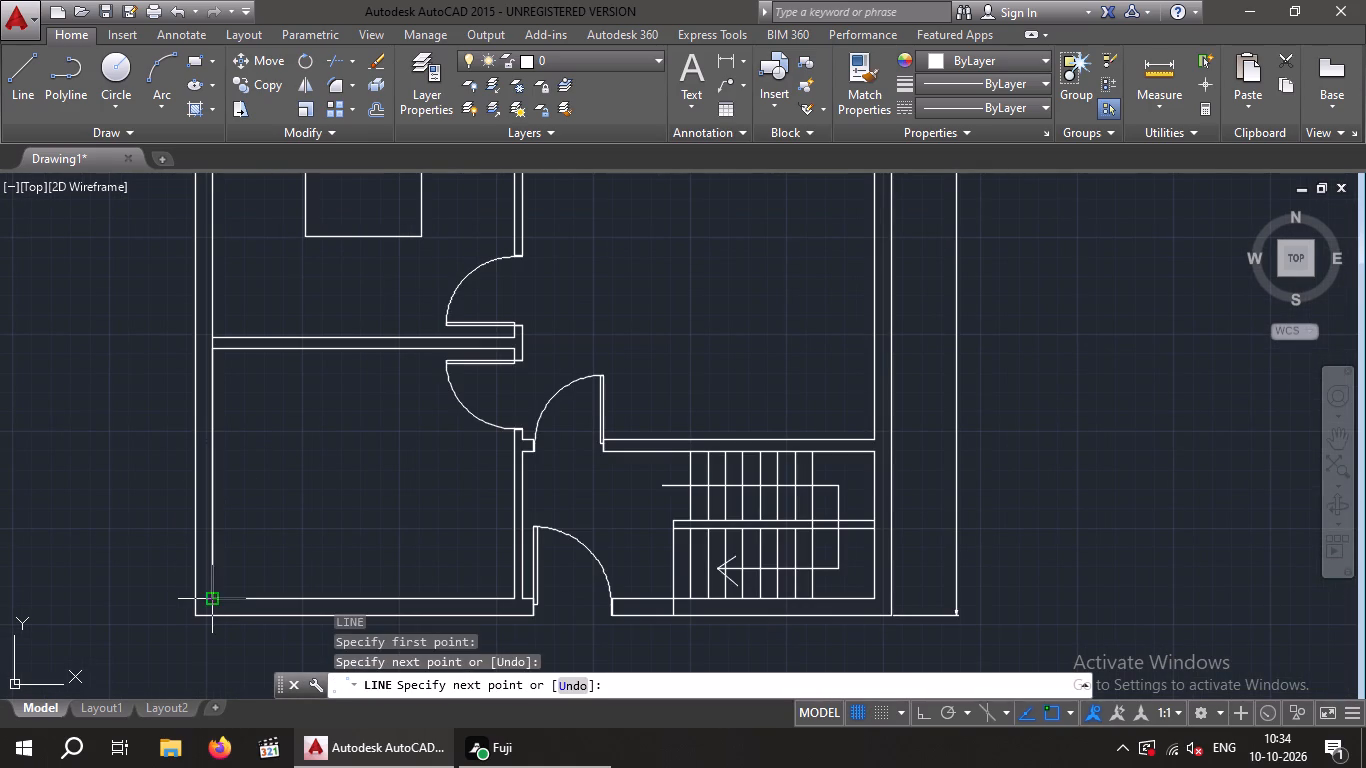
key("Escape")
key("Escape")
Trim the left inner wall line inside the partitions below and above the lower bedroom on the plan's left side.
key("t")
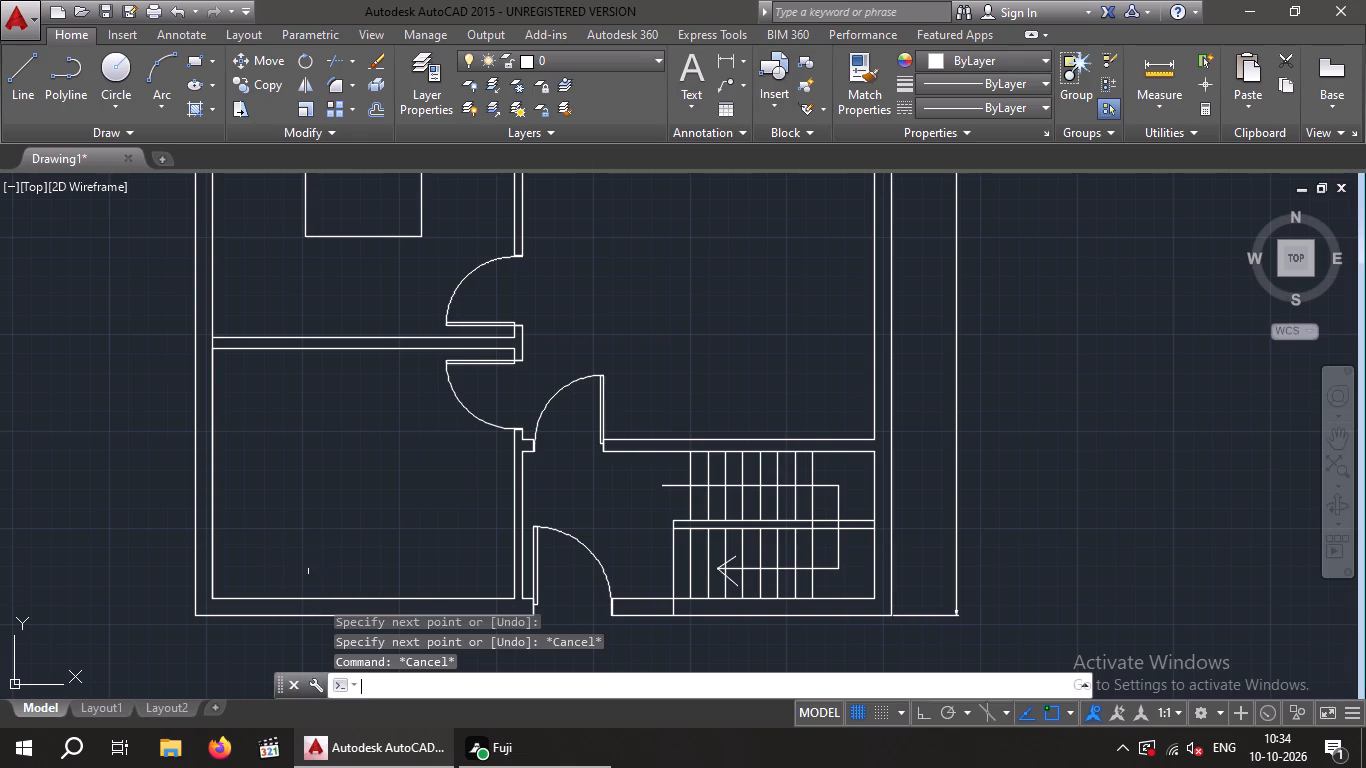
type("r")
key("space")
key("space")
scroll(215, 344, "up", 4)
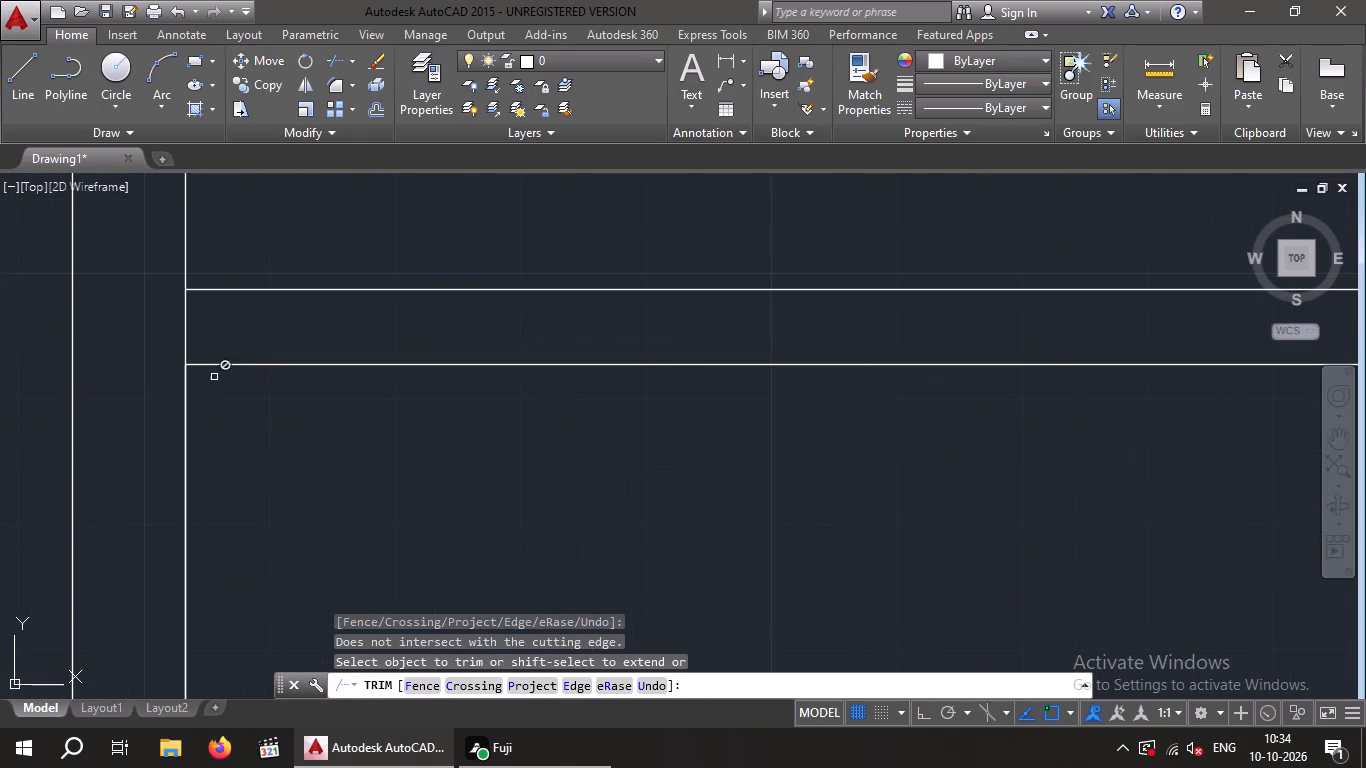
left_click(244, 336)
left_click(165, 334)
scroll(326, 478, "down", 5)
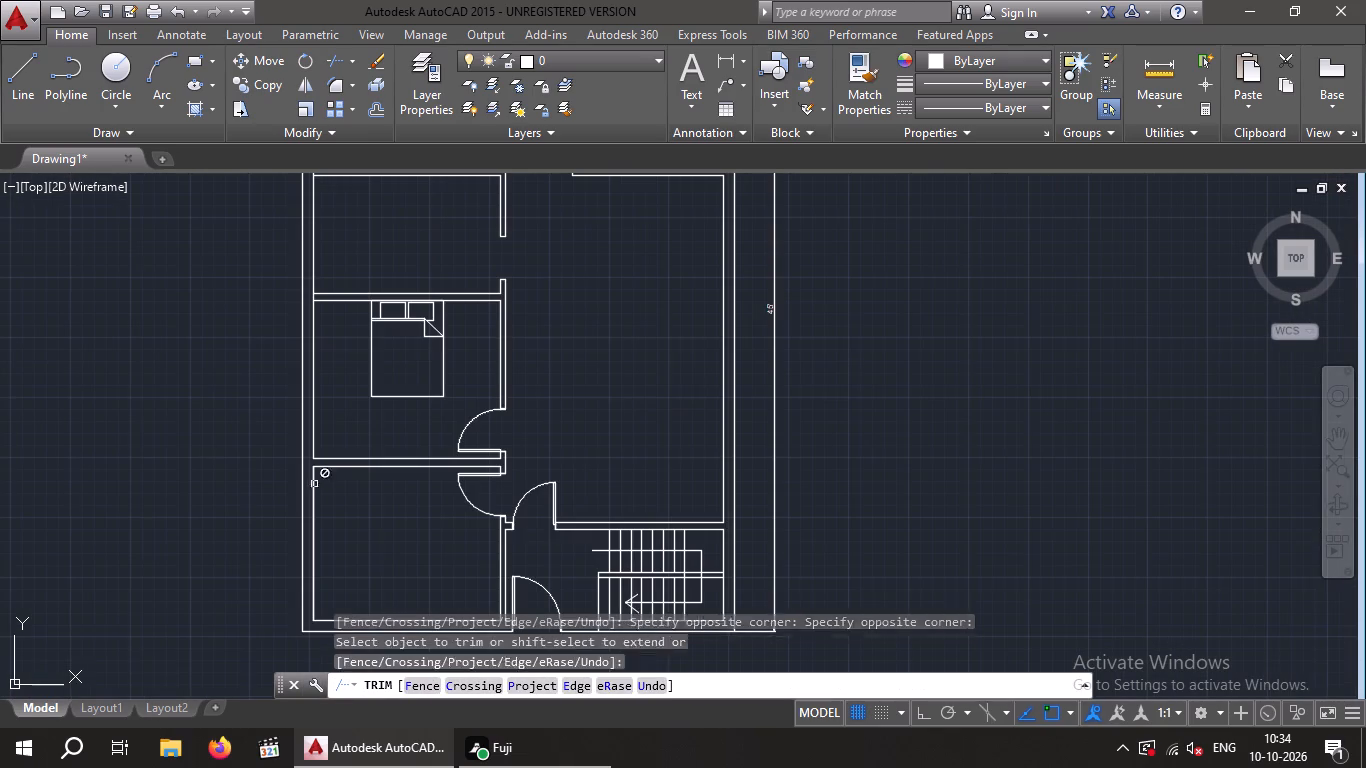
scroll(317, 308, "up", 4)
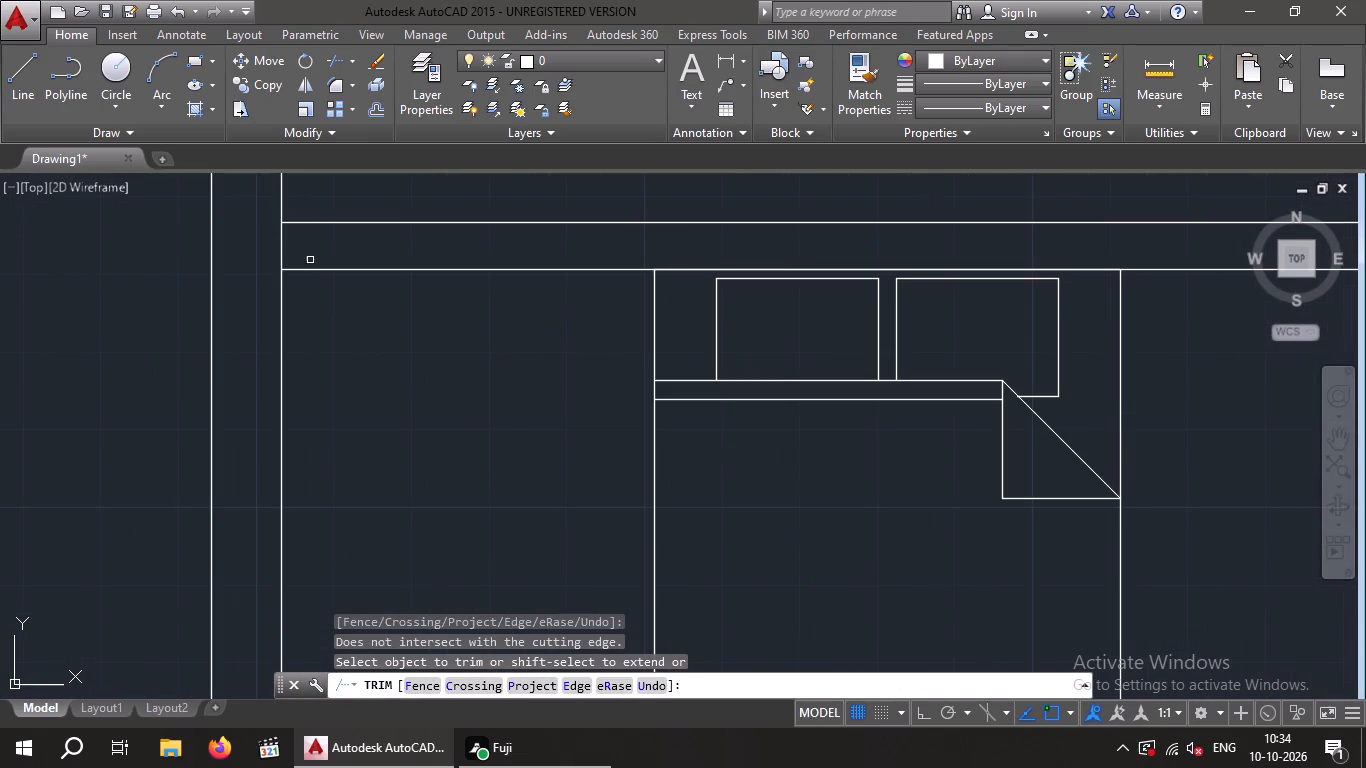
left_click(310, 254)
left_click(268, 253)
Trim the left inner wall line inside the partition below the top-left bedroom.
scroll(268, 262, "up", 1)
middle_click_drag(283, 344, 232, 637)
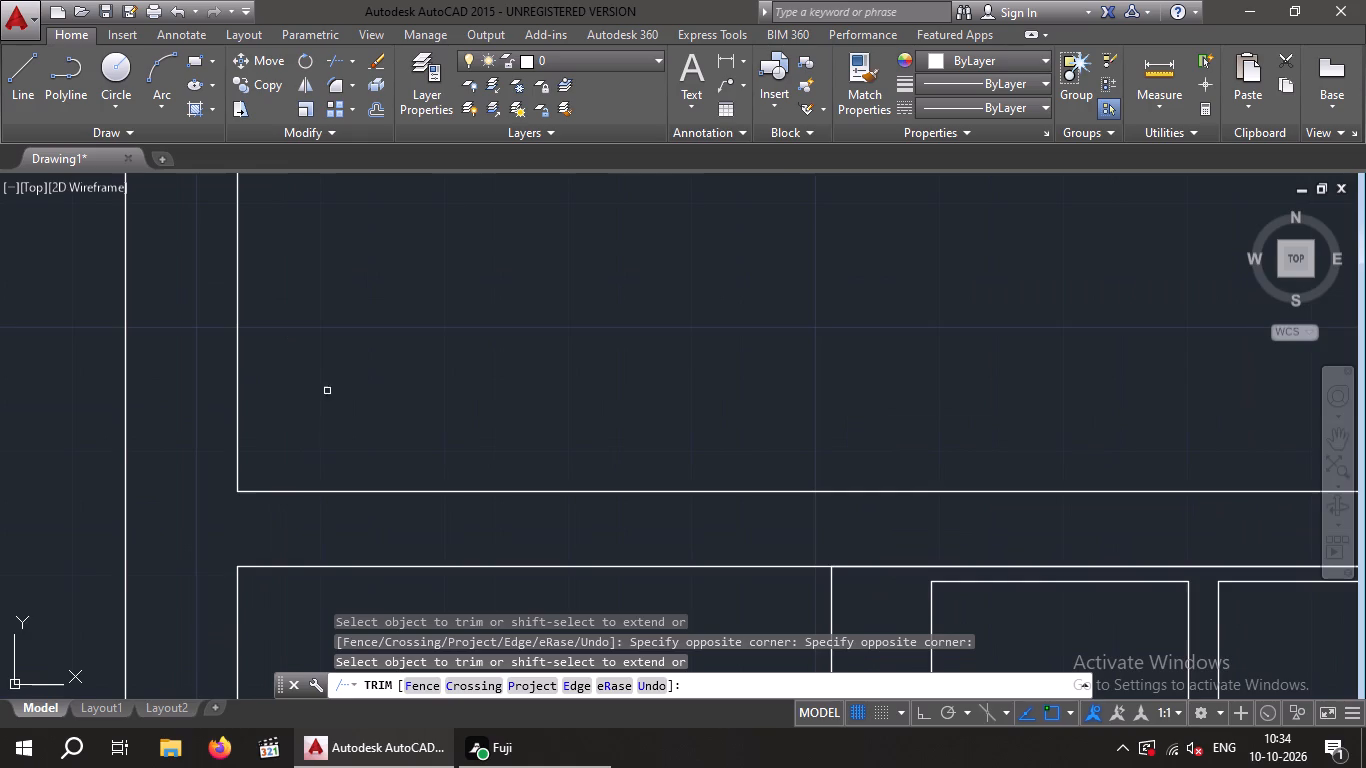
scroll(334, 379, "down", 3)
scroll(335, 380, "up", 2)
scroll(335, 380, "down", 2)
scroll(377, 322, "up", 1)
middle_click_drag(380, 373, 327, 601)
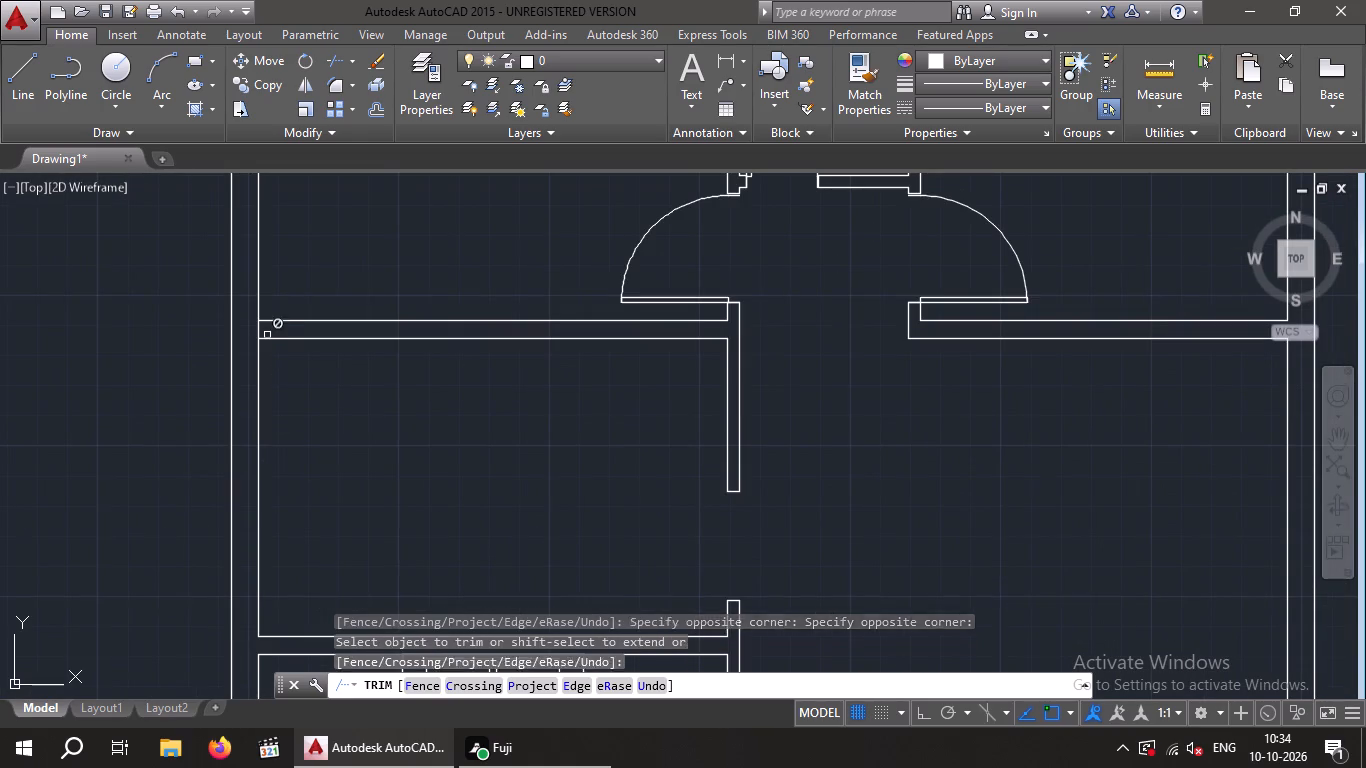
scroll(267, 327, "up", 2)
scroll(267, 327, "down", 1)
left_click(278, 330)
left_click(246, 336)
scroll(283, 399, "down", 4)
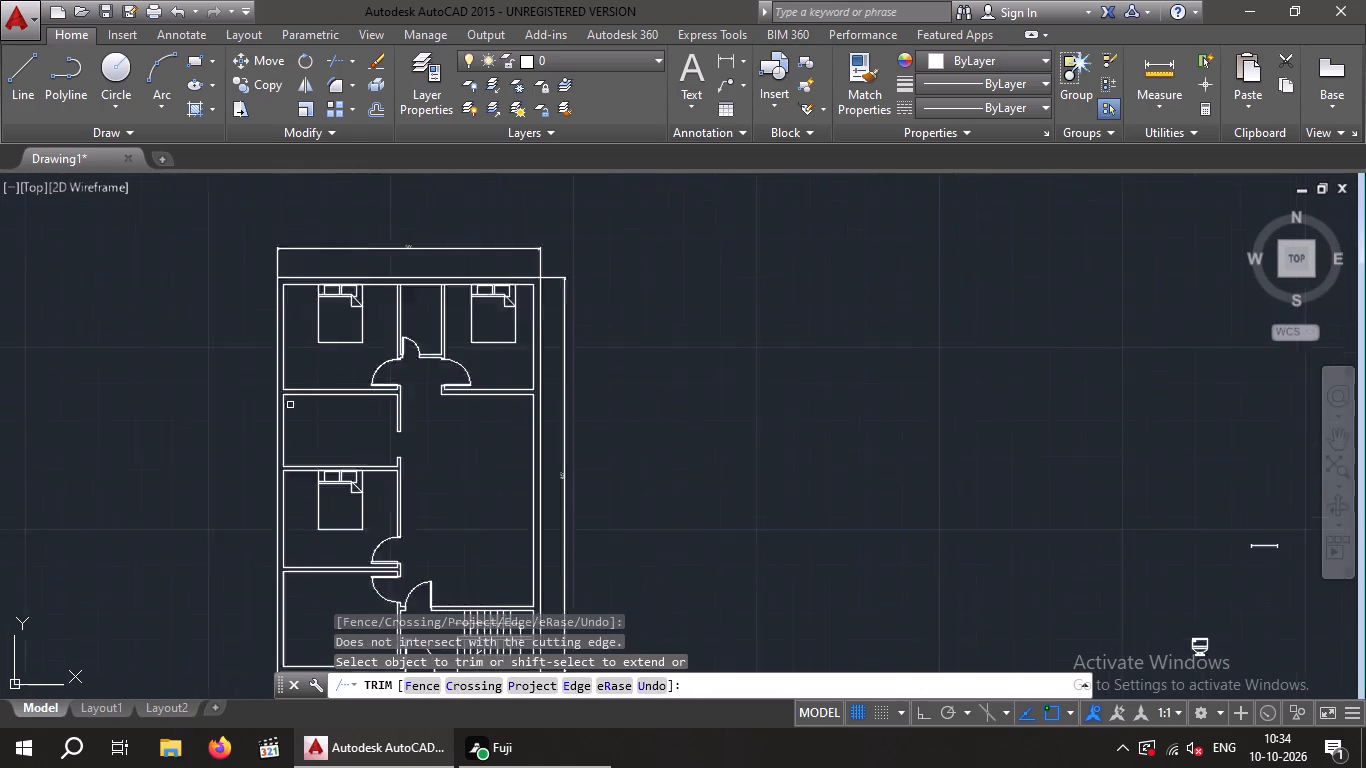
Draw a horizontal helper line from the midpoint of the bottom-left room's left inner wall across and beyond the plan's right side.
scroll(290, 405, "down", 2)
scroll(284, 361, "up", 3)
scroll(332, 410, "down", 2)
middle_click_drag(345, 432, 329, 353)
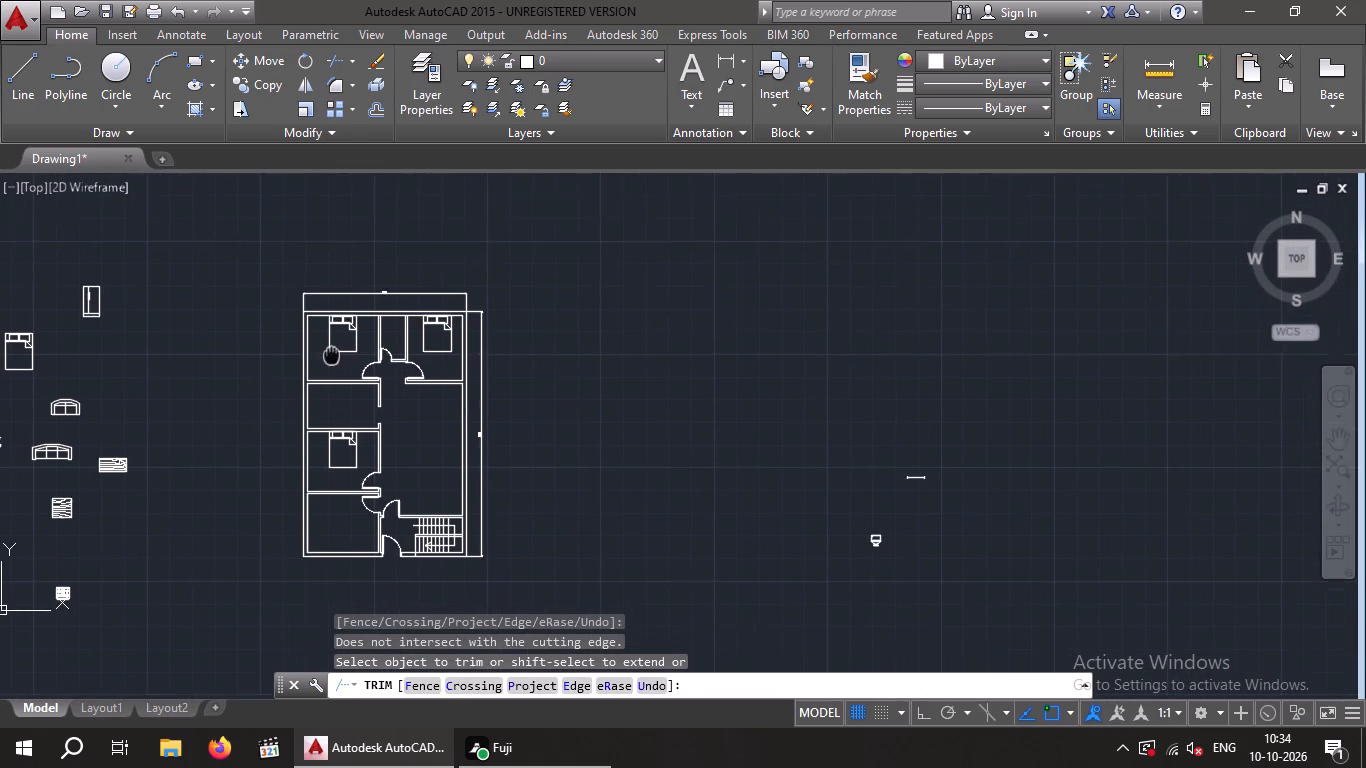
middle_click_drag(329, 353, 326, 349)
key("Escape")
key("Escape")
key("l")
key("Return")
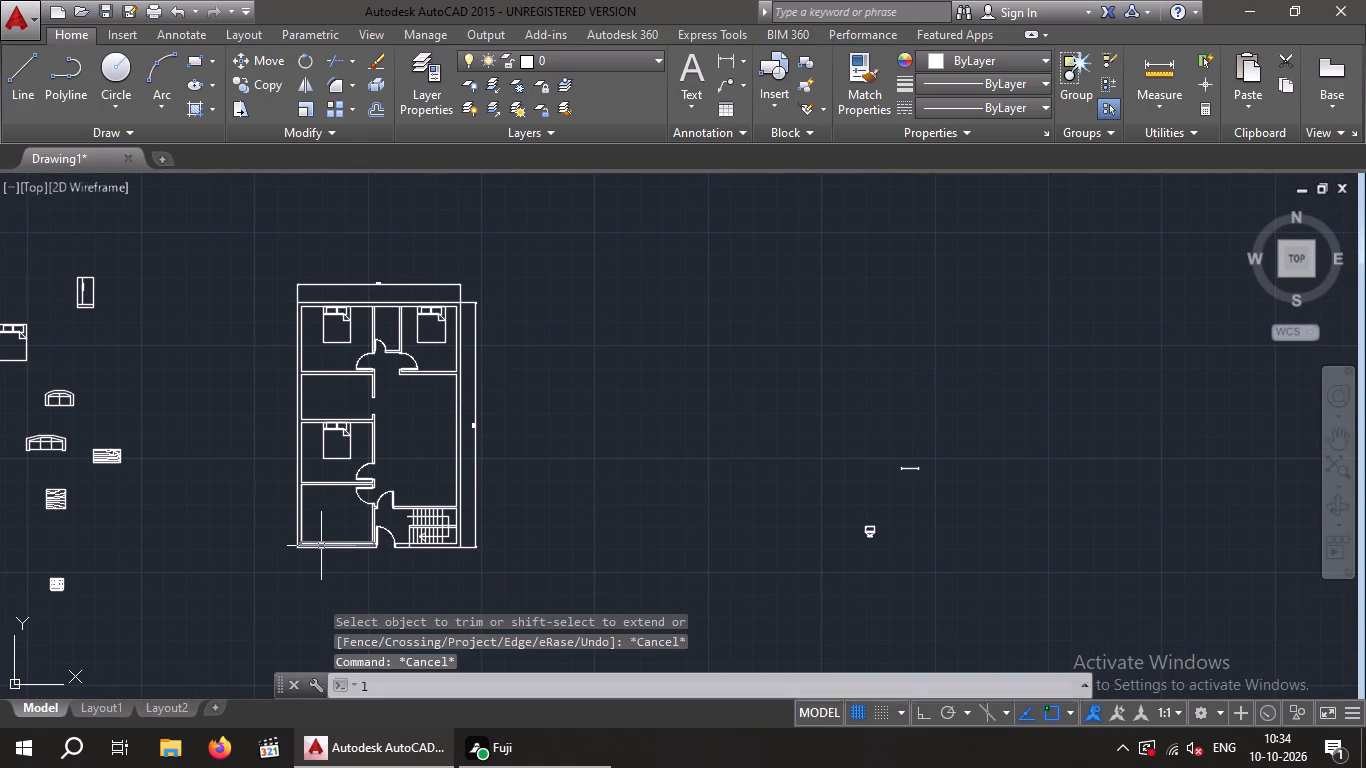
scroll(302, 501, "up", 4)
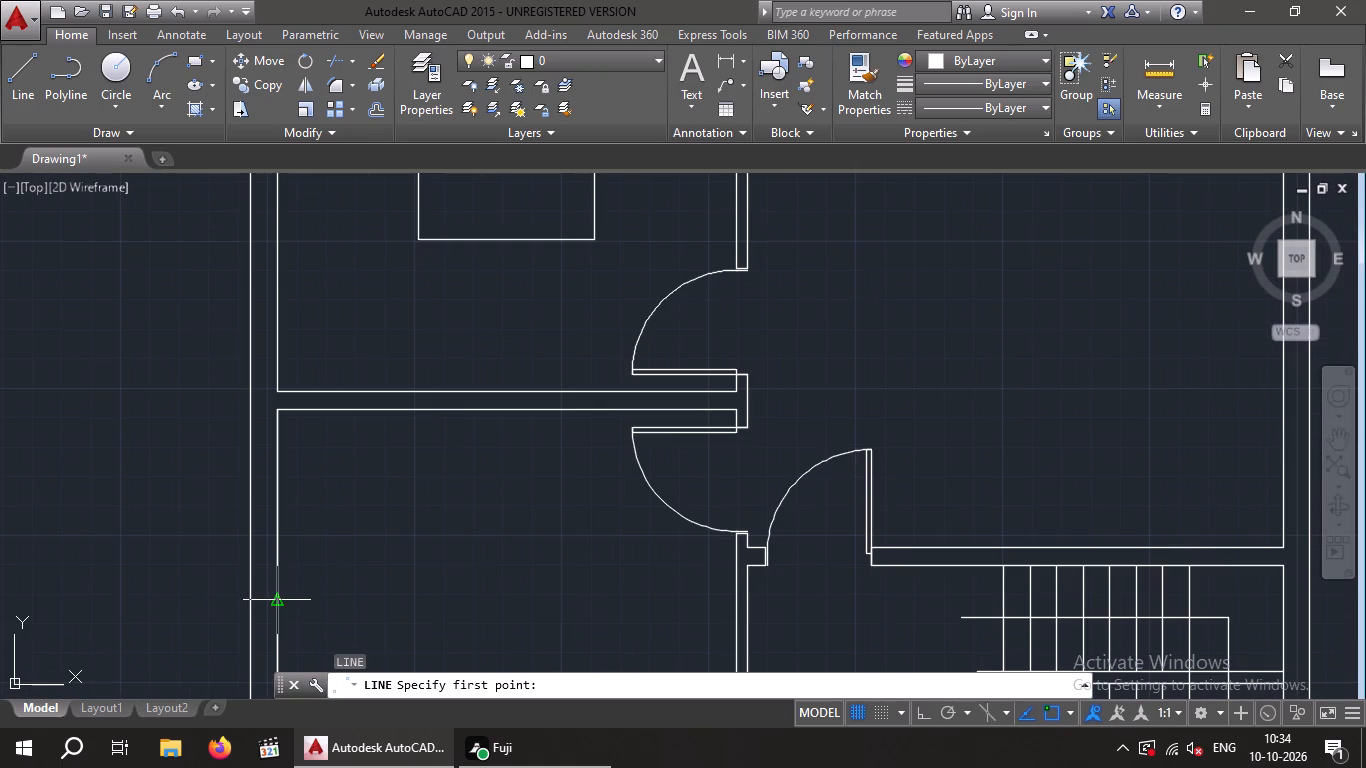
key("F8")
left_click(274, 602)
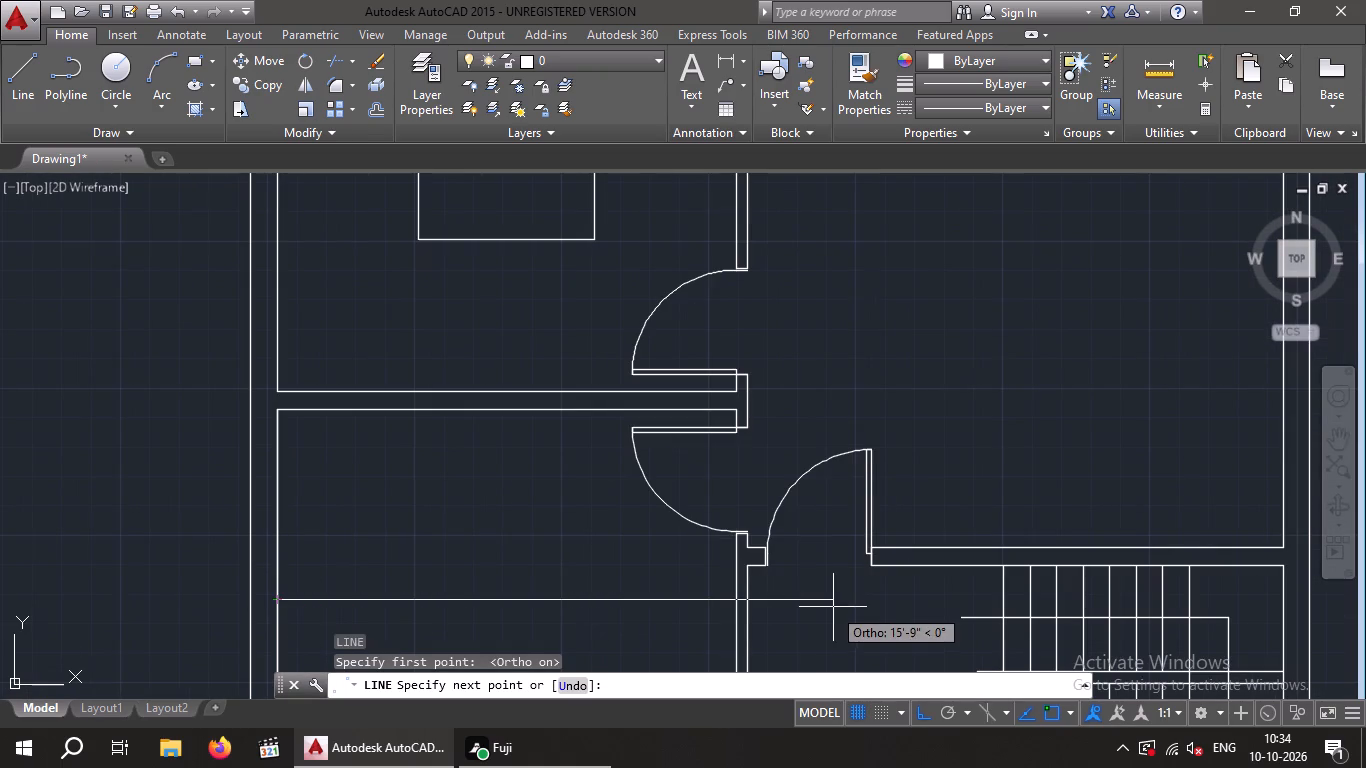
scroll(831, 603, "down", 2)
middle_click_drag(826, 581, 496, 472)
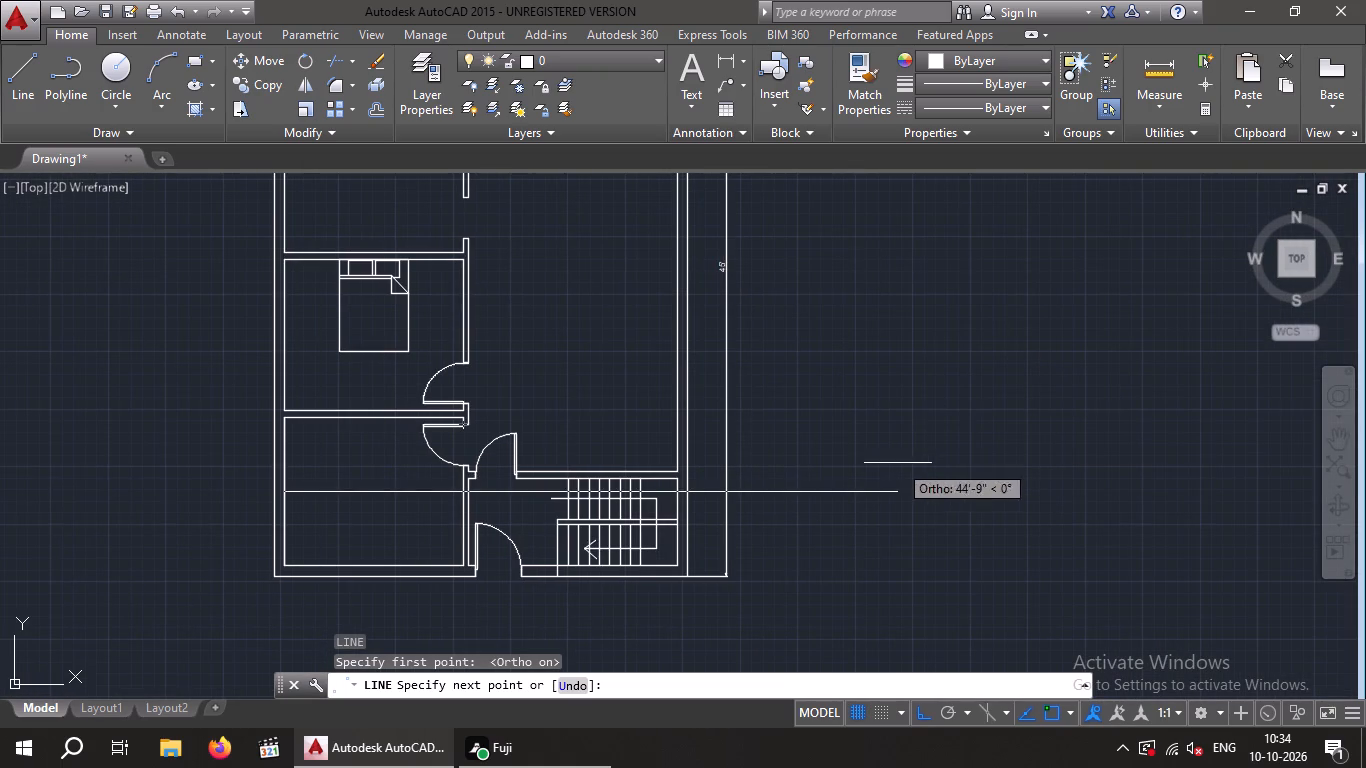
left_click(885, 467)
key("Escape")
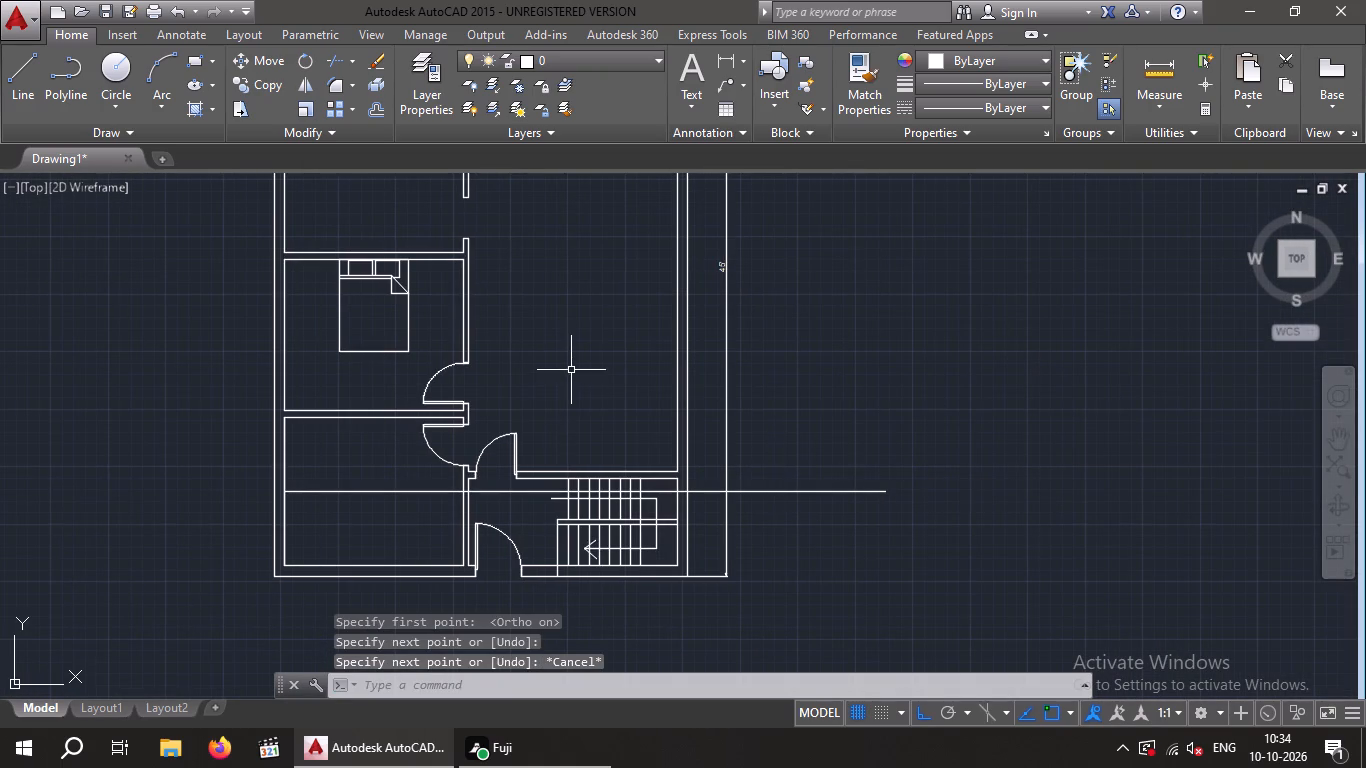
Rotate the loose bed outside the plan by 270° about the upper-left corner of its headboard.
scroll(570, 370, "down", 3)
middle_click_drag(570, 383, 578, 500)
scroll(329, 426, "up", 3)
left_click_drag(457, 395, 405, 398)
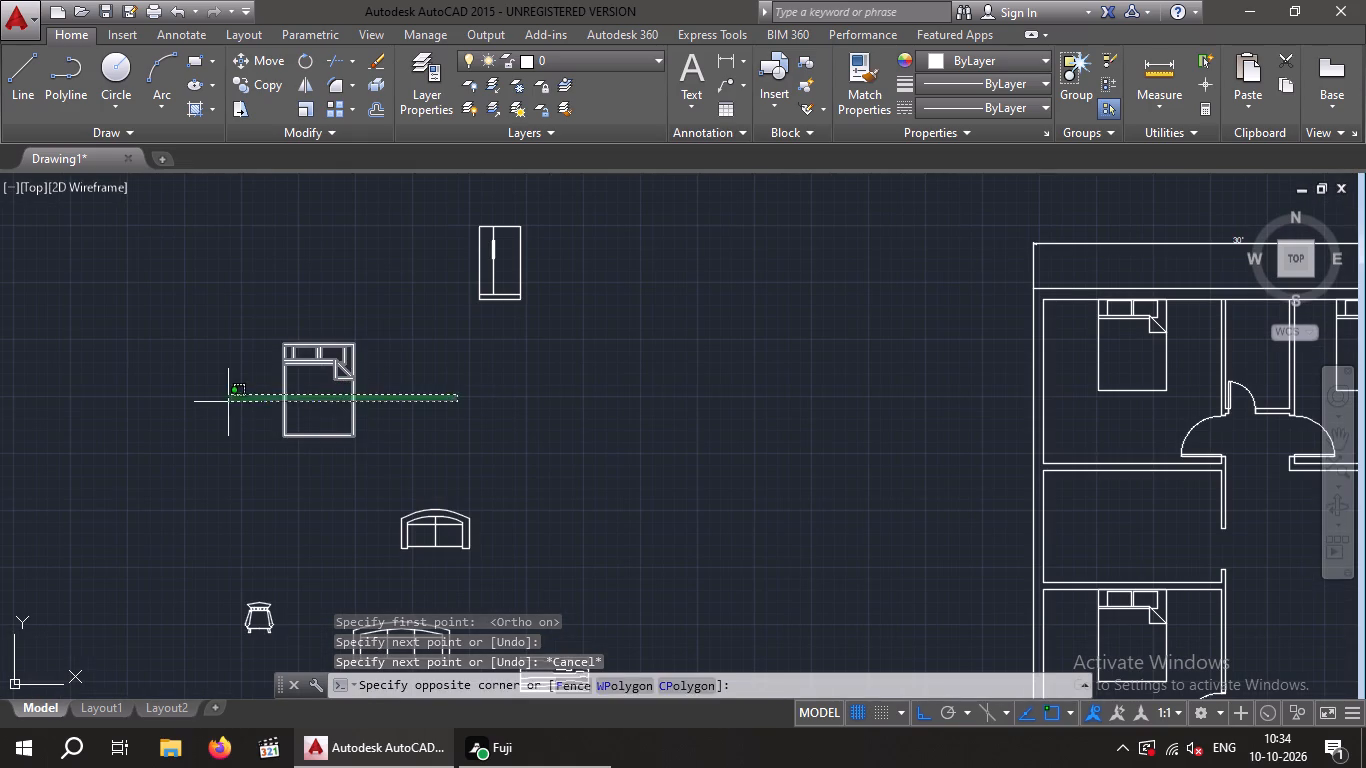
left_click(226, 402)
left_click(304, 59)
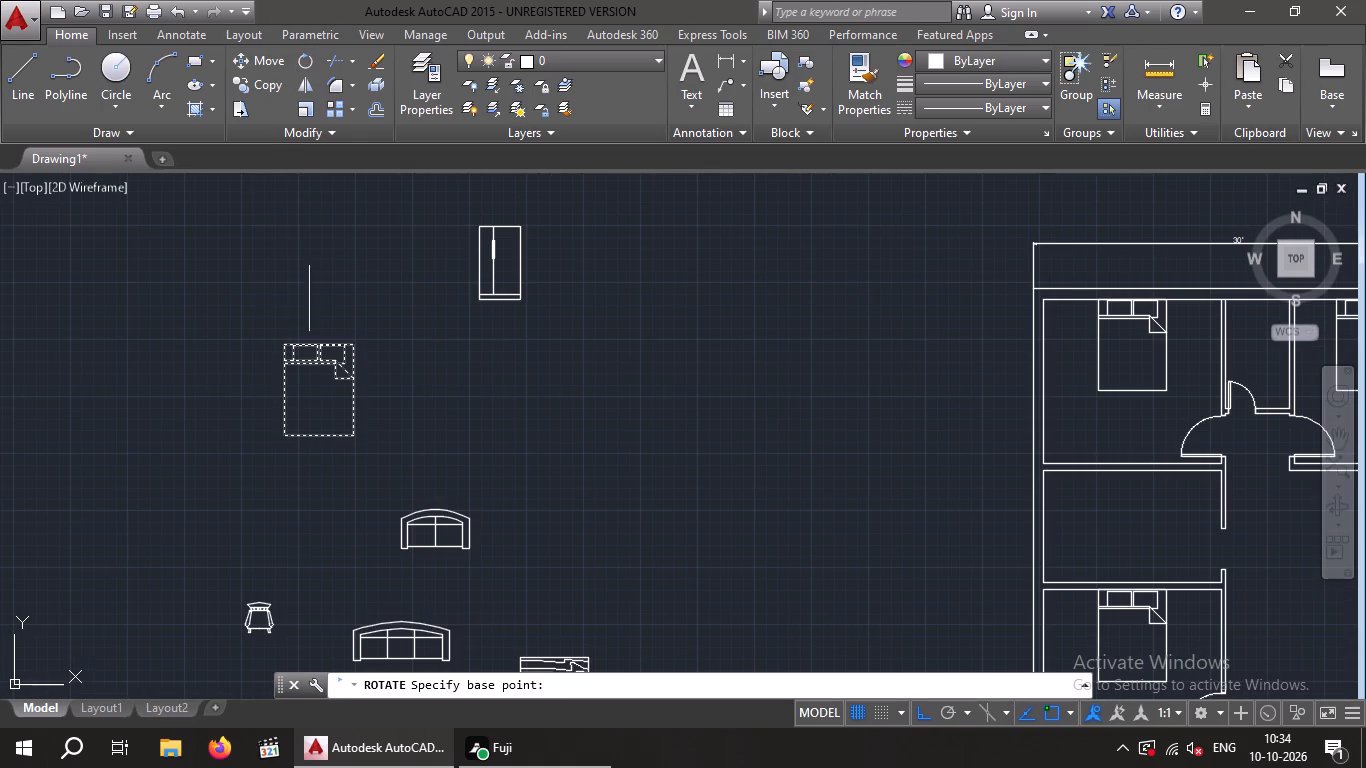
left_click(286, 342)
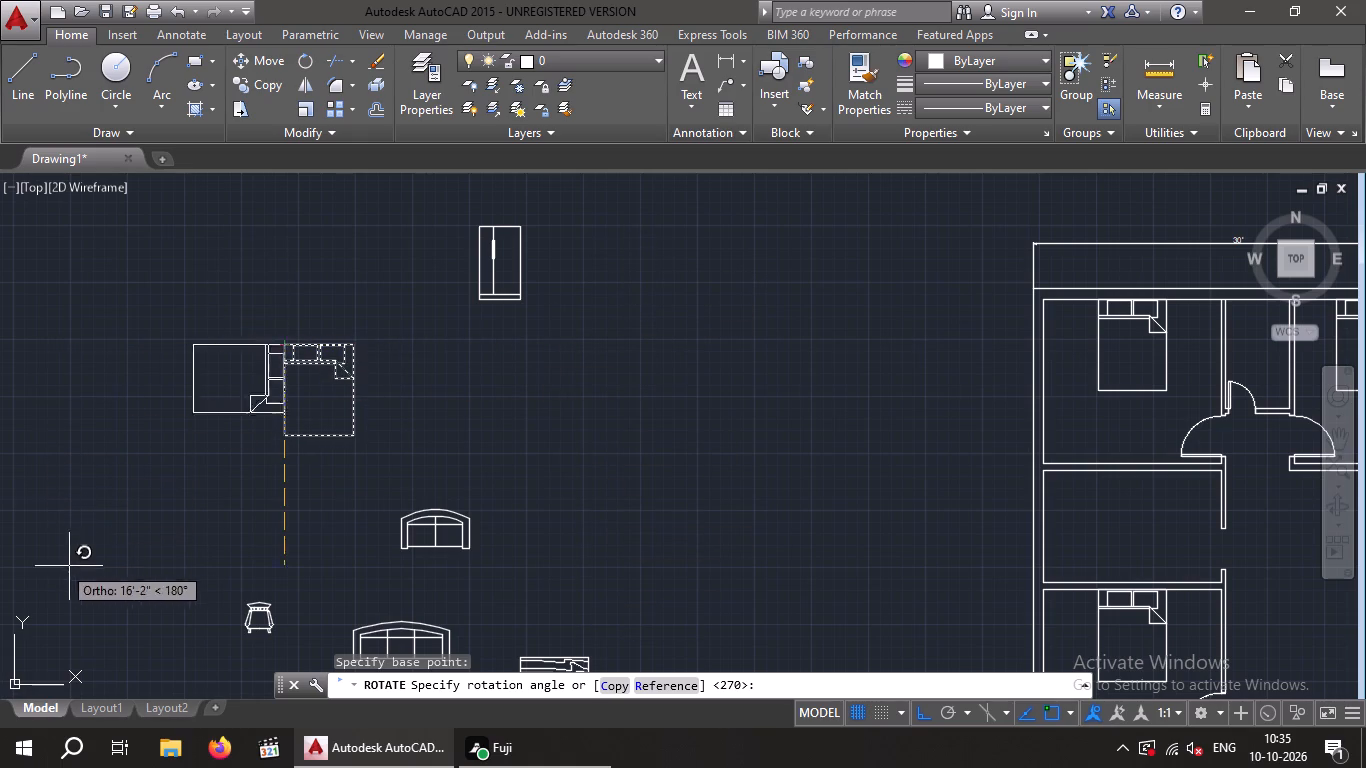
left_click(147, 554)
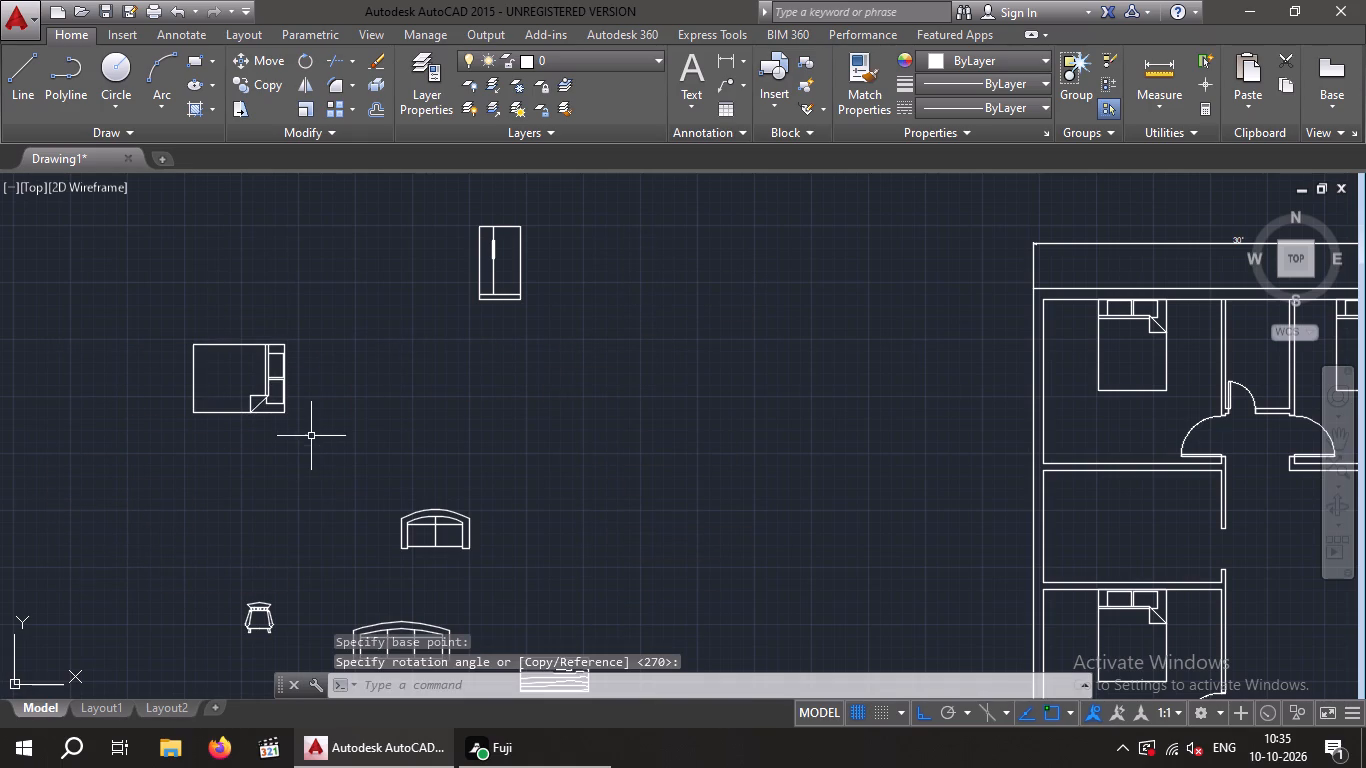
Mirror the loose bed across a vertical line along its headboard edge, erasing the source object.
scroll(365, 396, "down", 1)
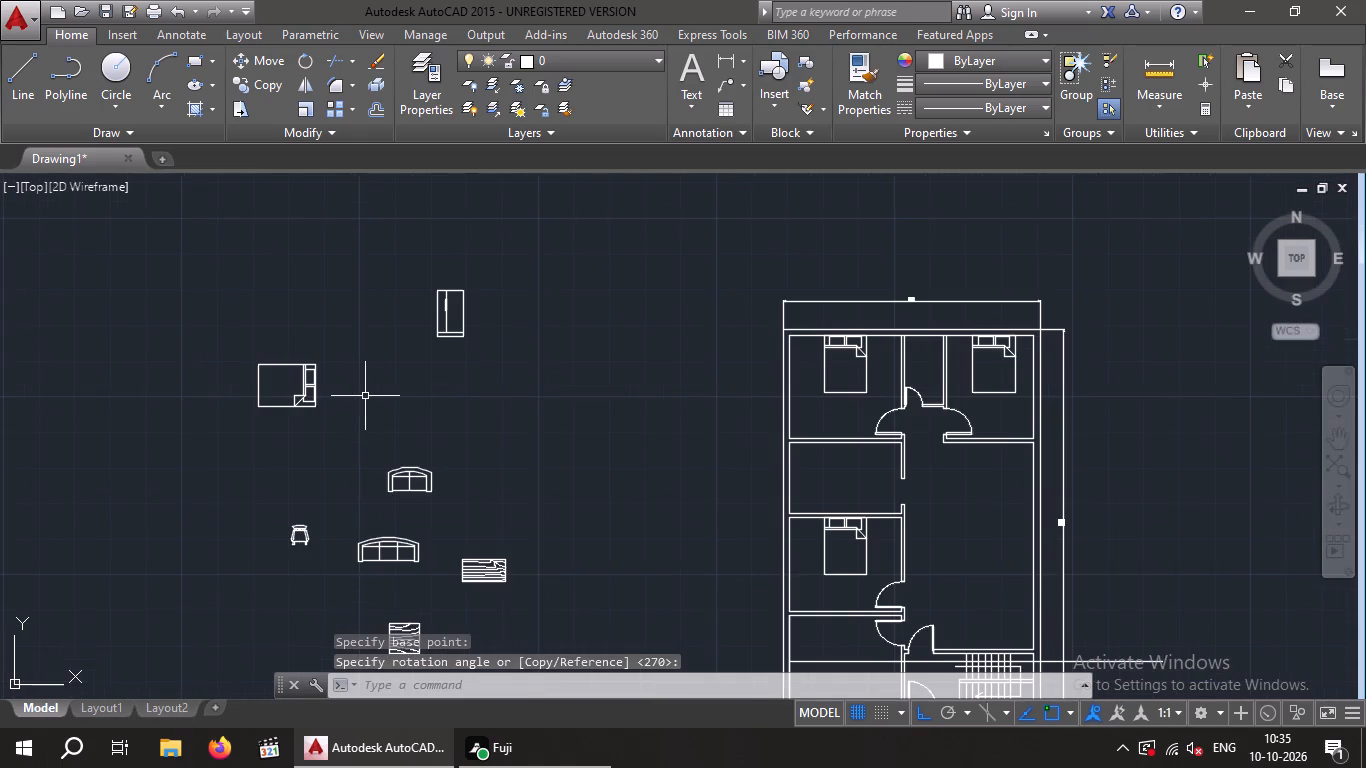
middle_click_drag(366, 395, 347, 374)
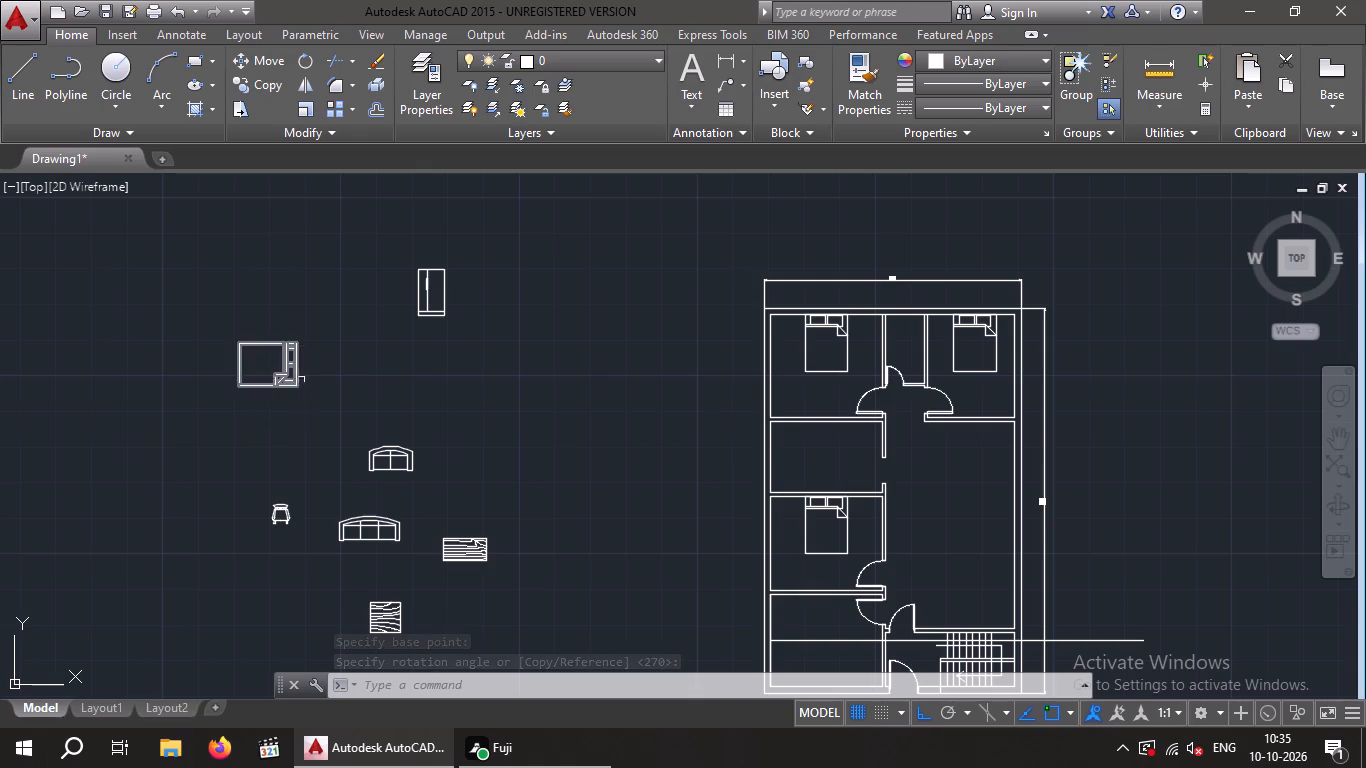
left_click_drag(342, 366, 235, 373)
left_click(173, 374)
left_click(303, 82)
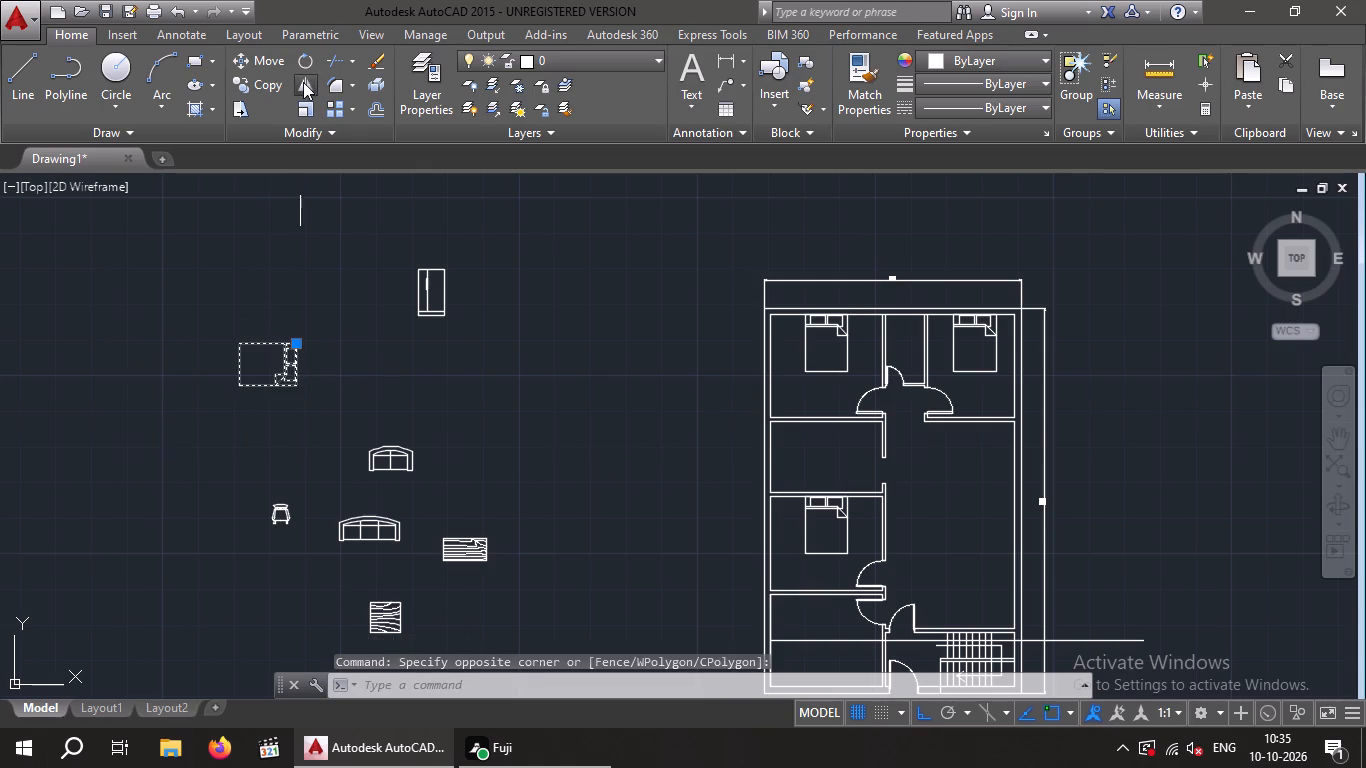
left_click_drag(294, 365, 281, 367)
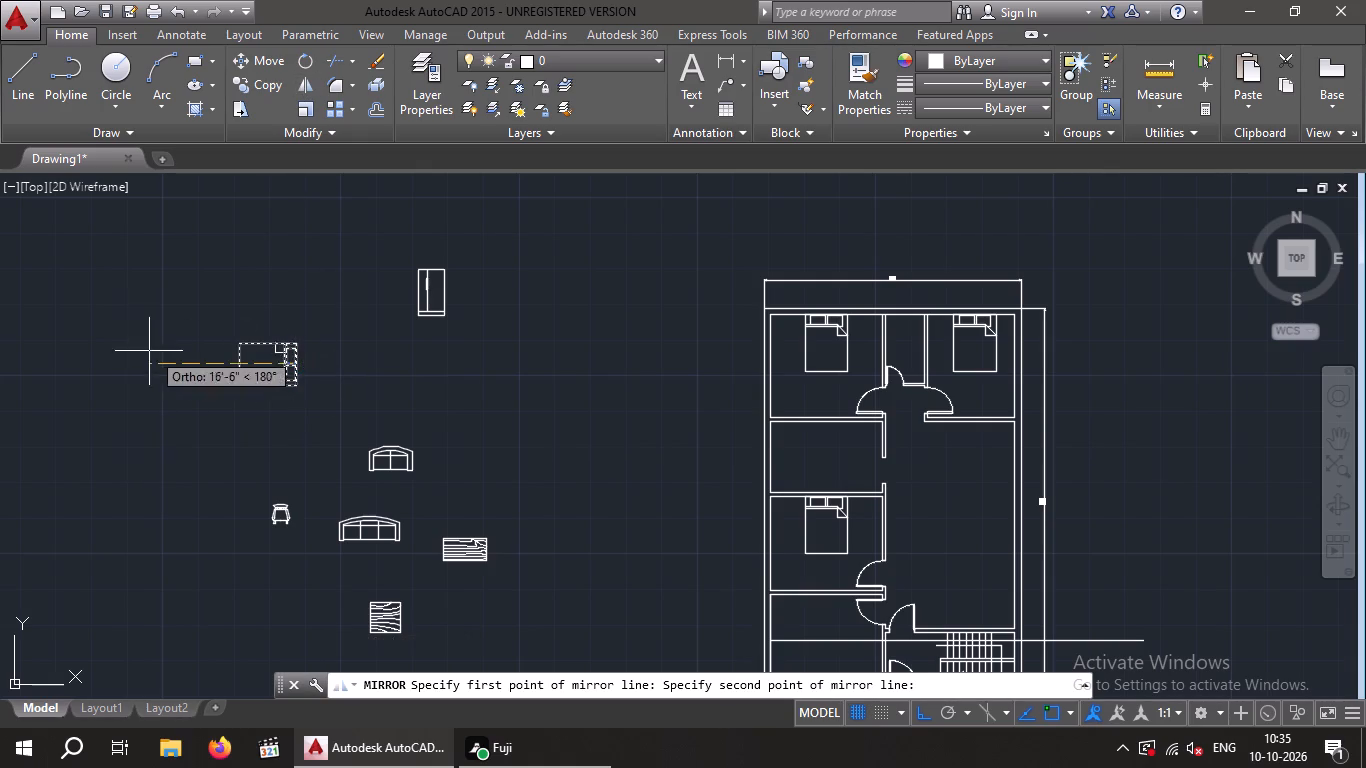
left_click(322, 417)
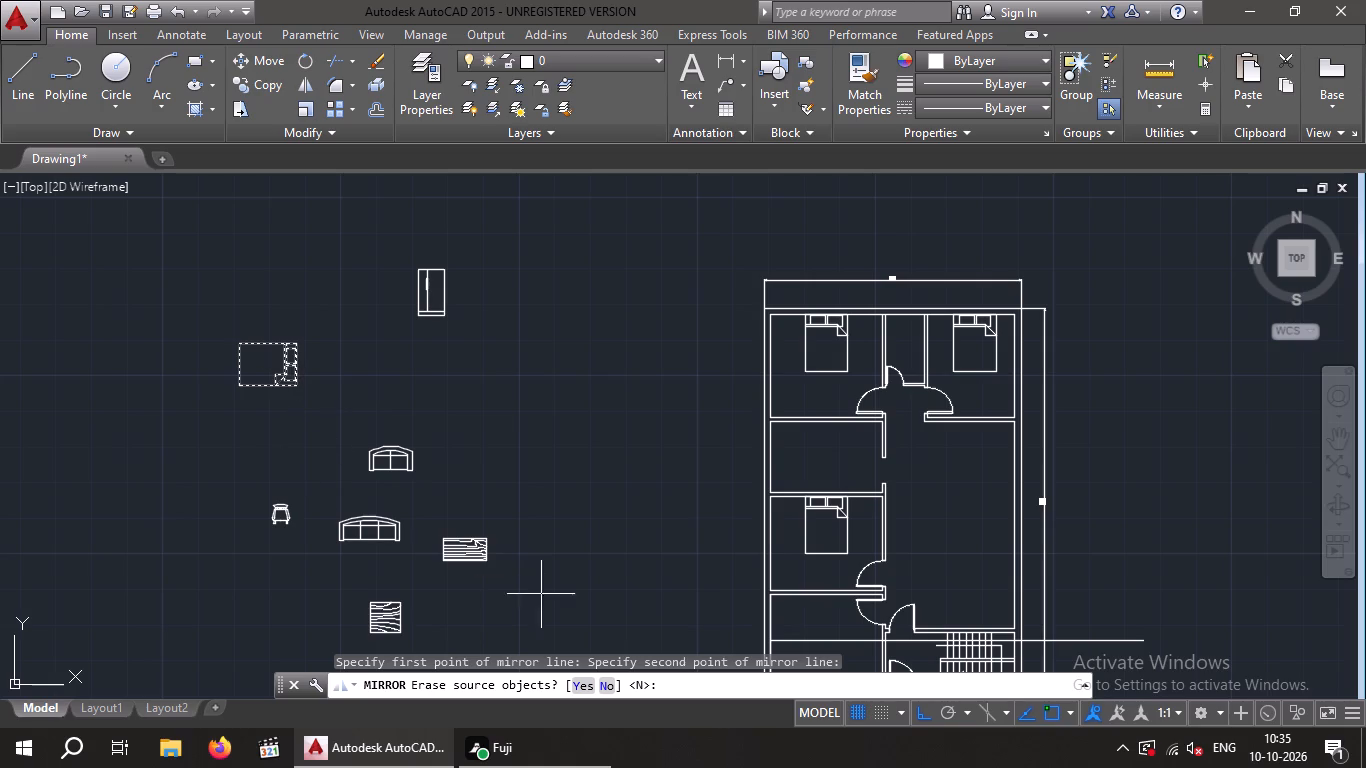
left_click(580, 689)
key("Escape")
key("Escape")
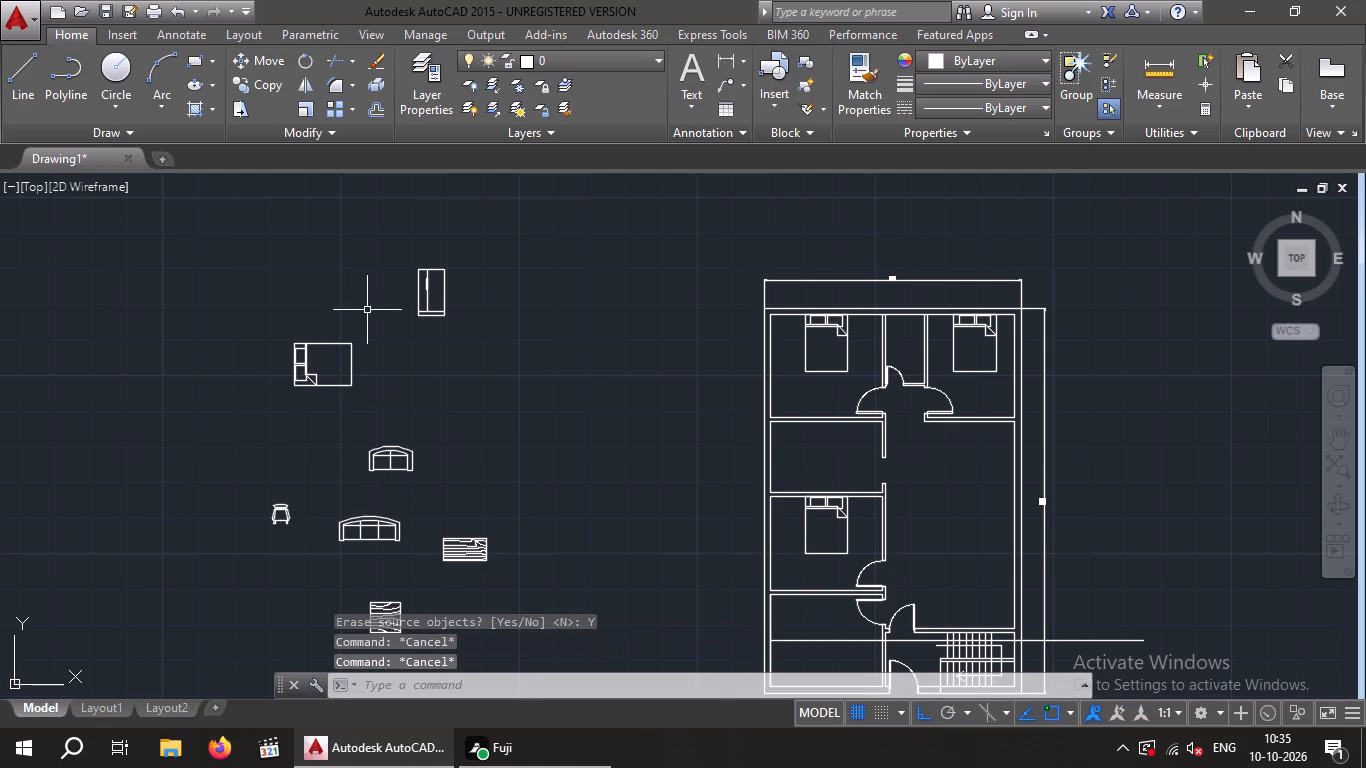
Copy the loose bed into the bottom-left room, placing its headboard midpoint where the helper line meets the left inner wall.
left_click(369, 310)
left_click(265, 438)
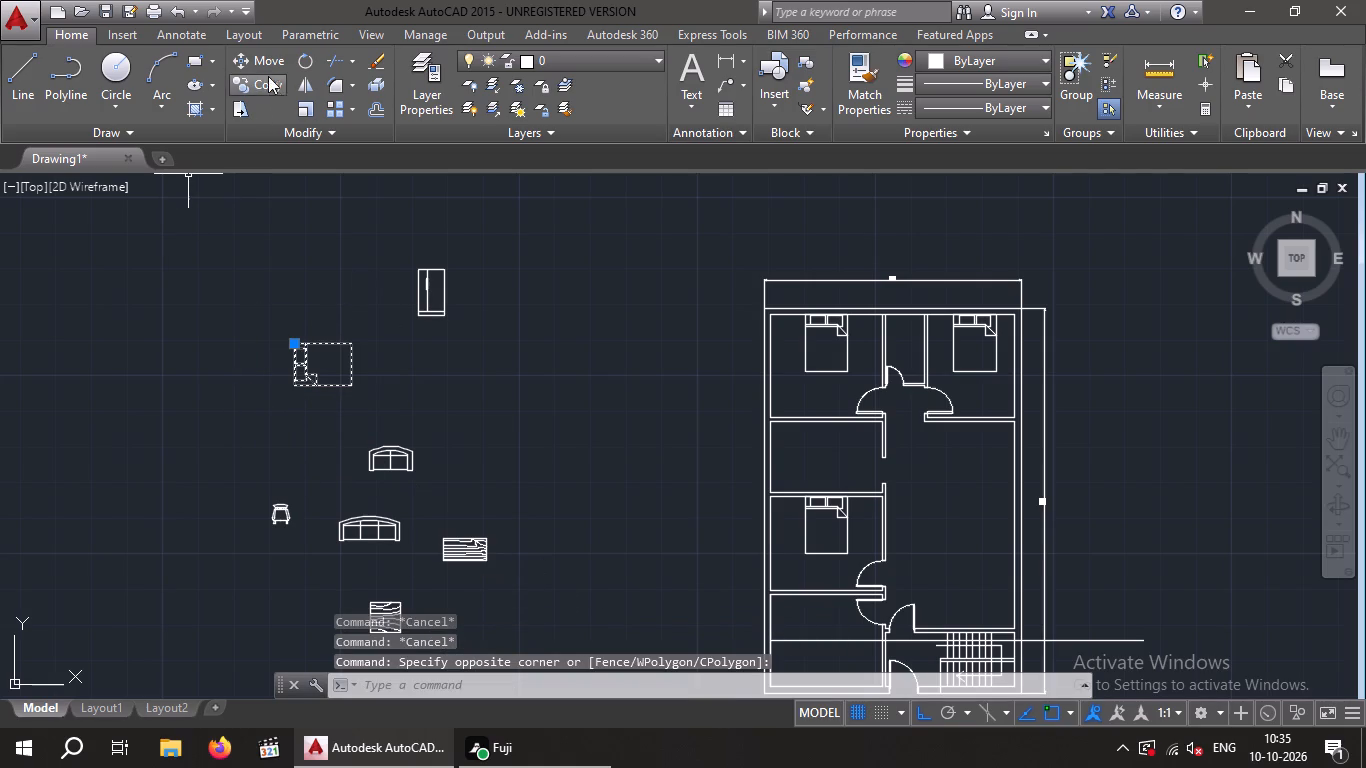
left_click(263, 78)
scroll(295, 381, "up", 3)
scroll(295, 380, "down", 1)
scroll(295, 380, "up", 3)
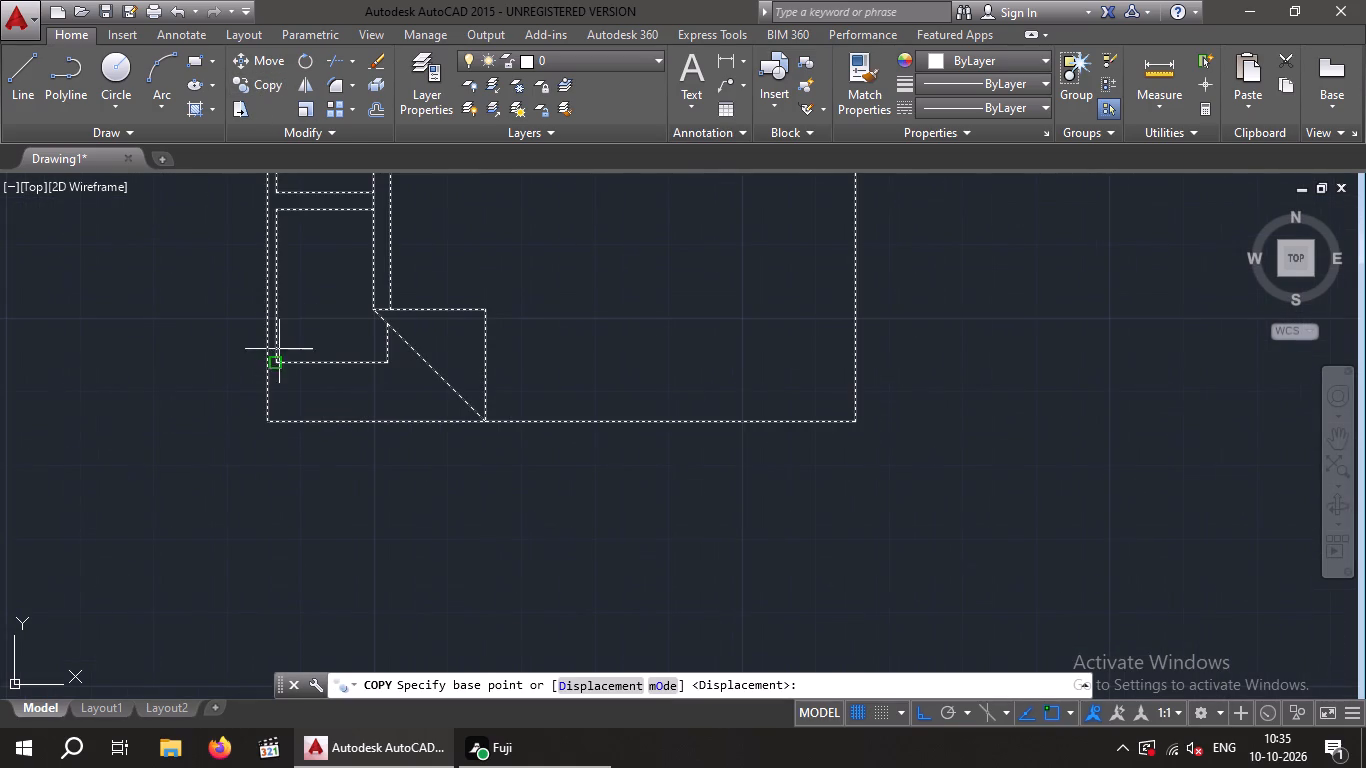
left_click(264, 204)
scroll(449, 295, "down", 5)
scroll(675, 375, "down", 1)
key("F8")
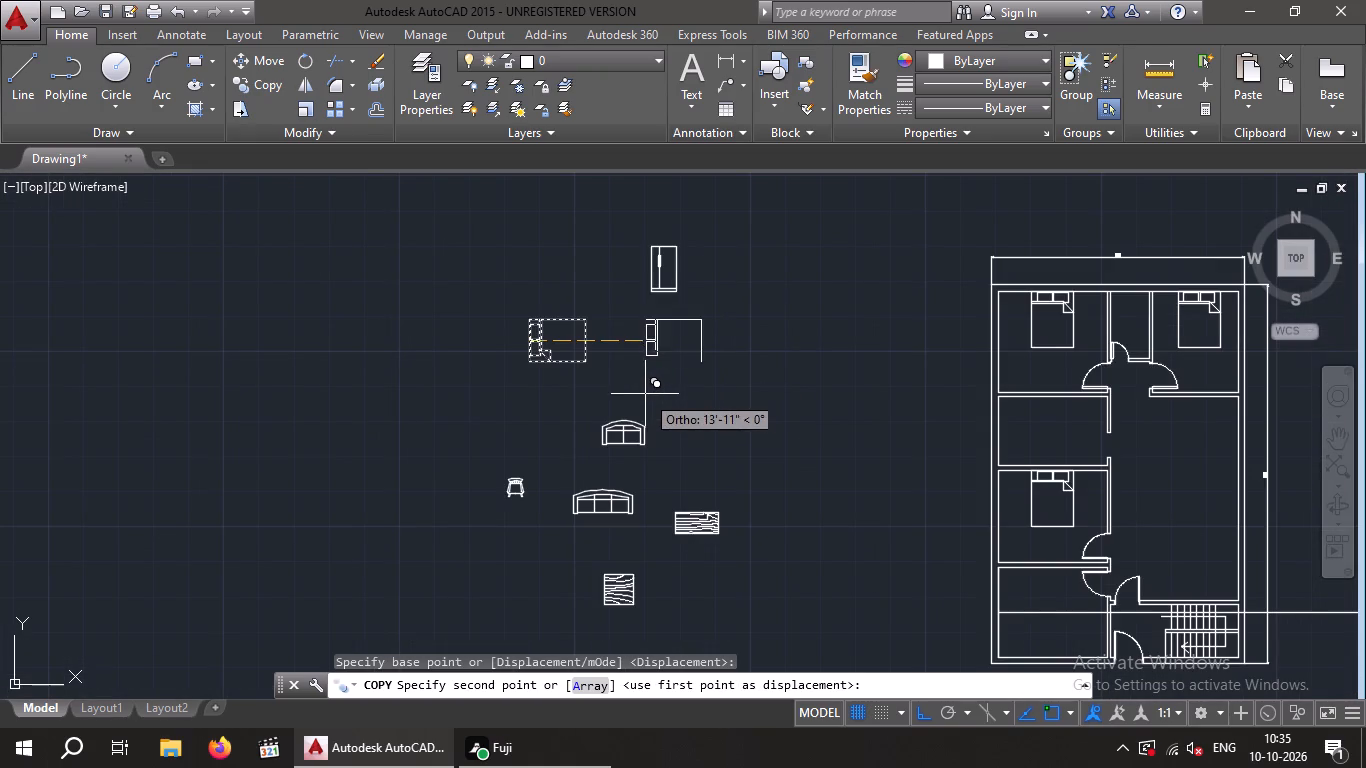
scroll(720, 369, "down", 3)
middle_click_drag(736, 375, 416, 320)
scroll(490, 374, "up", 5)
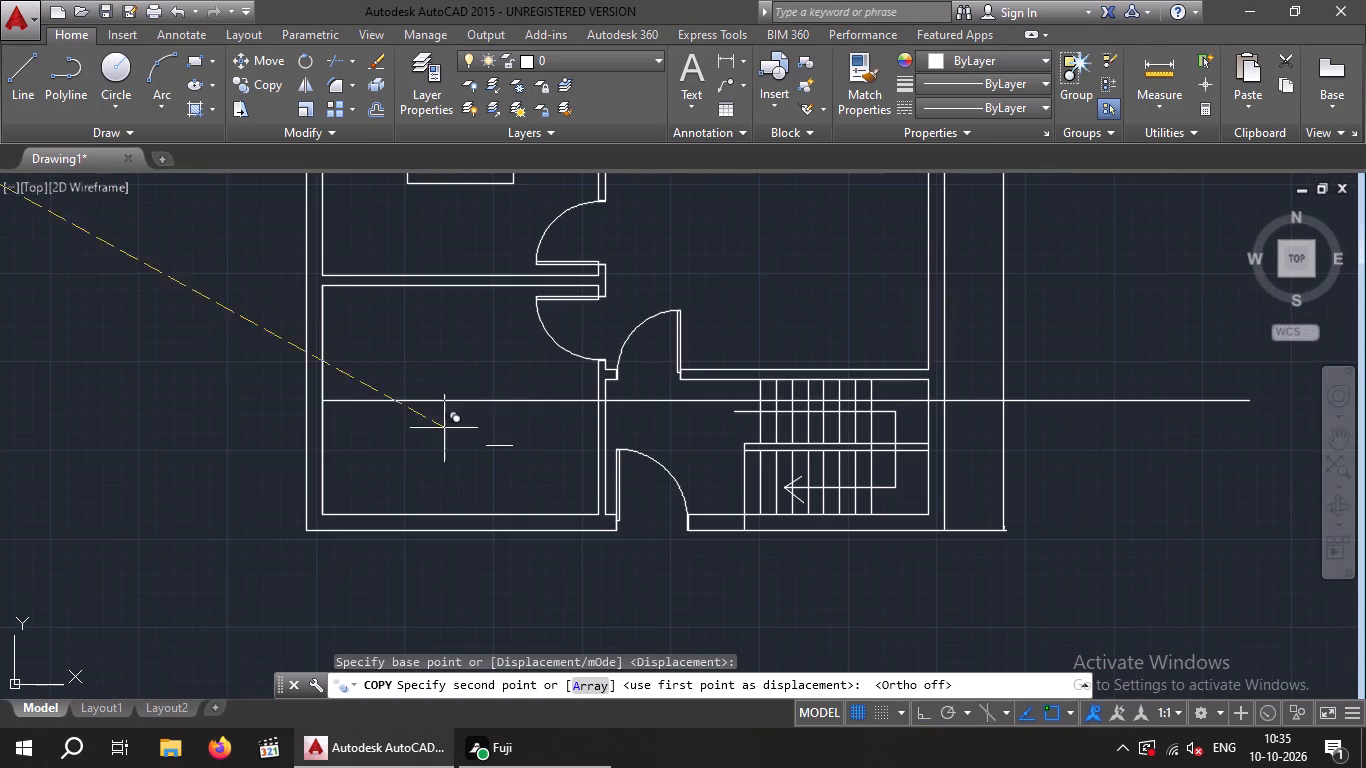
scroll(317, 405, "up", 2)
scroll(320, 404, "down", 1)
scroll(326, 403, "up", 3)
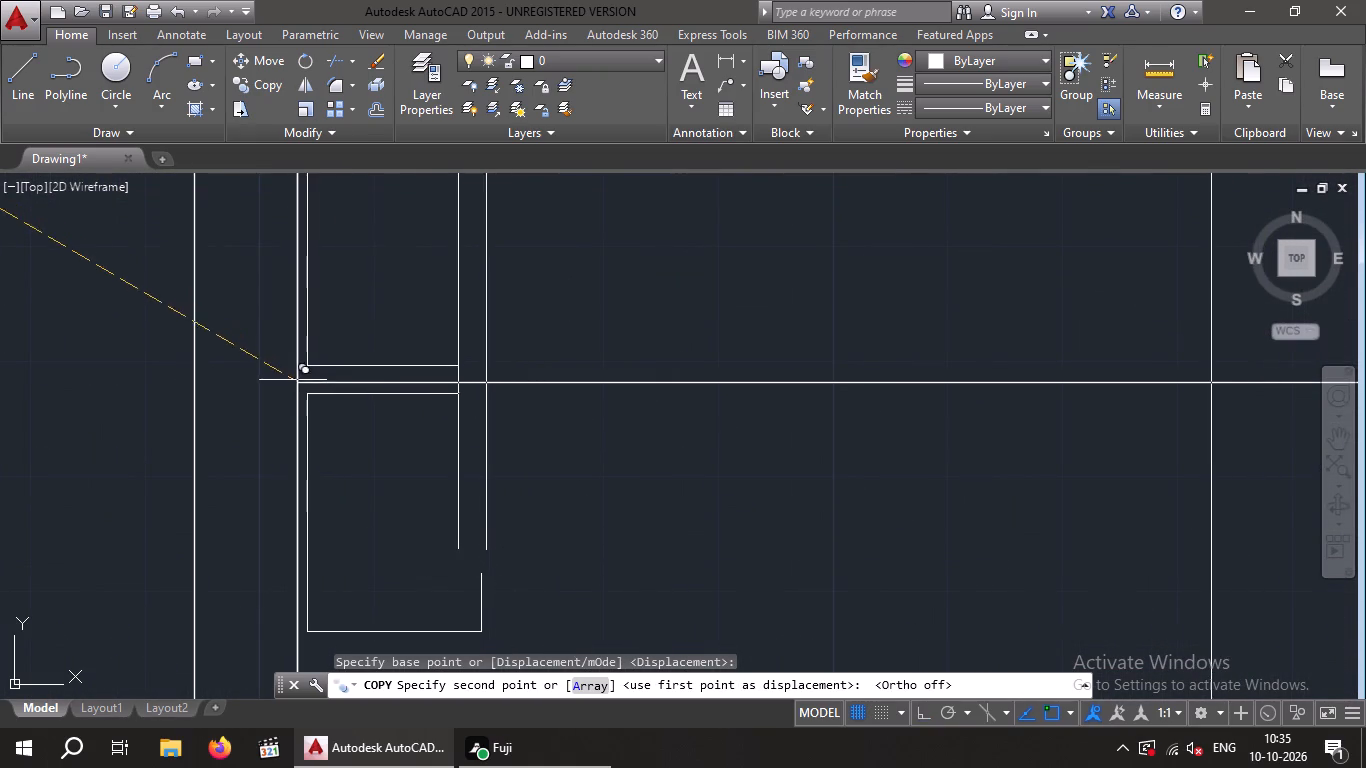
left_click(295, 384)
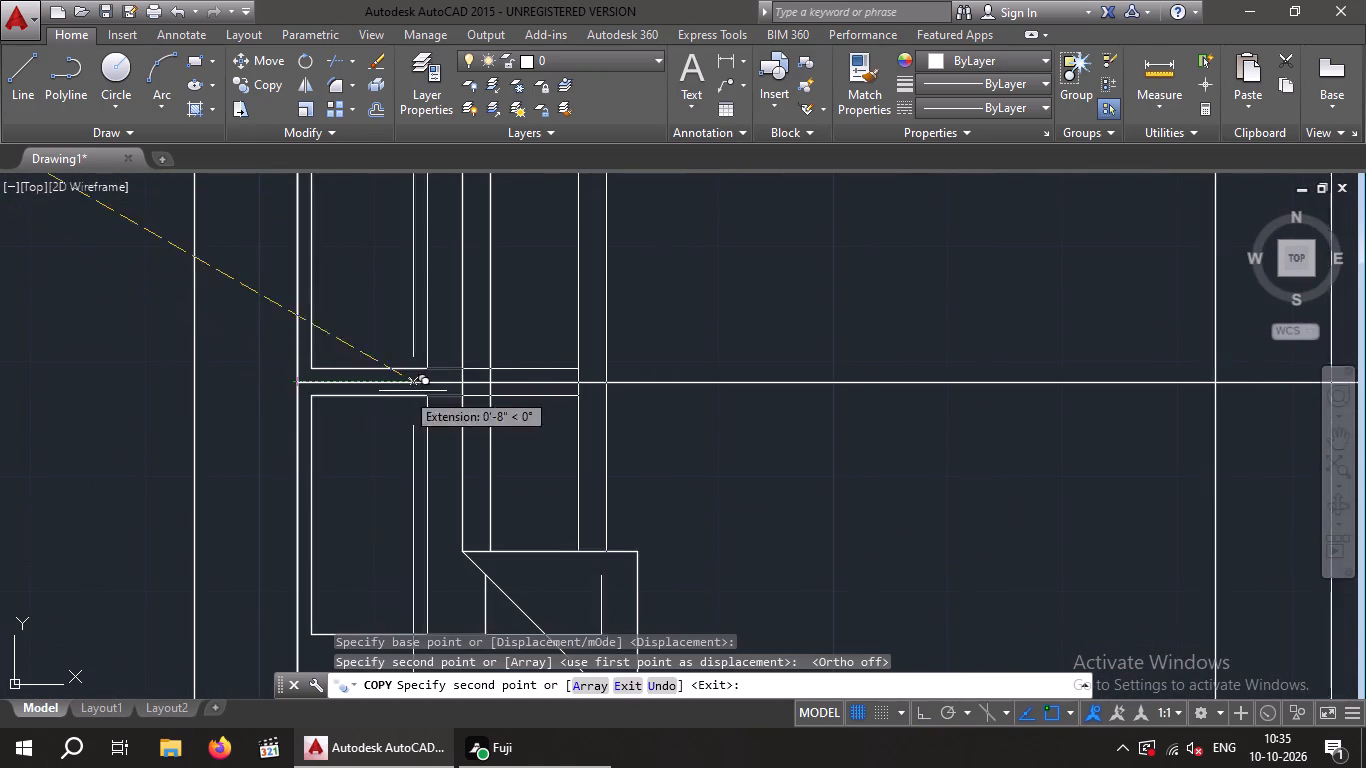
scroll(423, 392, "down", 2)
scroll(423, 392, "up", 1)
scroll(423, 392, "down", 2)
key("Escape")
key("Escape")
Delete the horizontal helper line crossing the bottom-left room and the staircase.
left_click_drag(713, 339, 723, 445)
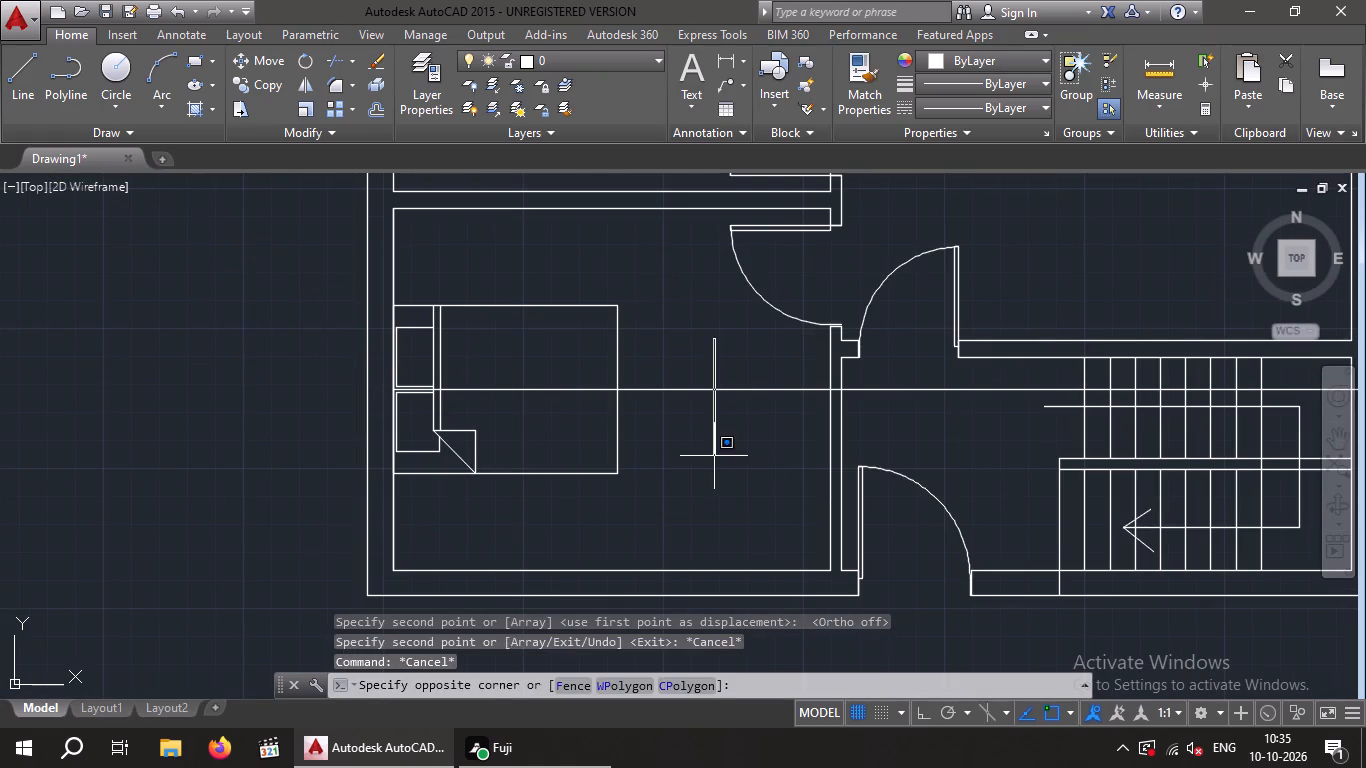
left_click(714, 452)
left_click_drag(748, 463, 741, 414)
left_click(730, 358)
key("Delete")
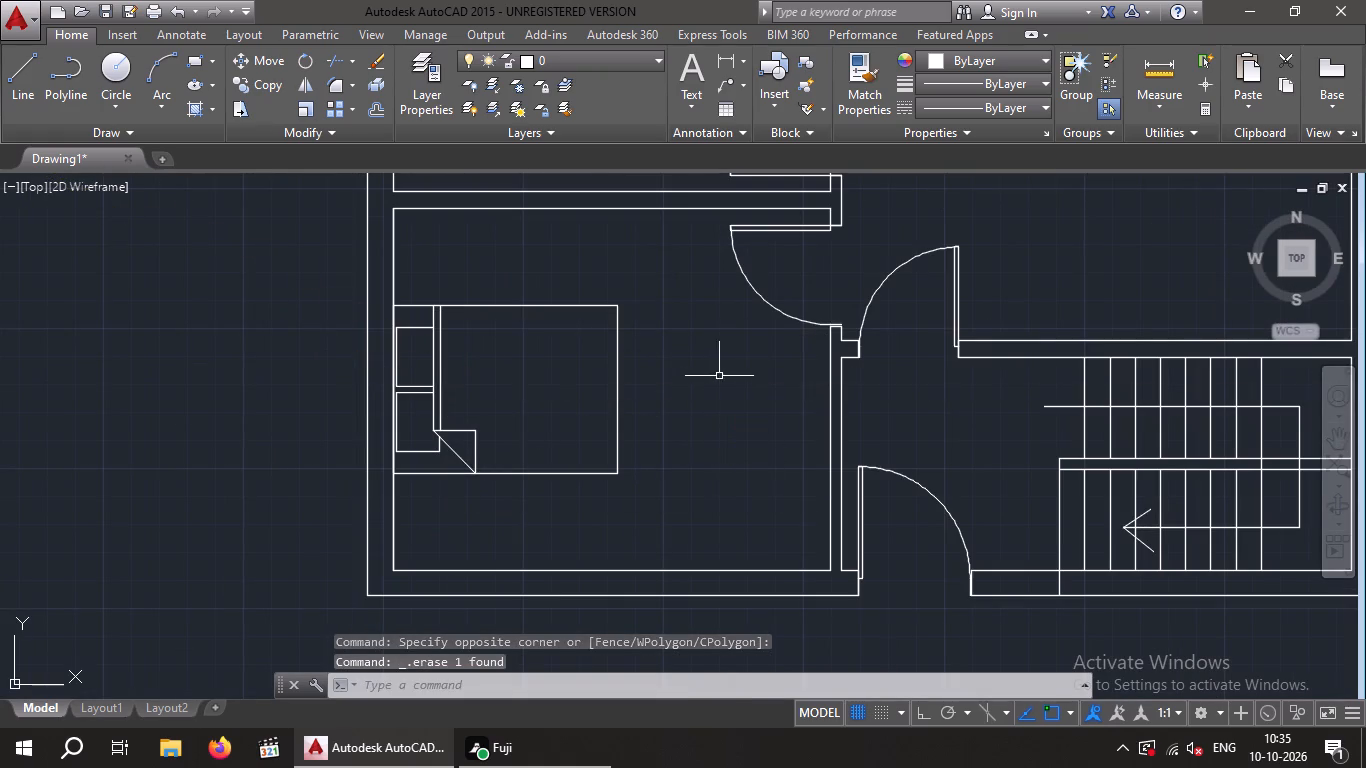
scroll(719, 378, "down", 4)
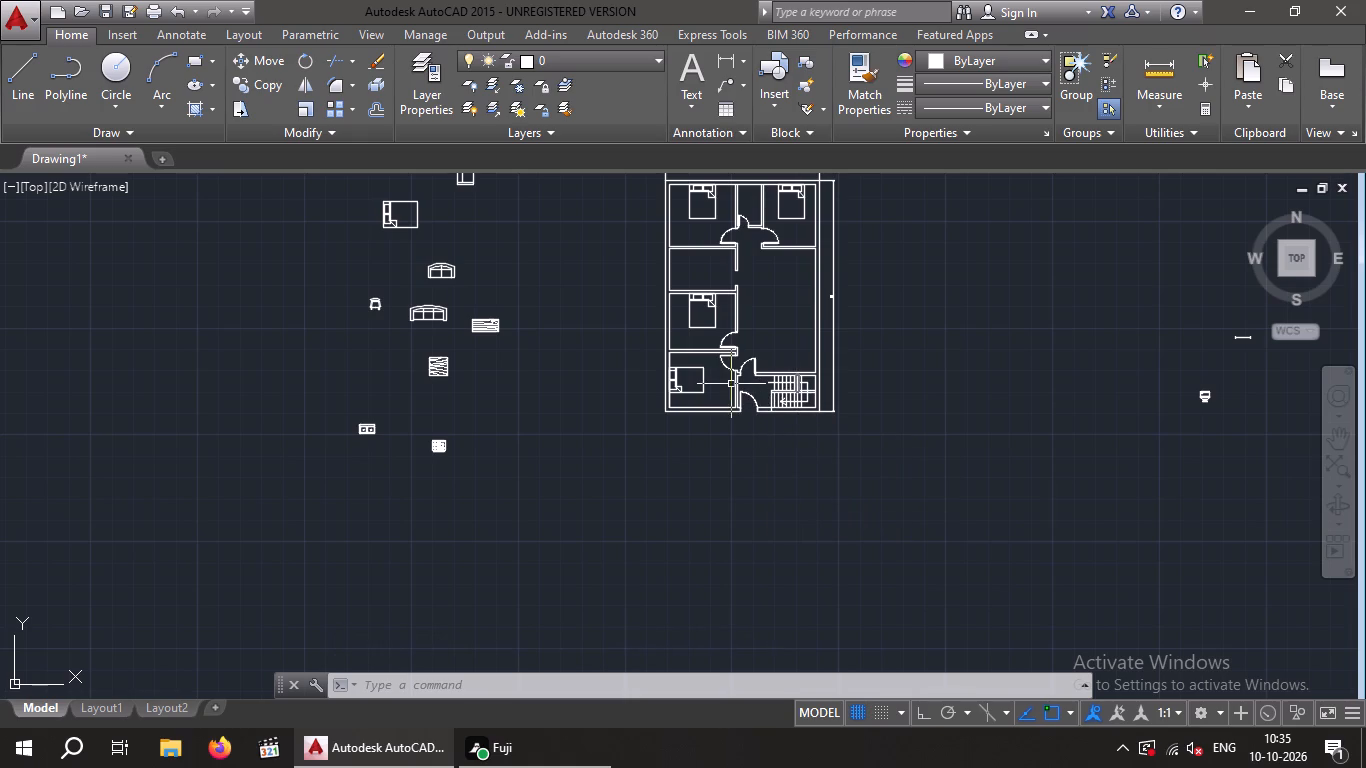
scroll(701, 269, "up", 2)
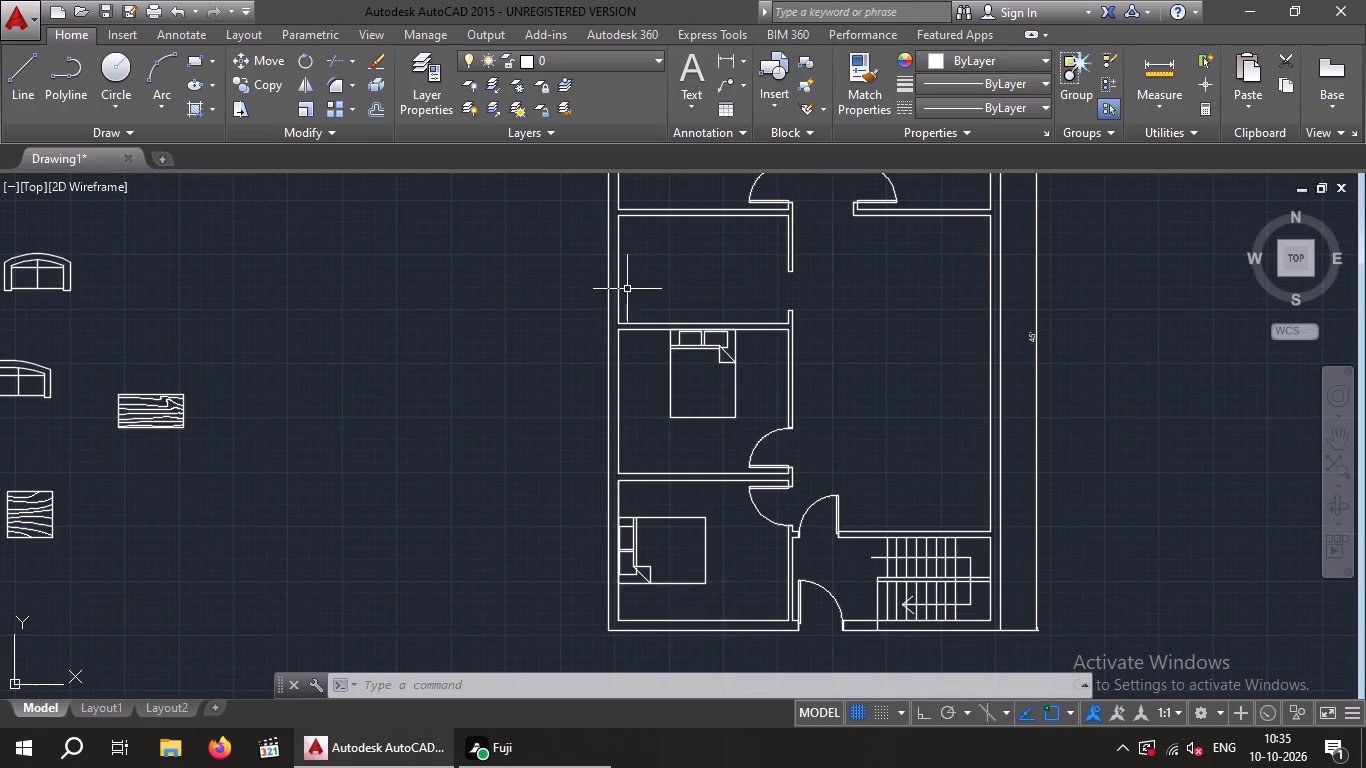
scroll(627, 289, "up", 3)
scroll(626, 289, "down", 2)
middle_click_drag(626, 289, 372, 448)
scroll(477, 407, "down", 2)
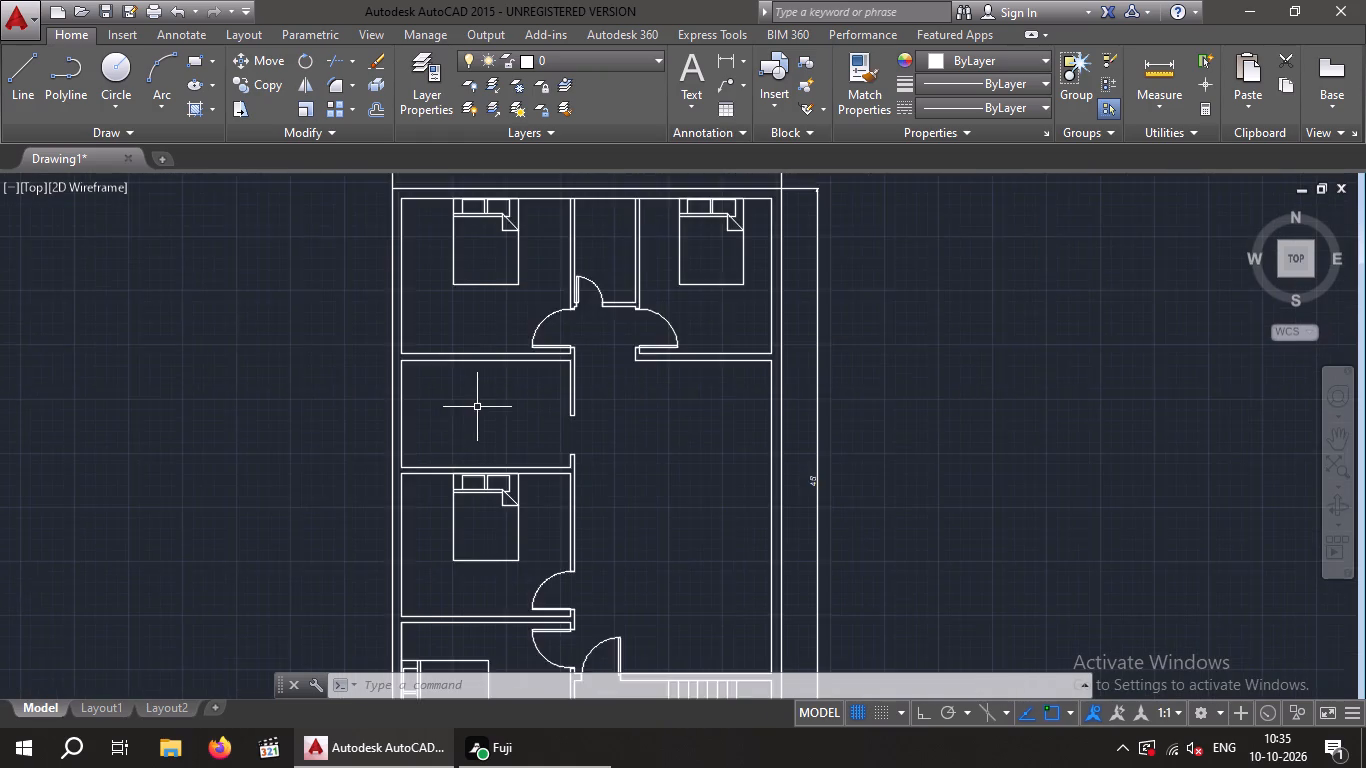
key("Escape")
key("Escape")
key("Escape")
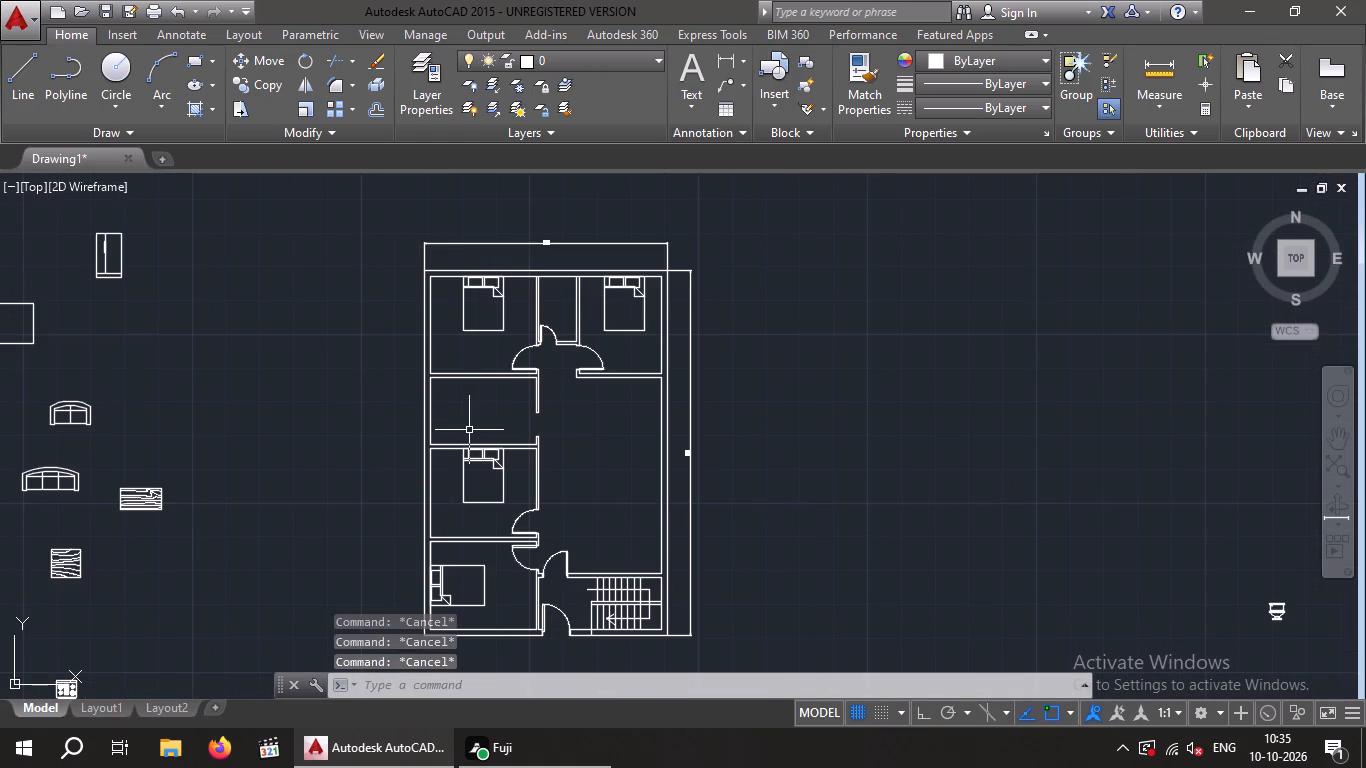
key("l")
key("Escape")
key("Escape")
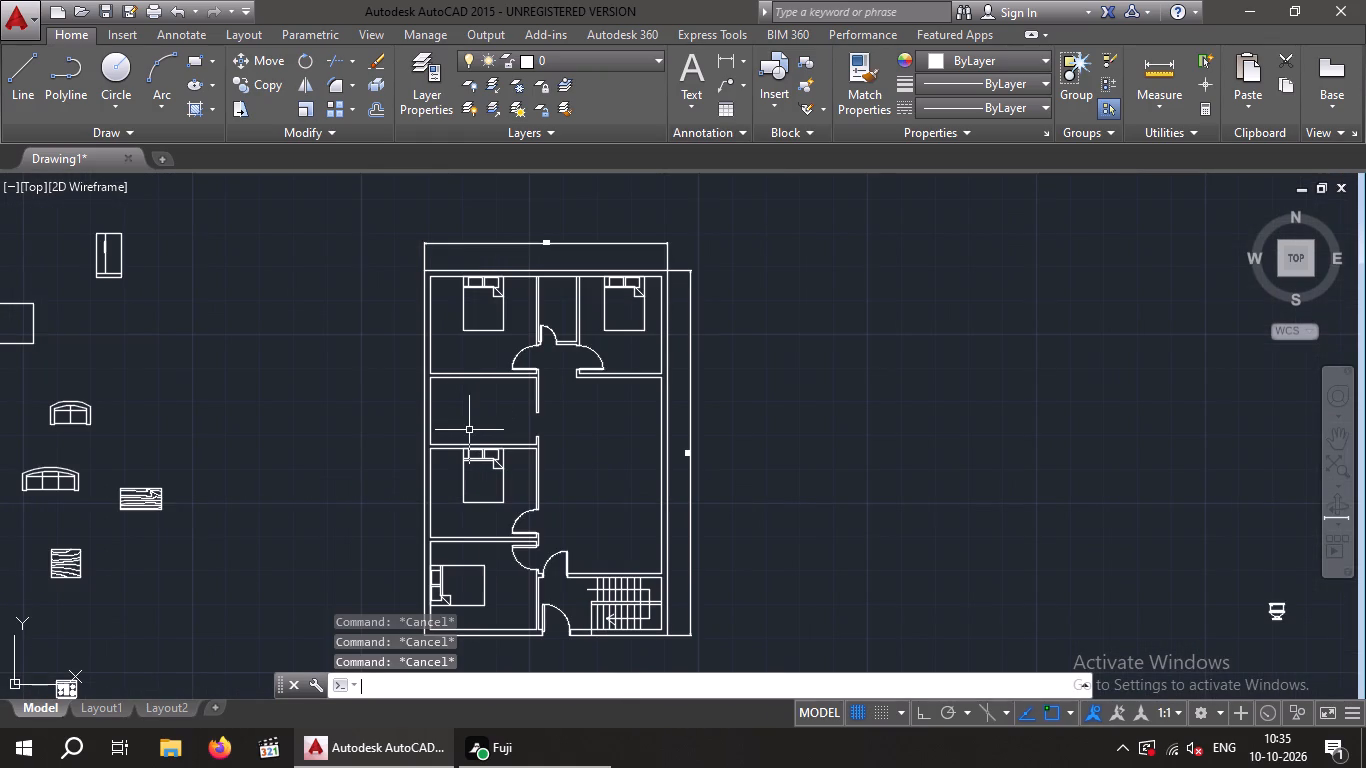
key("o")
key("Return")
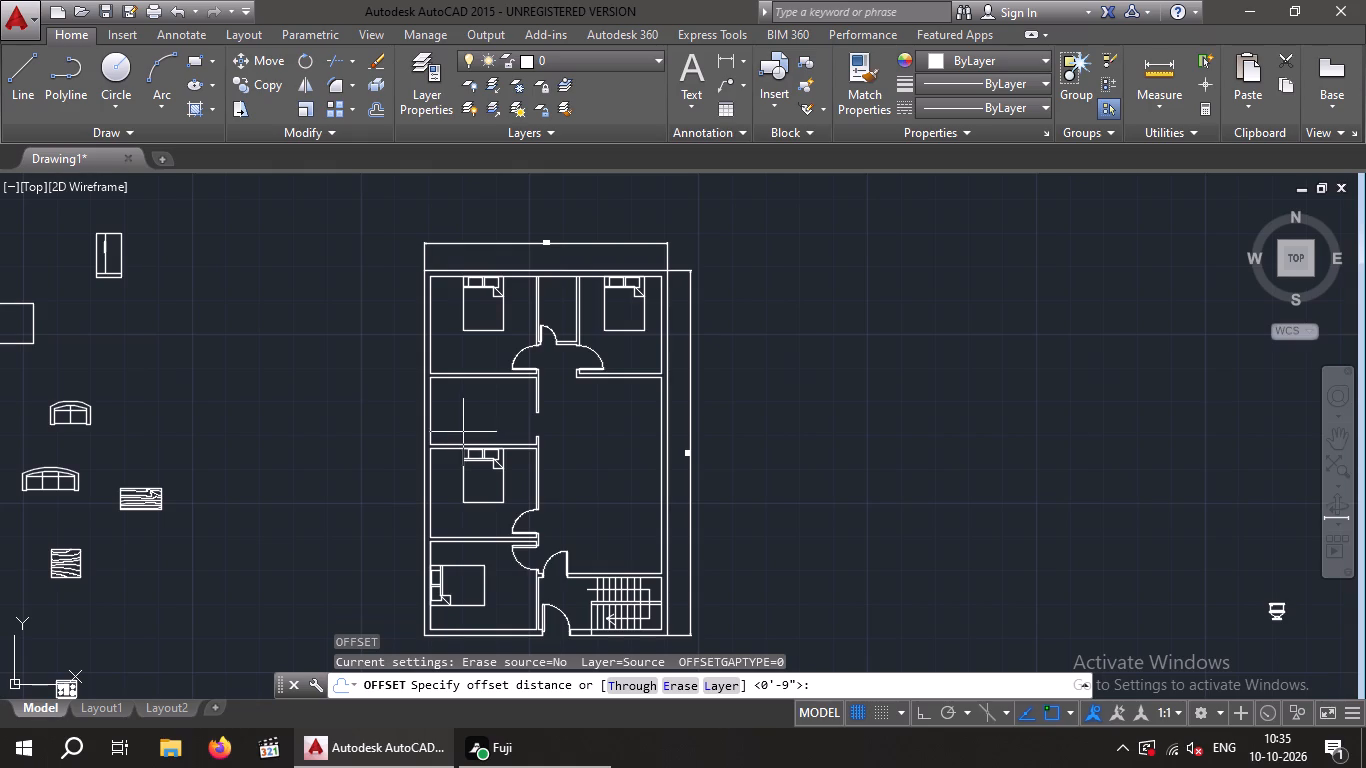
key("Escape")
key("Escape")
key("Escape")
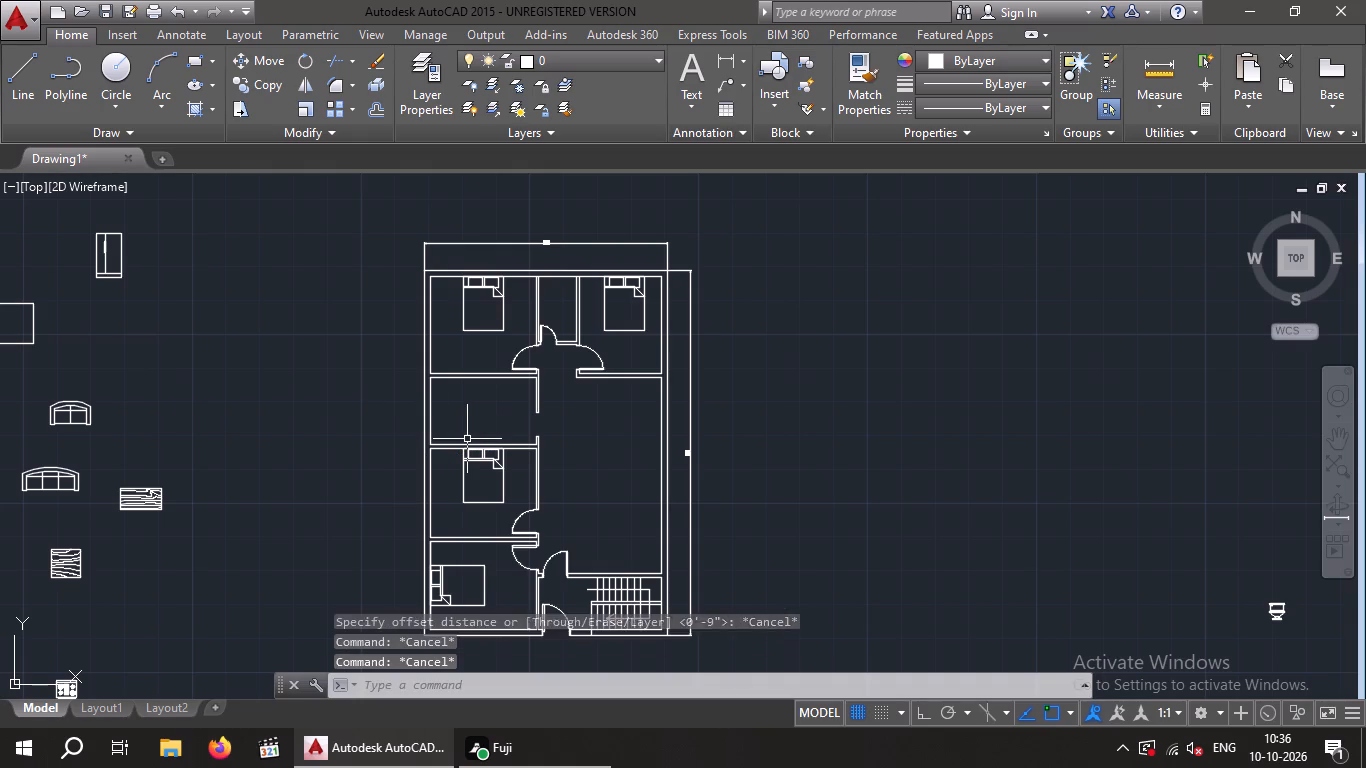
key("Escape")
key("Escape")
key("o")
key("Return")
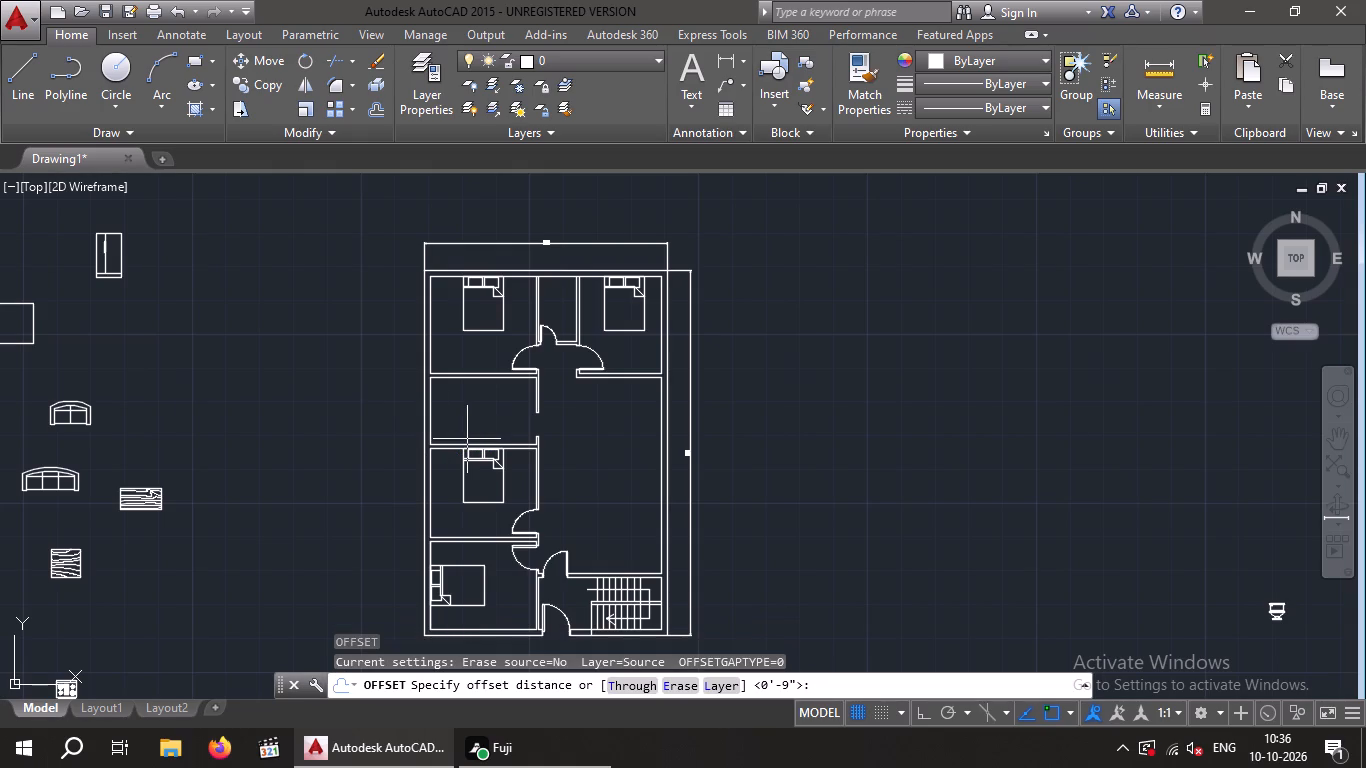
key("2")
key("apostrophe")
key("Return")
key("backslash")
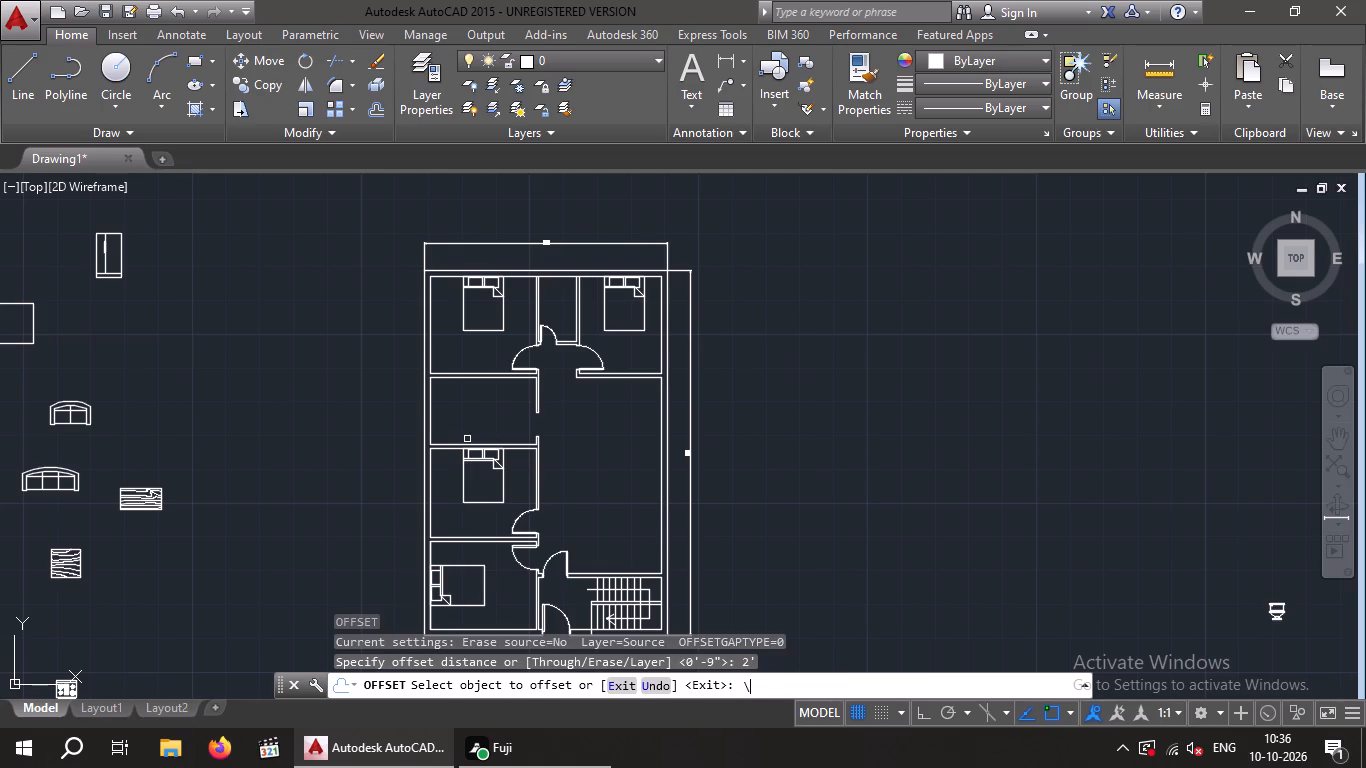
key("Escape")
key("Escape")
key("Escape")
Offset the left and top inner wall lines of the empty room between the two left bedrooms 2' inward.
key("o")
key("Return")
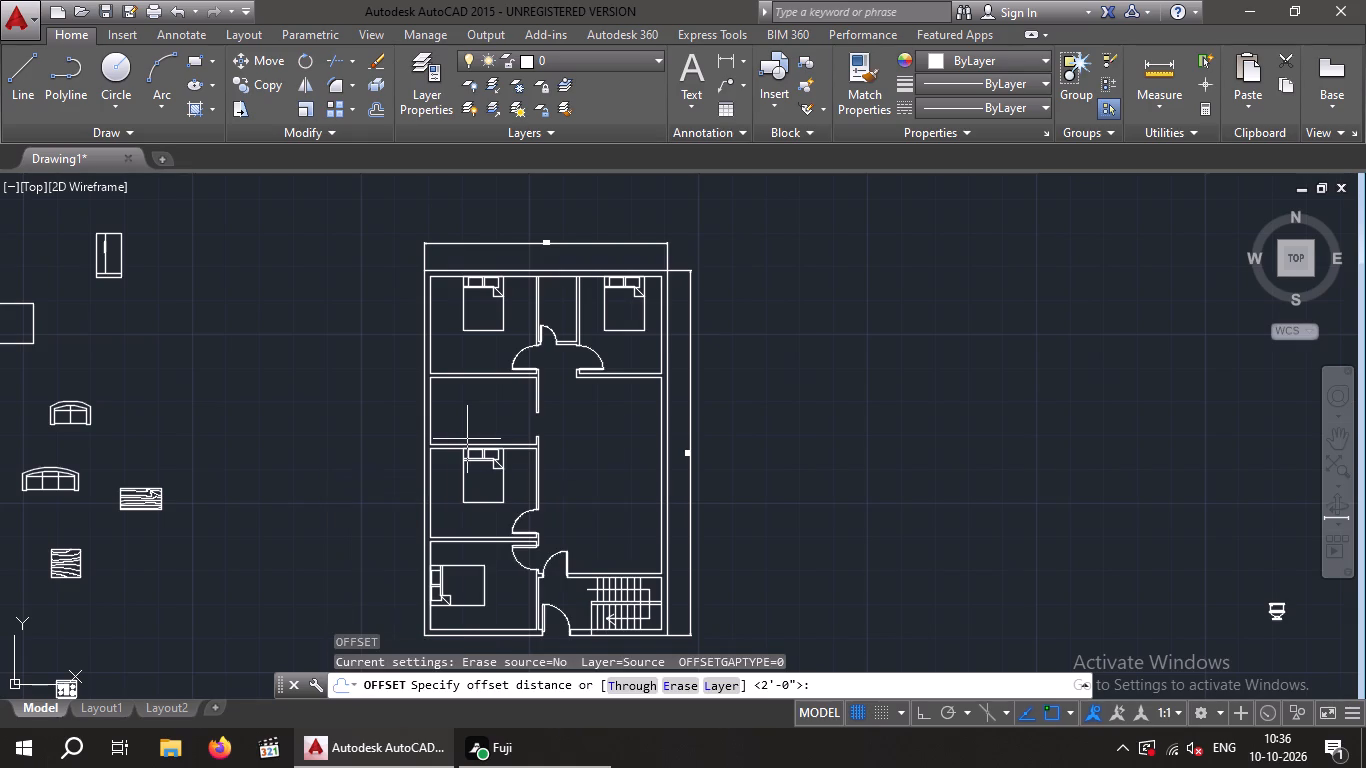
type("2'")
key("Return")
scroll(467, 439, "up", 1)
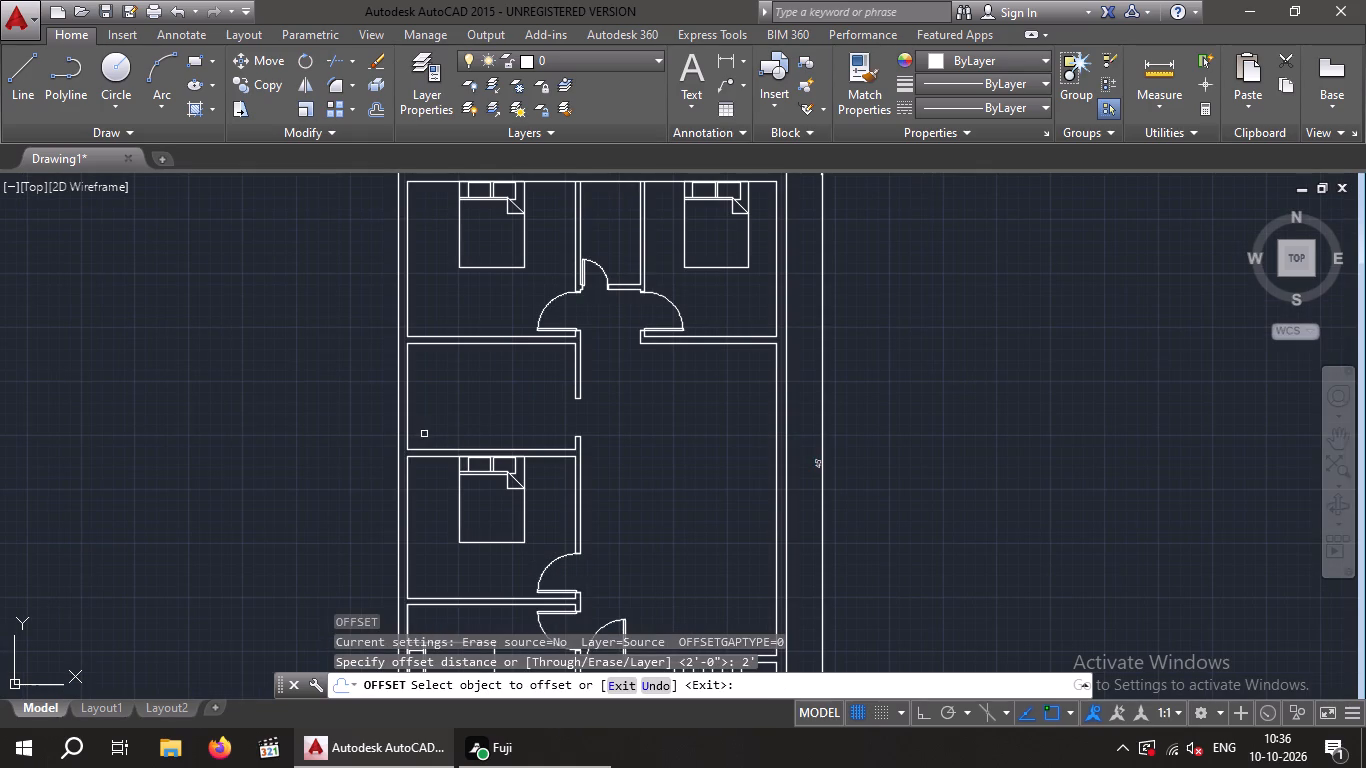
left_click(409, 422)
left_click(420, 425)
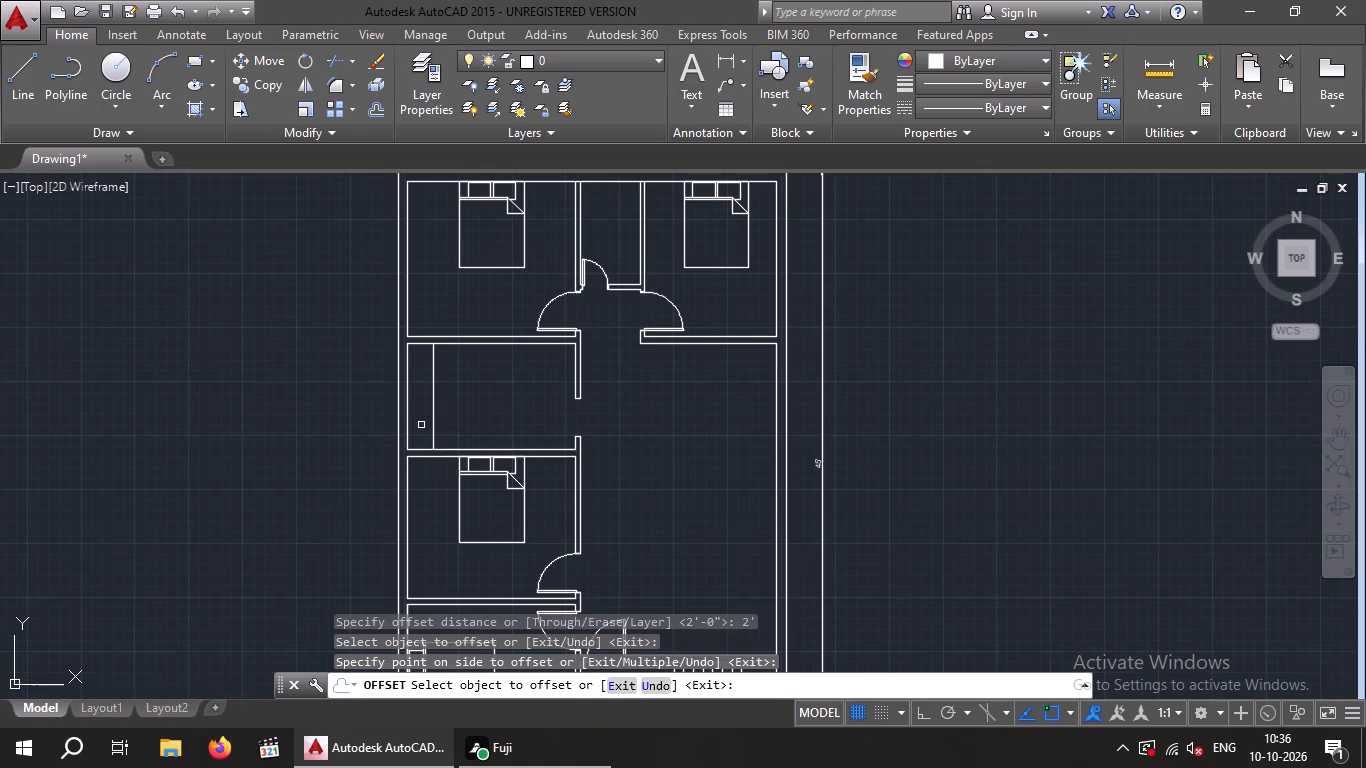
left_click(482, 345)
left_click(475, 379)
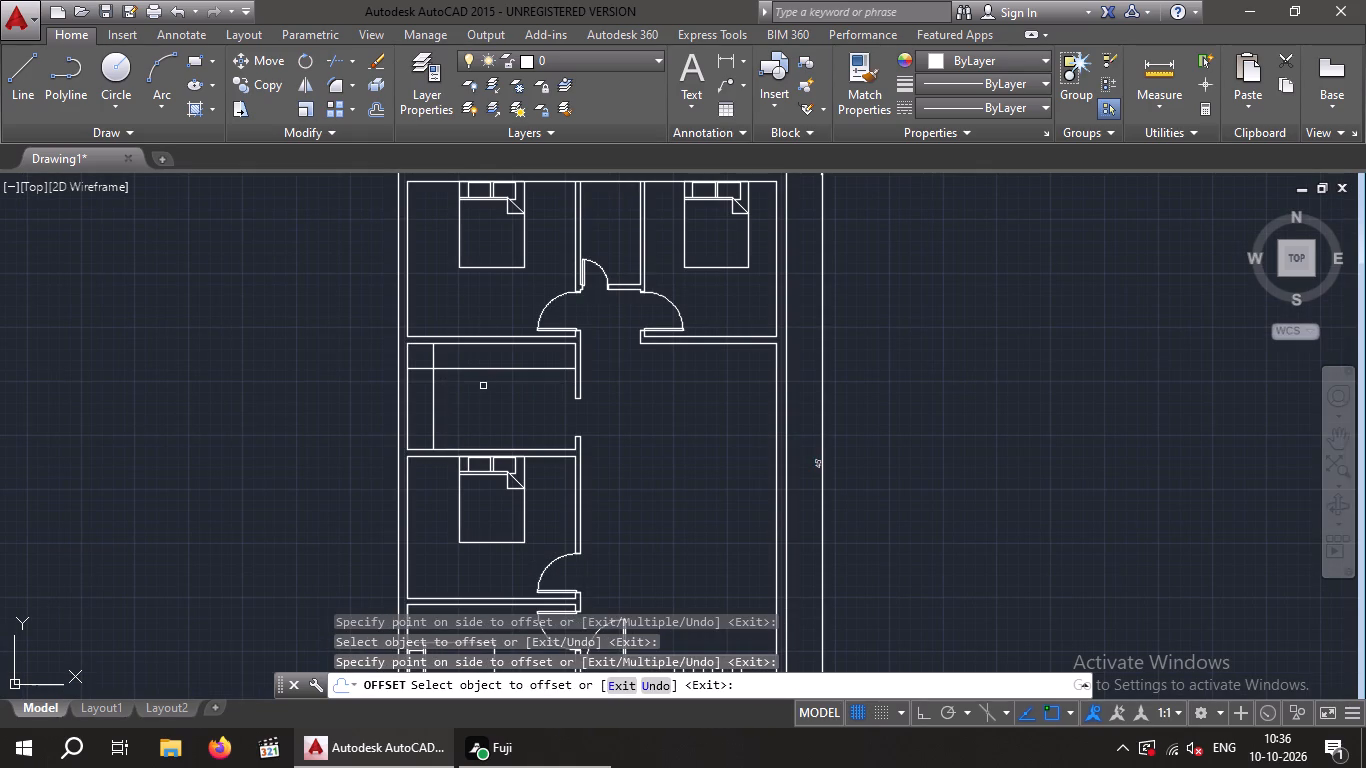
key("Escape")
key("Escape")
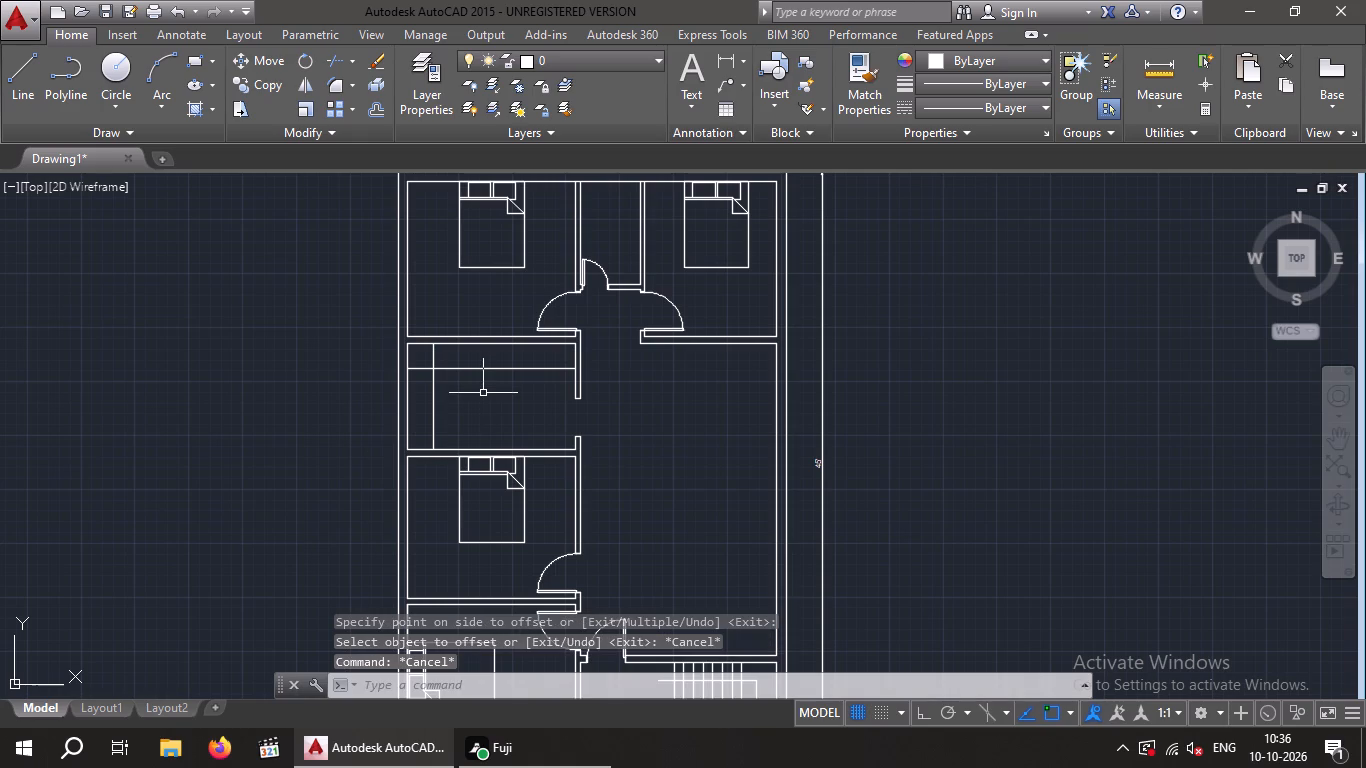
Trim the overlapping ends of the two offset lines so they form a clean L-shaped counter corner.
type("tr")
key("space")
key("space")
scroll(441, 364, "up", 3)
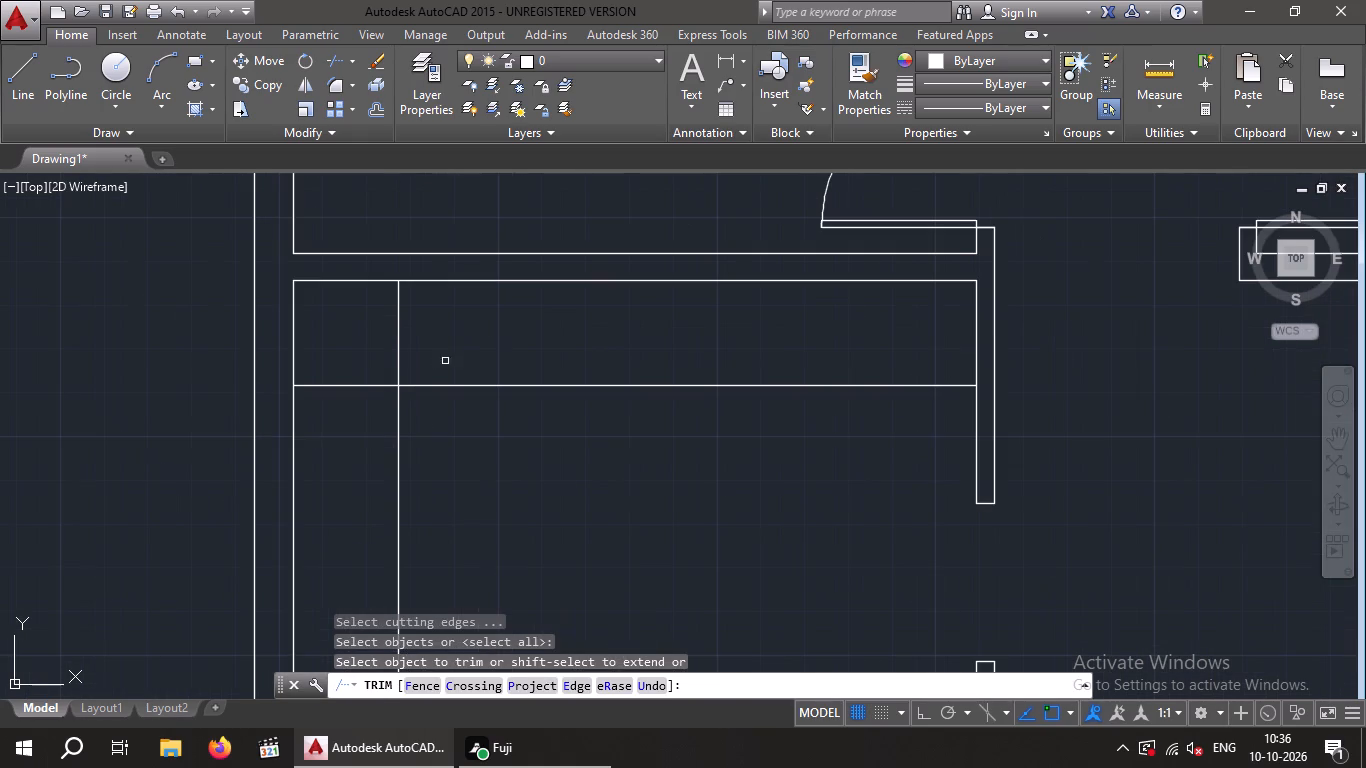
left_click_drag(467, 343, 435, 344)
left_click(358, 345)
left_click_drag(359, 348, 353, 387)
left_click(346, 409)
scroll(416, 414, "down", 1)
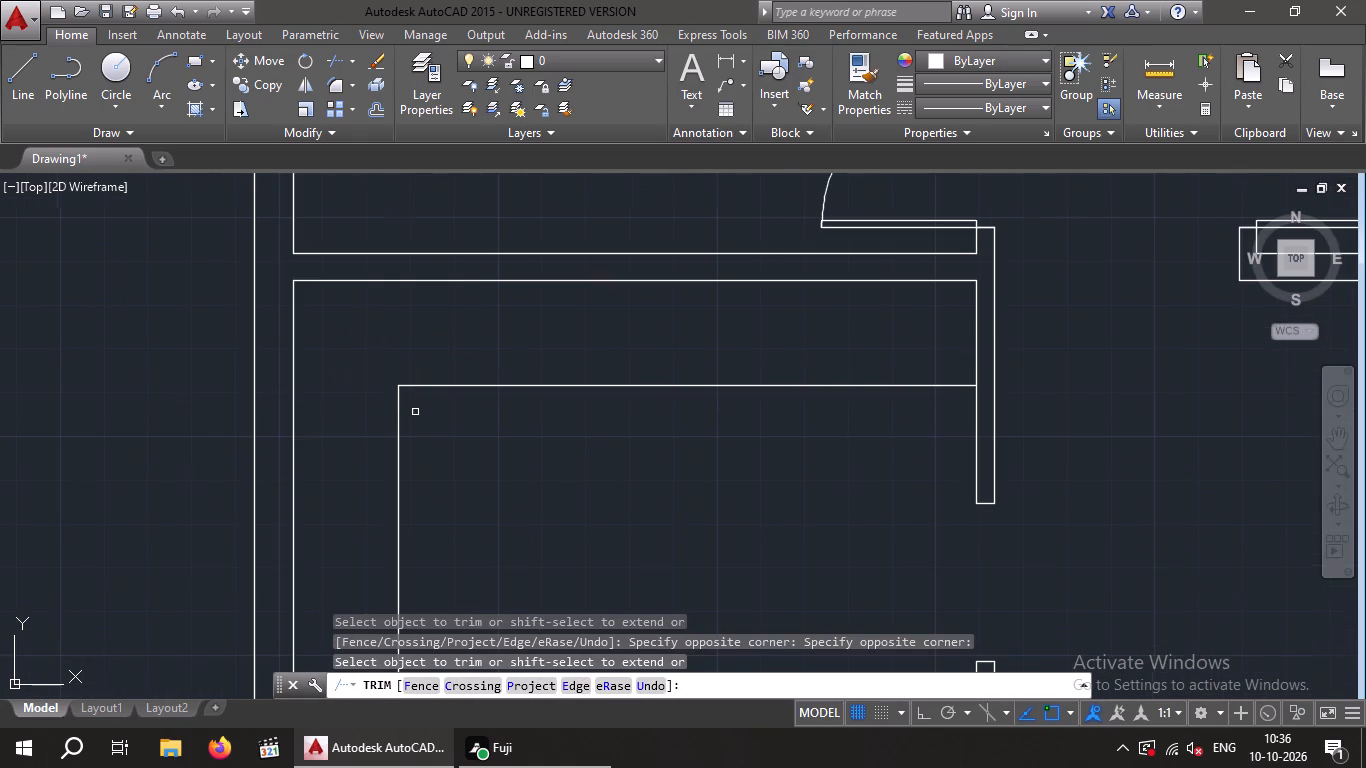
scroll(415, 412, "down", 2)
scroll(548, 463, "down", 1)
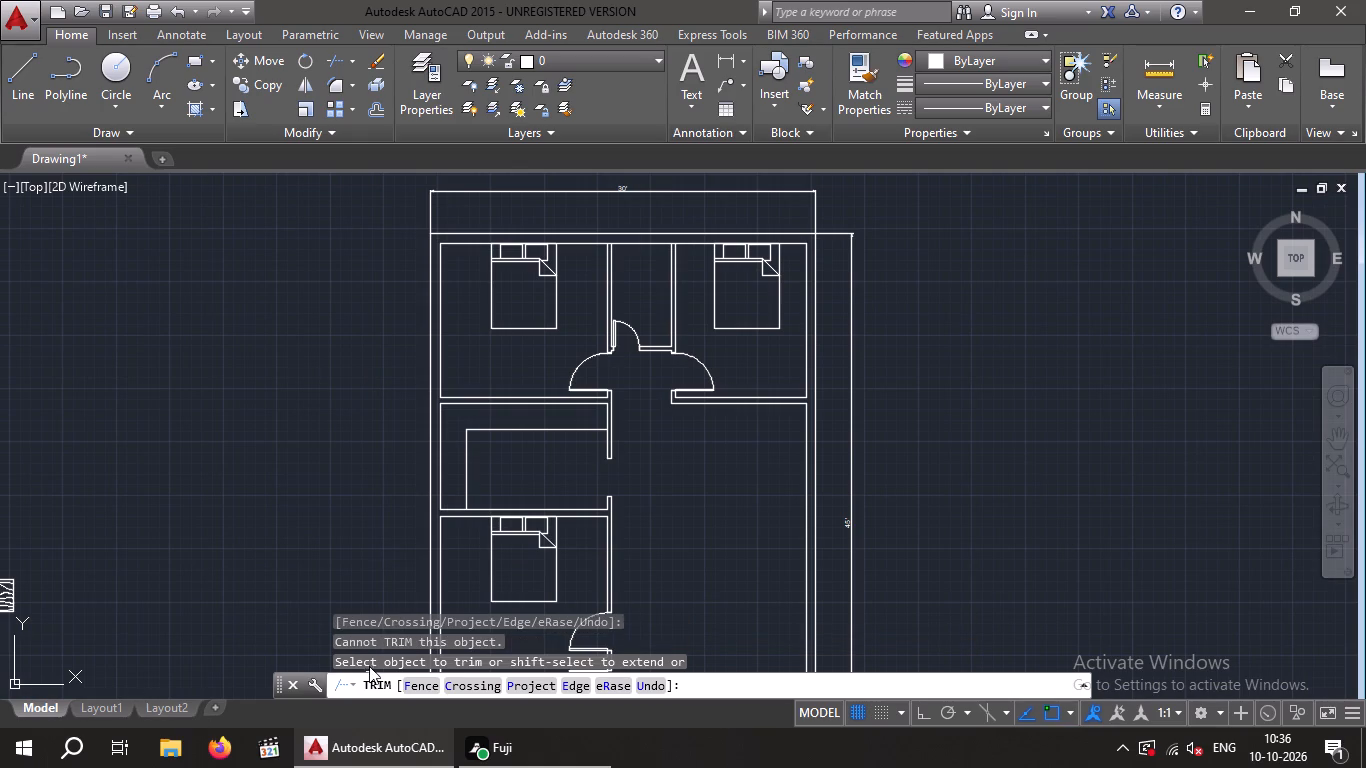
key("Escape")
key("Escape")
Rotate the loose double sink outside the plan by 90° about its upper-right corner, with Ortho on.
scroll(507, 591, "down", 2)
middle_click_drag(529, 582, 506, 510)
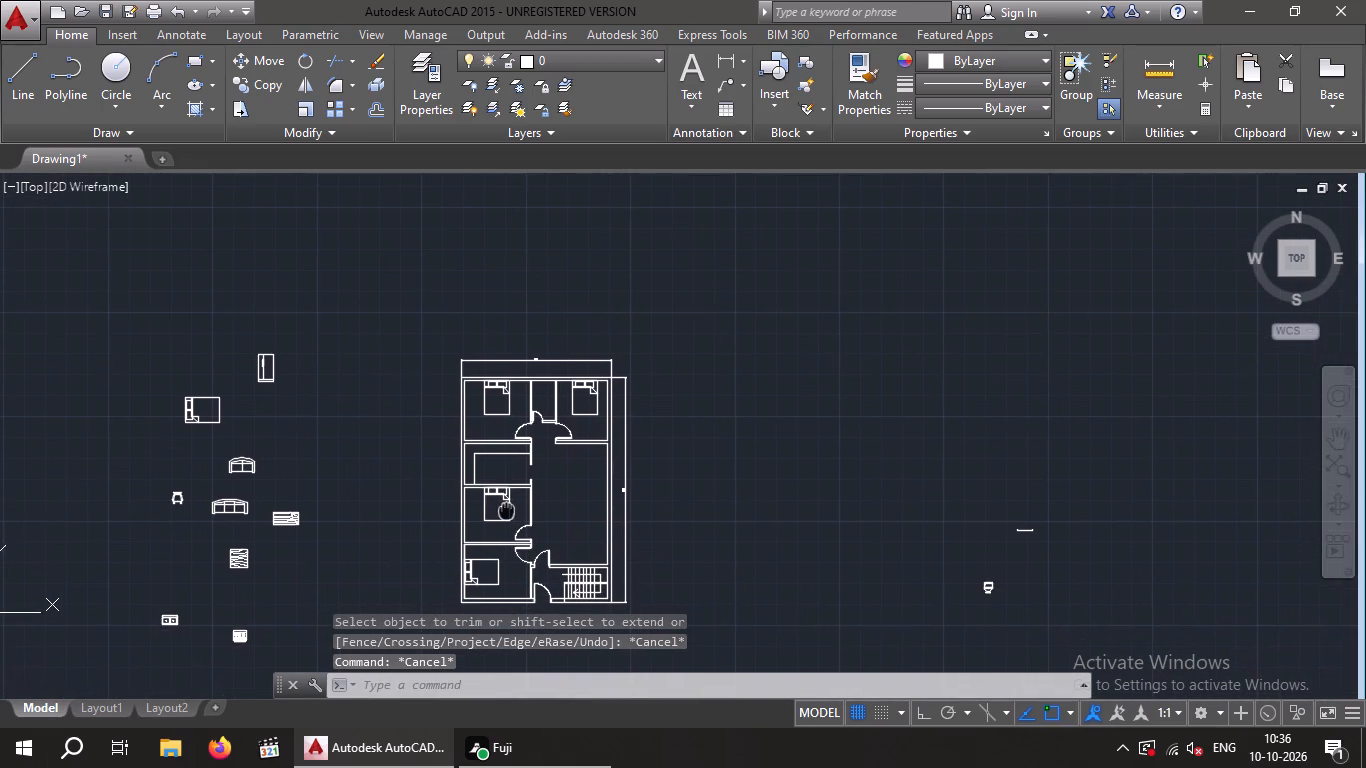
scroll(178, 490, "up", 3)
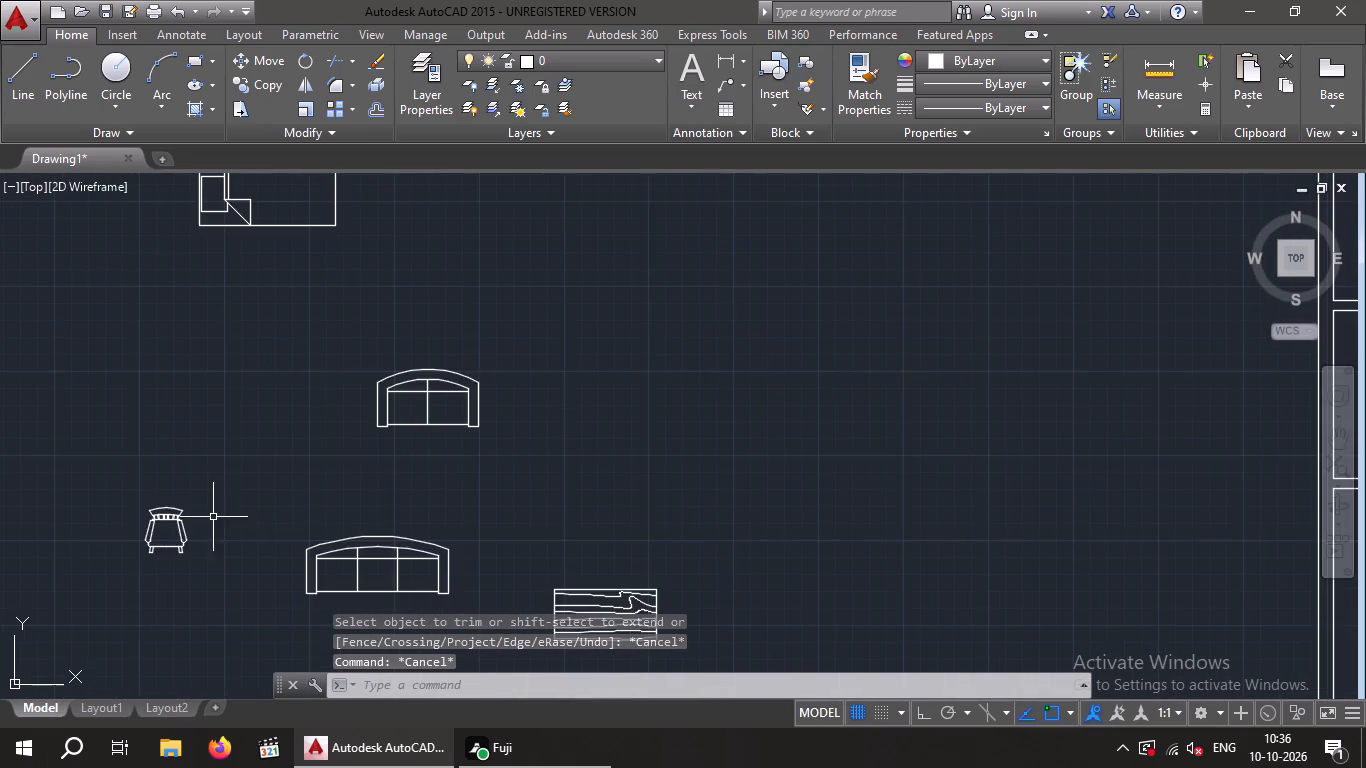
scroll(213, 518, "down", 2)
middle_click_drag(213, 518, 223, 425)
scroll(194, 598, "up", 1)
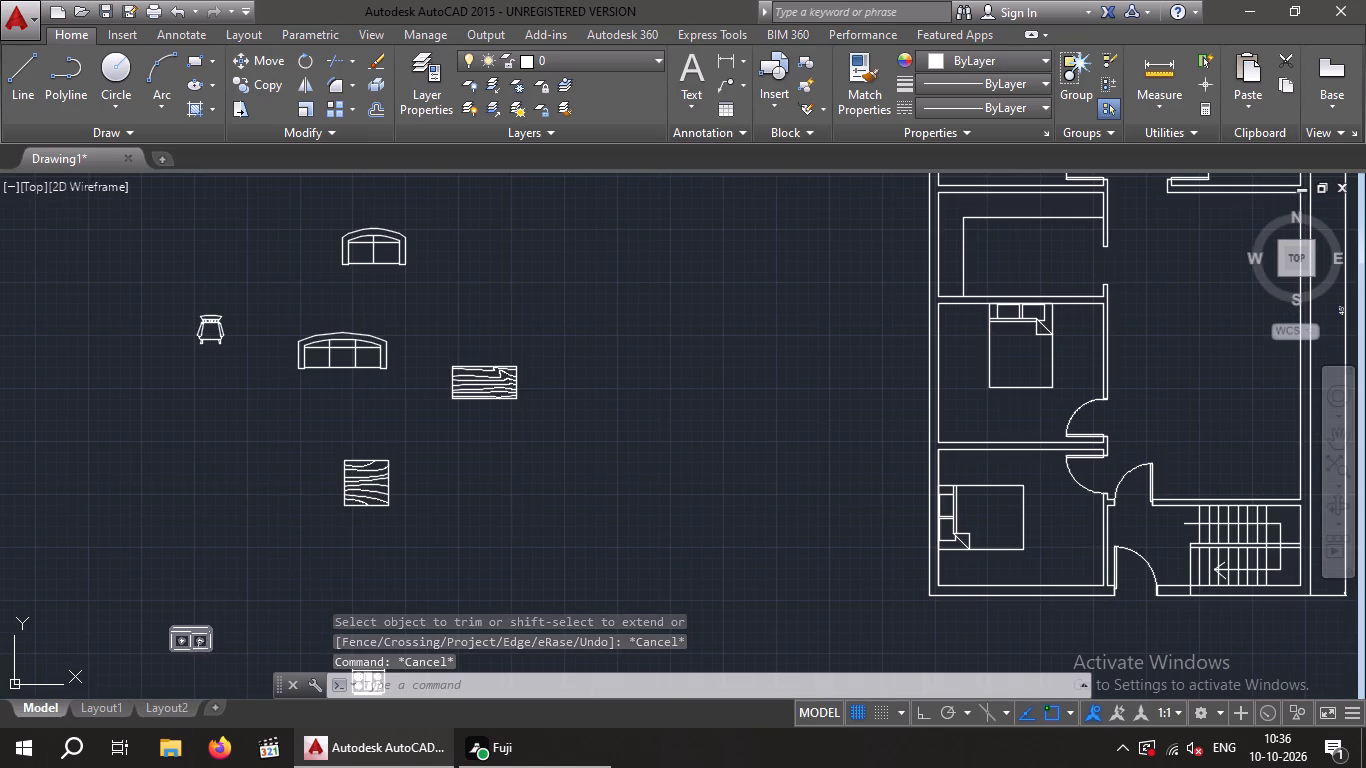
key("Escape")
middle_click_drag(248, 630, 246, 488)
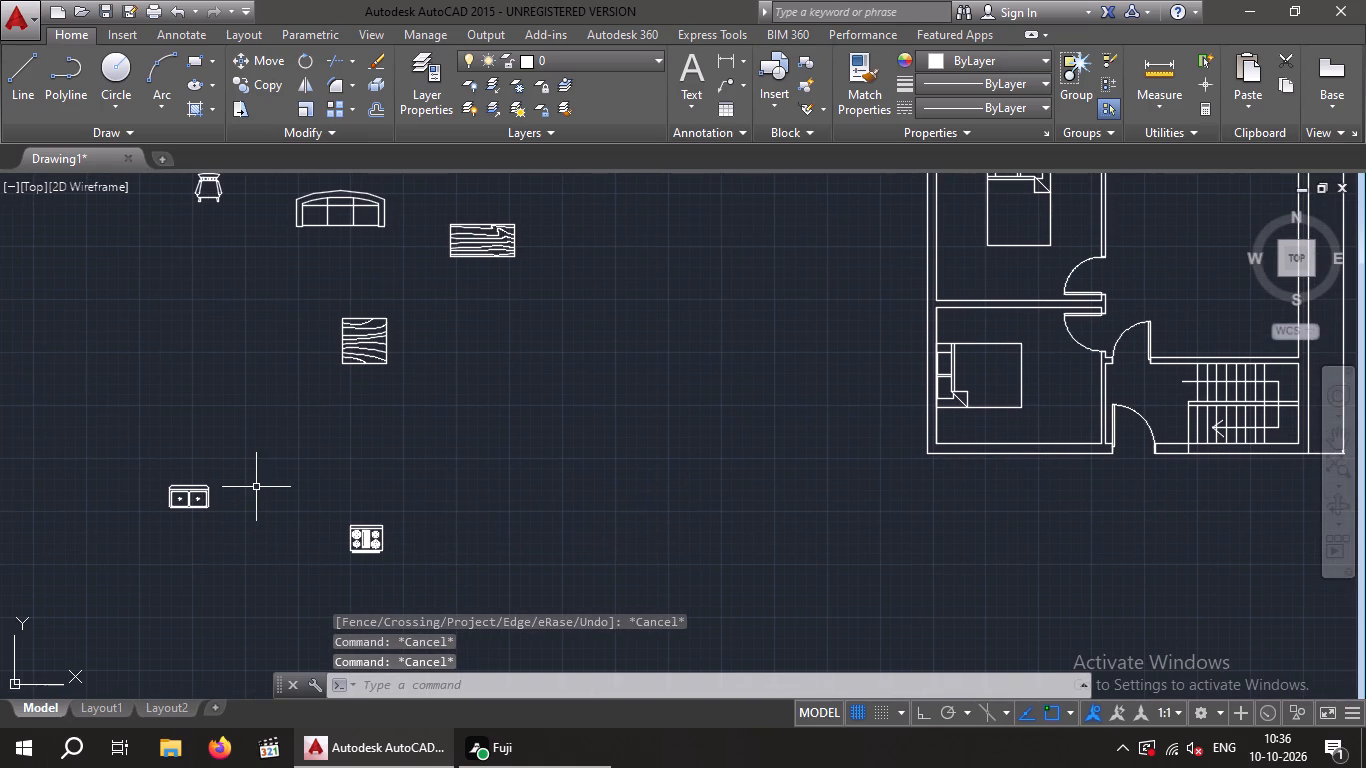
left_click_drag(259, 487, 173, 471)
left_click(71, 516)
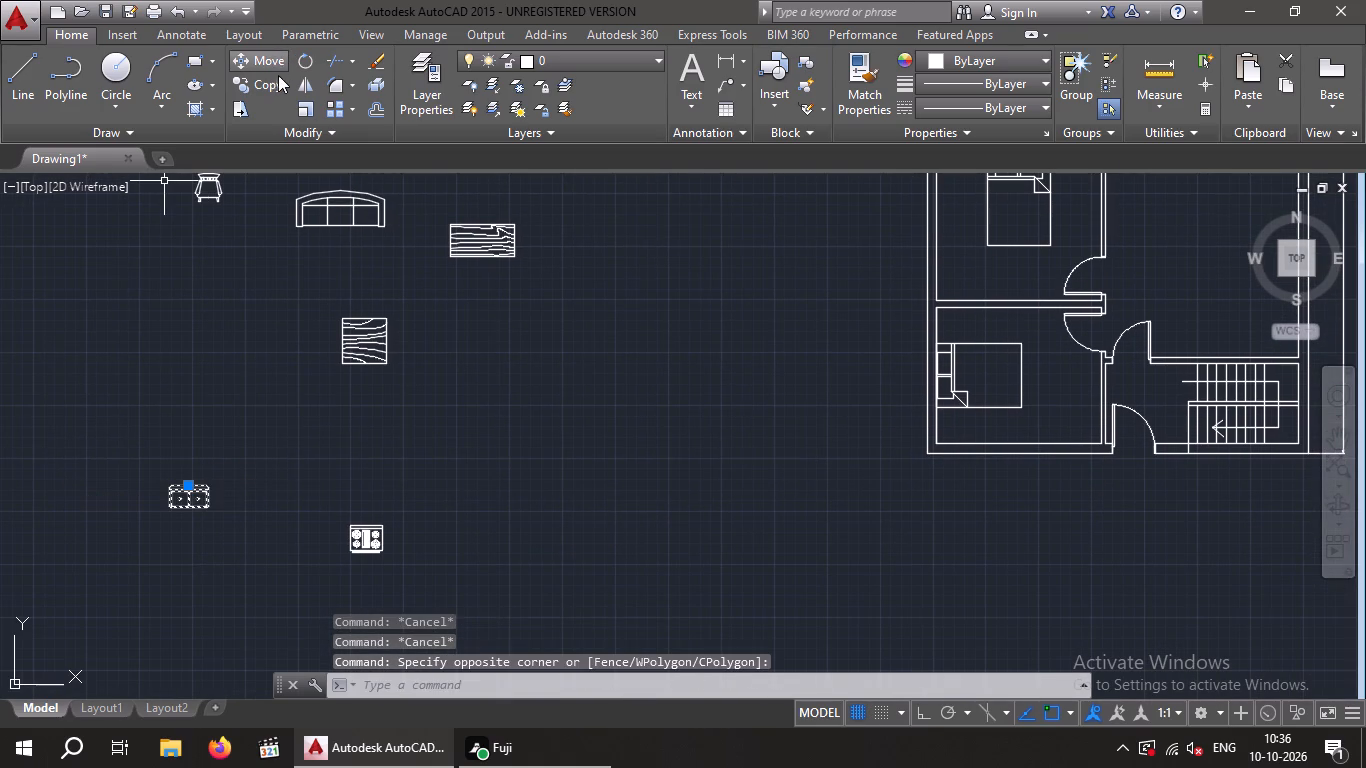
left_click(308, 59)
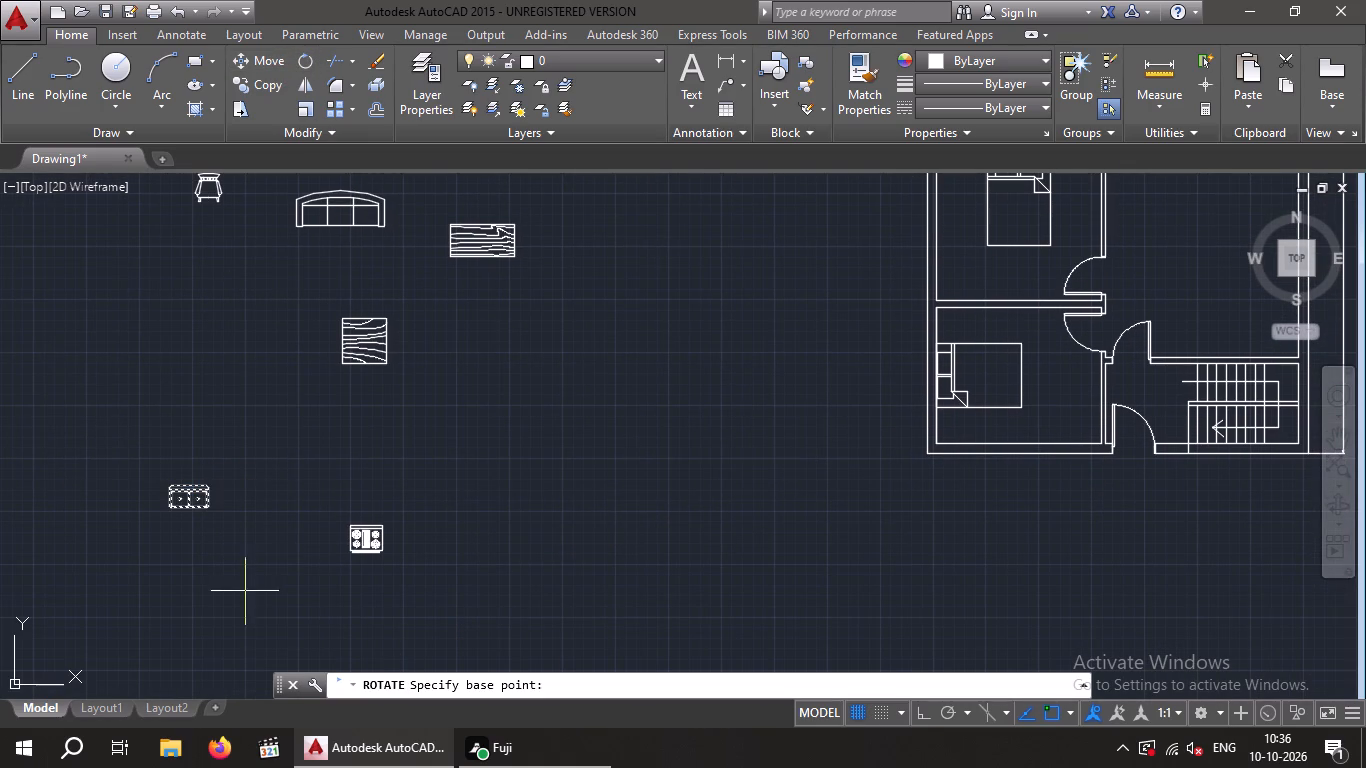
left_click(213, 486)
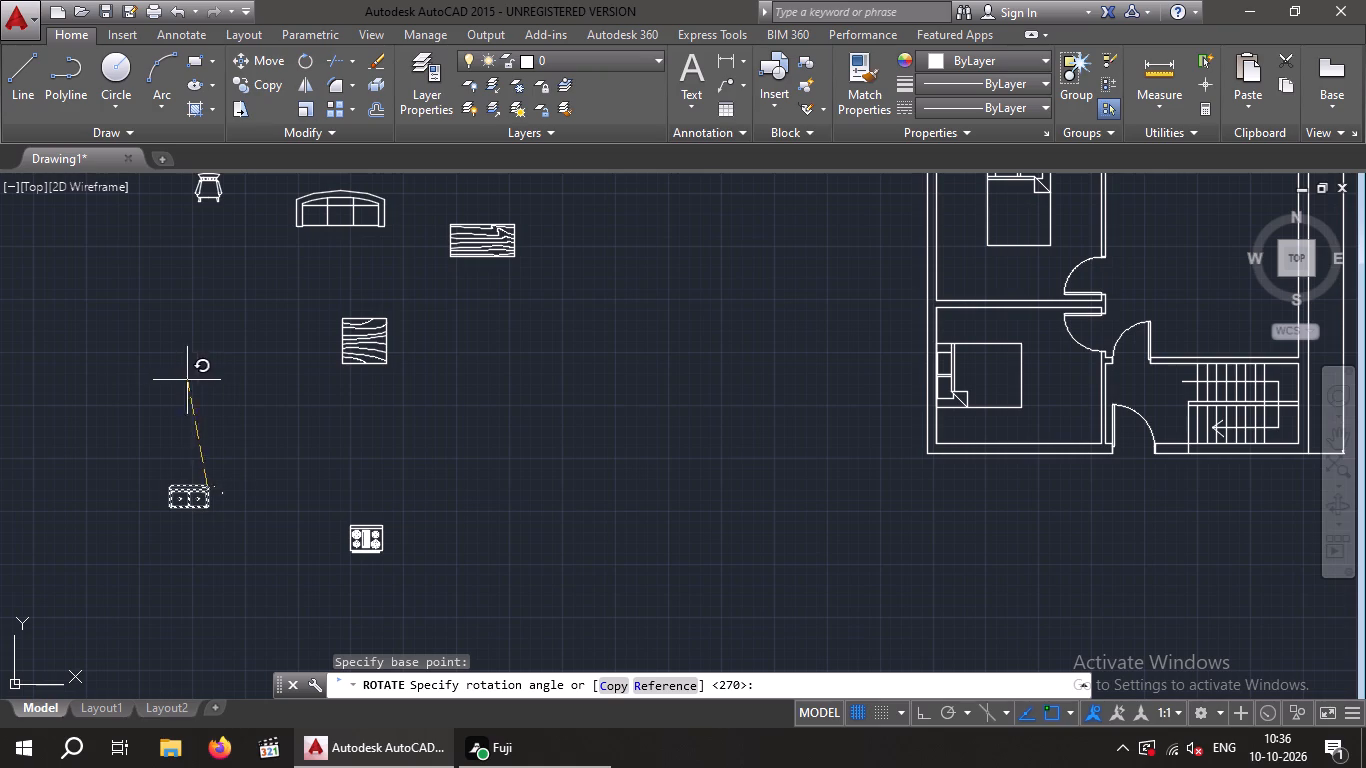
key("F8")
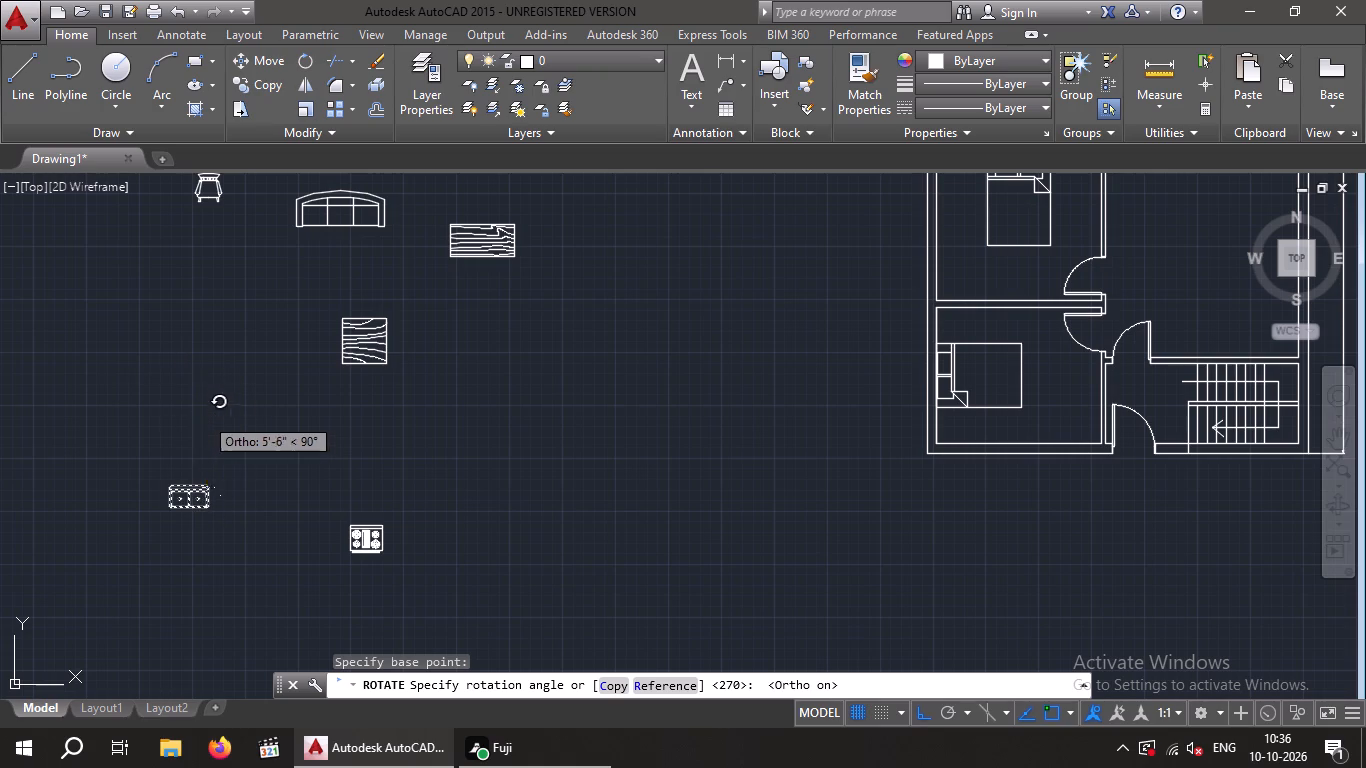
left_click(199, 414)
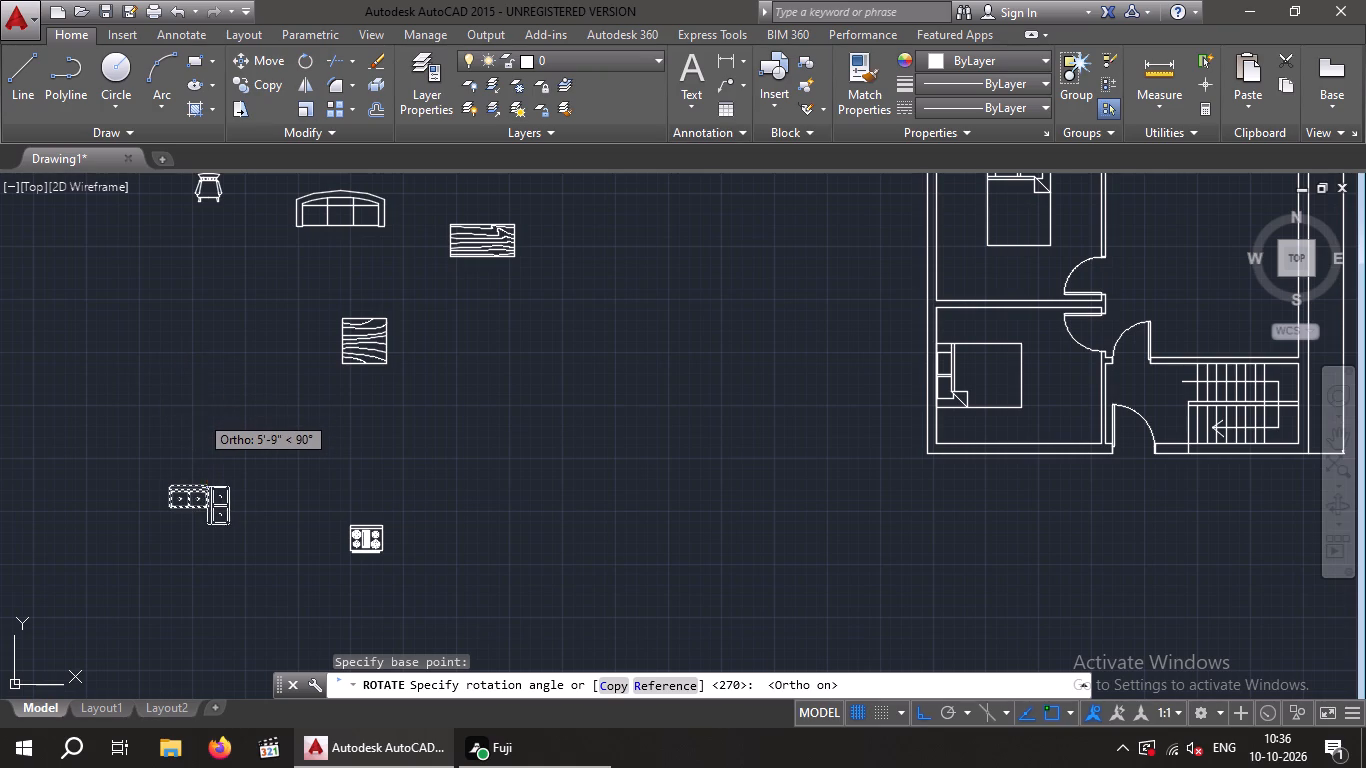
Draw a horizontal line about 7'-10" long leftward from the midpoint of the counter's vertical edge, across the left wall.
scroll(256, 533, "down", 2)
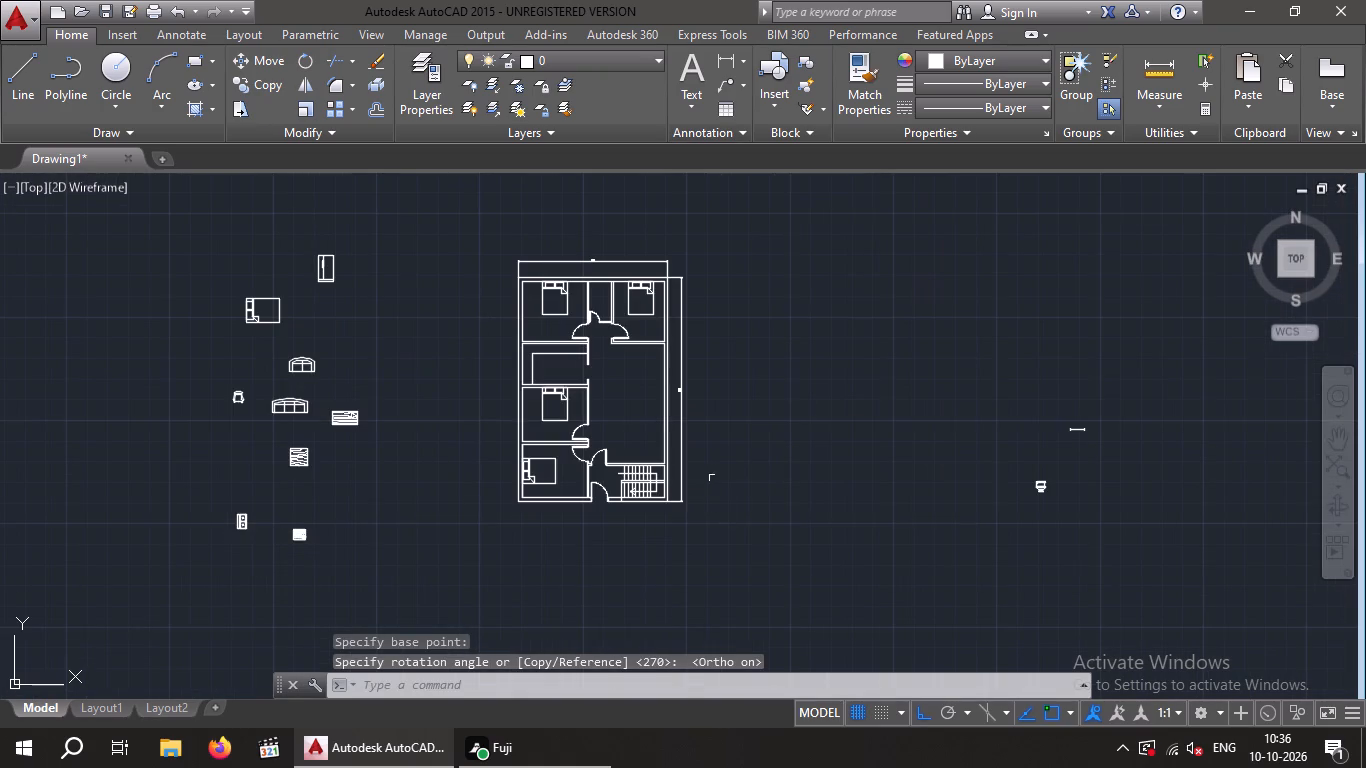
scroll(537, 374, "up", 3)
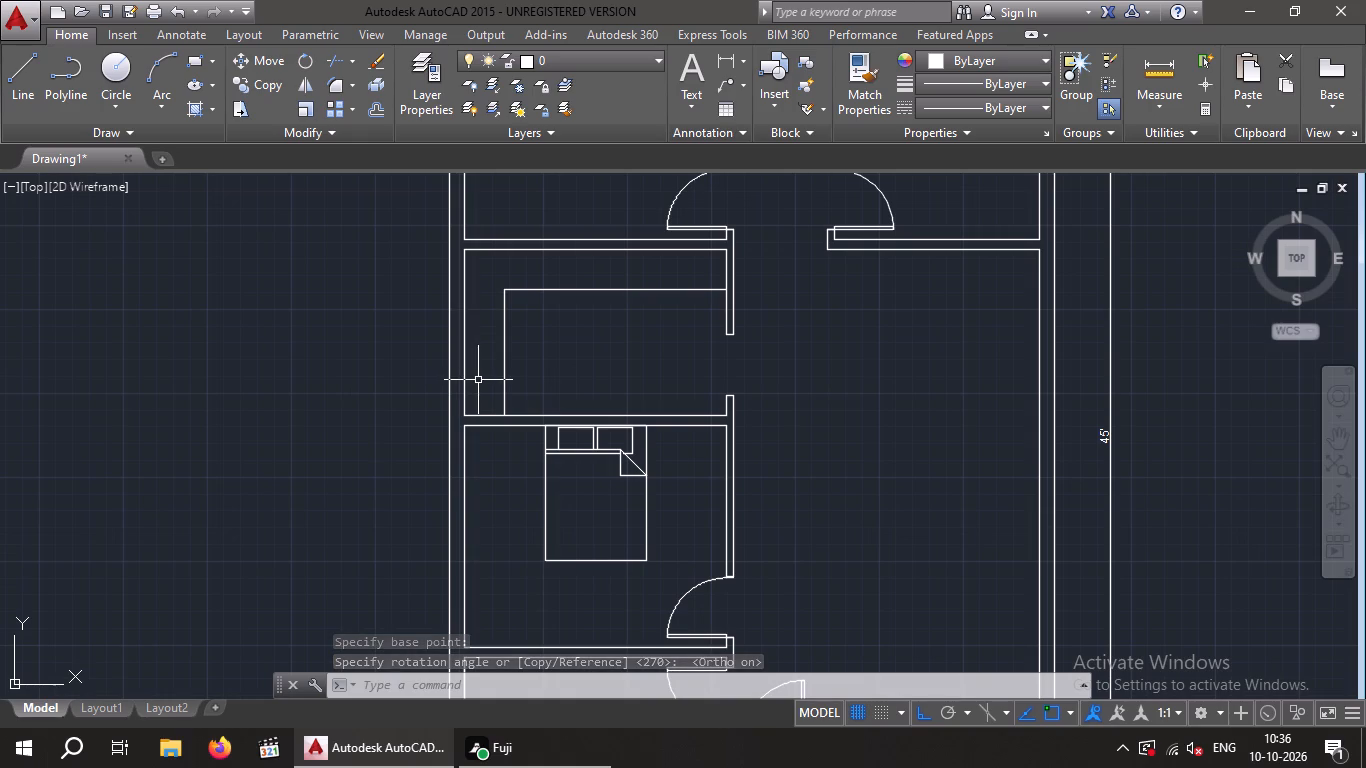
left_click(17, 72)
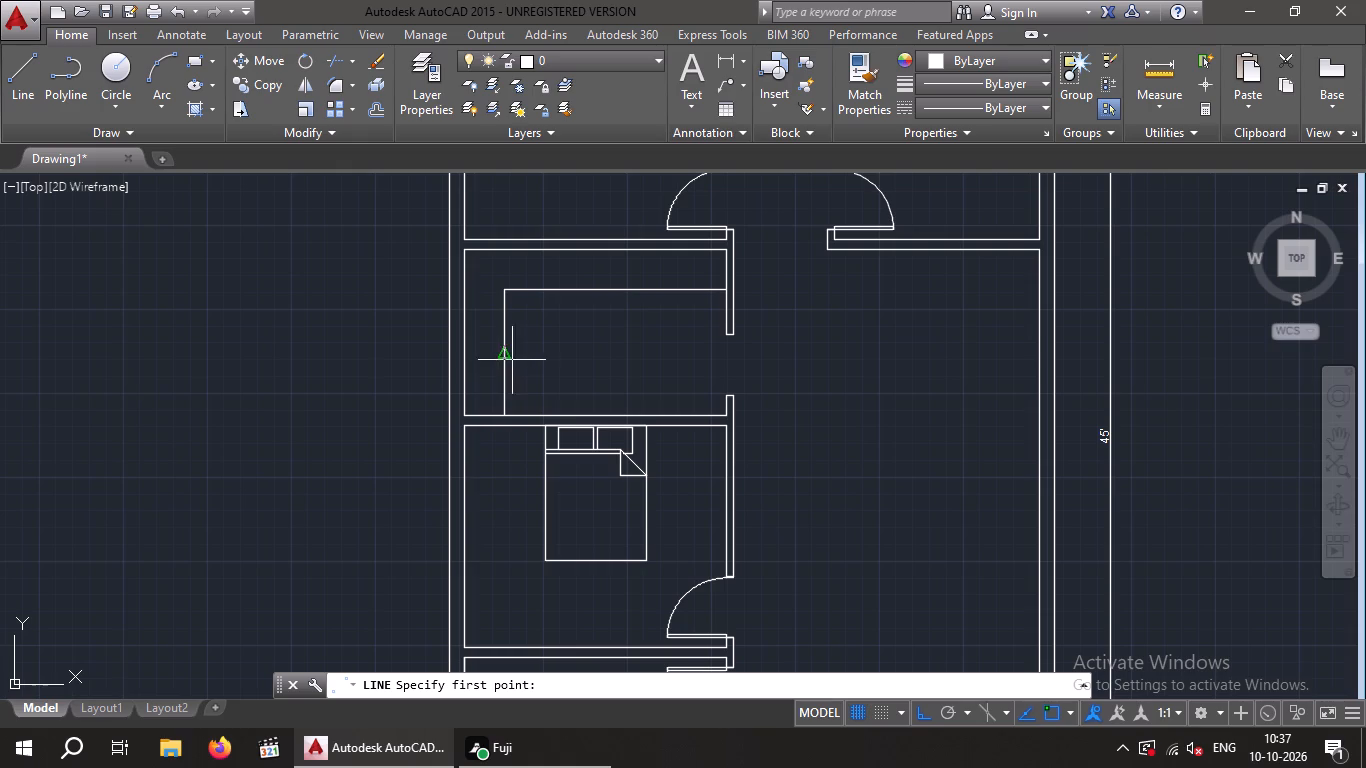
left_click(507, 356)
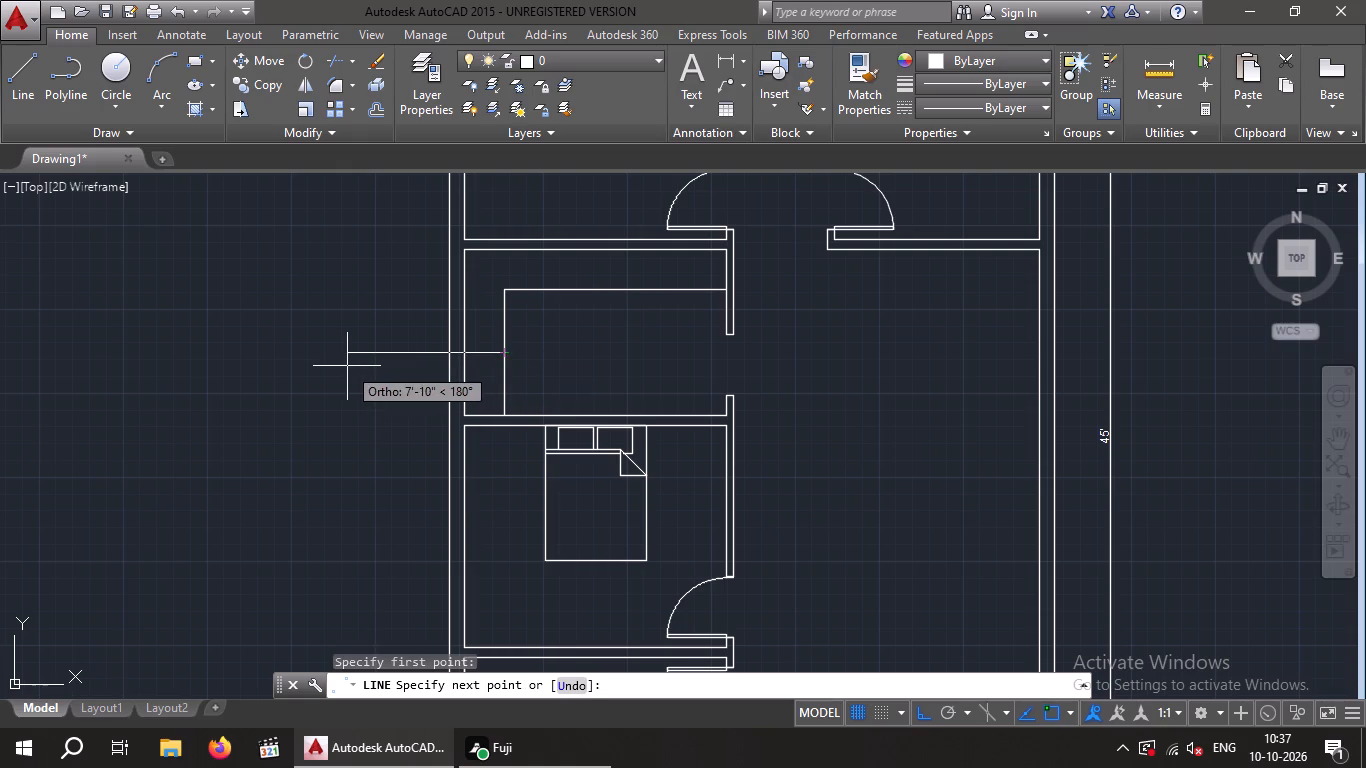
left_click(347, 366)
key("Escape")
Move the rotated double sink, using the midpoint of its left edge as base point, with Ortho off.
scroll(282, 393, "down", 1)
middle_click_drag(222, 467, 227, 467)
scroll(222, 467, "down", 1)
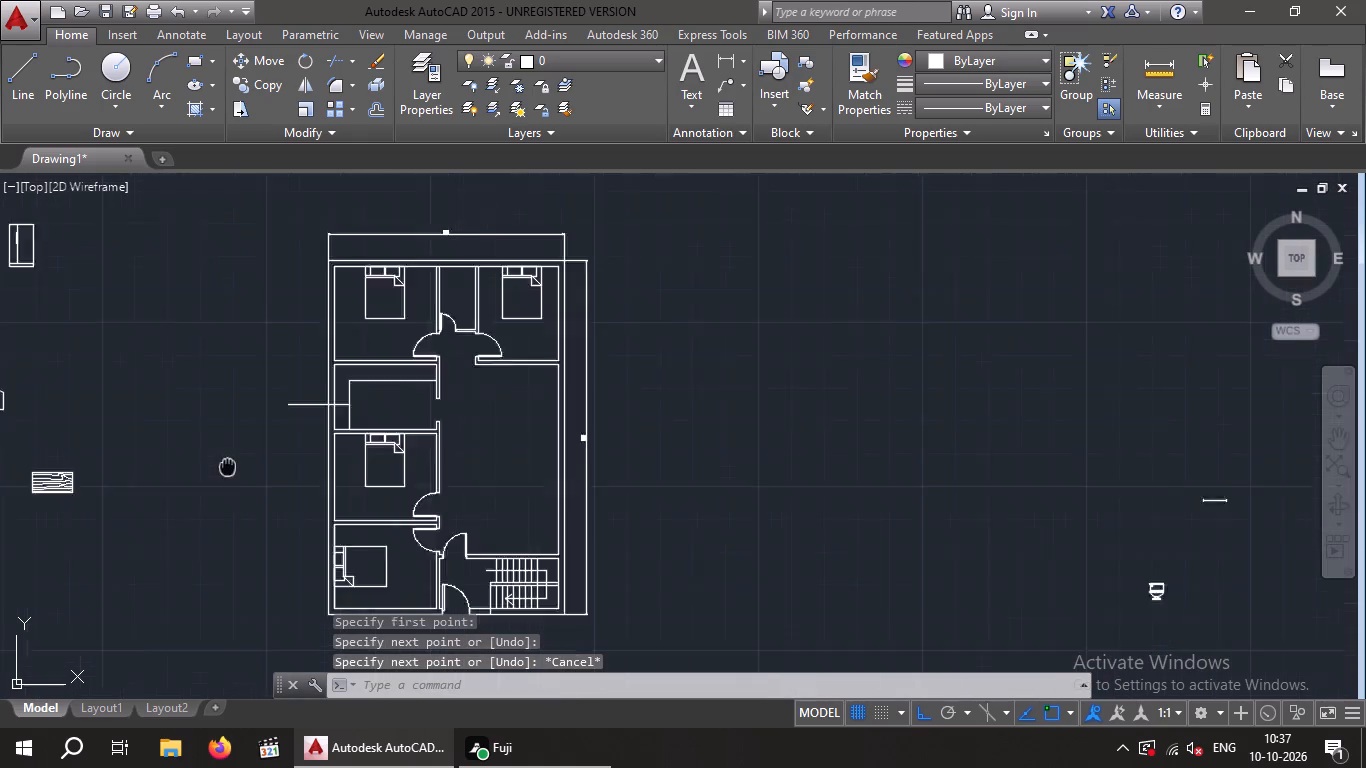
middle_click_drag(227, 467, 554, 426)
left_click_drag(266, 581, 217, 581)
left_click(179, 623)
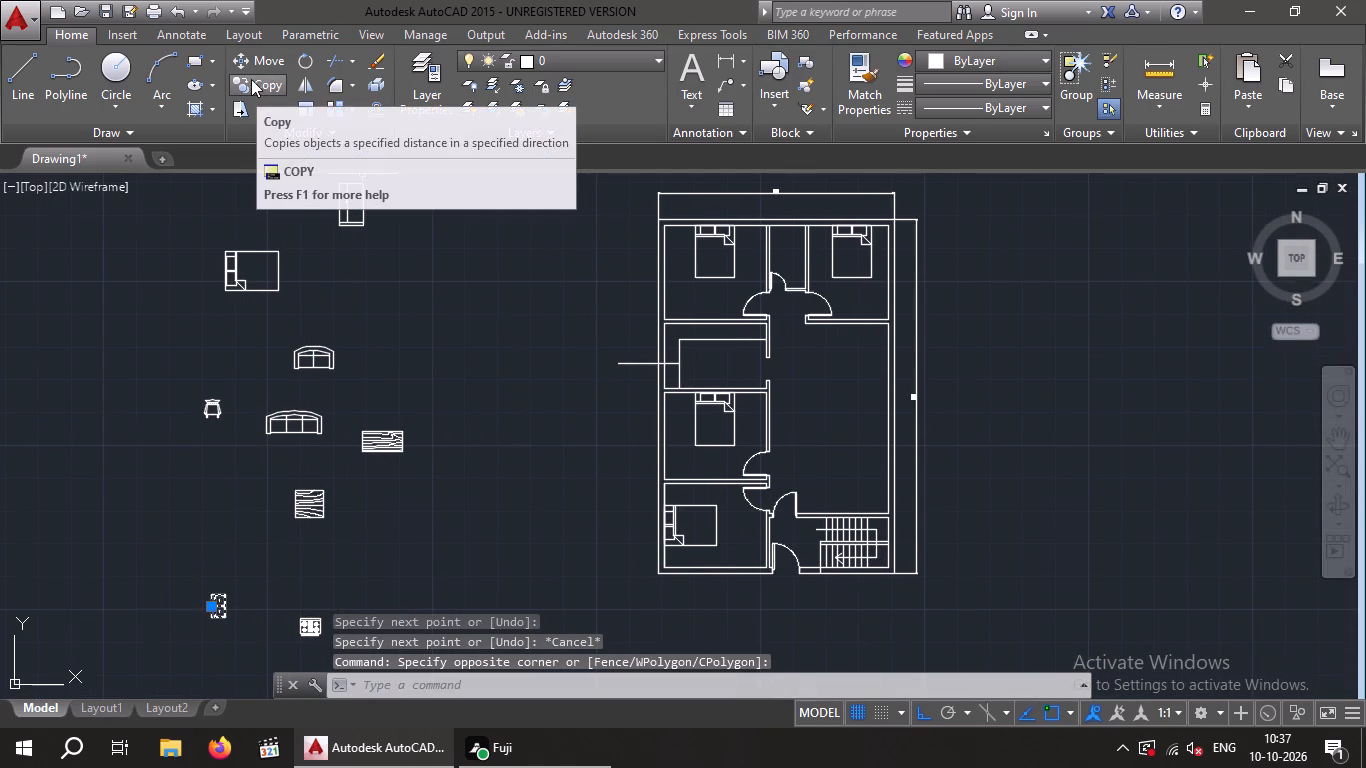
left_click(245, 53)
scroll(202, 618, "up", 5)
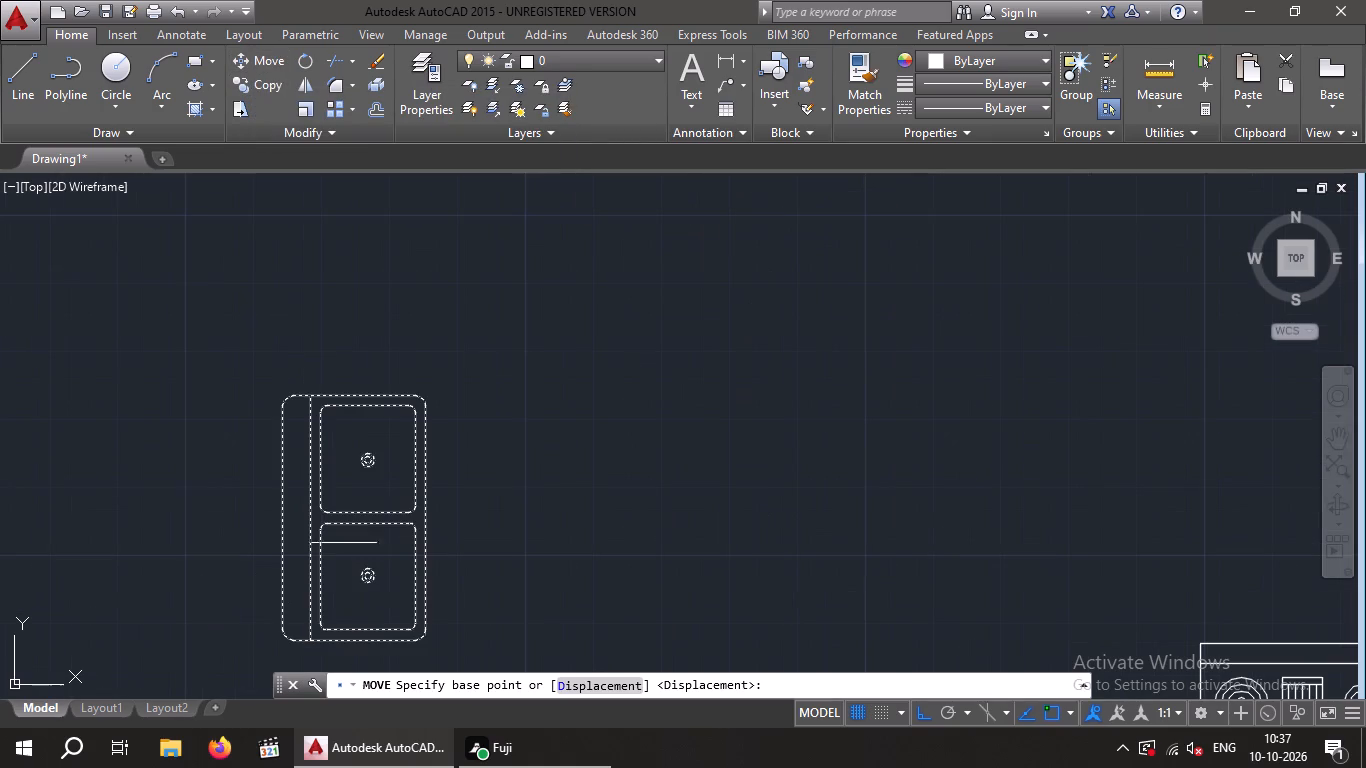
left_click(282, 519)
scroll(966, 513, "down", 4)
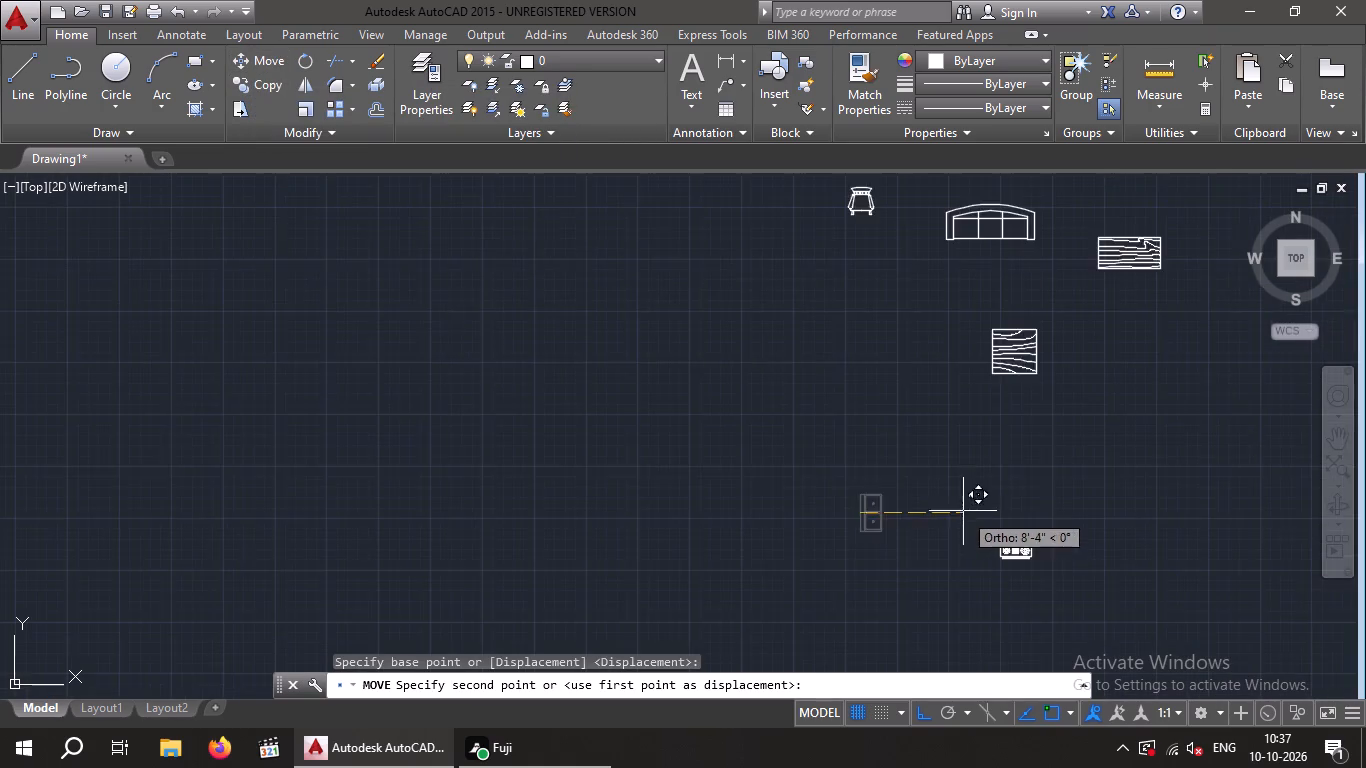
middle_click_drag(963, 510, 667, 549)
key("F8")
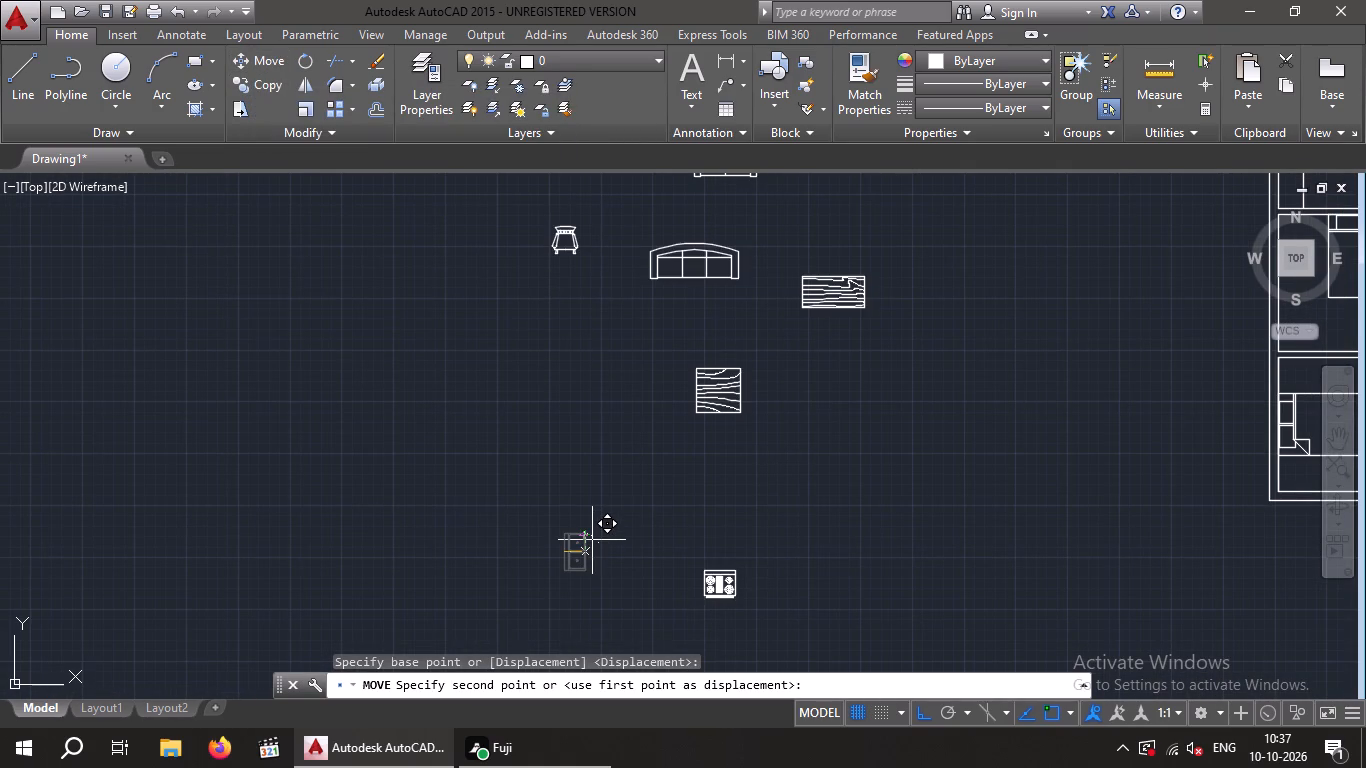
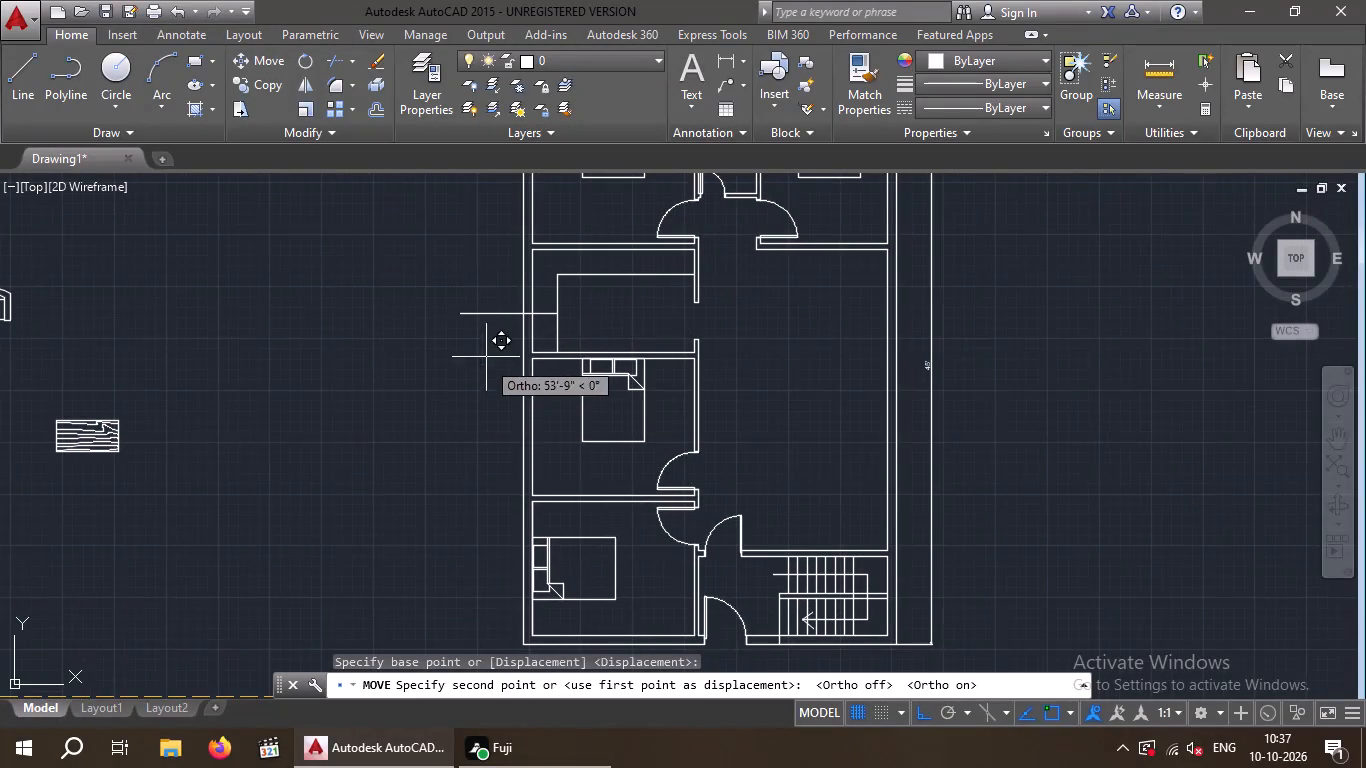
Place the double sink against the kitchen's left wall, where the horizontal guide line crosses the wall's inner face.
scroll(543, 317, "up", 3)
scroll(543, 317, "down", 1)
scroll(543, 317, "up", 1)
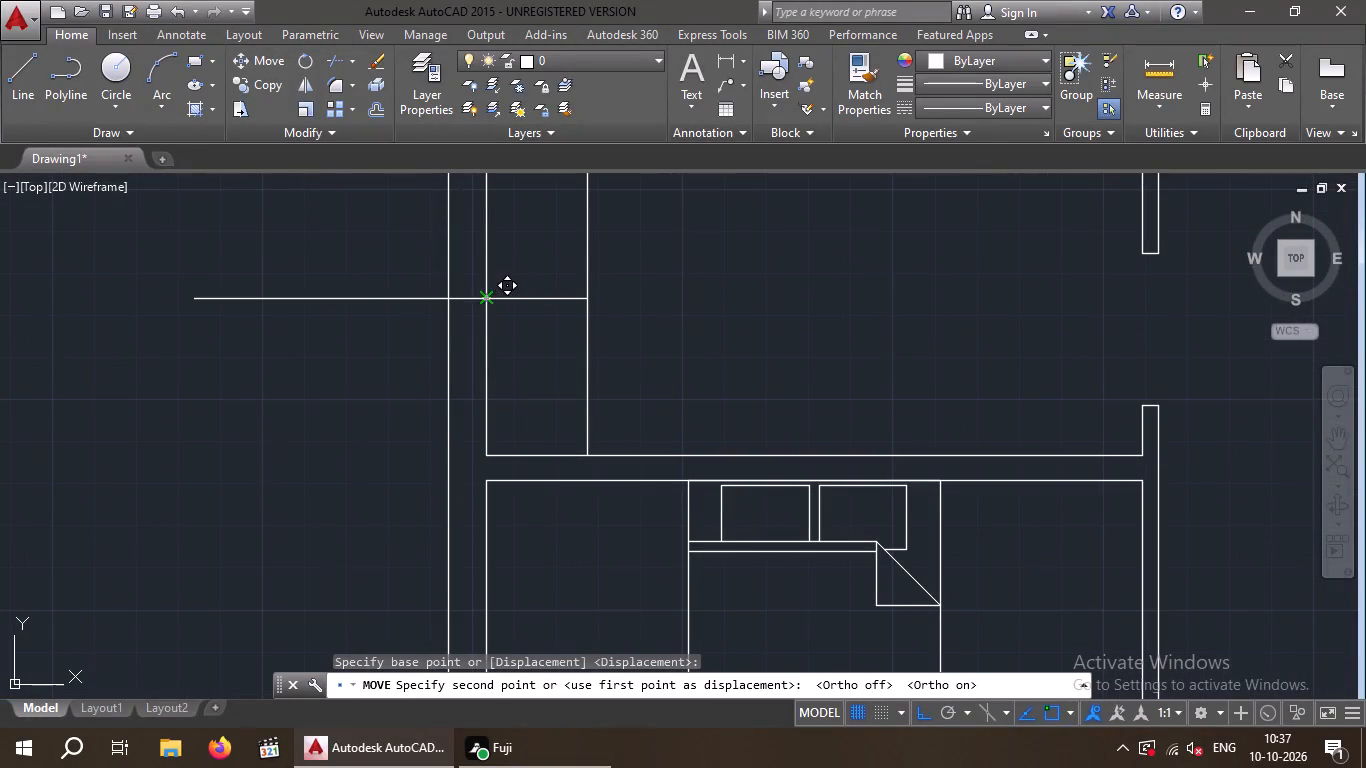
scroll(487, 302, "up", 5)
left_click(462, 278)
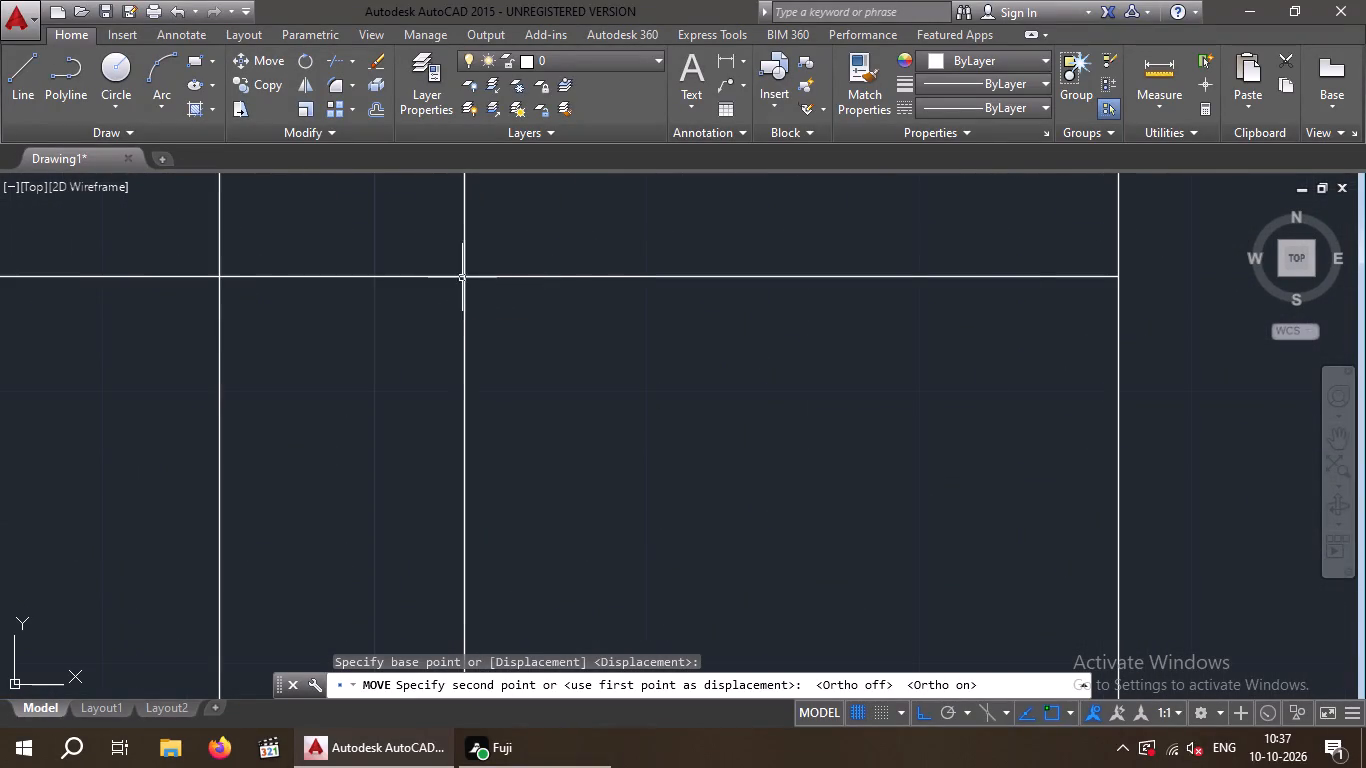
scroll(579, 350, "up", 1)
scroll(579, 353, "down", 4)
right_click(593, 373)
right_click(596, 374)
key("Escape")
key("Escape")
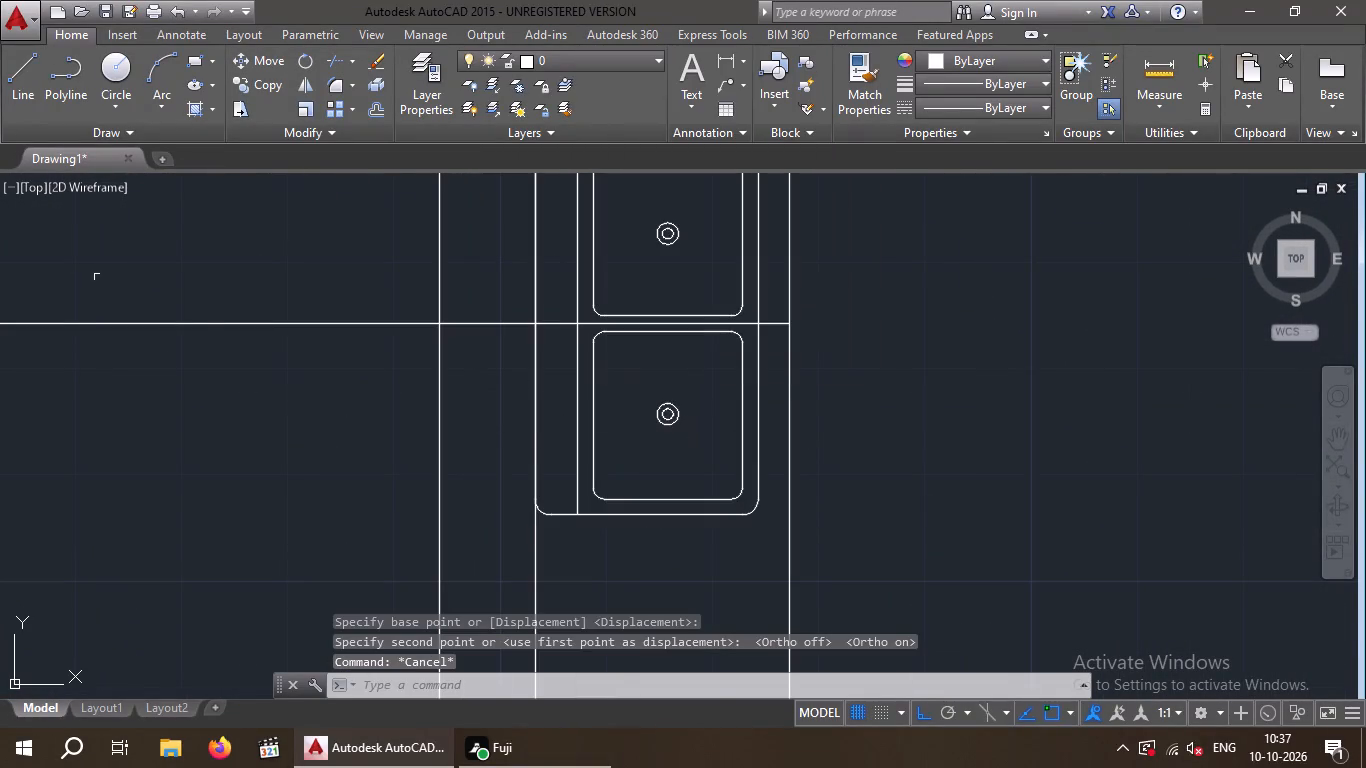
Erase the horizontal guide line that runs through the sink and the left wall.
left_click_drag(136, 483, 132, 431)
left_click(197, 228)
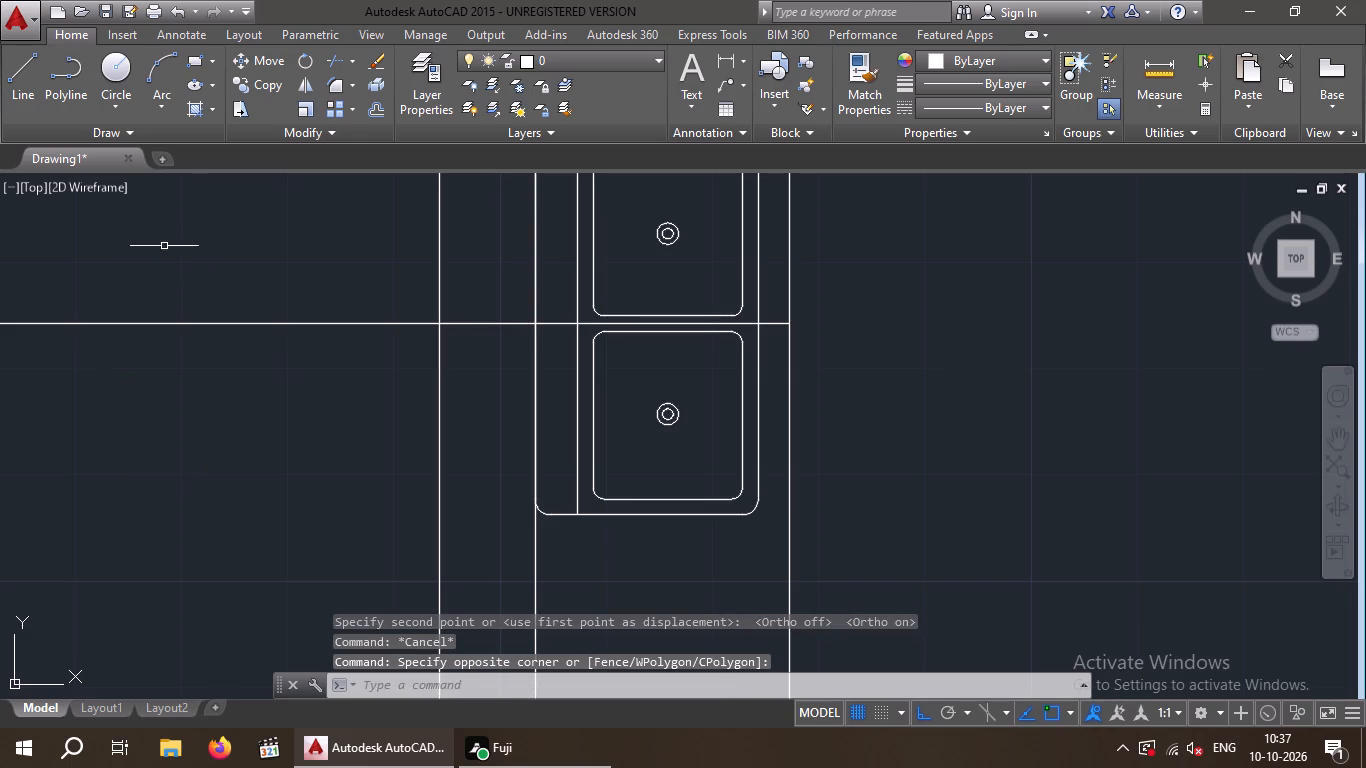
left_click_drag(164, 245, 148, 327)
left_click(145, 363)
key("Delete")
Move the loose four-burner stove by its top-edge midpoint to the midpoint of the kitchen's upper wall, over the counter.
scroll(150, 369, "down", 4)
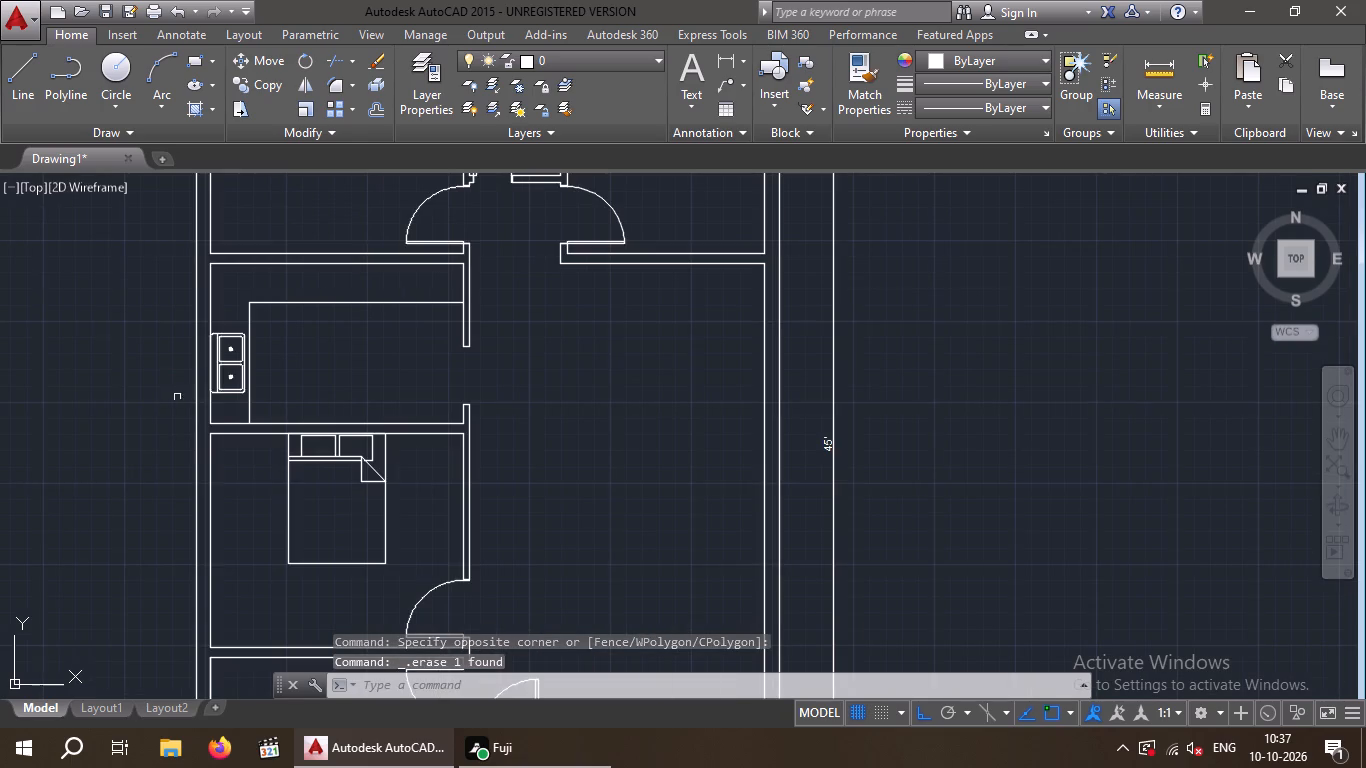
middle_click_drag(223, 381, 192, 461)
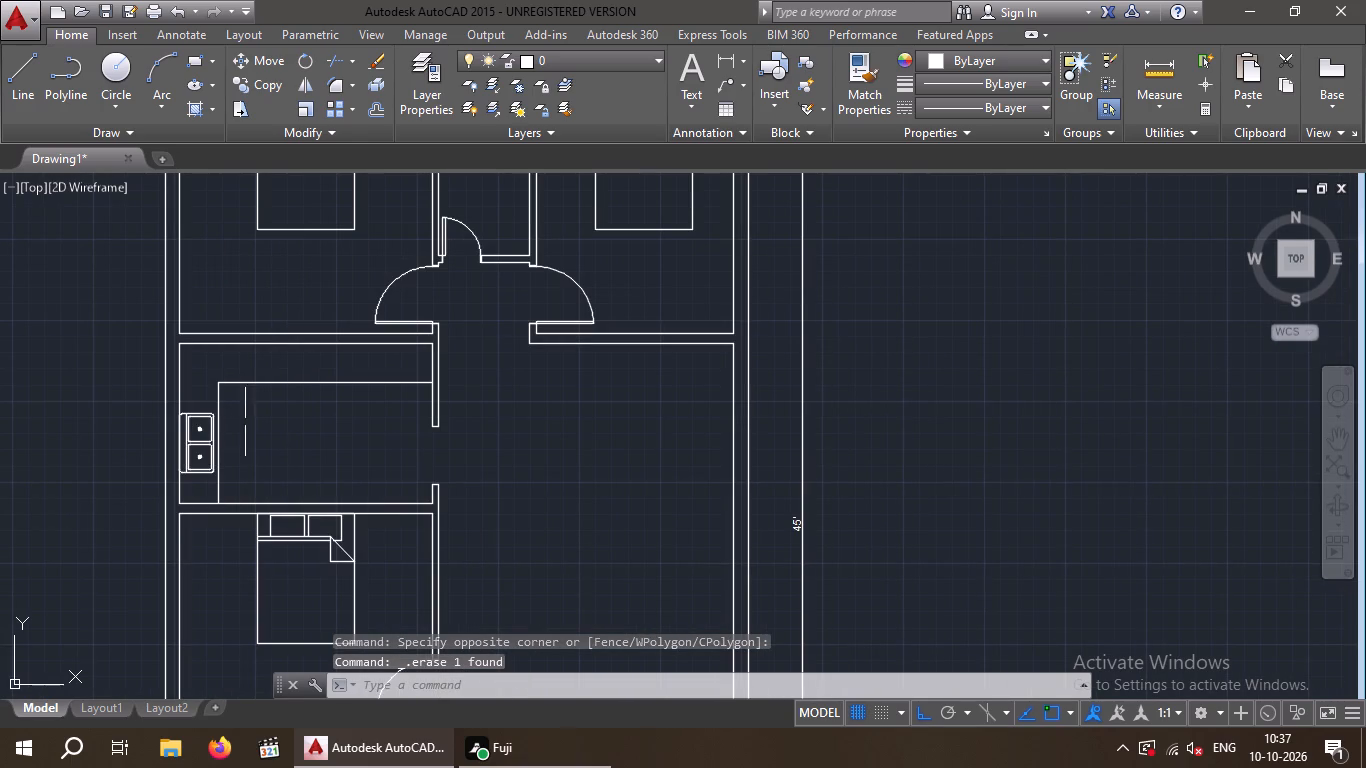
middle_click_drag(293, 396, 234, 444)
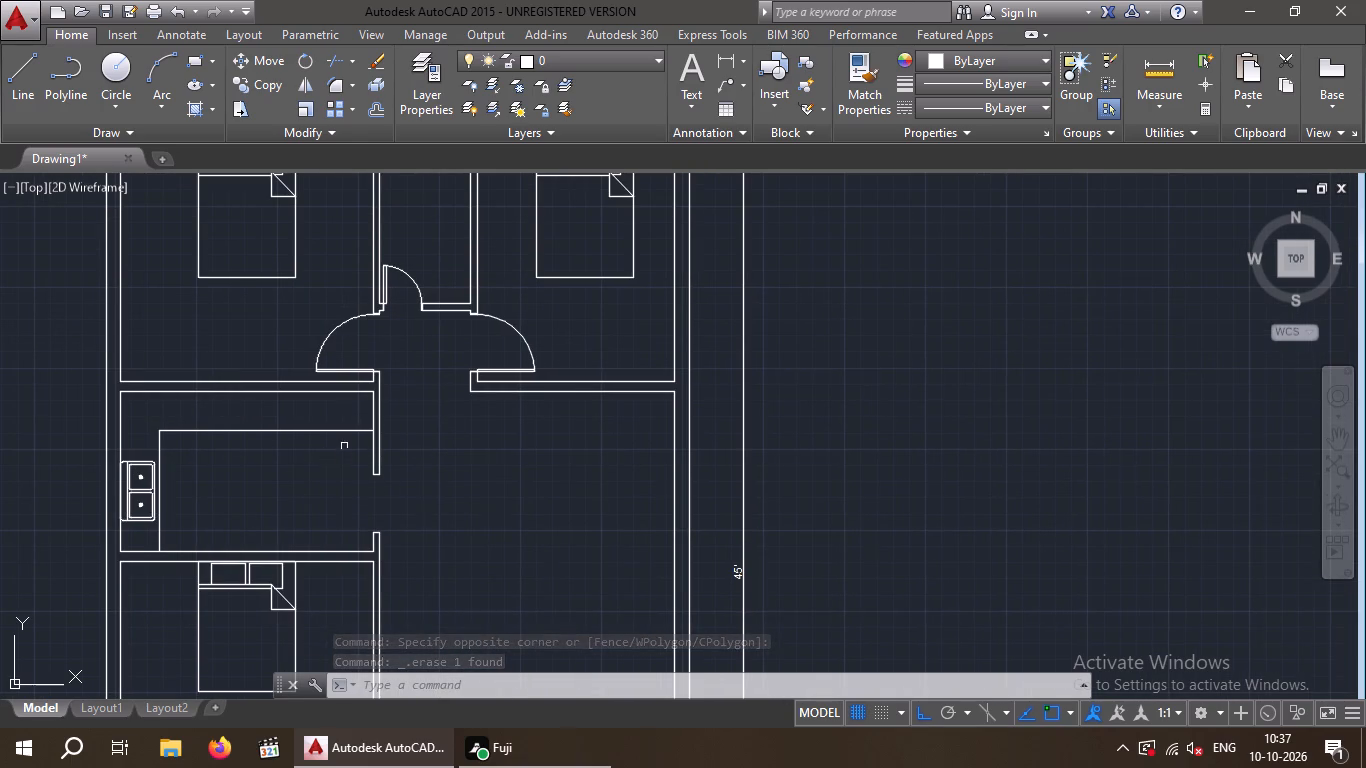
middle_click_drag(341, 446, 467, 440)
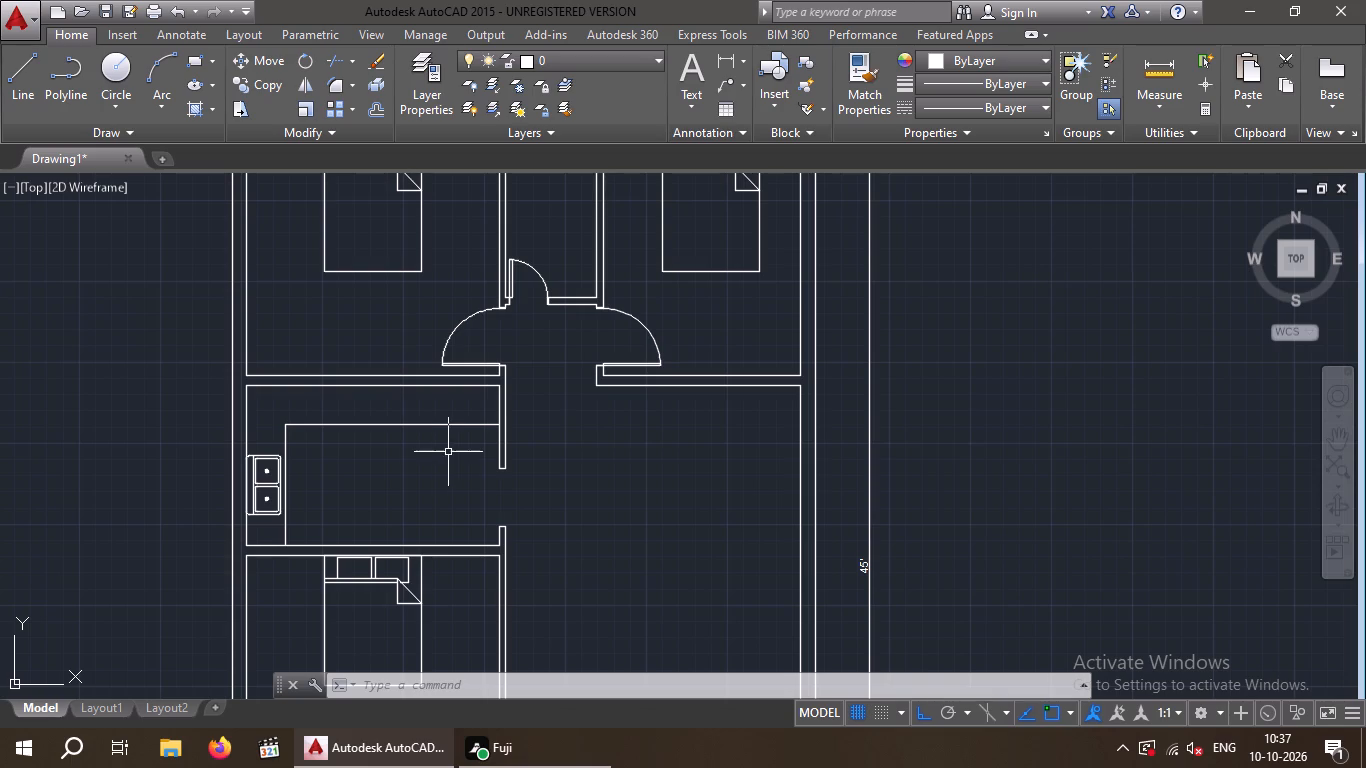
scroll(457, 445, "down", 3)
scroll(456, 443, "up", 1)
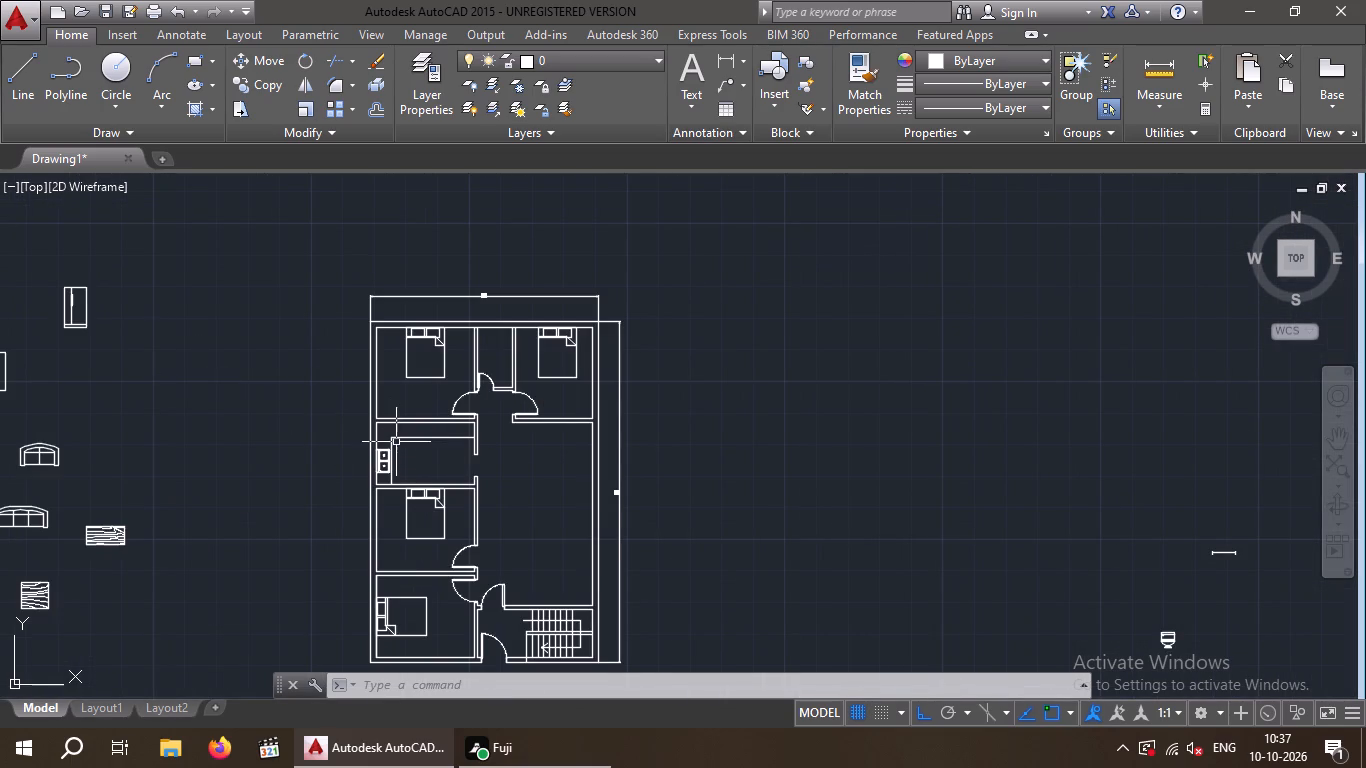
middle_click_drag(291, 458, 400, 436)
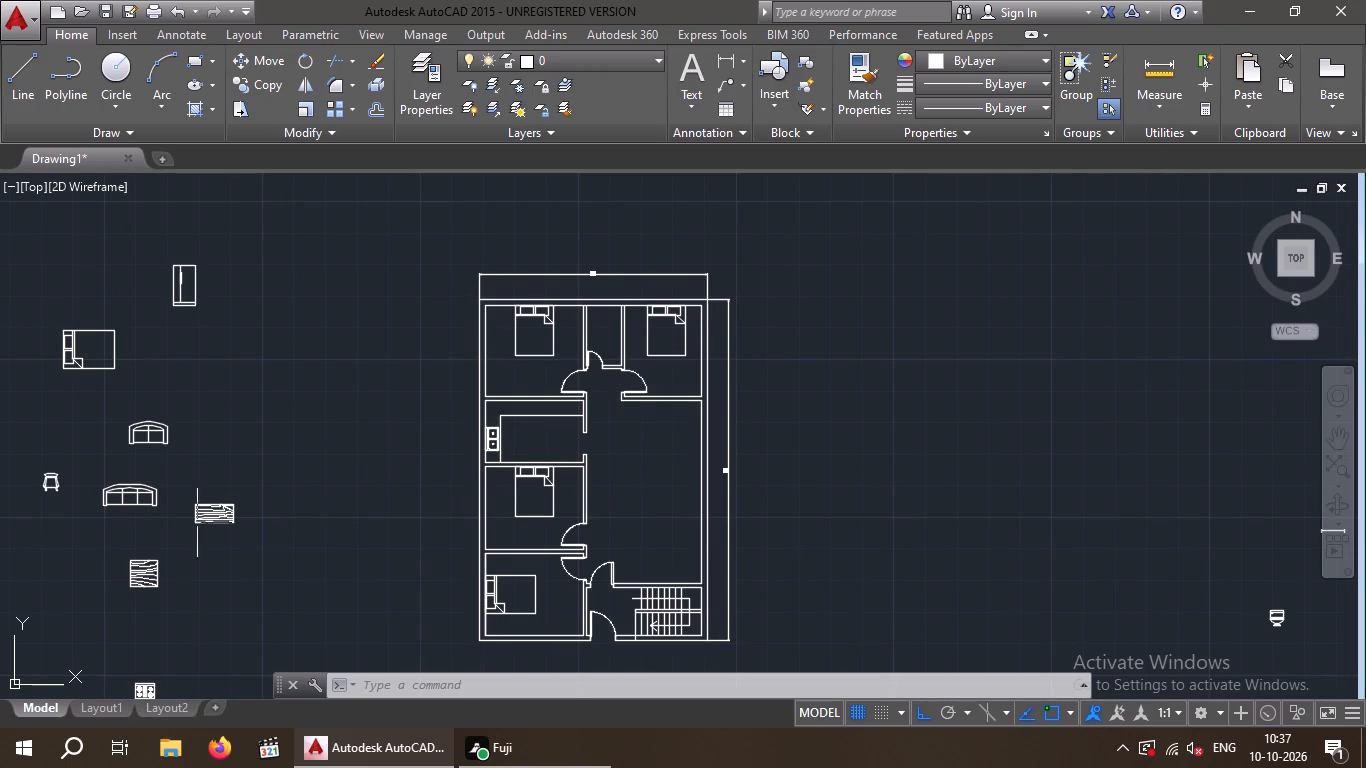
middle_click_drag(171, 573, 169, 517)
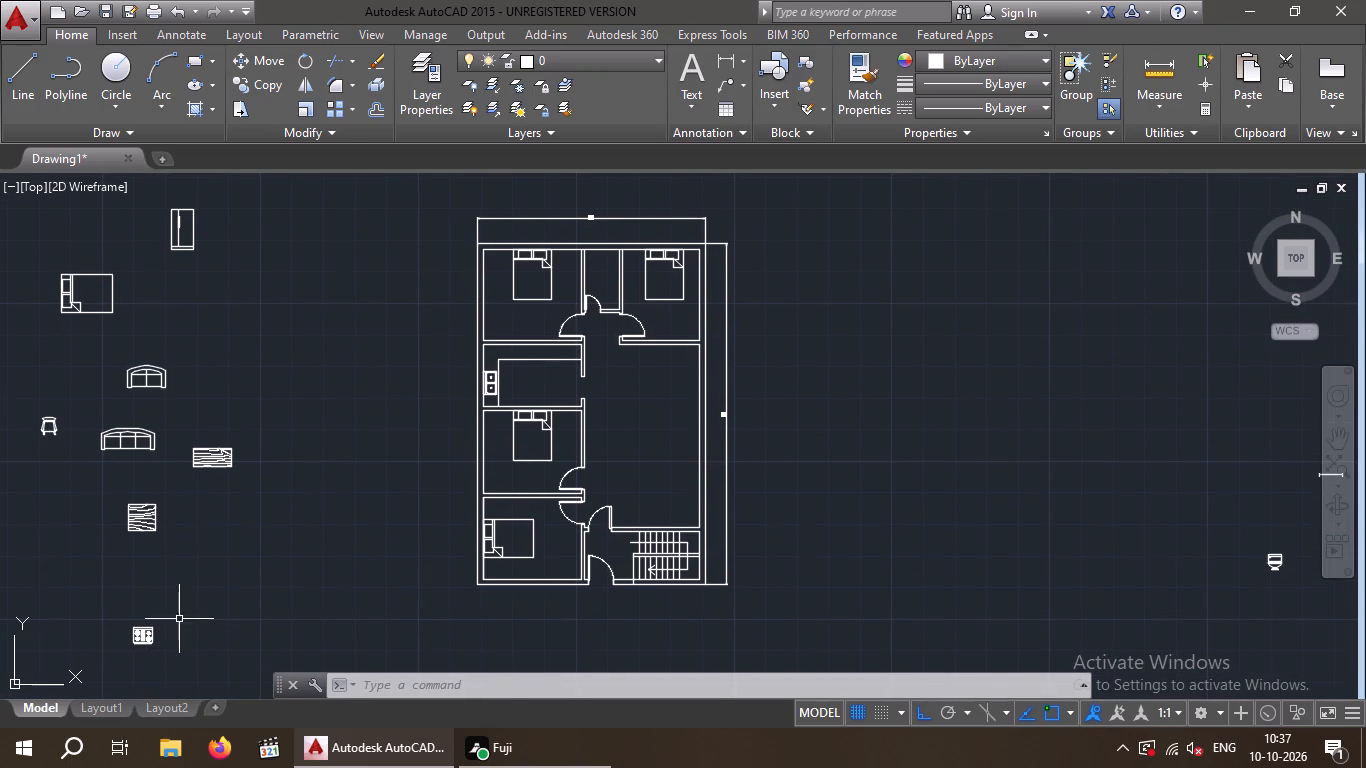
left_click_drag(180, 619, 169, 620)
left_click(104, 655)
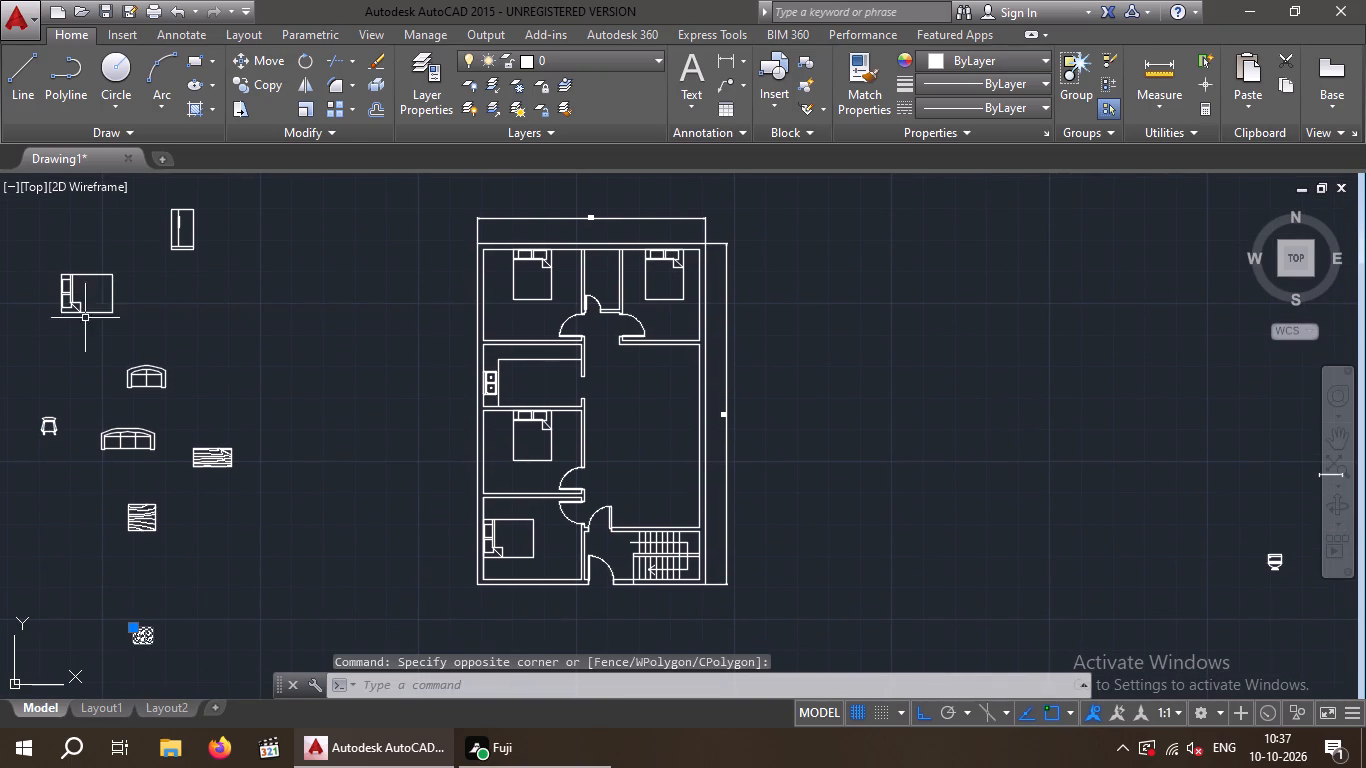
left_click(248, 63)
scroll(140, 623, "up", 3)
scroll(140, 622, "down", 1)
scroll(140, 622, "up", 1)
scroll(140, 622, "down", 1)
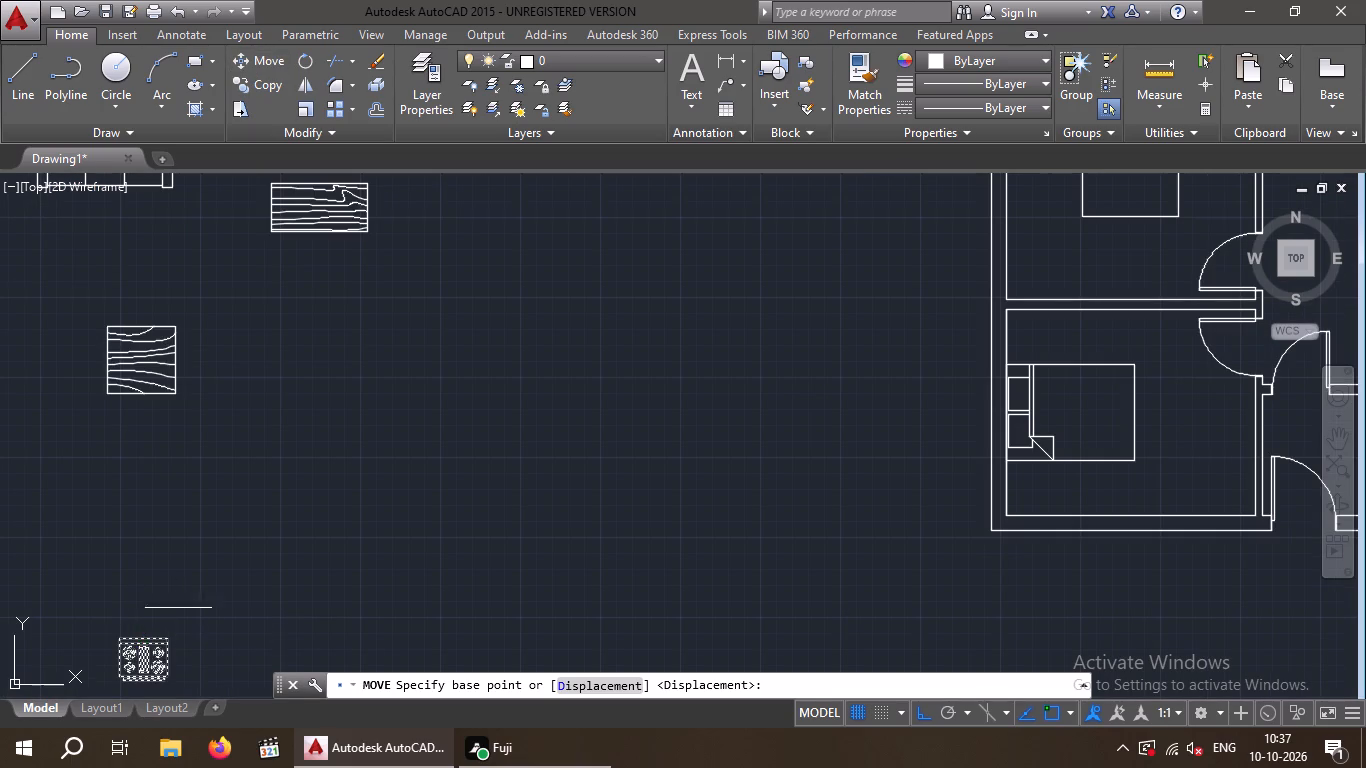
left_click(142, 639)
middle_click_drag(1125, 291, 433, 474)
scroll(567, 278, "down", 1)
middle_click_drag(566, 279, 525, 460)
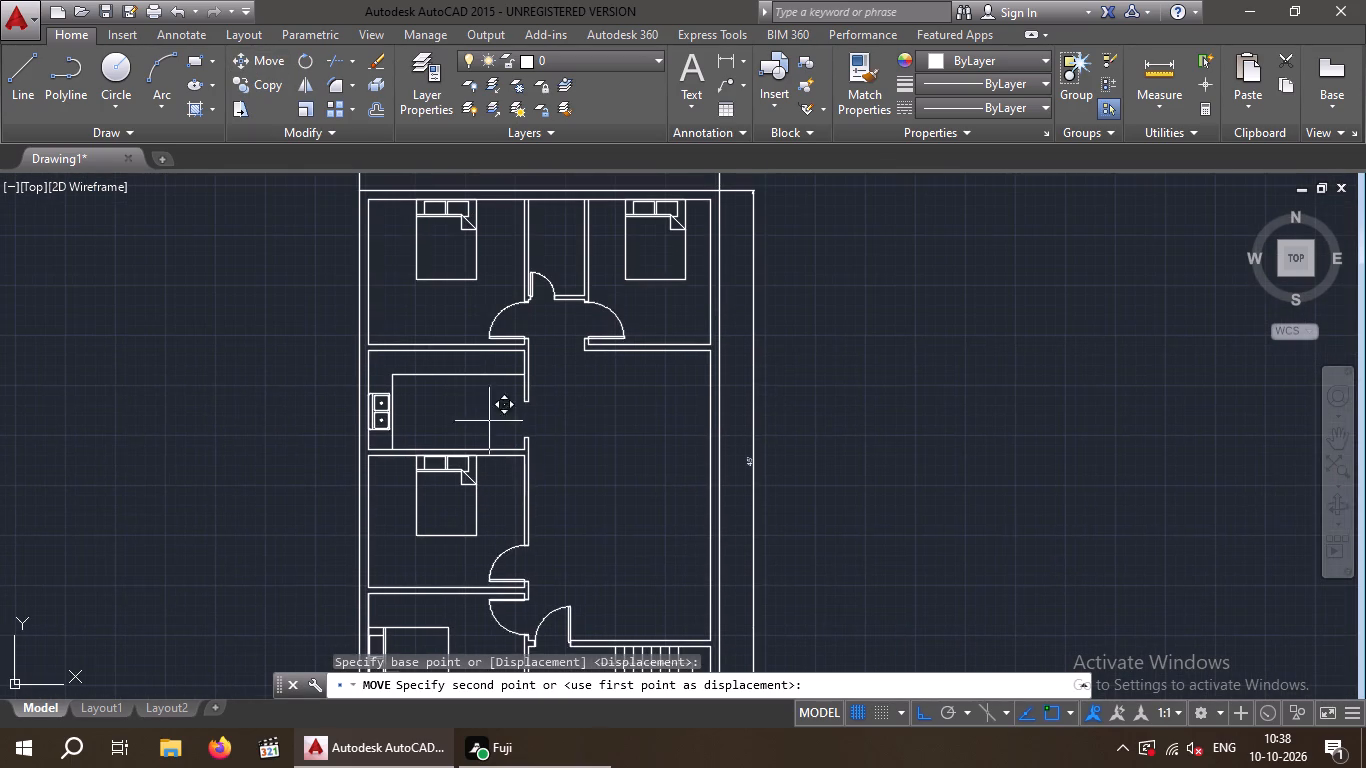
scroll(450, 366, "up", 5)
scroll(459, 281, "down", 3)
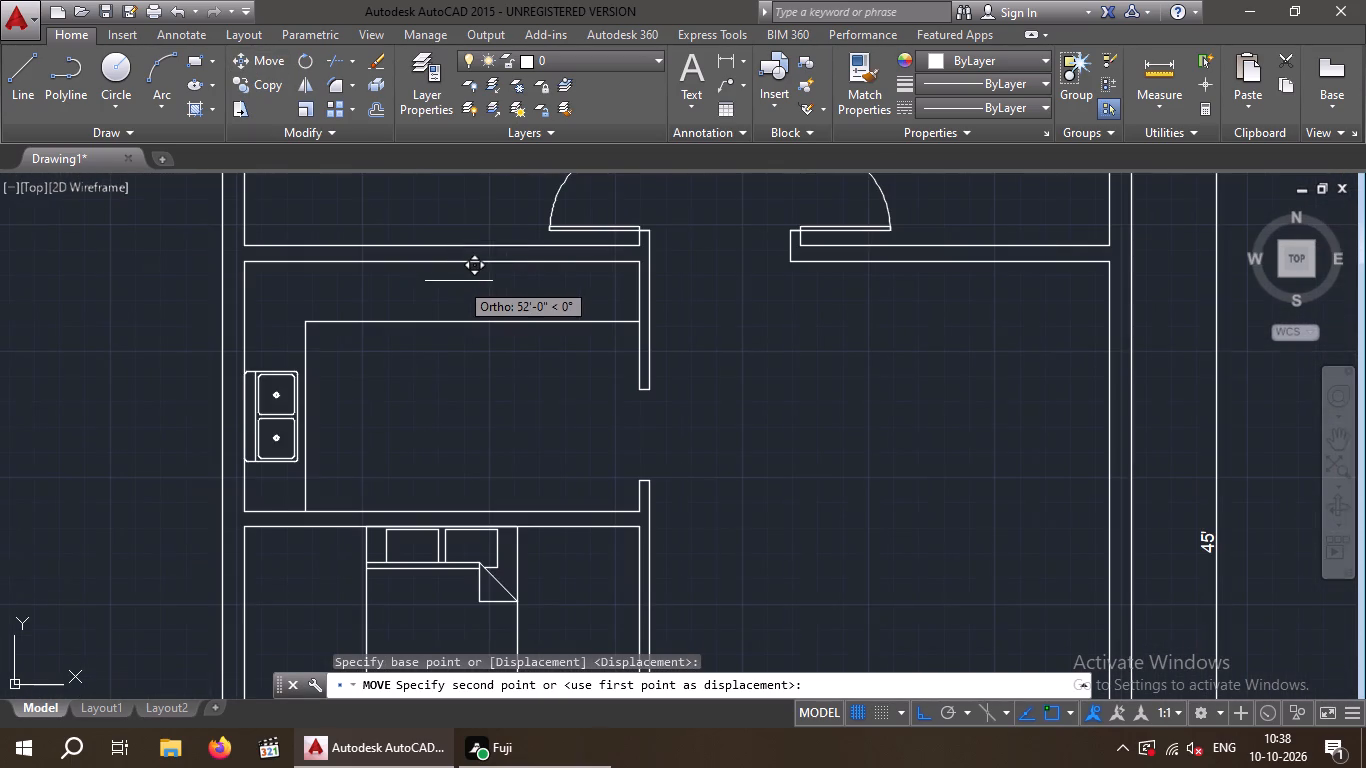
left_click(443, 259)
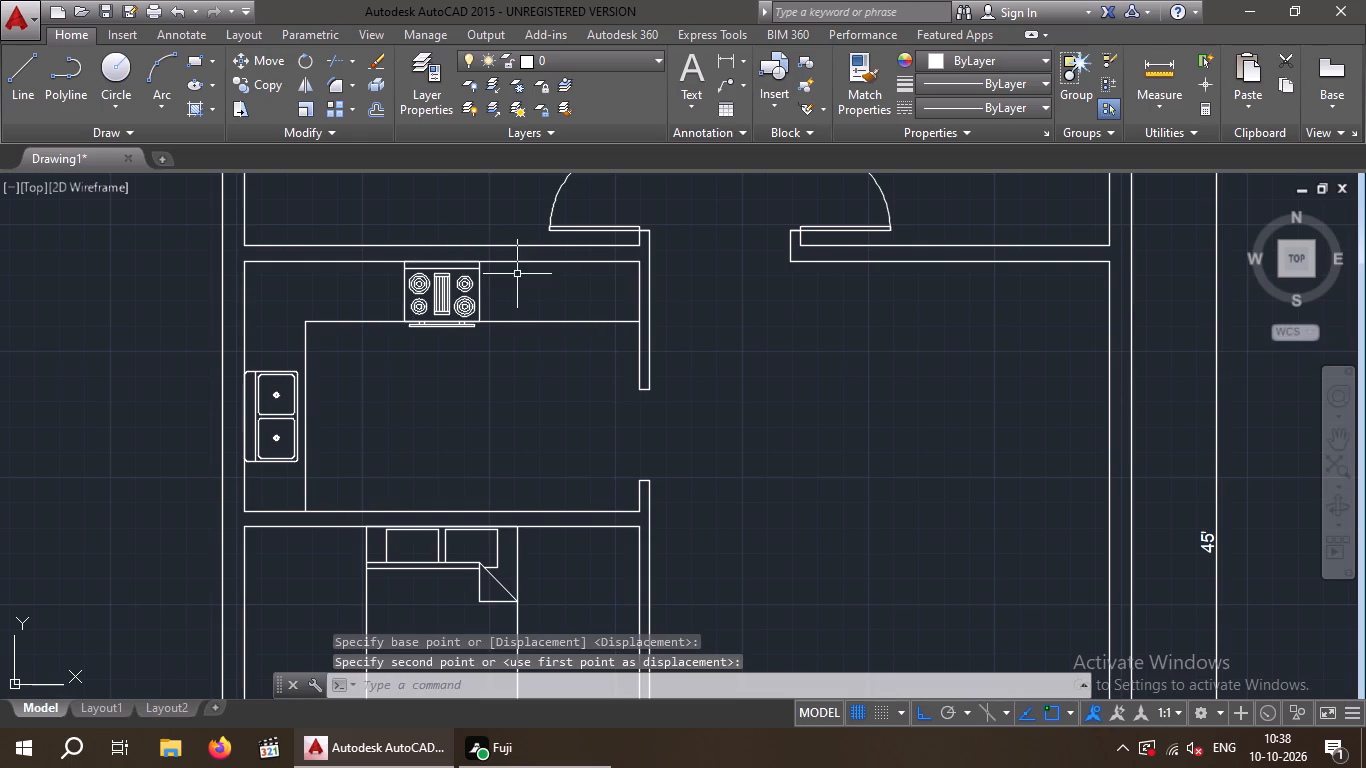
Shift the stove half its width to the right along the kitchen's upper wall, using its corner grip.
scroll(477, 309, "down", 2)
scroll(475, 312, "up", 2)
scroll(491, 393, "down", 2)
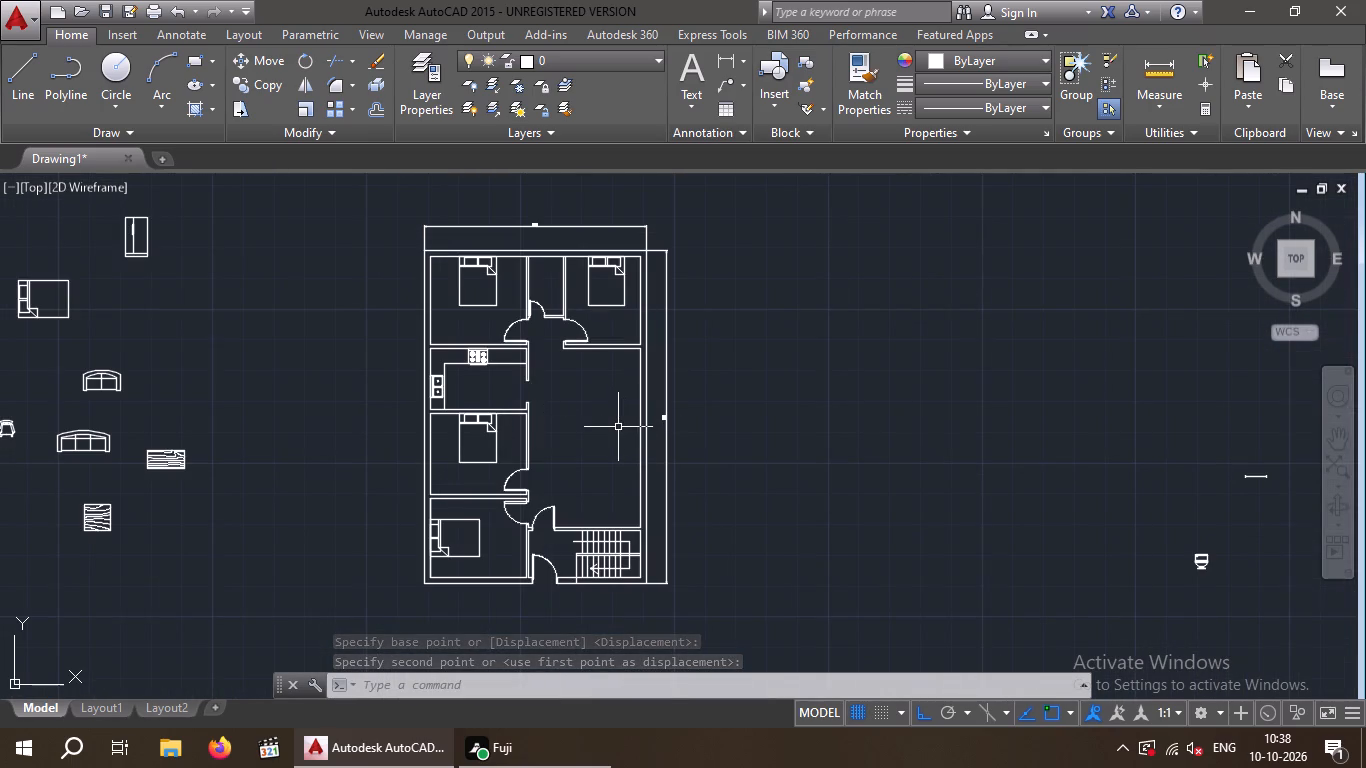
scroll(462, 369, "up", 1)
scroll(464, 368, "down", 1)
scroll(464, 368, "up", 1)
scroll(489, 353, "down", 1)
scroll(488, 353, "up", 3)
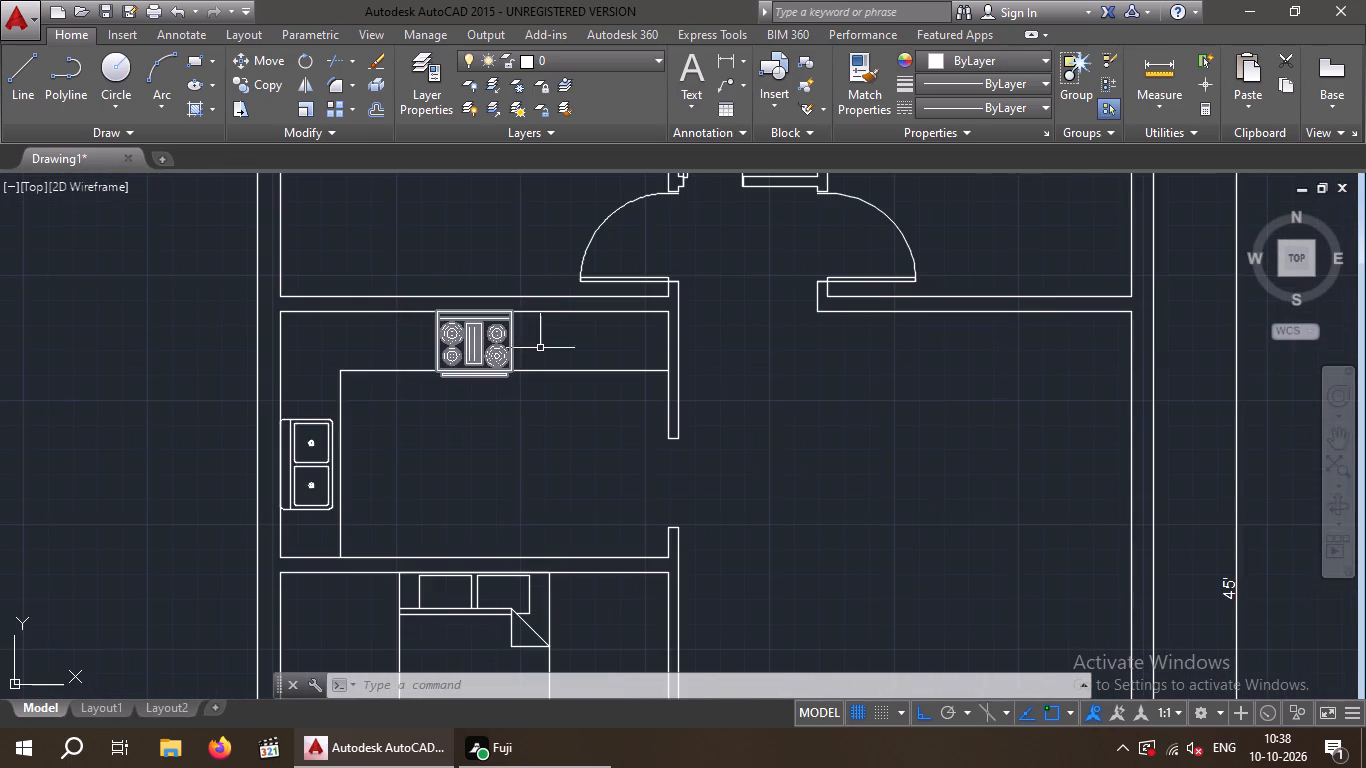
left_click_drag(559, 333, 503, 341)
left_click(446, 342)
key("Right")
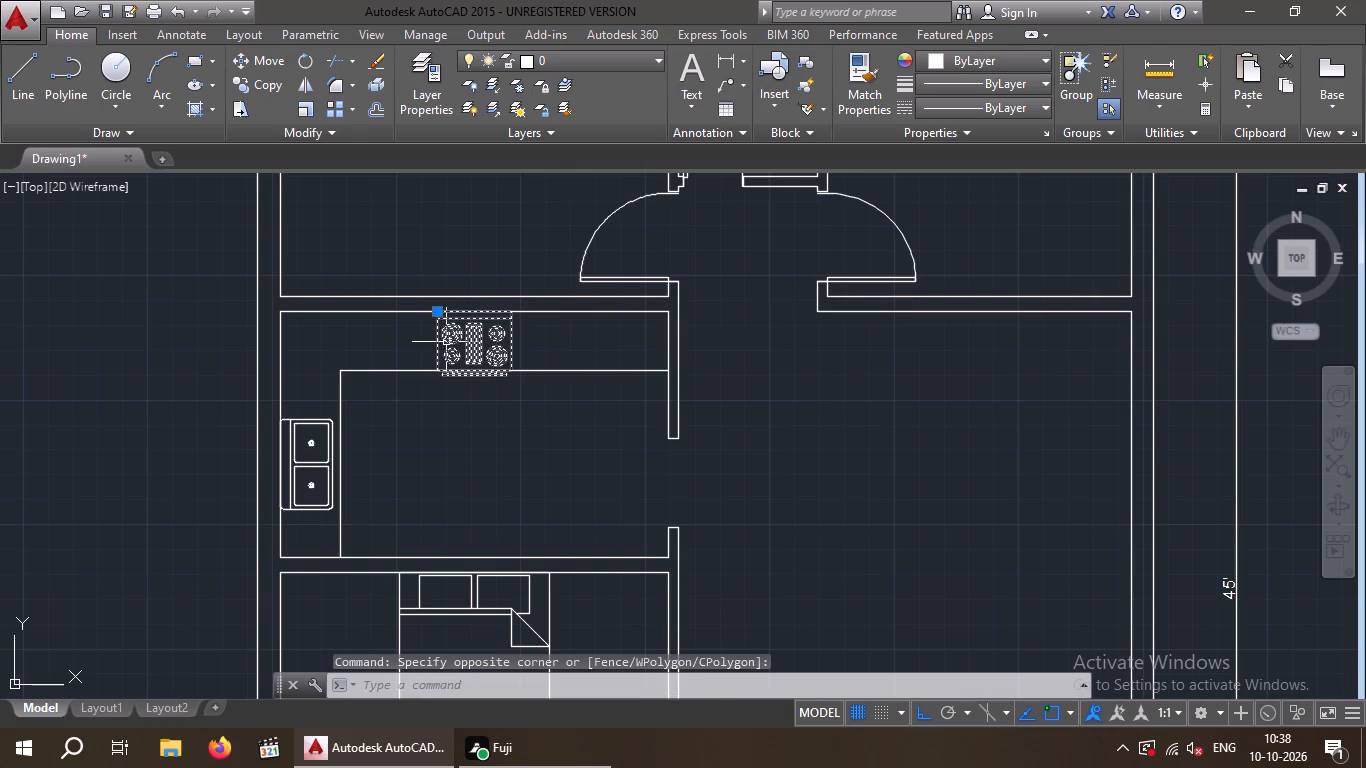
key("Right")
key("Right")
key("Right")
left_click_drag(439, 313, 471, 313)
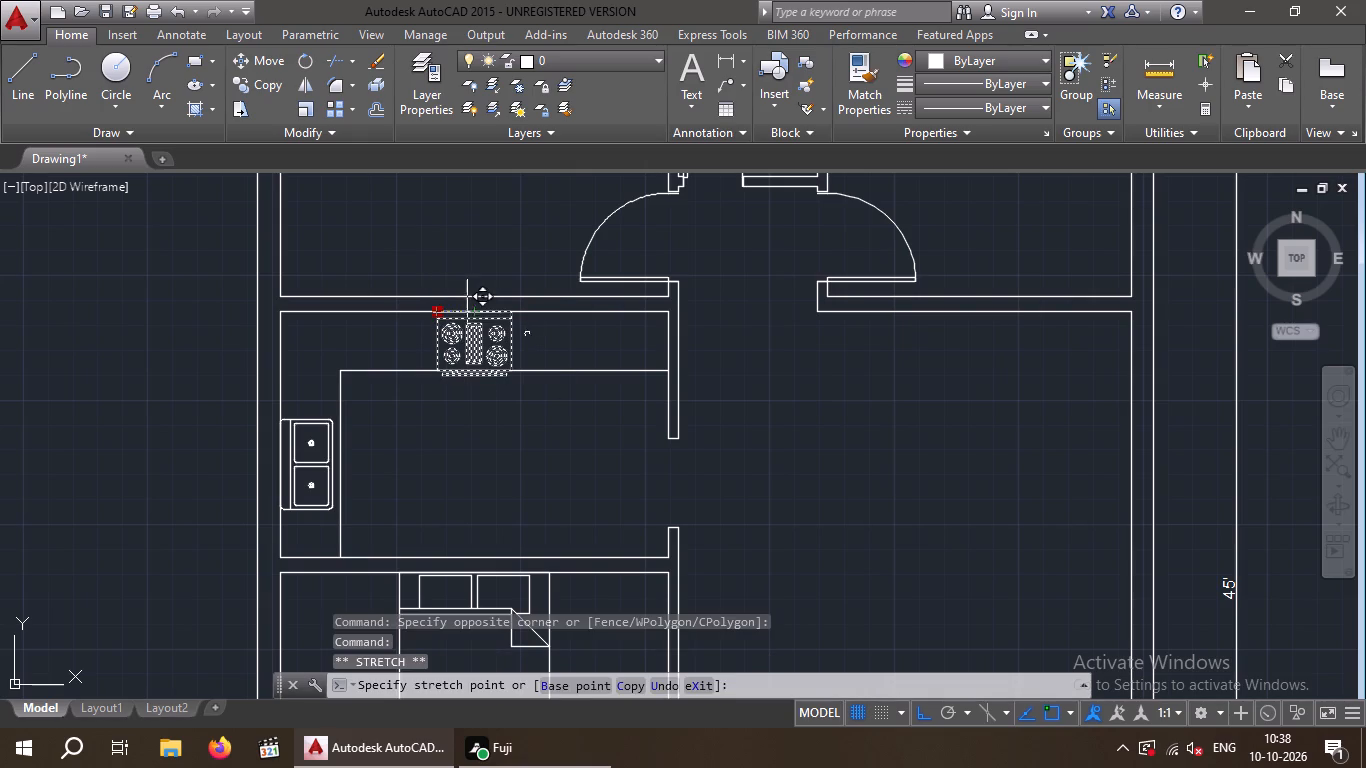
left_click_drag(471, 313, 535, 310)
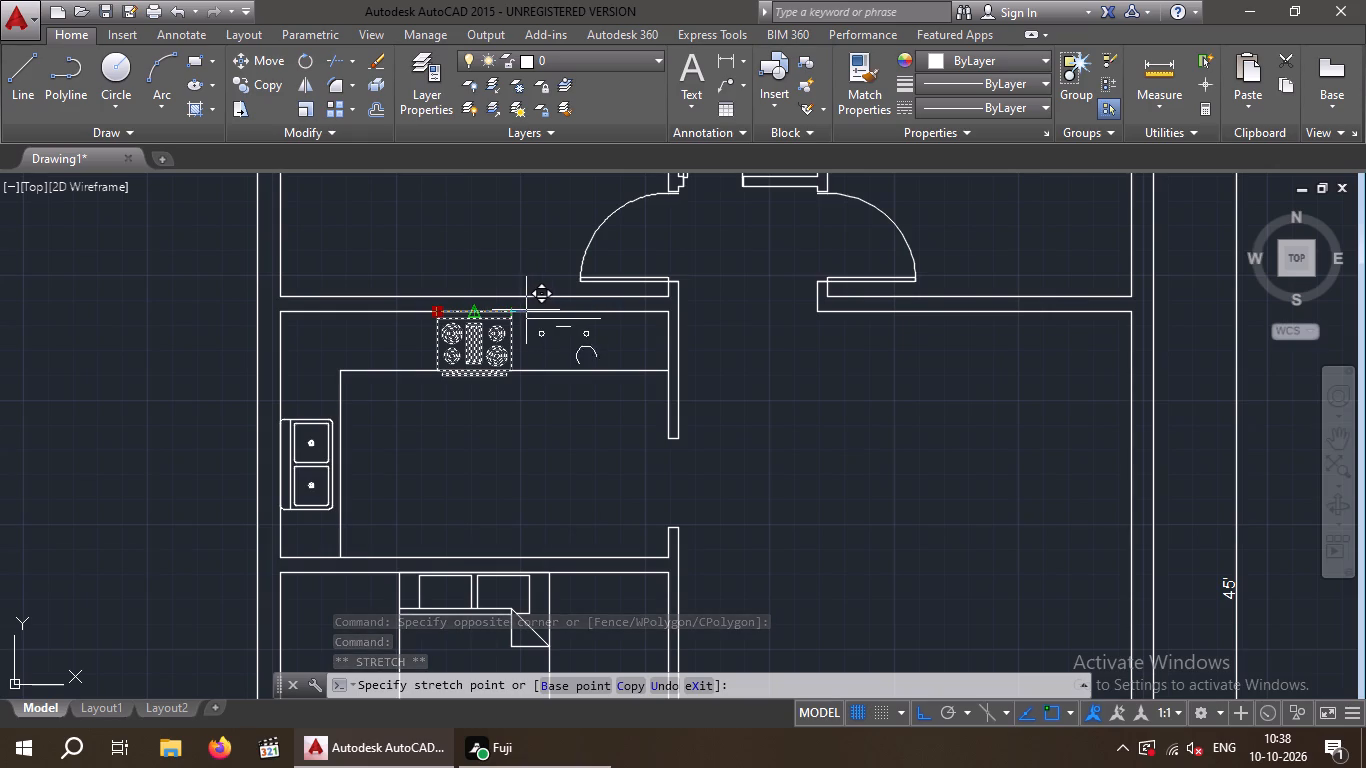
left_click(526, 310)
key("Escape")
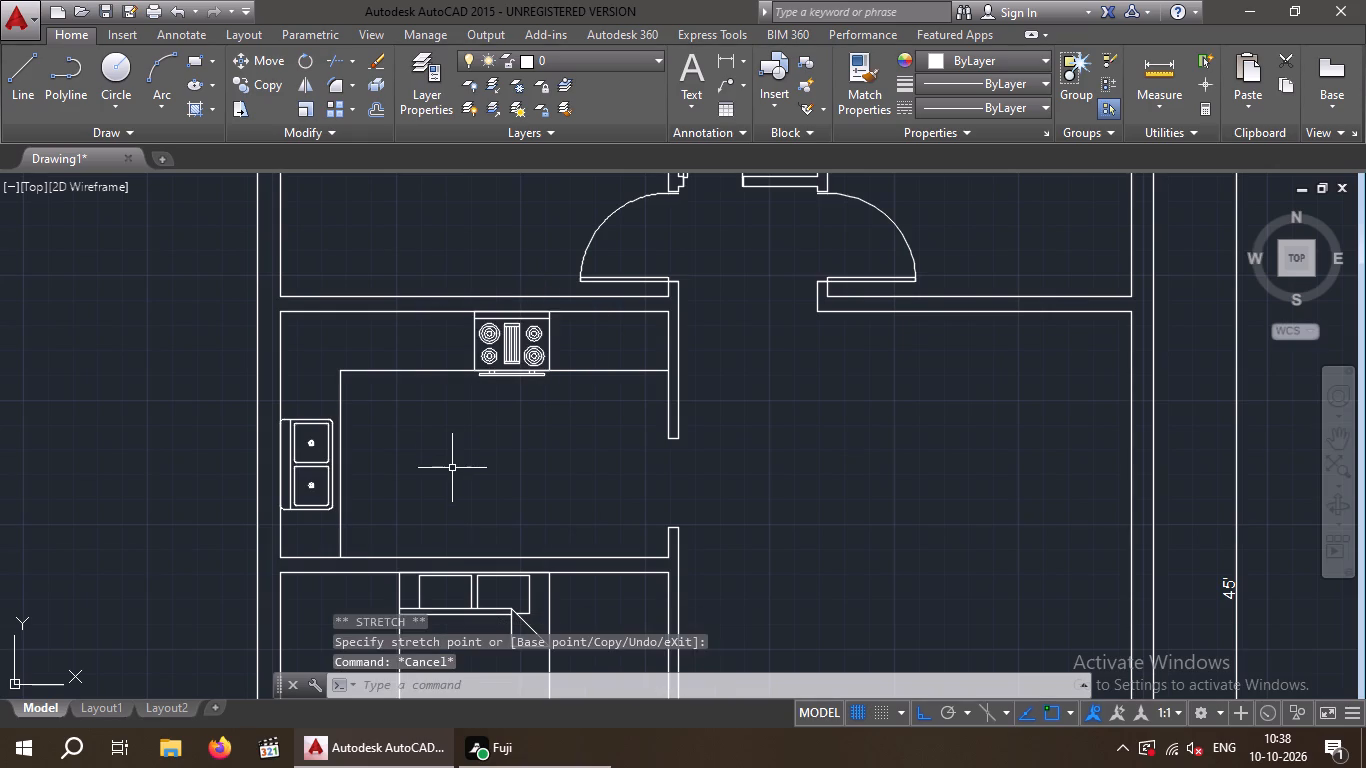
Draw a horizontal line about 58' long leftward from the midpoint of the large hall's right inner wall, with Ortho on.
scroll(452, 469, "down", 2)
scroll(554, 519, "down", 1)
scroll(554, 519, "up", 2)
middle_click_drag(538, 509, 515, 428)
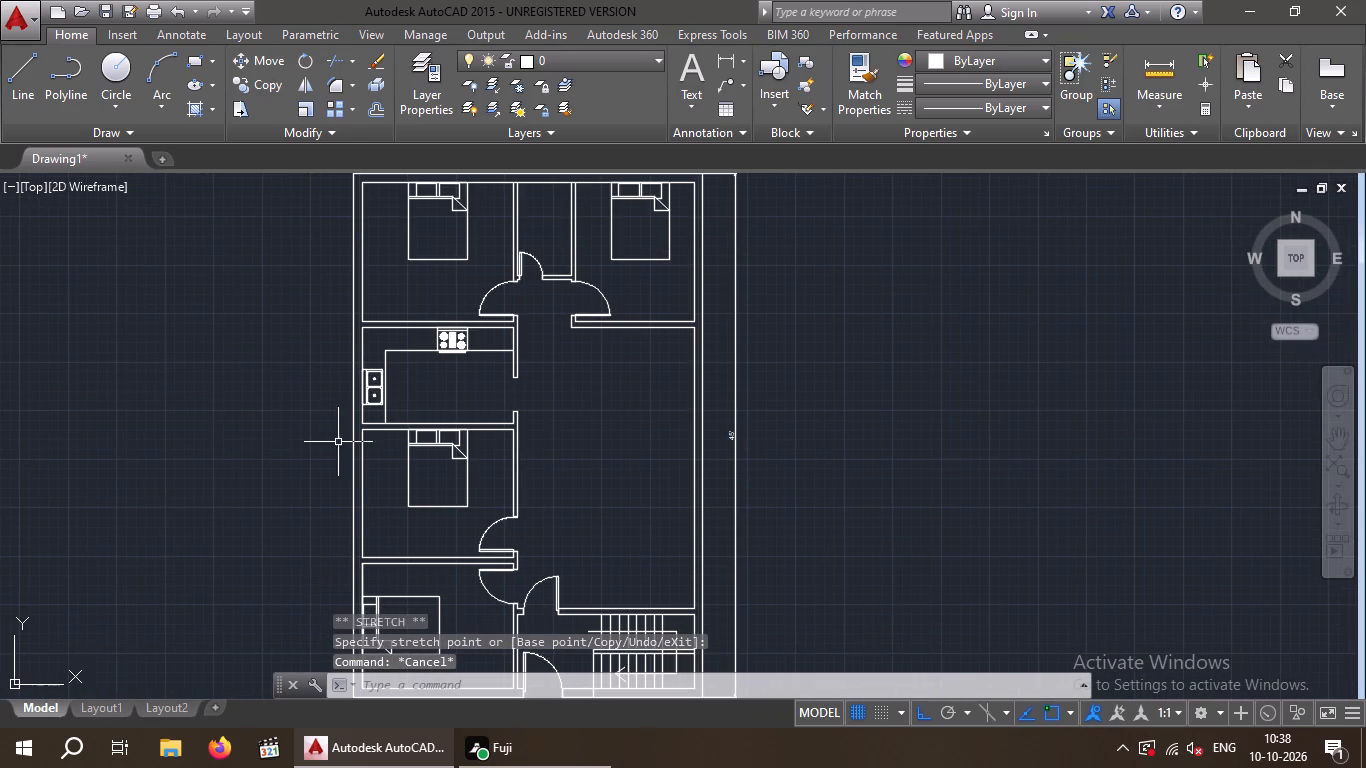
scroll(330, 441, "down", 2)
middle_click(330, 441)
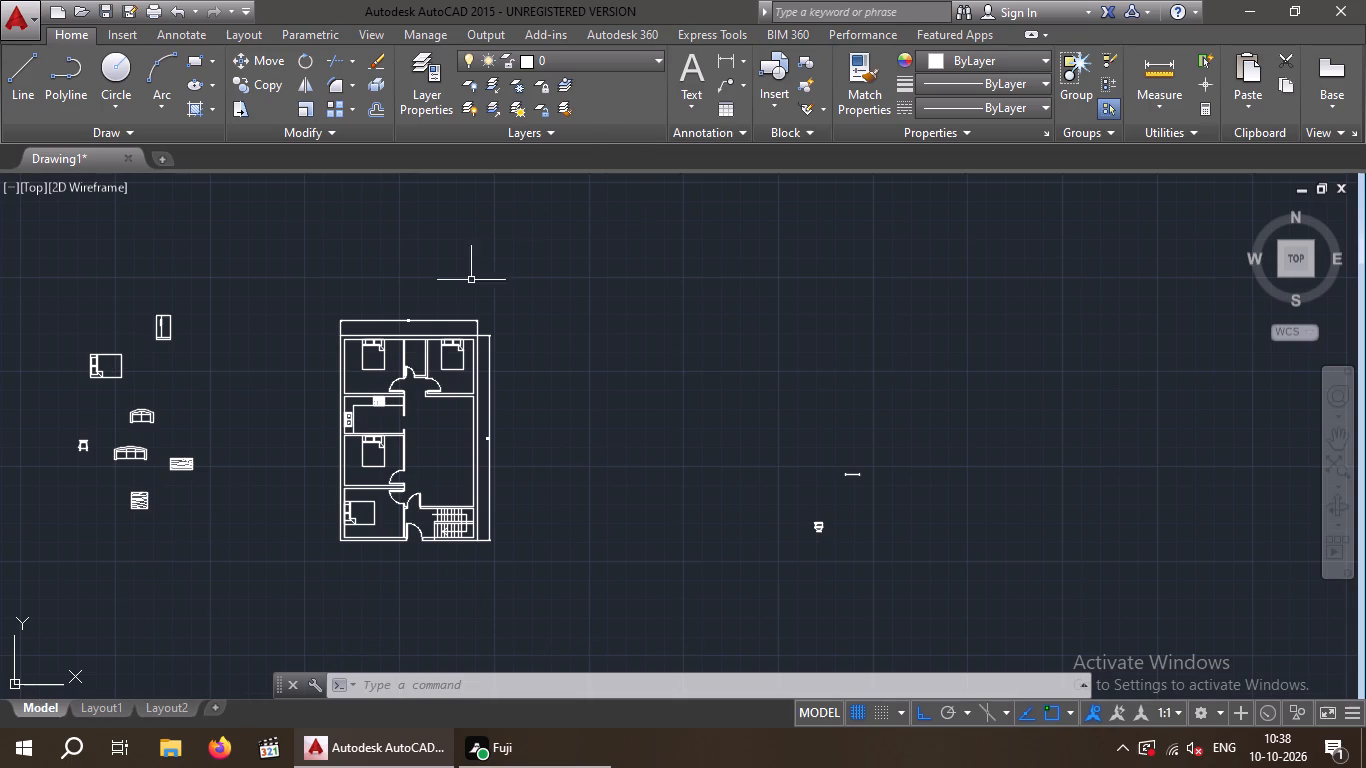
left_click(22, 64)
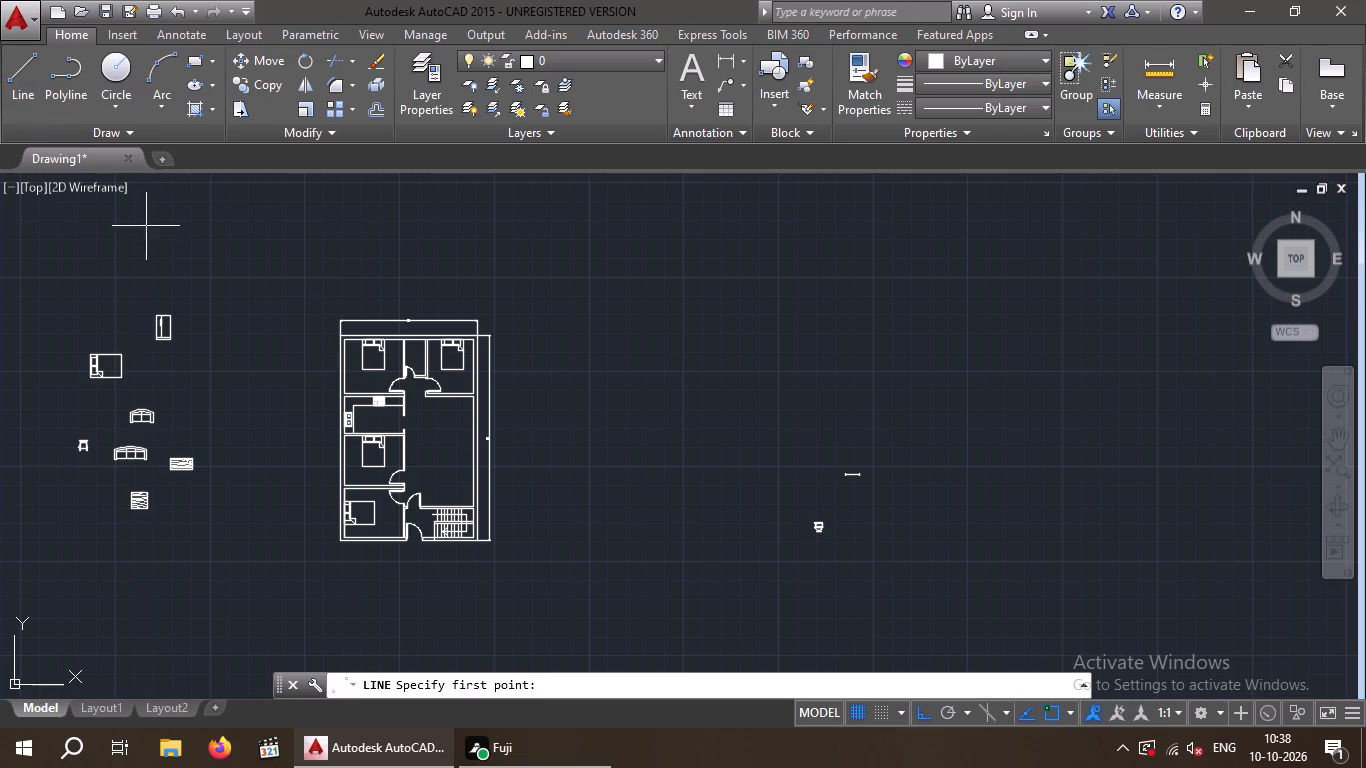
scroll(471, 434, "up", 1)
scroll(471, 434, "down", 1)
scroll(471, 434, "up", 4)
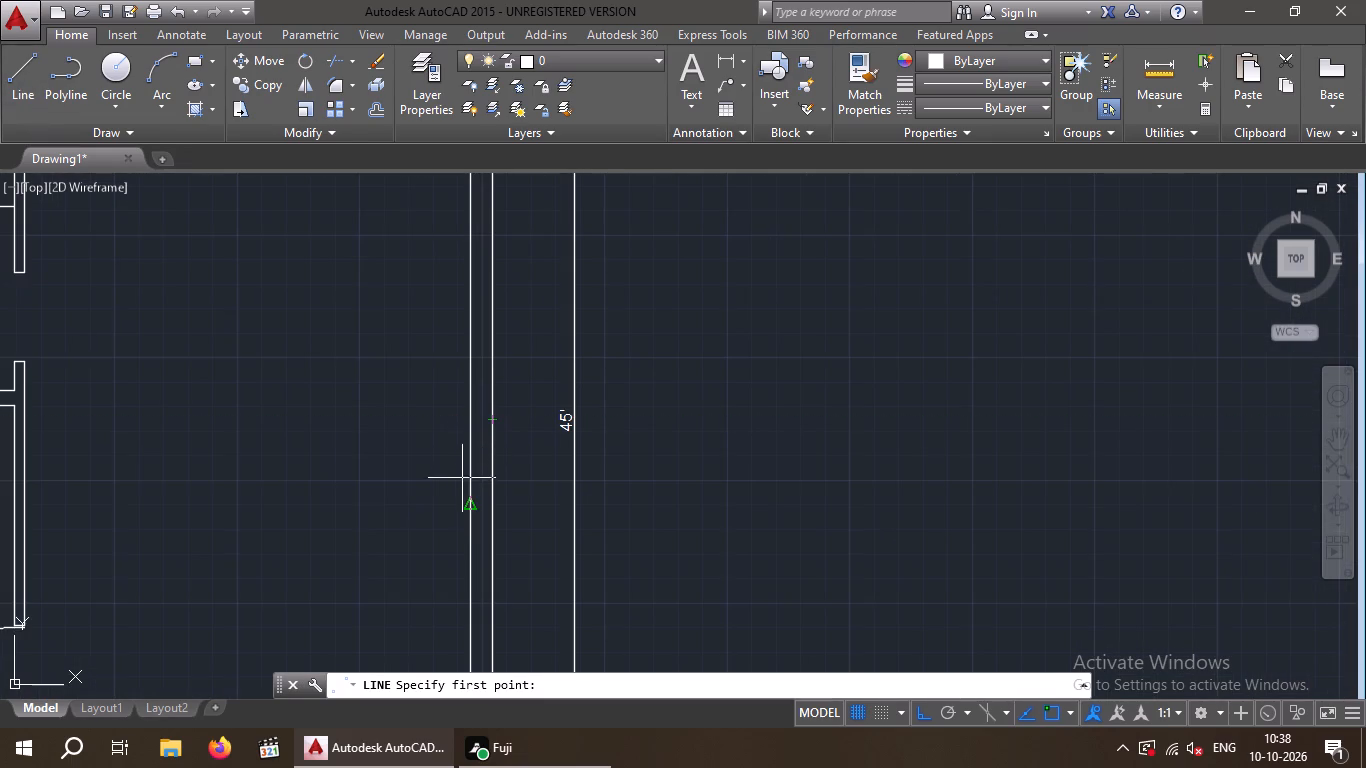
scroll(465, 499, "down", 3)
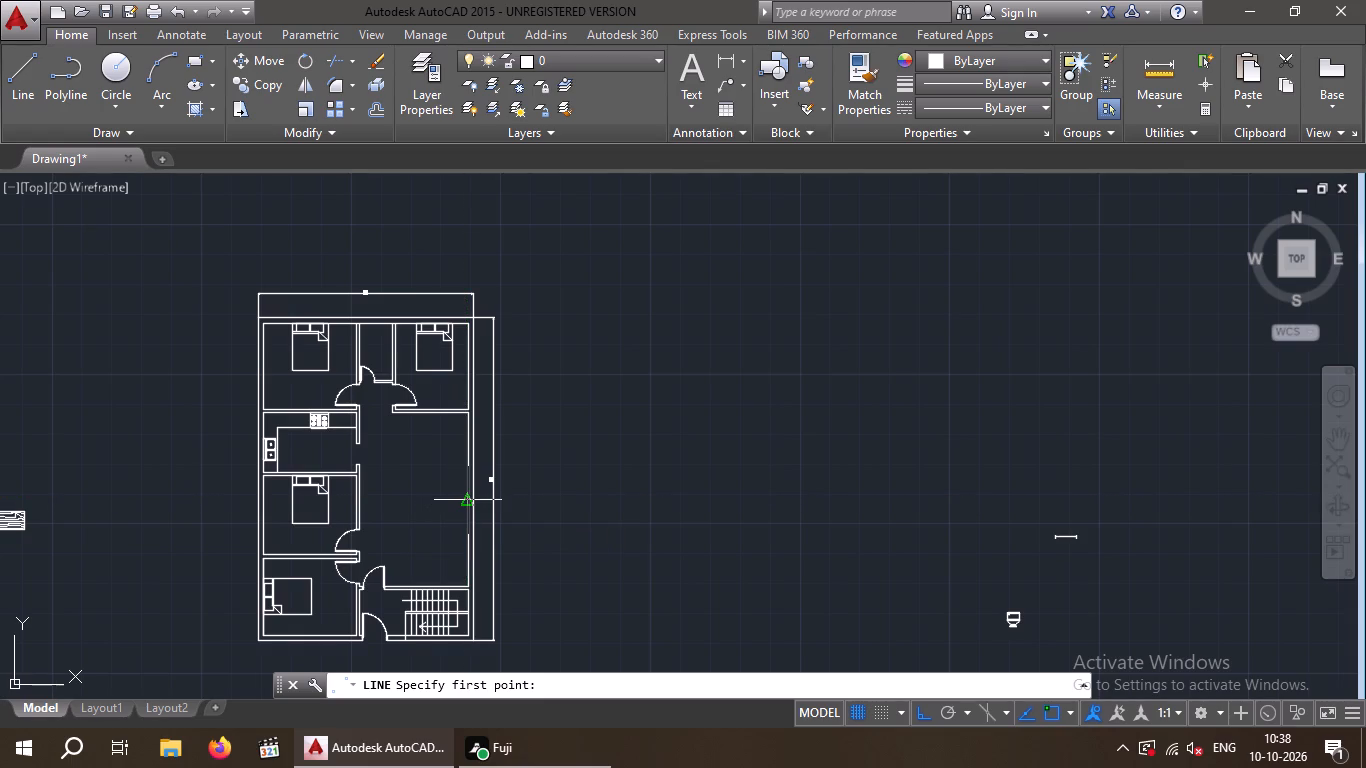
key("F8")
left_click_drag(464, 503, 448, 506)
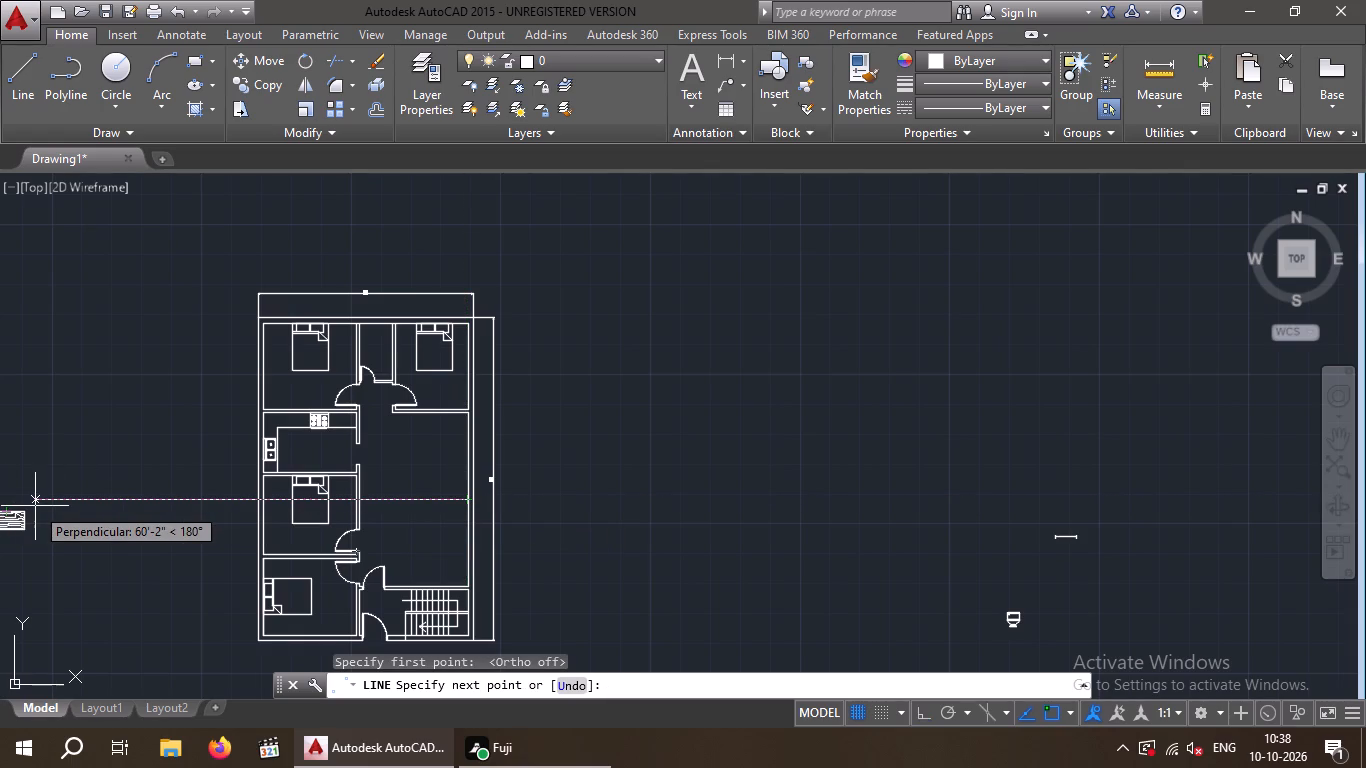
key("F8")
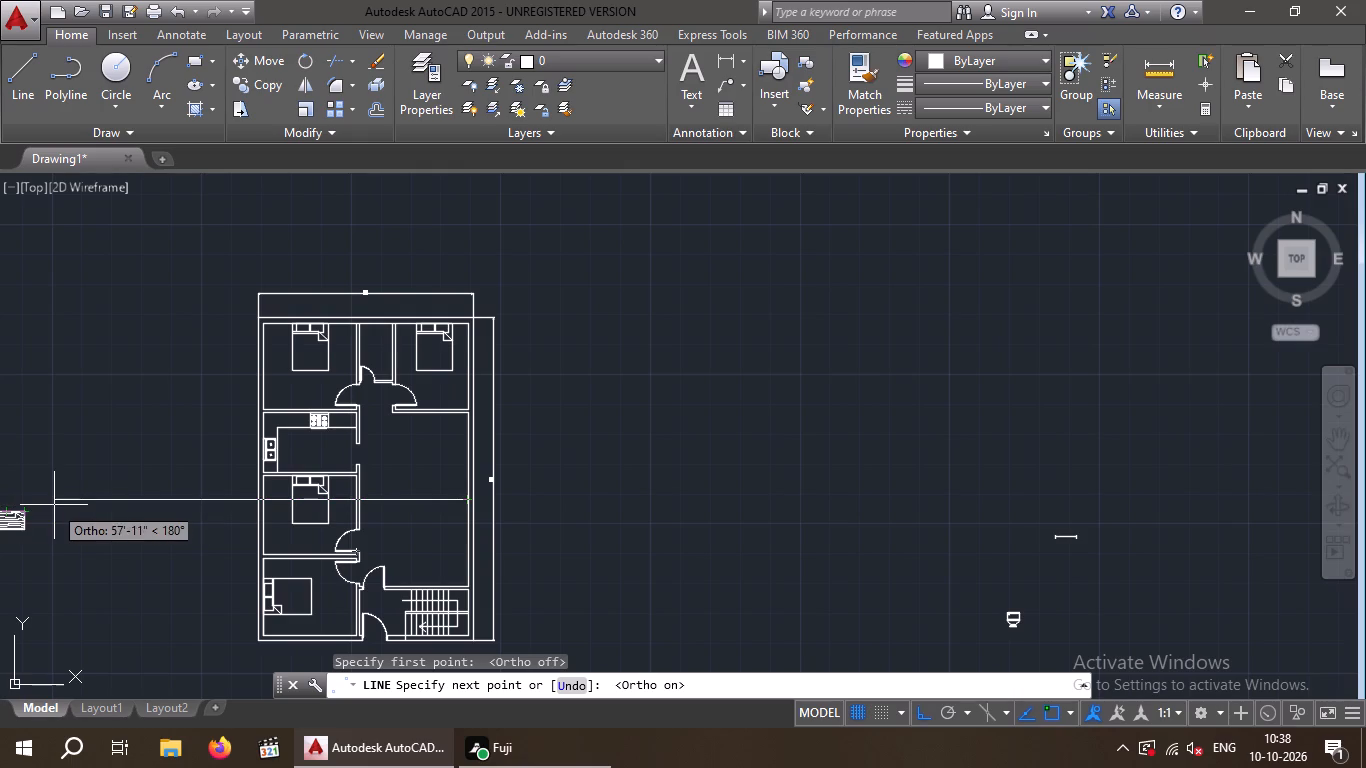
left_click(56, 503)
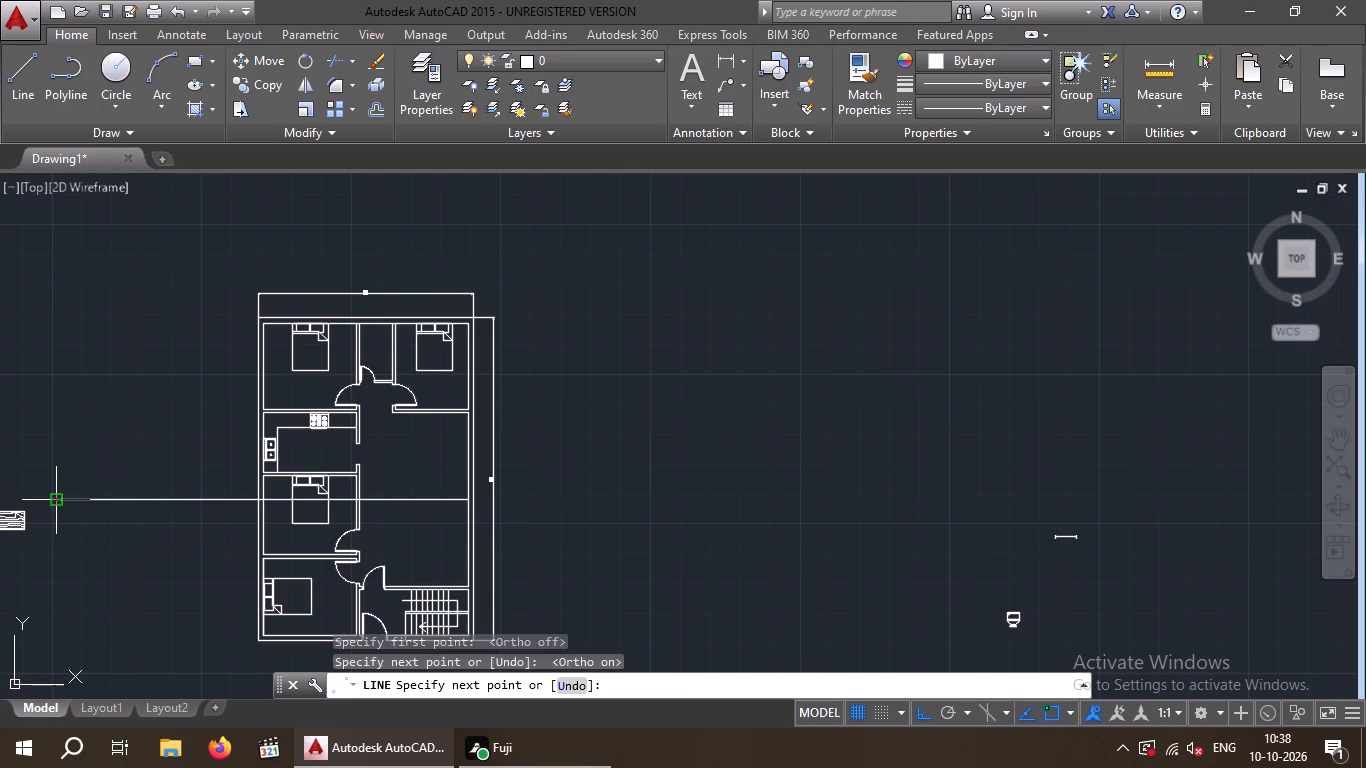
key("Escape")
key("Escape")
Draw a line along the large hall's right inner wall, from its upper corner down to the horizontal guide line's end.
middle_click_drag(397, 483, 388, 462)
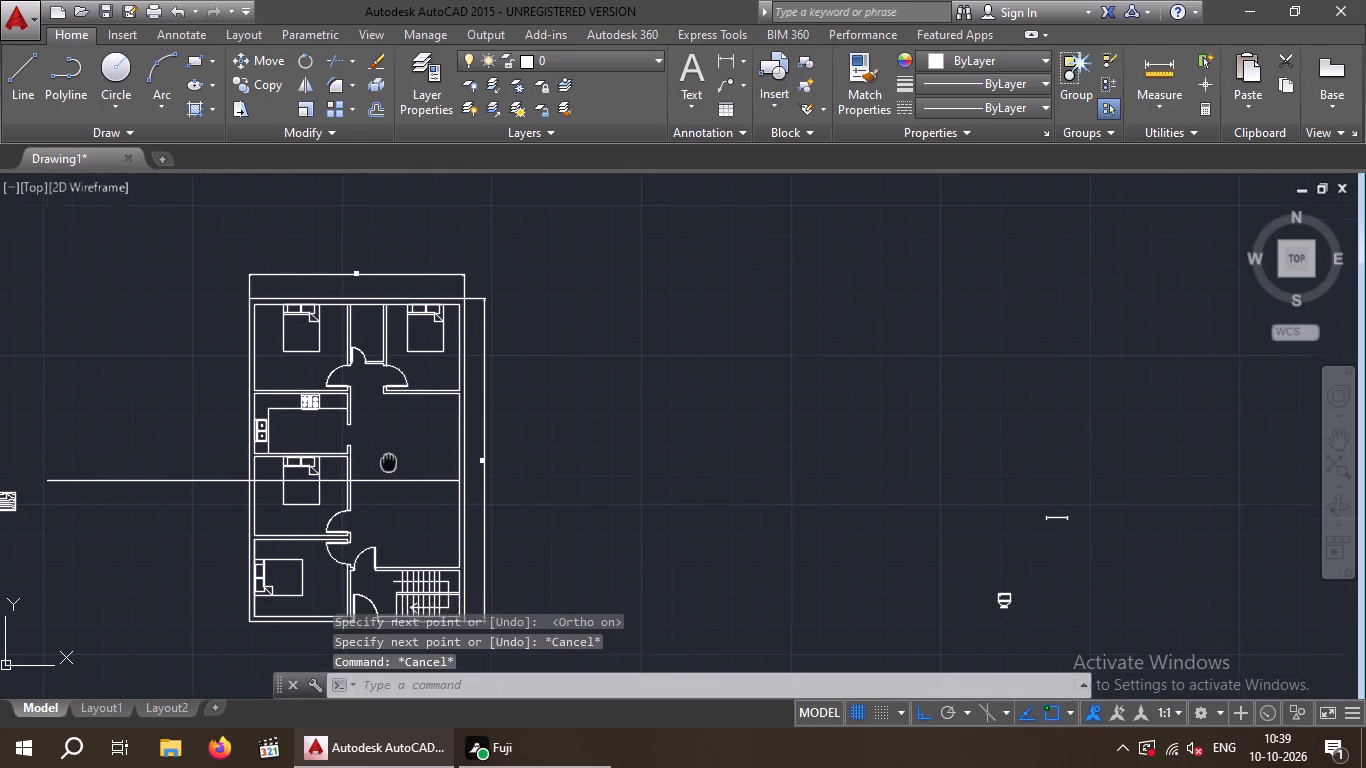
middle_click_drag(388, 462, 386, 439)
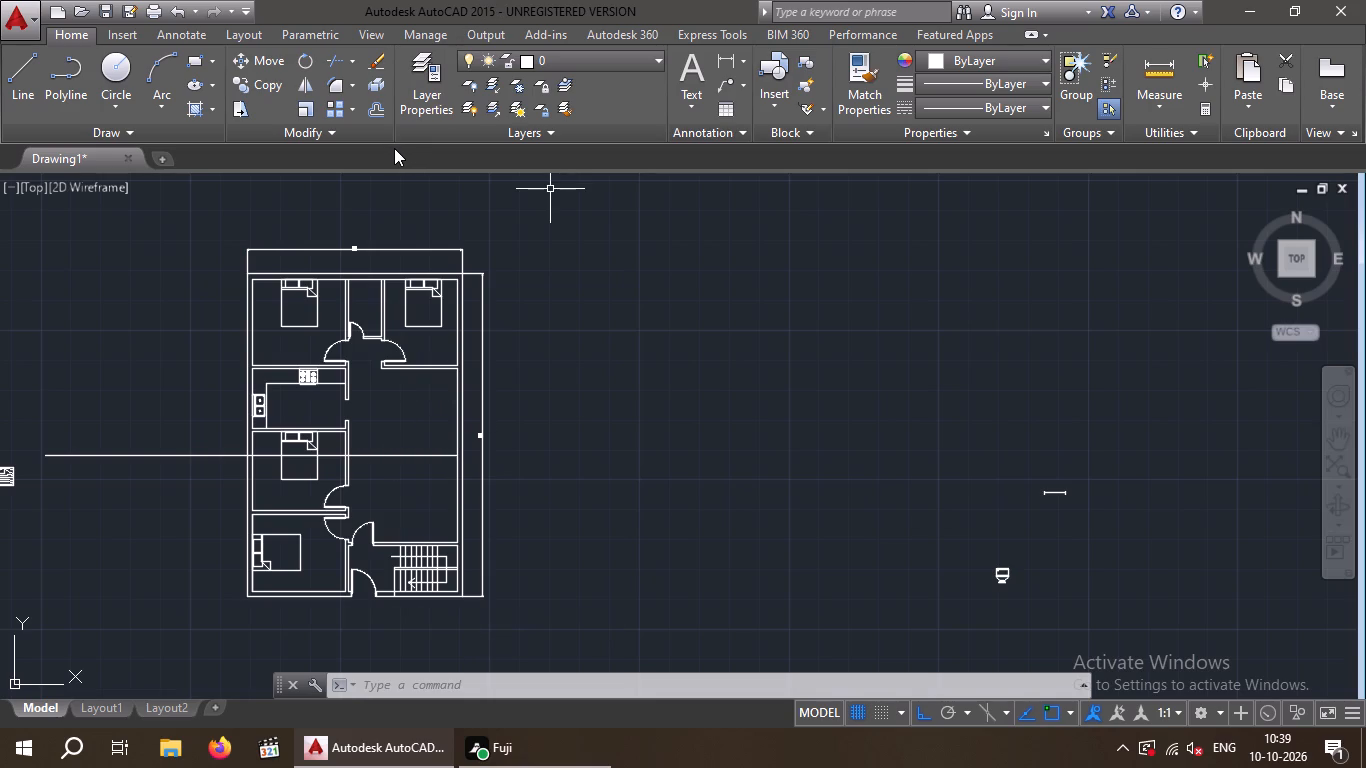
key("Escape")
key("Escape")
left_click(27, 68)
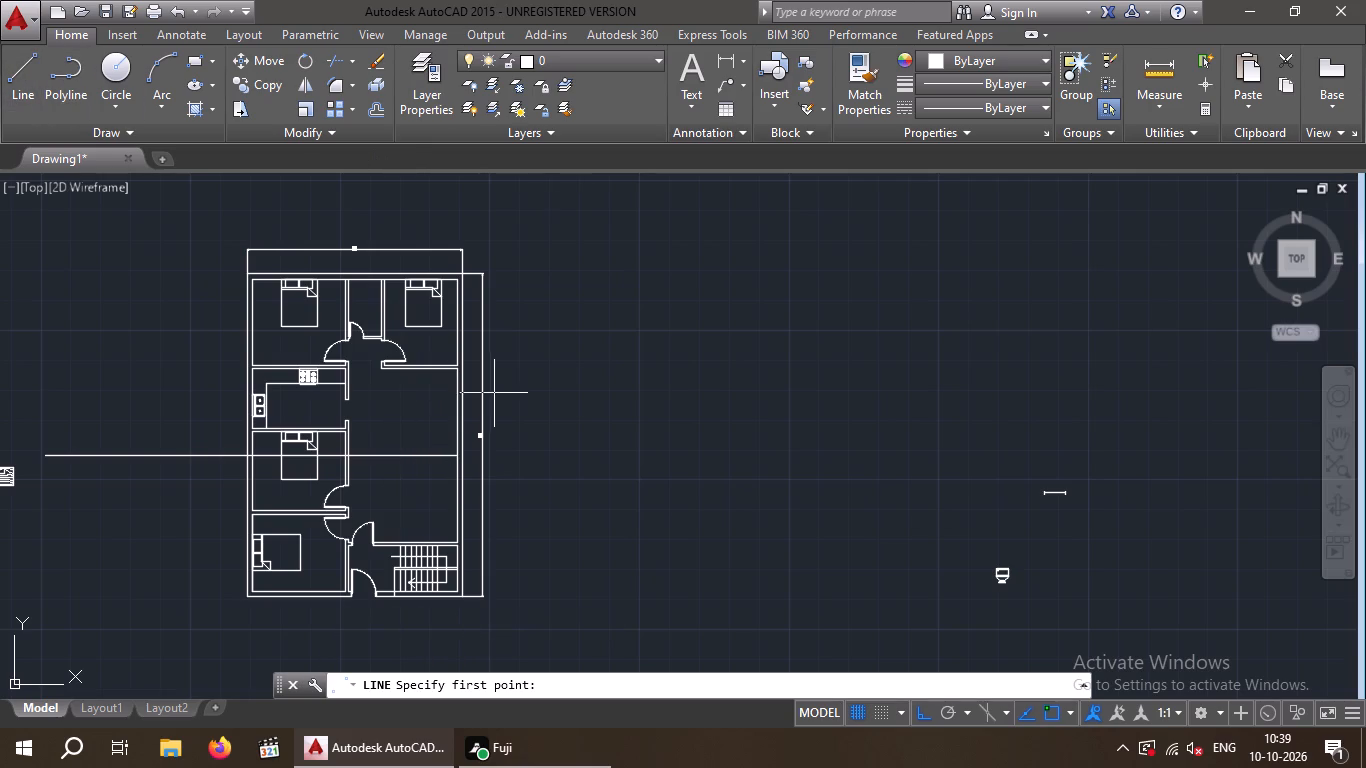
scroll(457, 367, "up", 5)
left_click(414, 393)
scroll(410, 507, "down", 2)
scroll(409, 507, "up", 1)
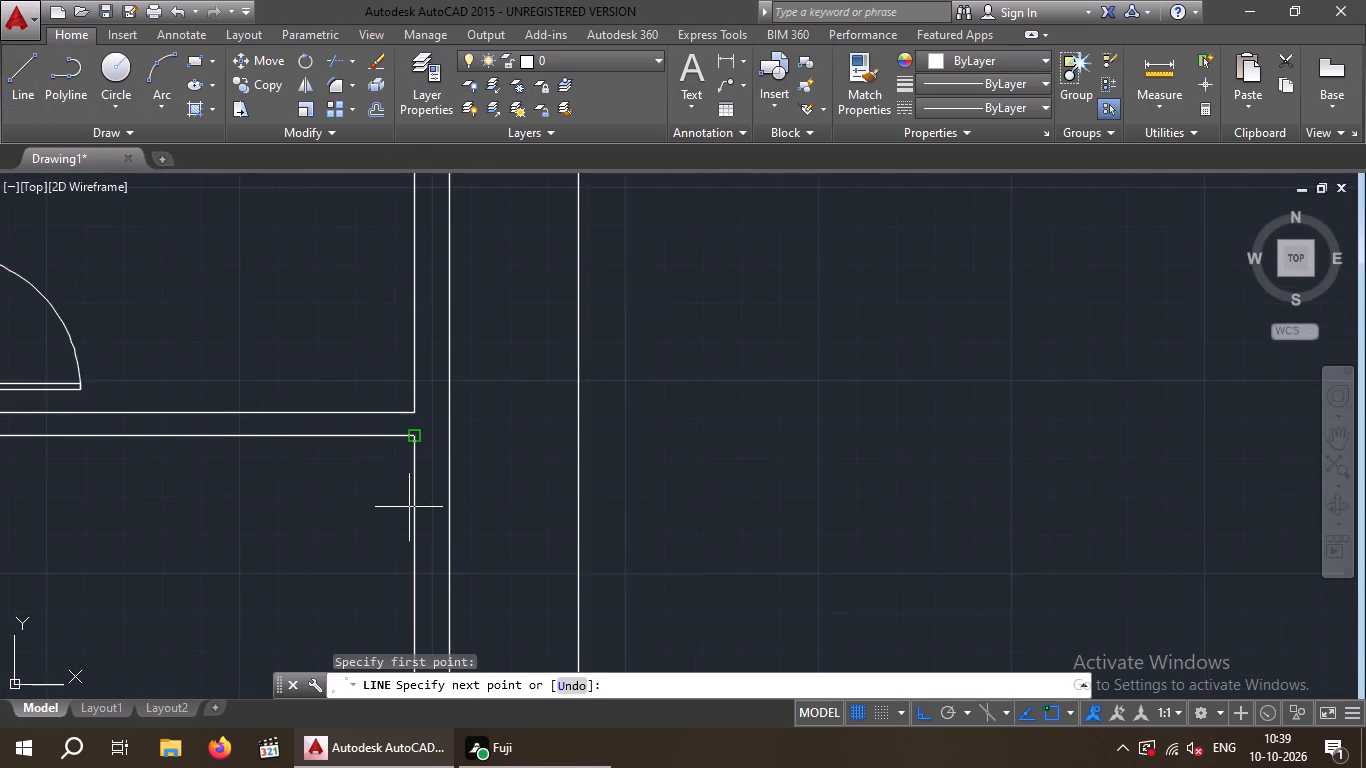
middle_click_drag(408, 504, 453, 193)
middle_click_drag(391, 503, 436, 185)
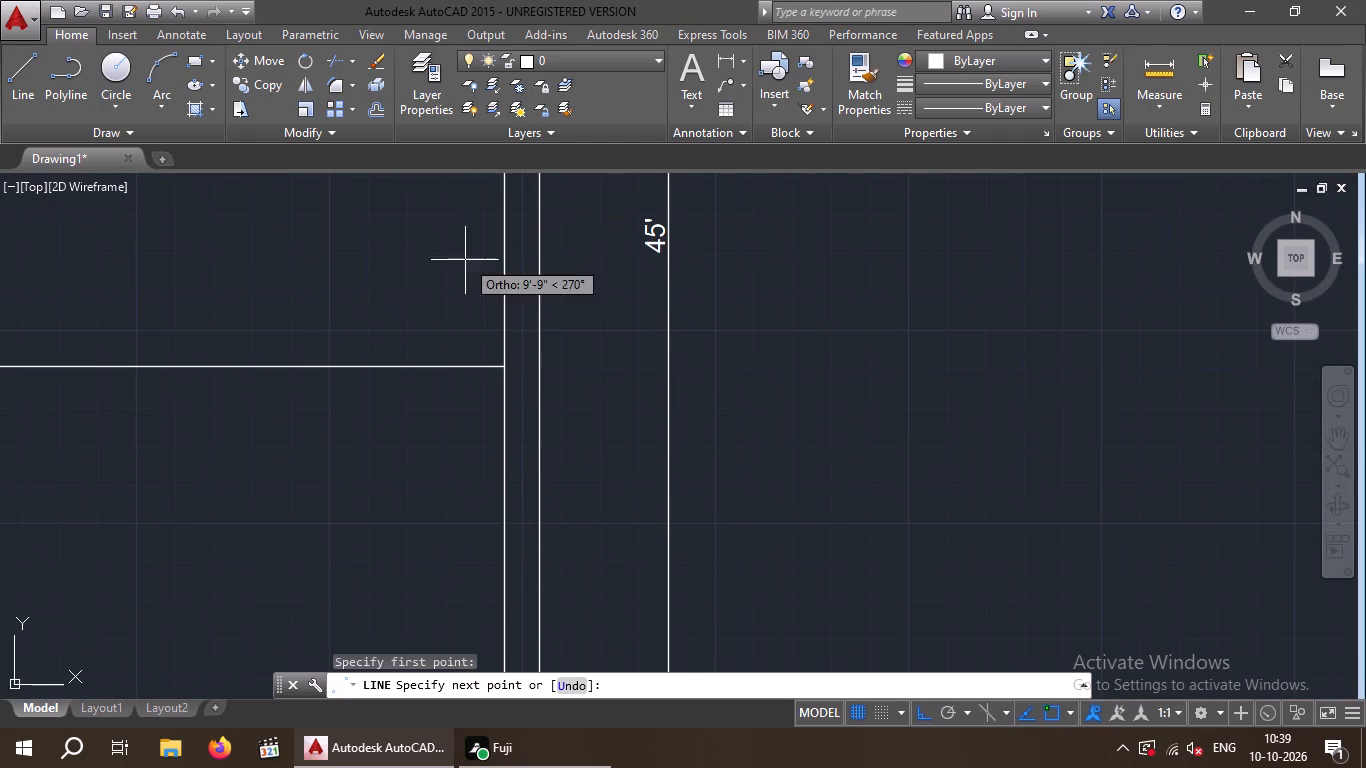
left_click(505, 370)
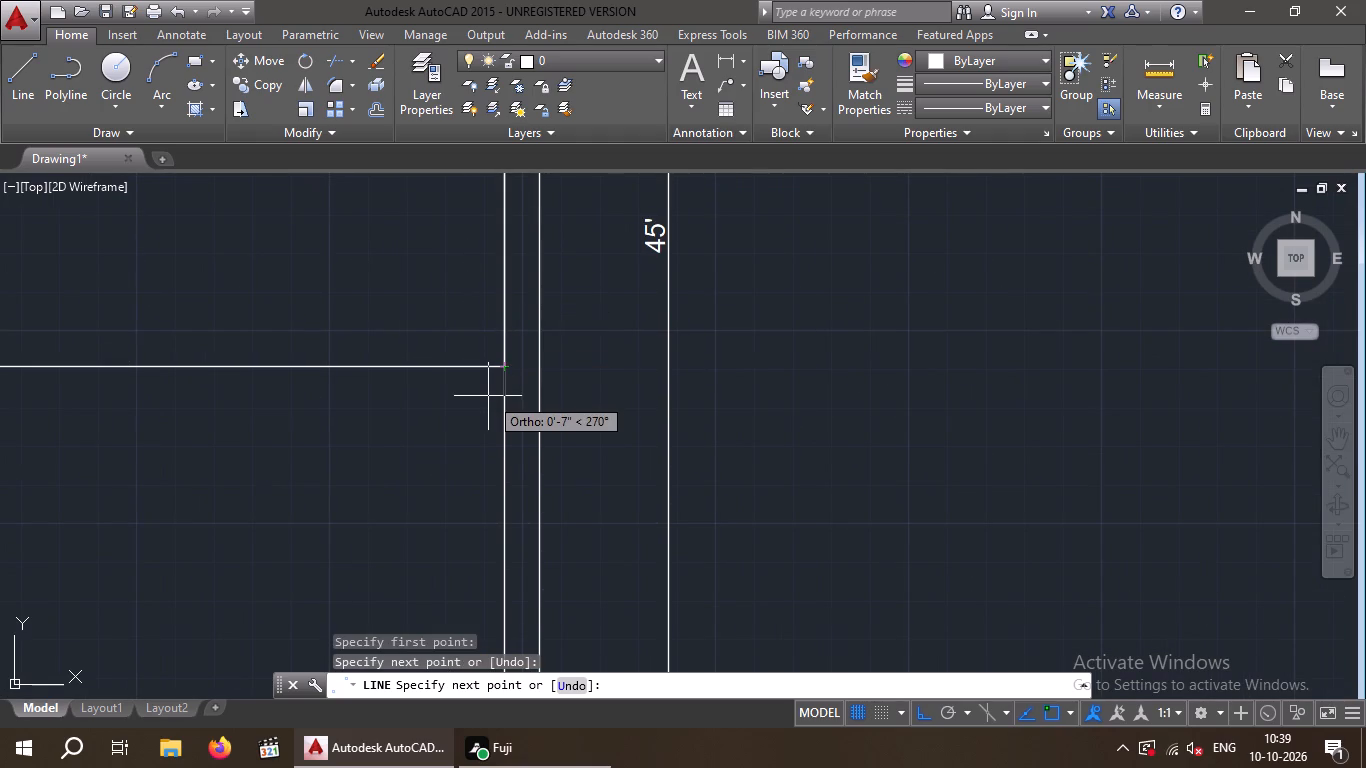
key("space")
Draw a second line from the guide line's end down the hall's right wall to the corner above the stairs.
key("space")
left_click(506, 361)
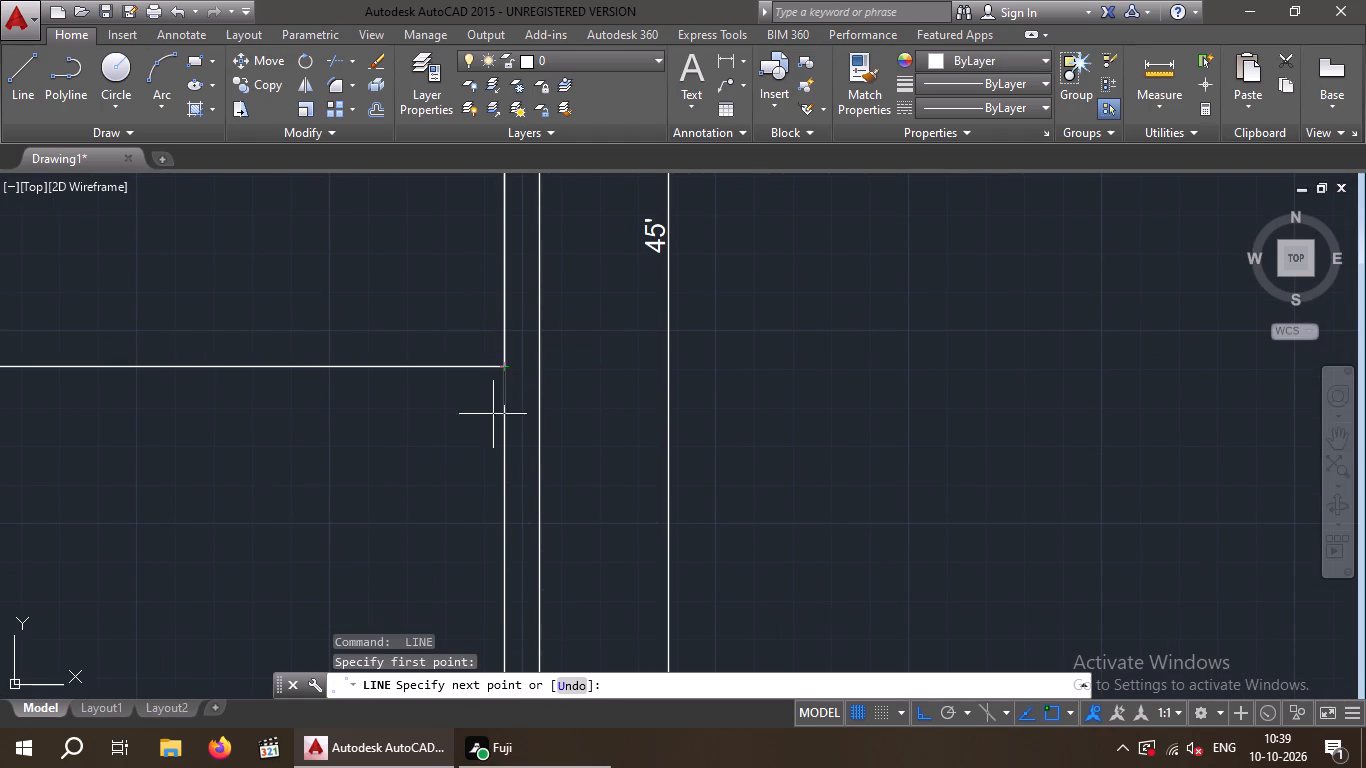
scroll(496, 459, "down", 1)
scroll(496, 459, "up", 1)
scroll(495, 475, "down", 2)
middle_click_drag(484, 466, 474, 90)
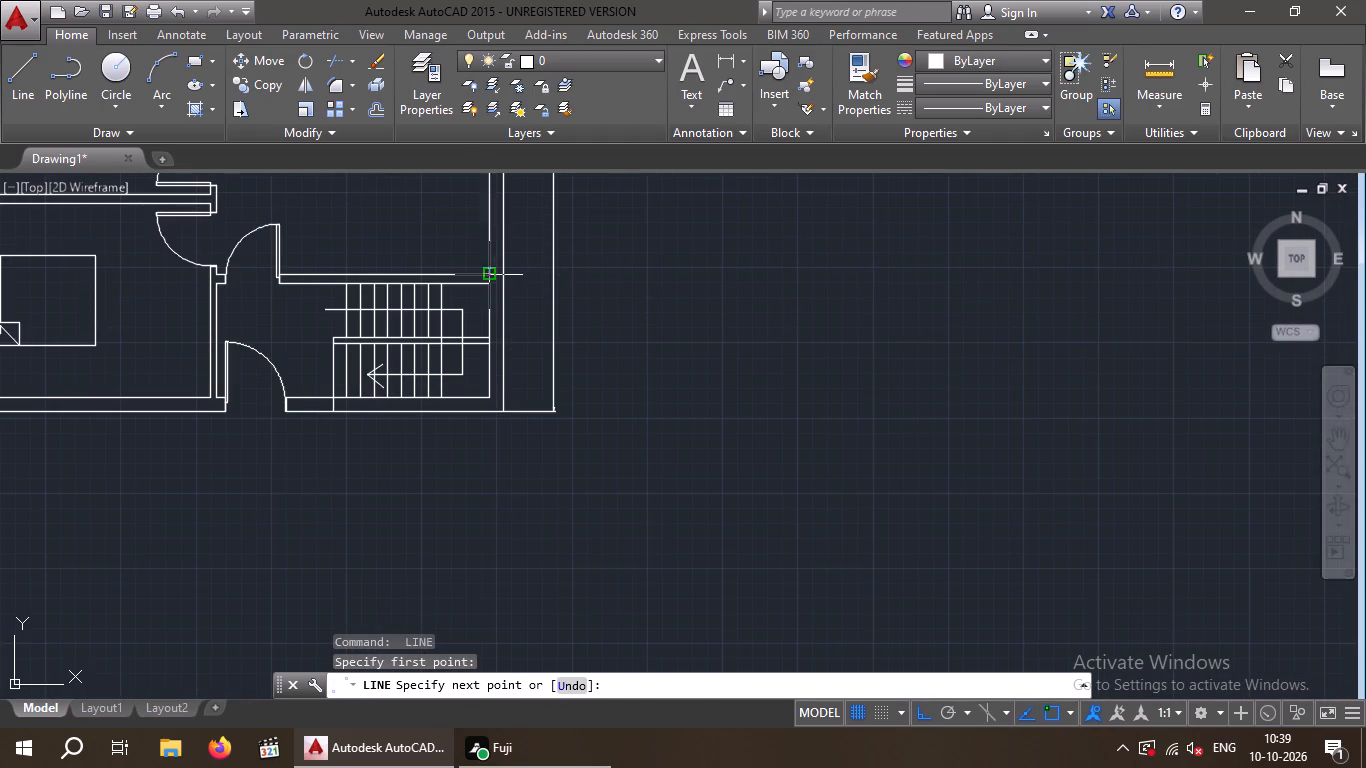
left_click(493, 278)
key("space")
Erase the long horizontal guide line crossing the large hall and the middle bedroom.
scroll(591, 249, "down", 1)
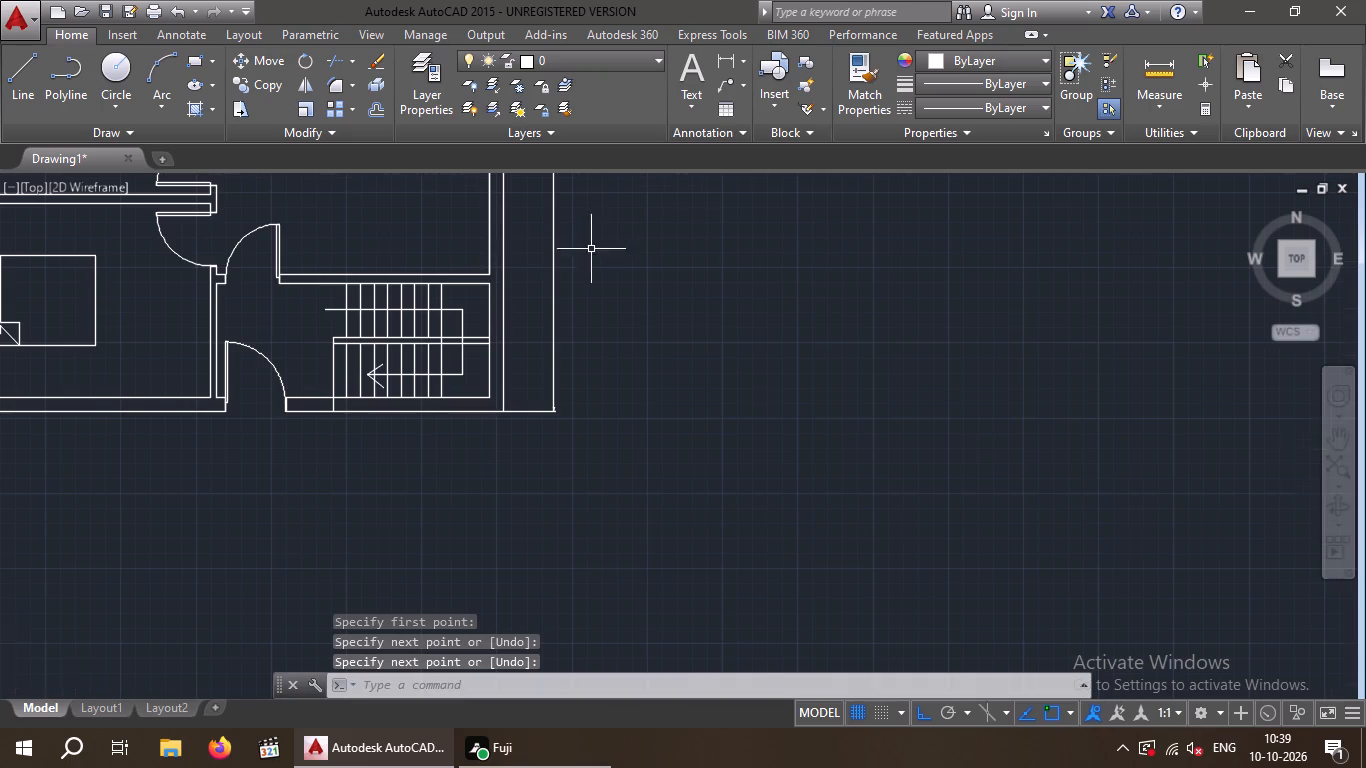
scroll(591, 249, "down", 2)
middle_click_drag(574, 283, 478, 472)
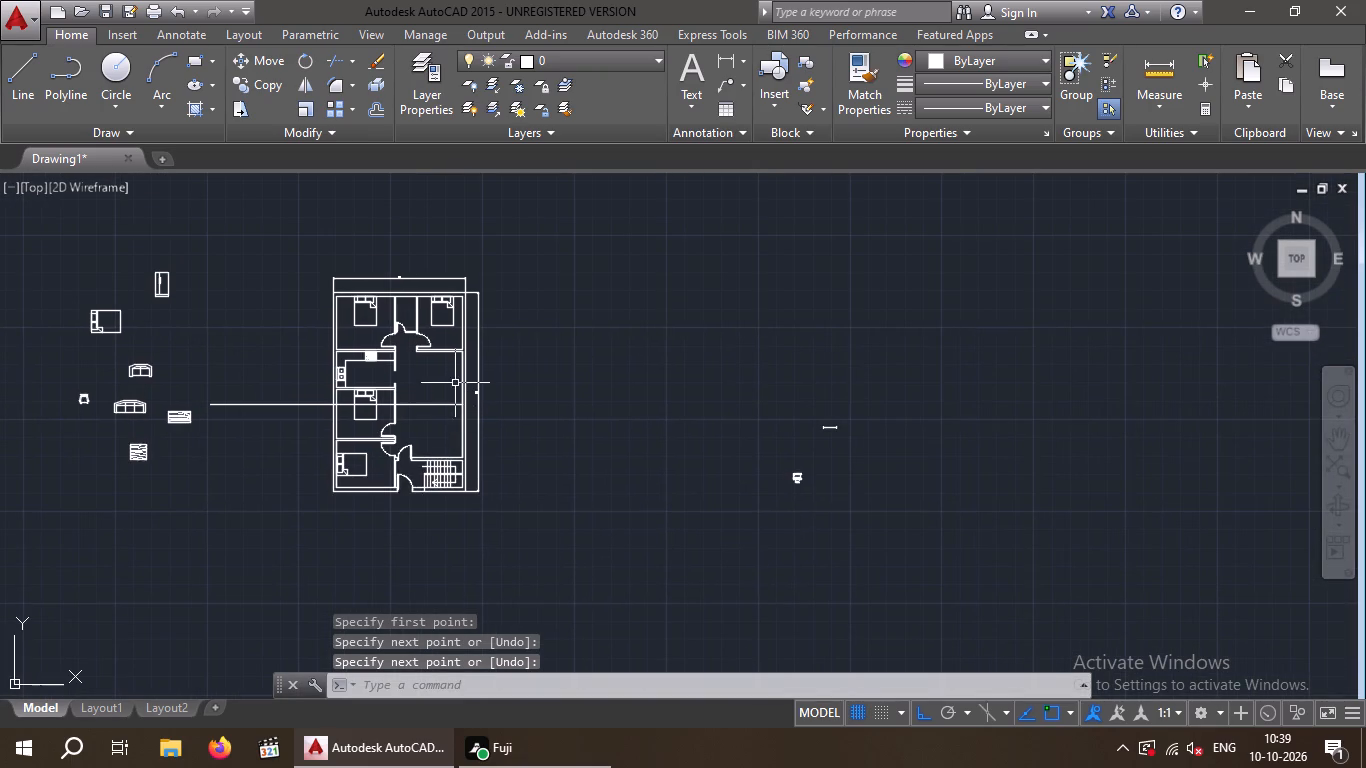
scroll(461, 374, "down", 1)
scroll(462, 374, "up", 1)
scroll(462, 374, "down", 1)
scroll(462, 374, "up", 4)
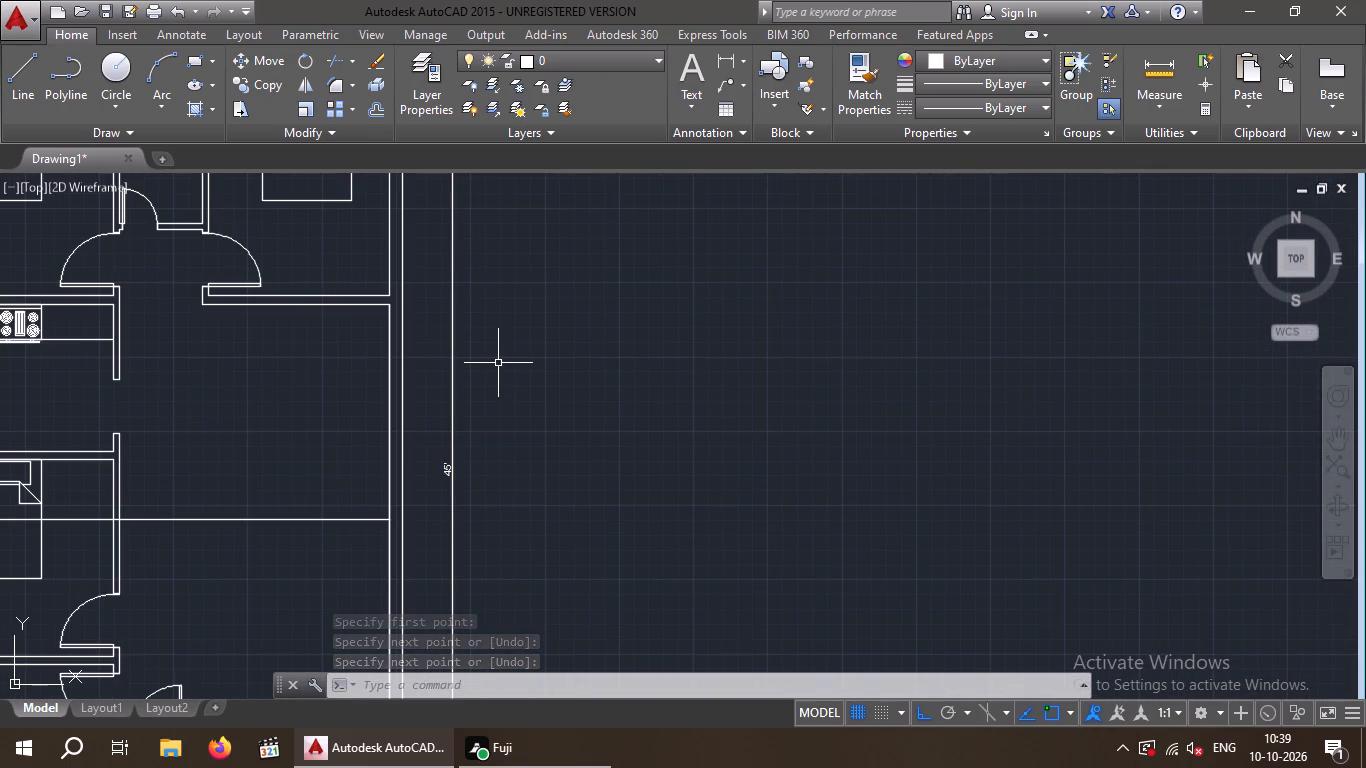
left_click_drag(306, 466, 305, 494)
left_click(297, 537)
key("Delete")
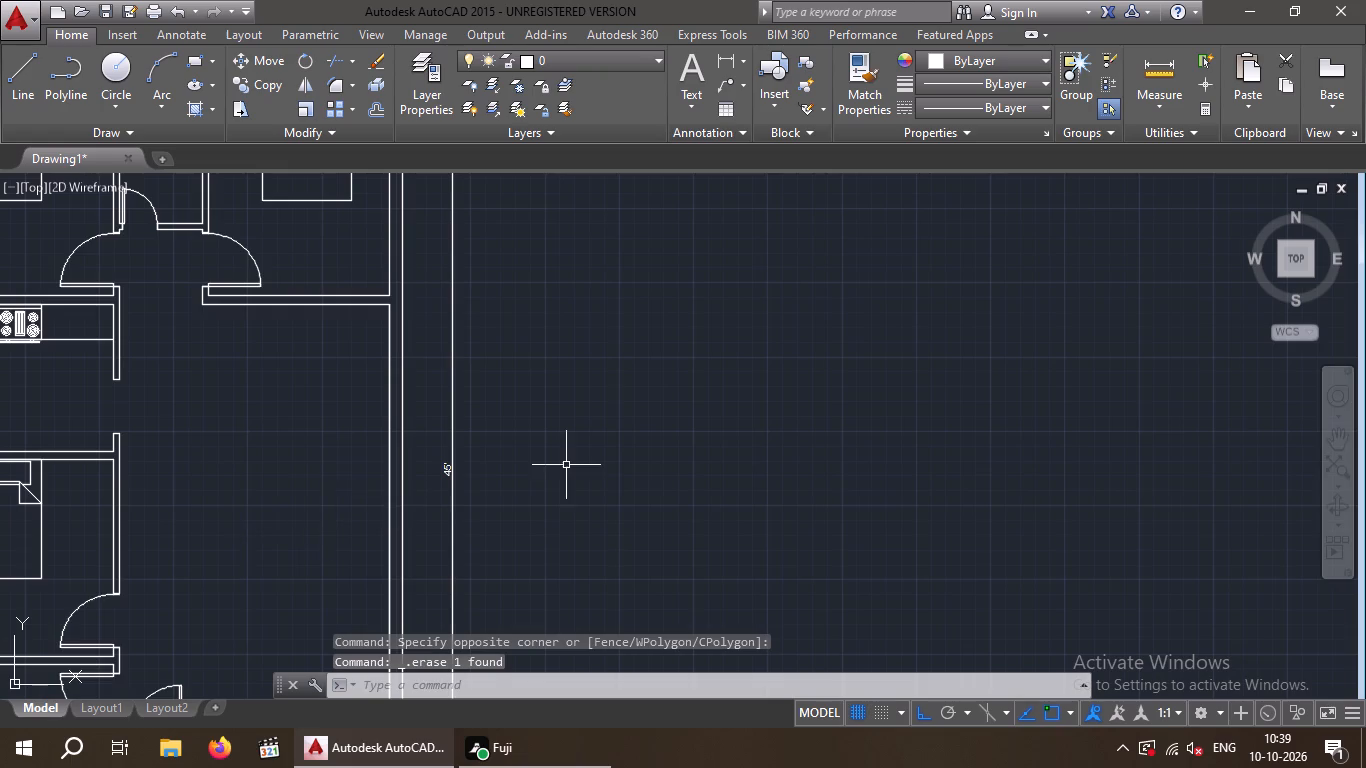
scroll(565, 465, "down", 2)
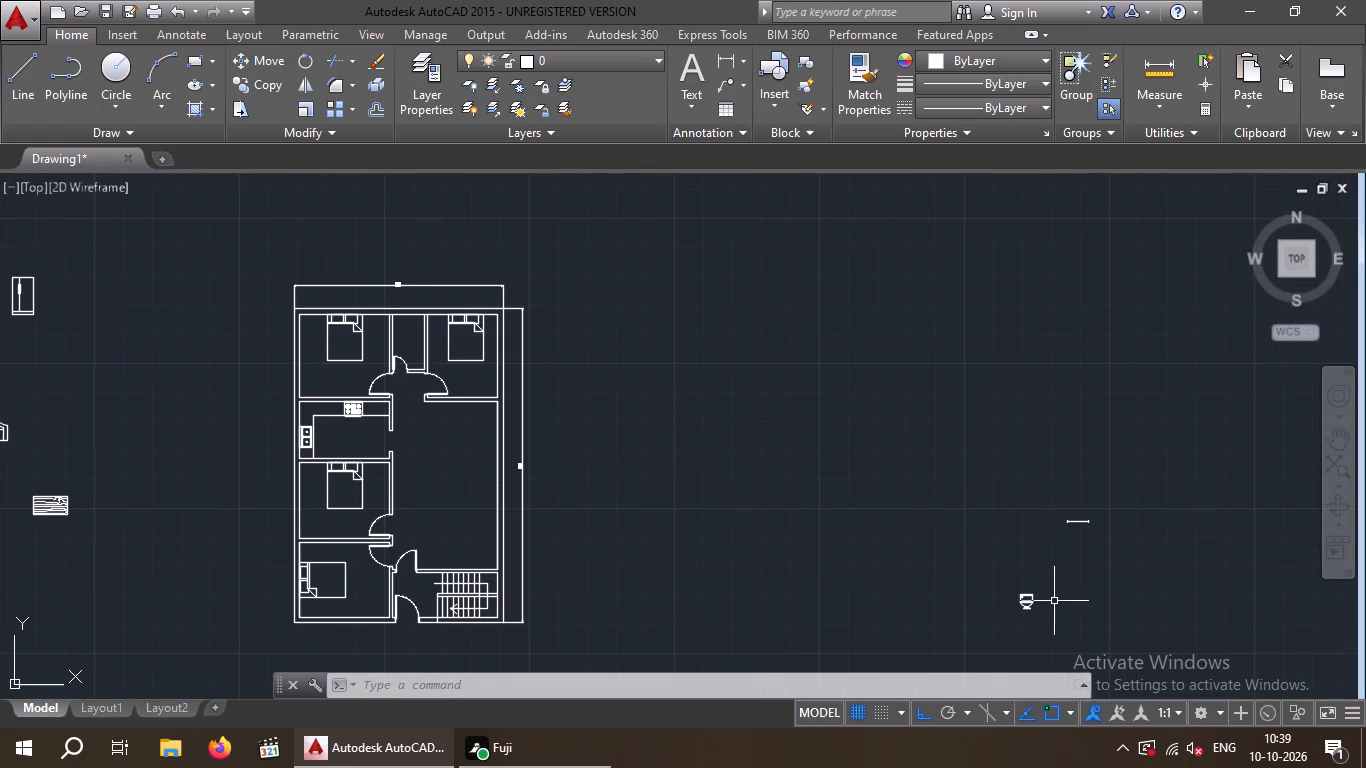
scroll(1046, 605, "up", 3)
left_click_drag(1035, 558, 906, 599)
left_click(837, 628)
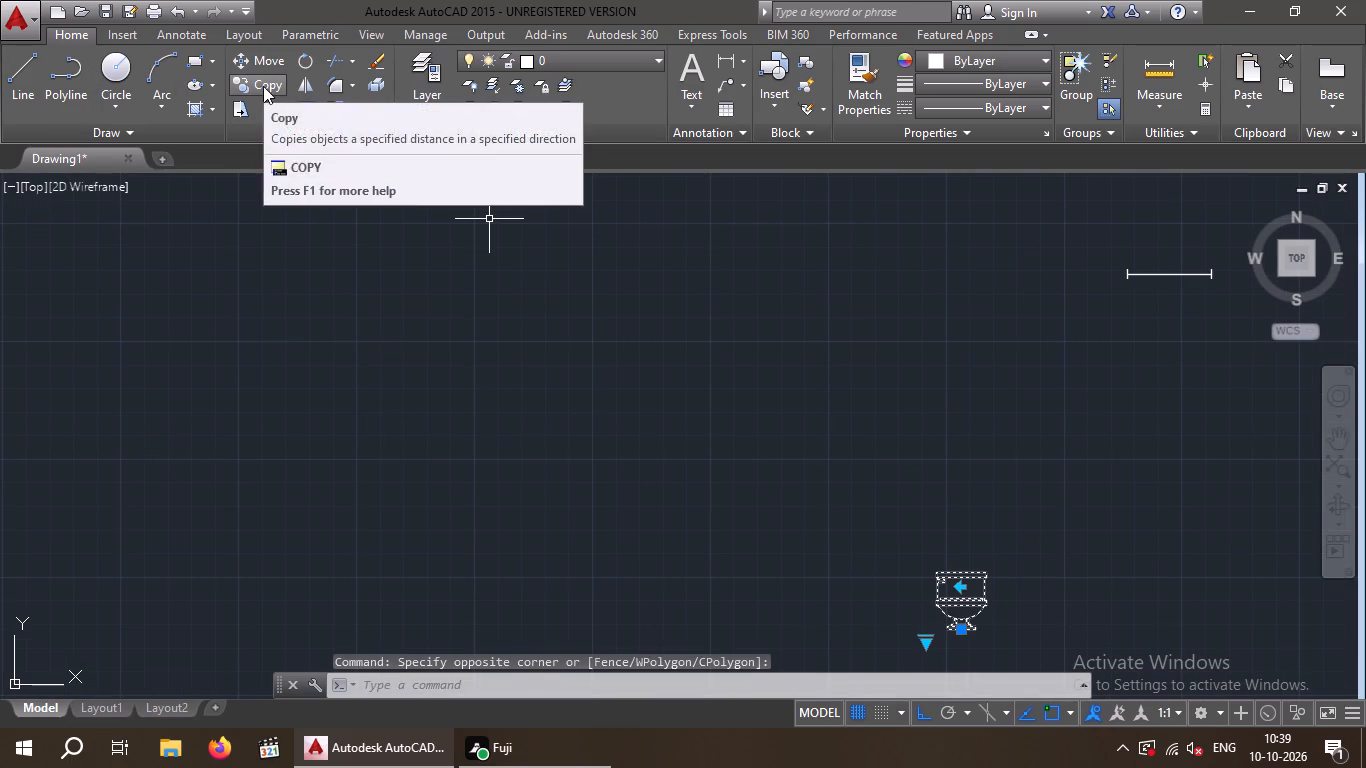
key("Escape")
Trim the upper wall's inner line across the tops of the two partitions beside the narrow middle room.
scroll(336, 325, "down", 1)
scroll(337, 325, "up", 1)
scroll(352, 330, "down", 2)
scroll(377, 342, "up", 1)
scroll(377, 342, "down", 1)
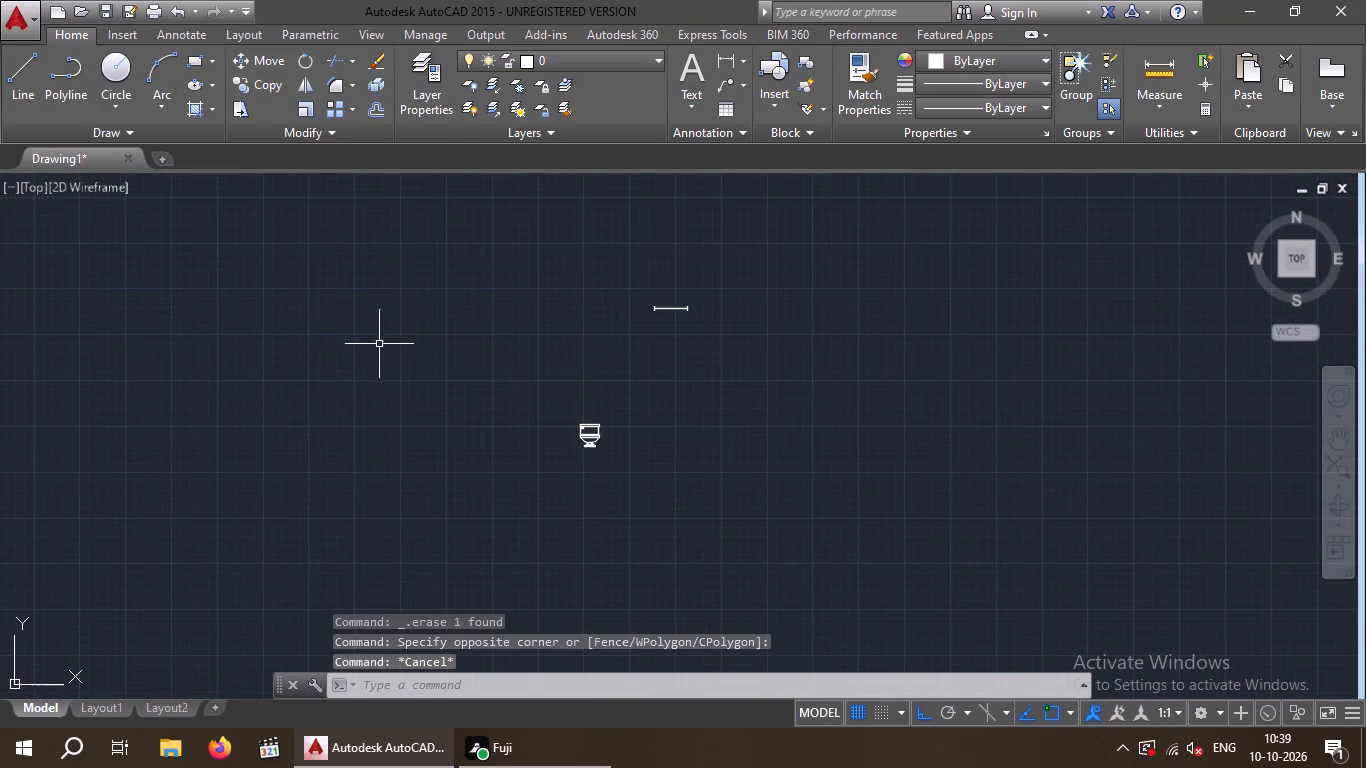
middle_click_drag(380, 344, 646, 361)
scroll(634, 427, "down", 2)
scroll(332, 262, "down", 1)
scroll(332, 262, "up", 1)
scroll(332, 262, "down", 1)
scroll(332, 262, "up", 6)
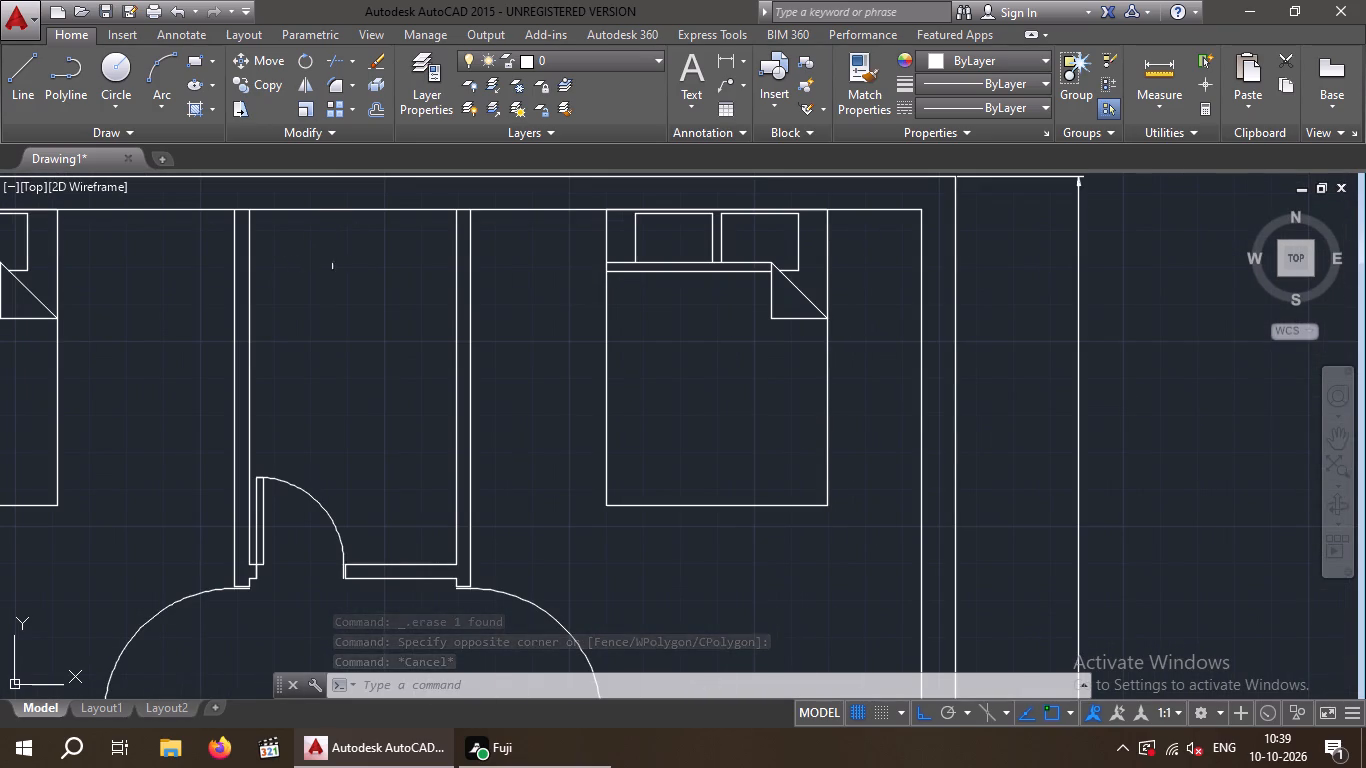
type("tr")
key("space")
key("space")
scroll(243, 213, "up", 1)
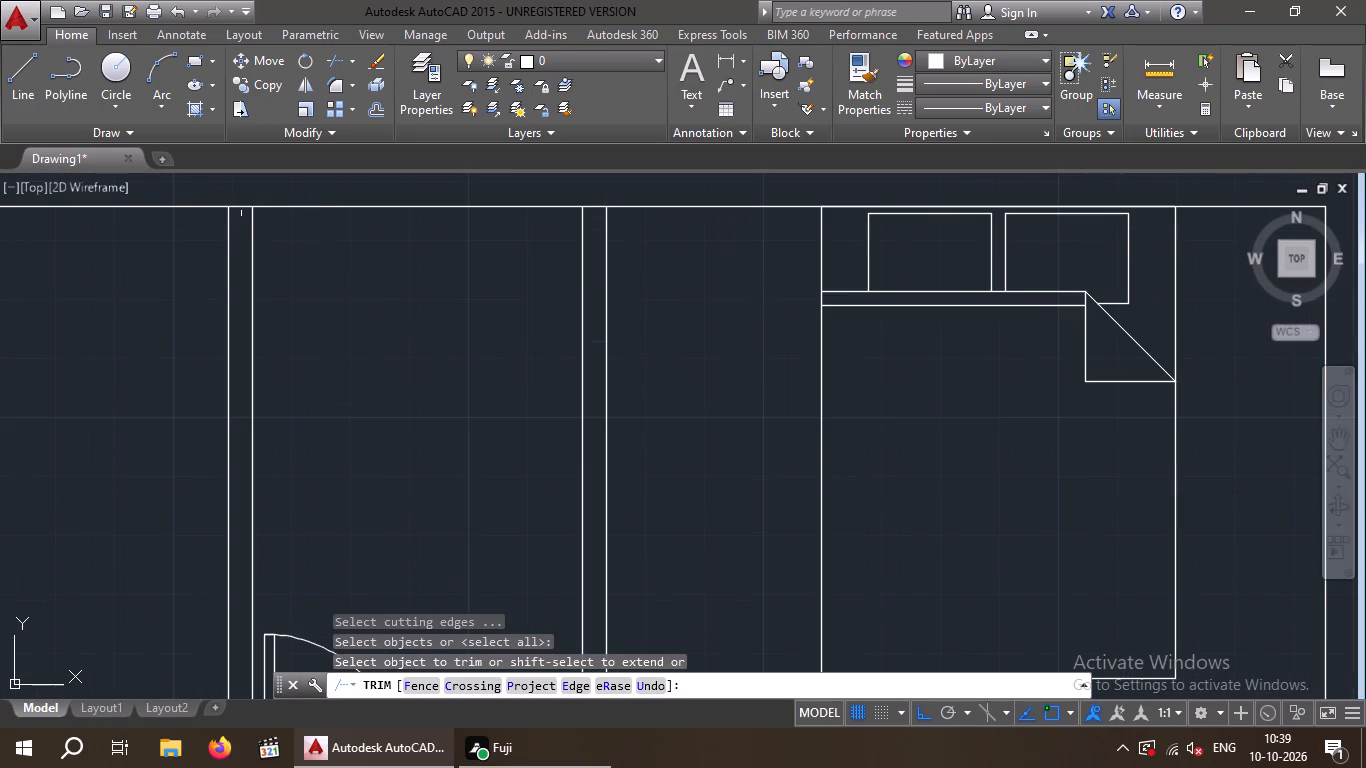
left_click(244, 208)
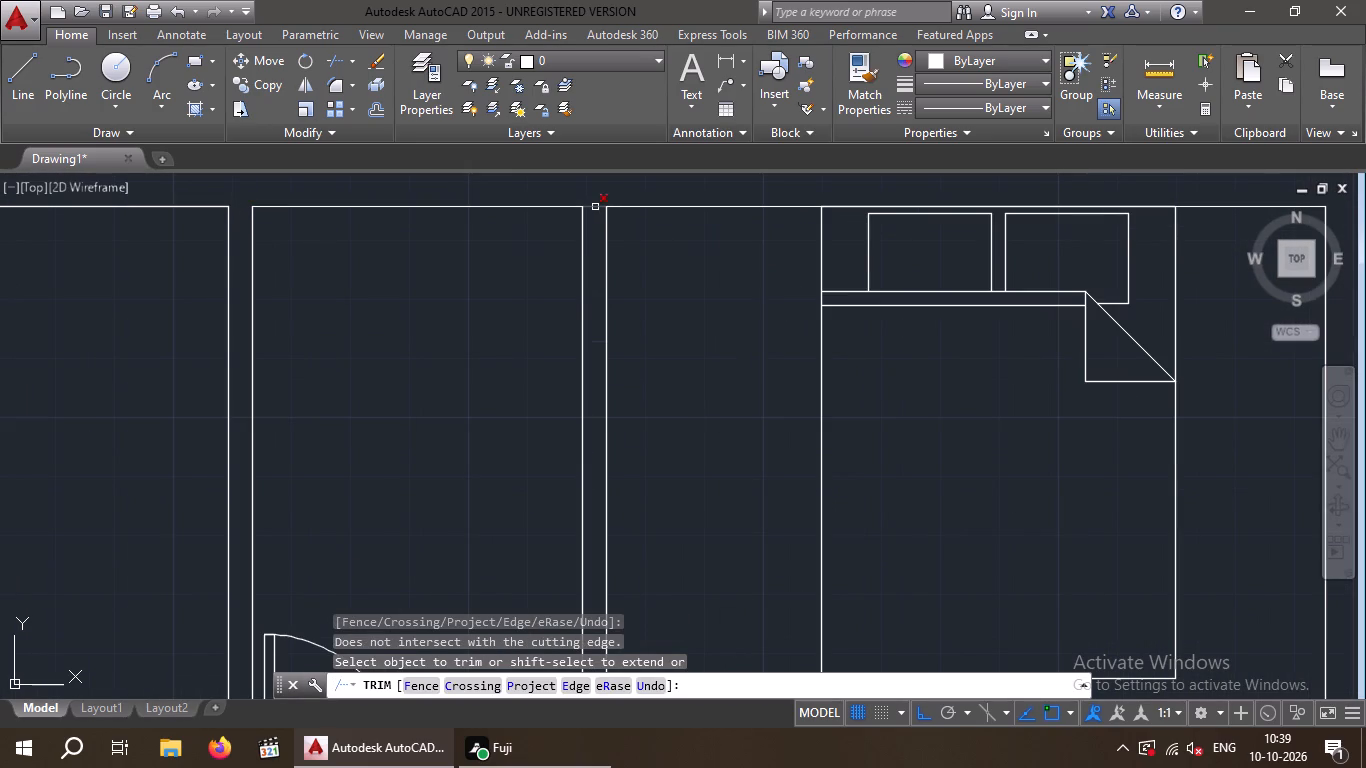
left_click(595, 207)
scroll(578, 318, "down", 4)
scroll(578, 318, "up", 1)
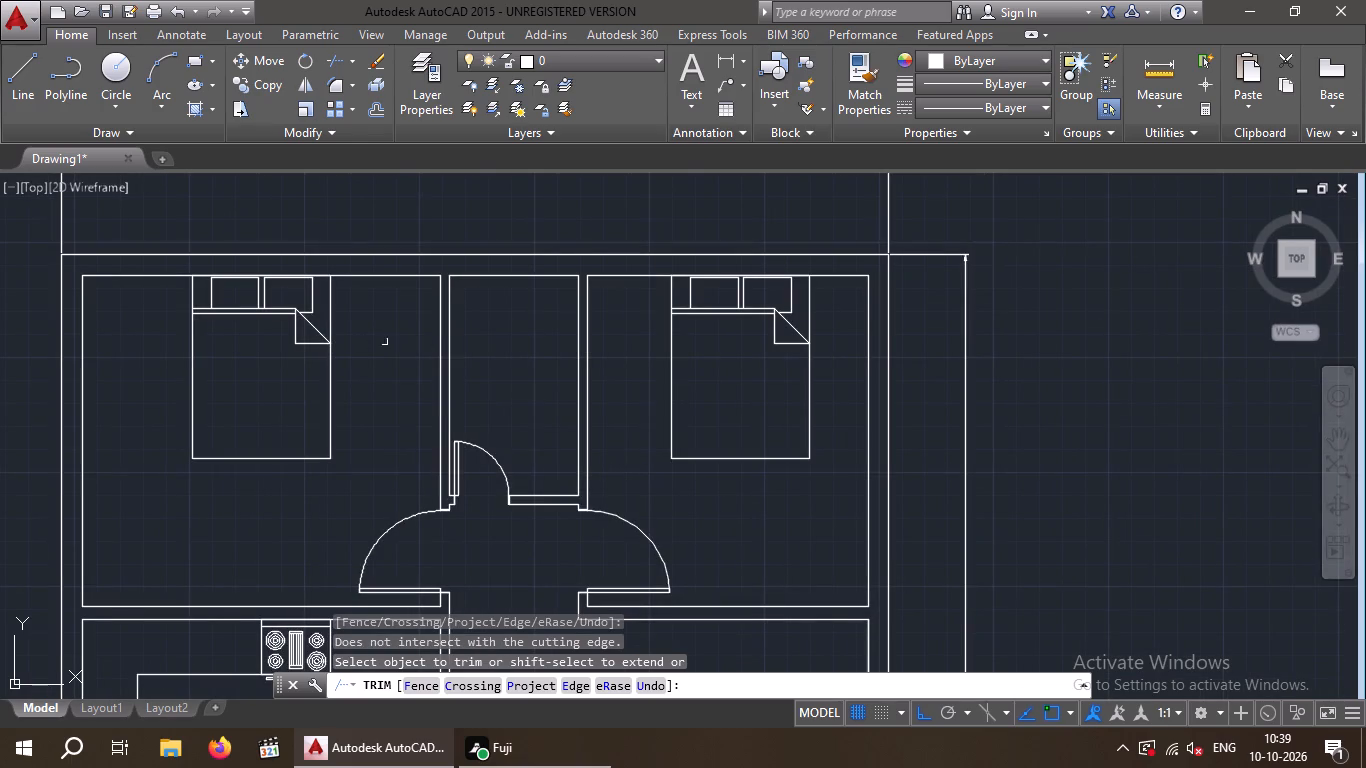
key("Escape")
key("Escape")
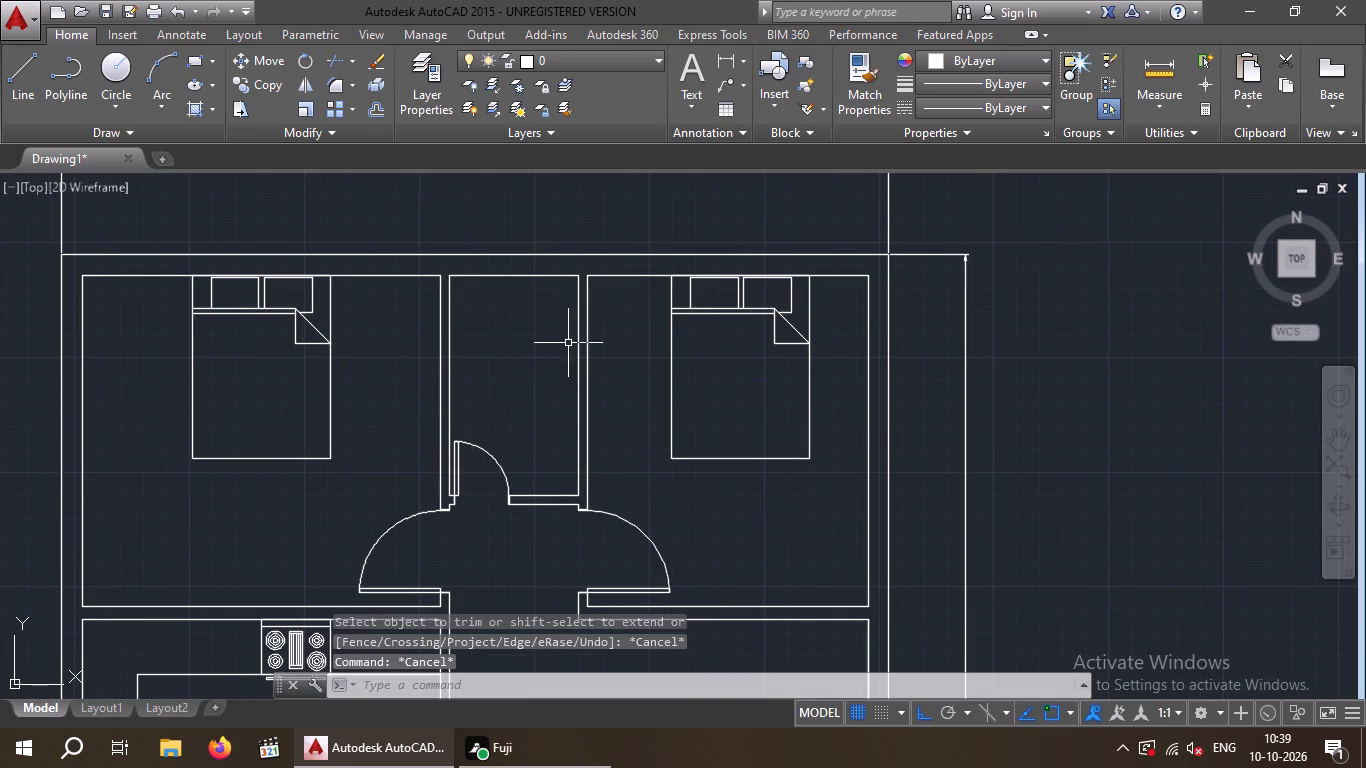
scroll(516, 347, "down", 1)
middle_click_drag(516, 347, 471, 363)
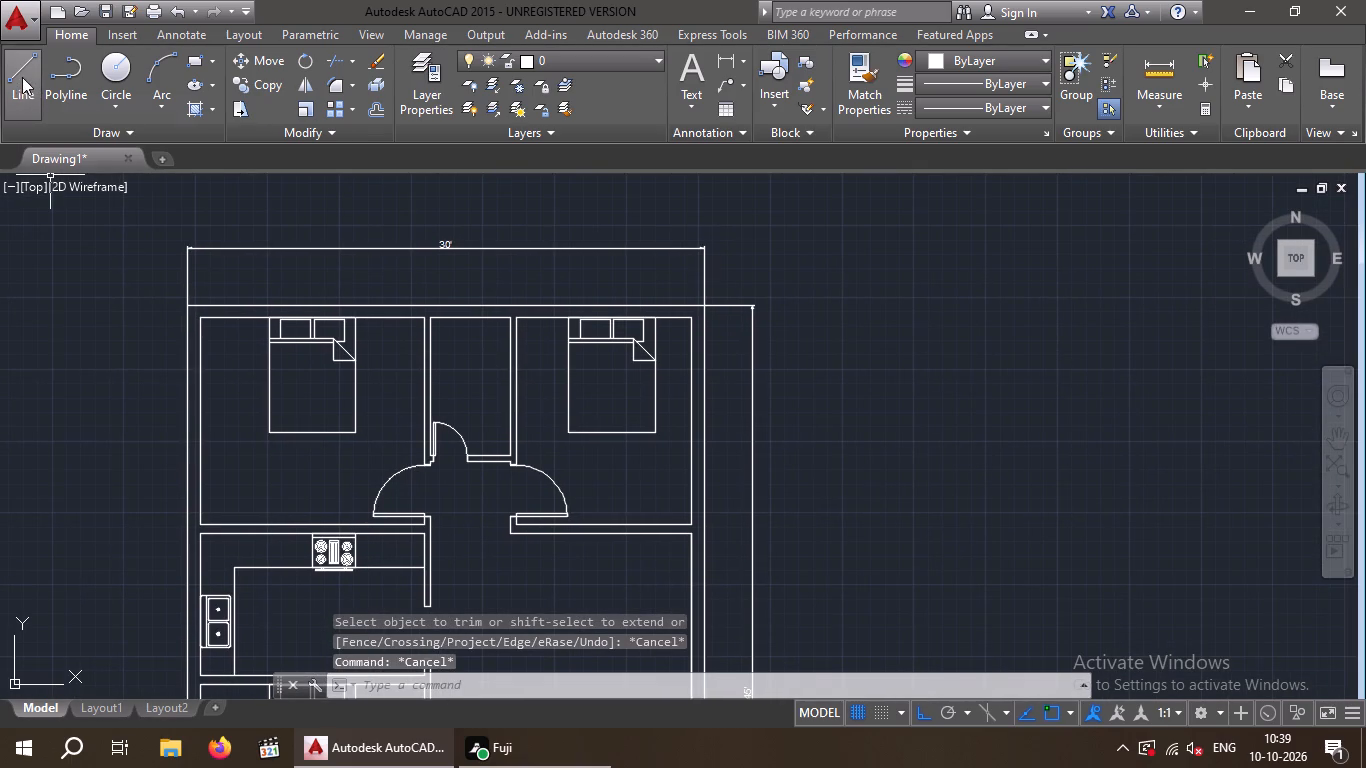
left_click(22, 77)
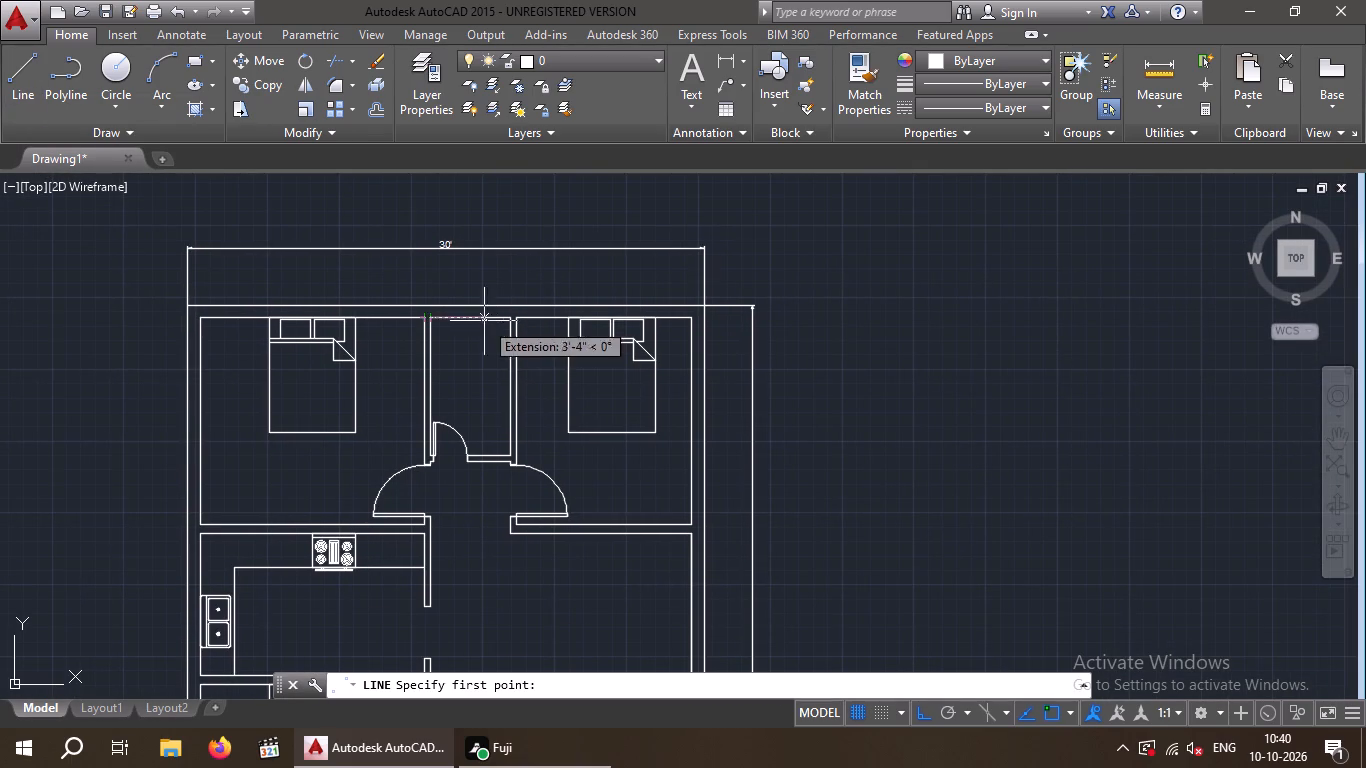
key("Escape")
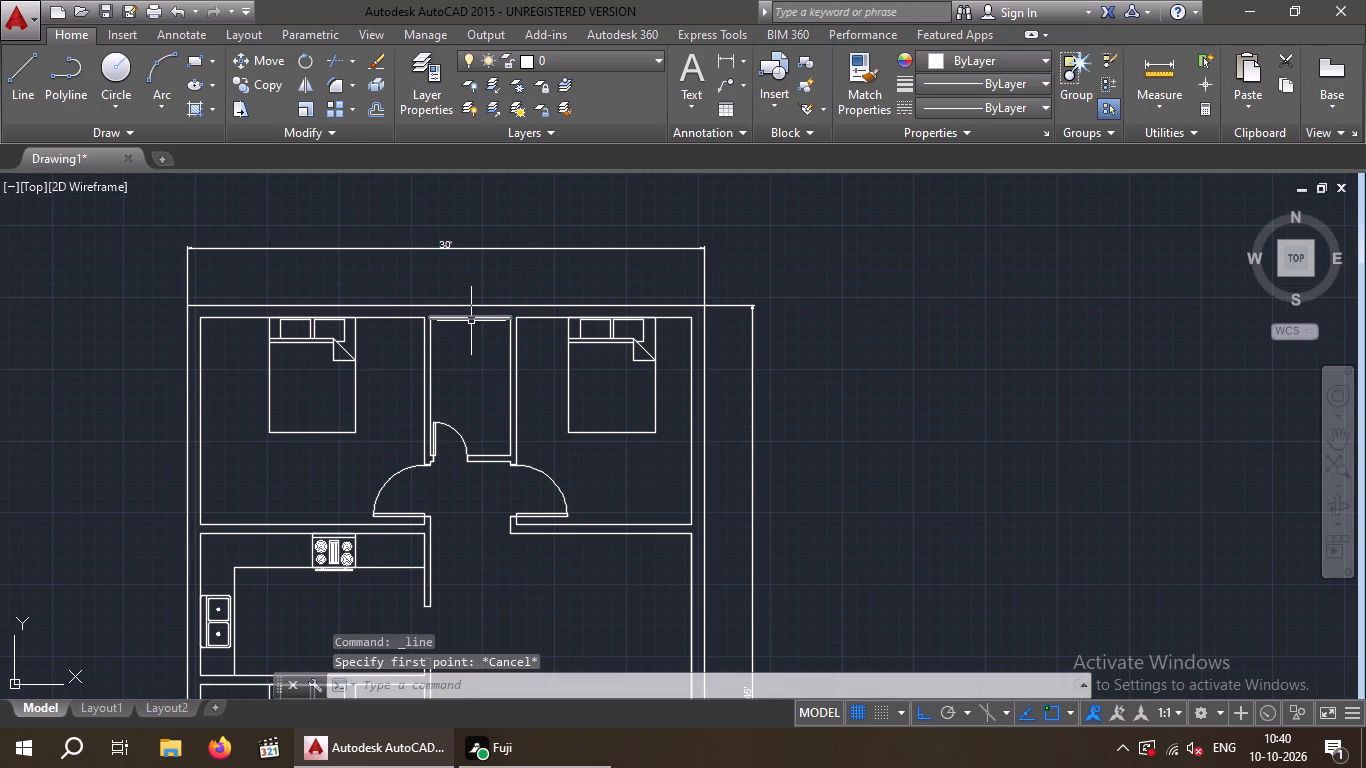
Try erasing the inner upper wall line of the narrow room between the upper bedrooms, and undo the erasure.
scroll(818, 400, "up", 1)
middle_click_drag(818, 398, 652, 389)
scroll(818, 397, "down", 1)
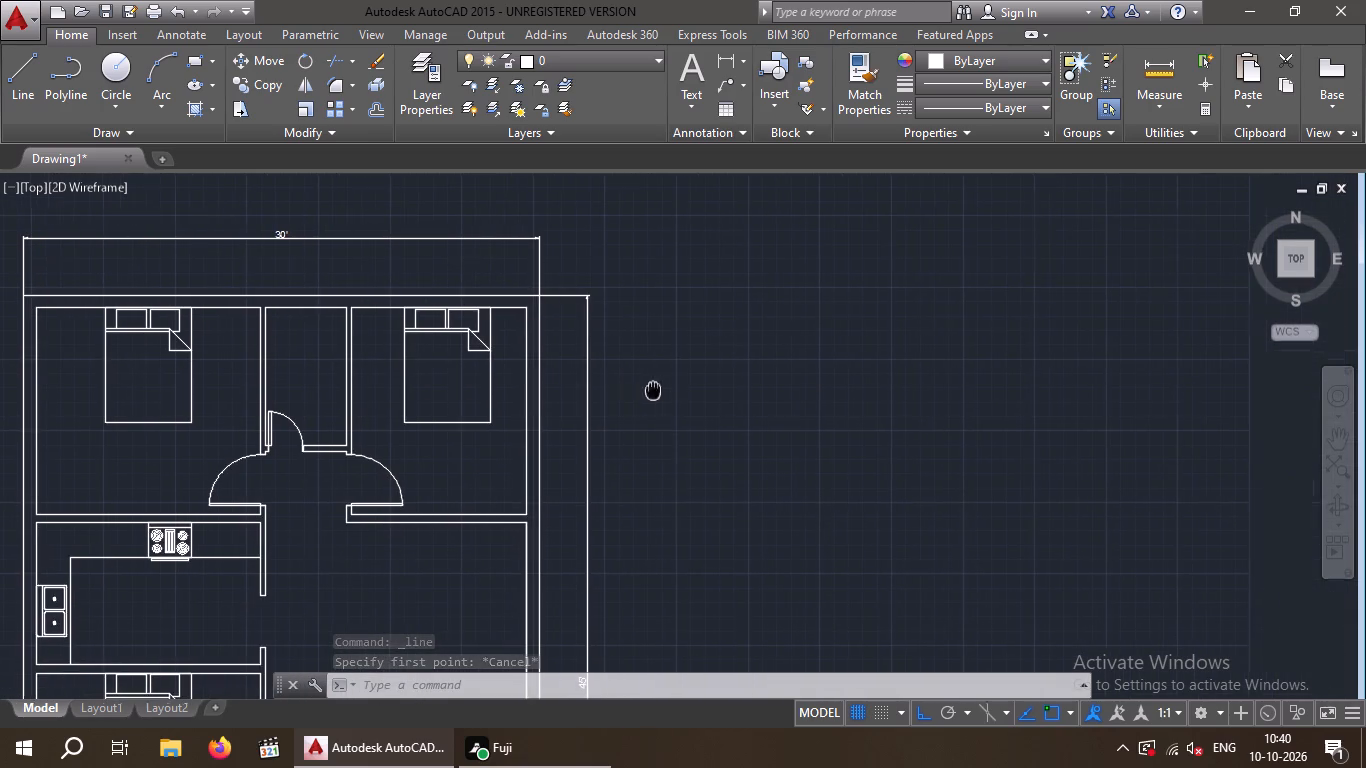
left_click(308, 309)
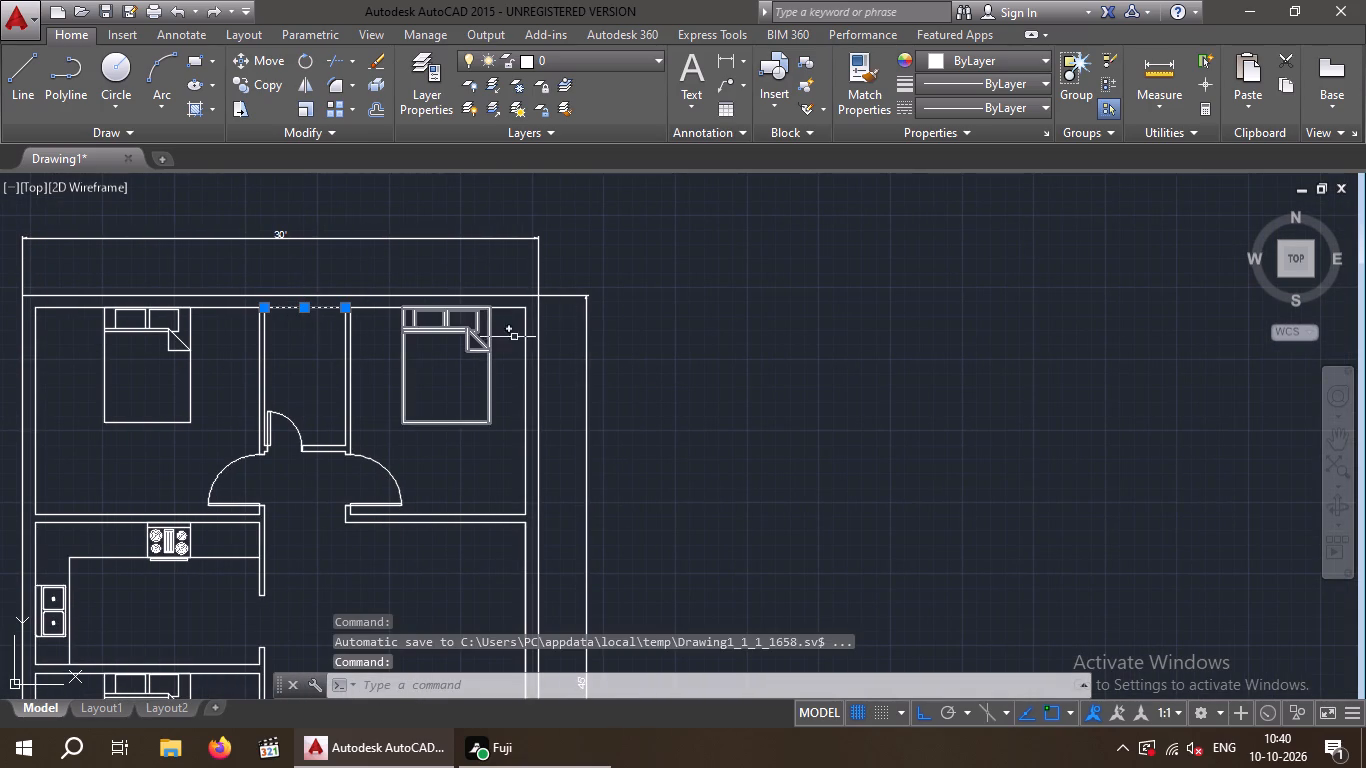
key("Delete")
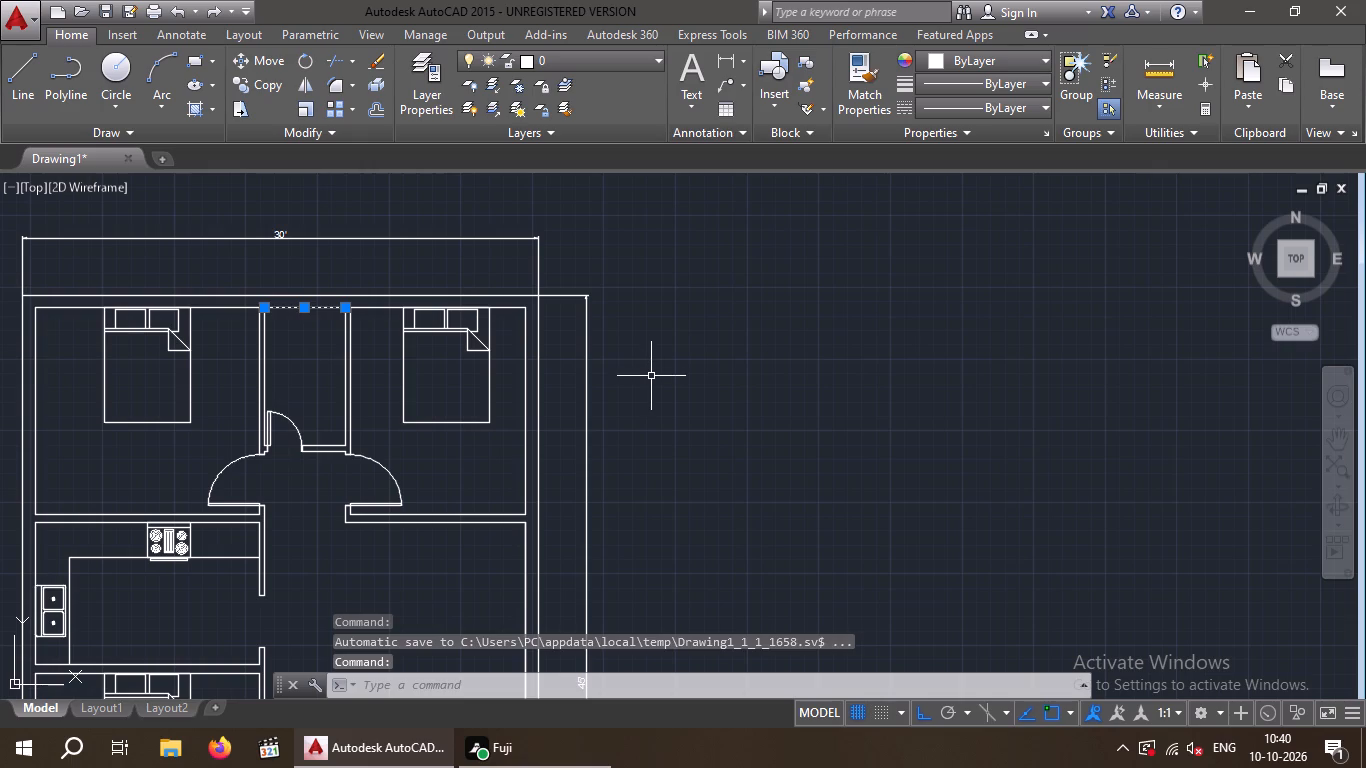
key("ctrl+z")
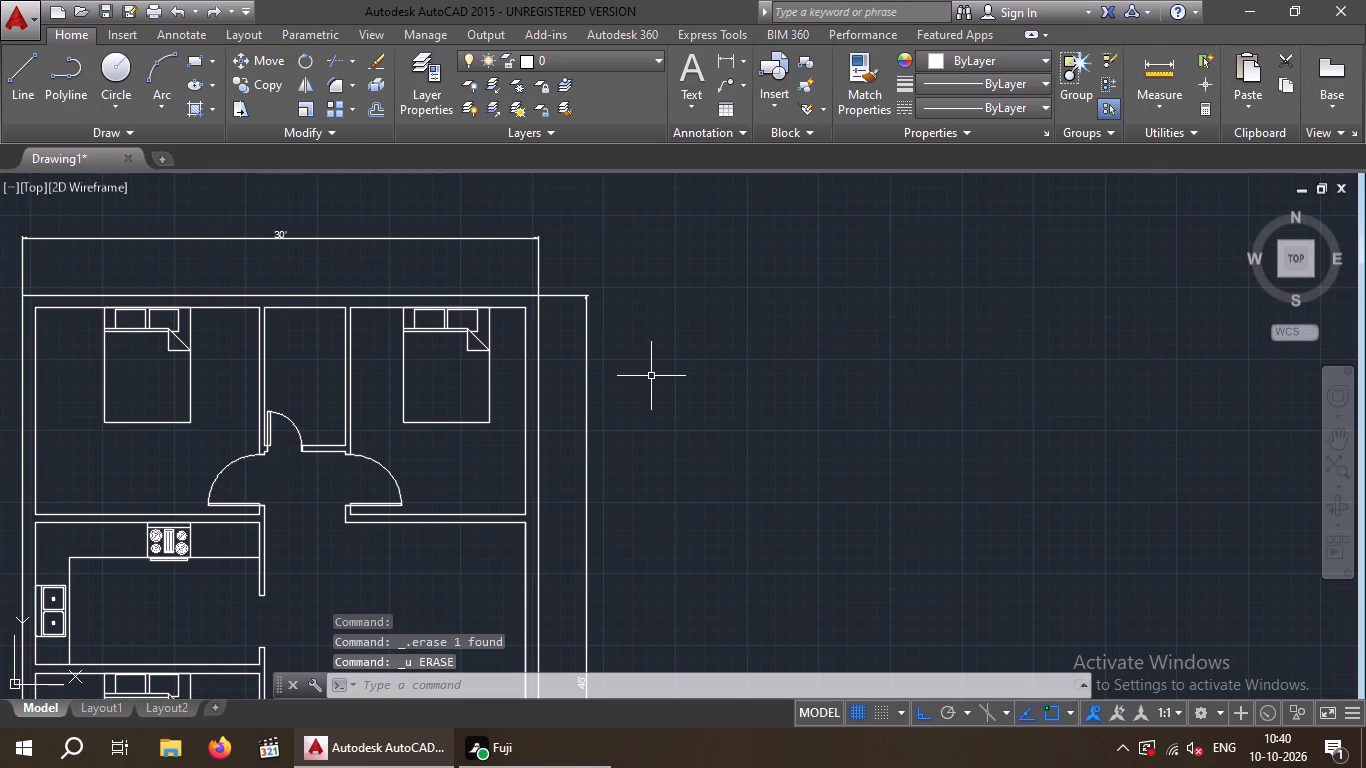
Copy the loose toilet by its top-edge midpoint to the midpoint of the narrow middle room's upper wall, with Ortho off.
scroll(772, 393, "up", 1)
scroll(772, 393, "down", 2)
middle_click_drag(870, 454, 732, 350)
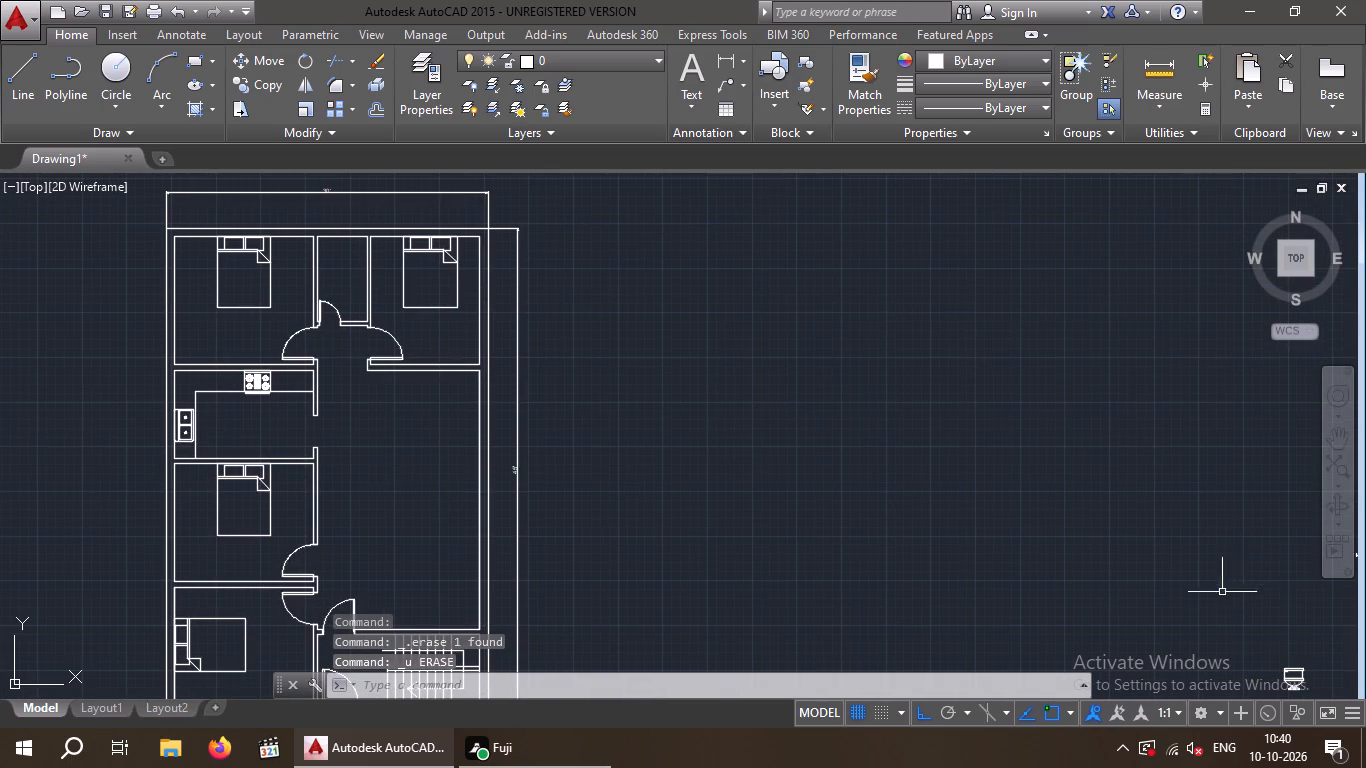
left_click_drag(1316, 630, 1310, 680)
left_click(1259, 691)
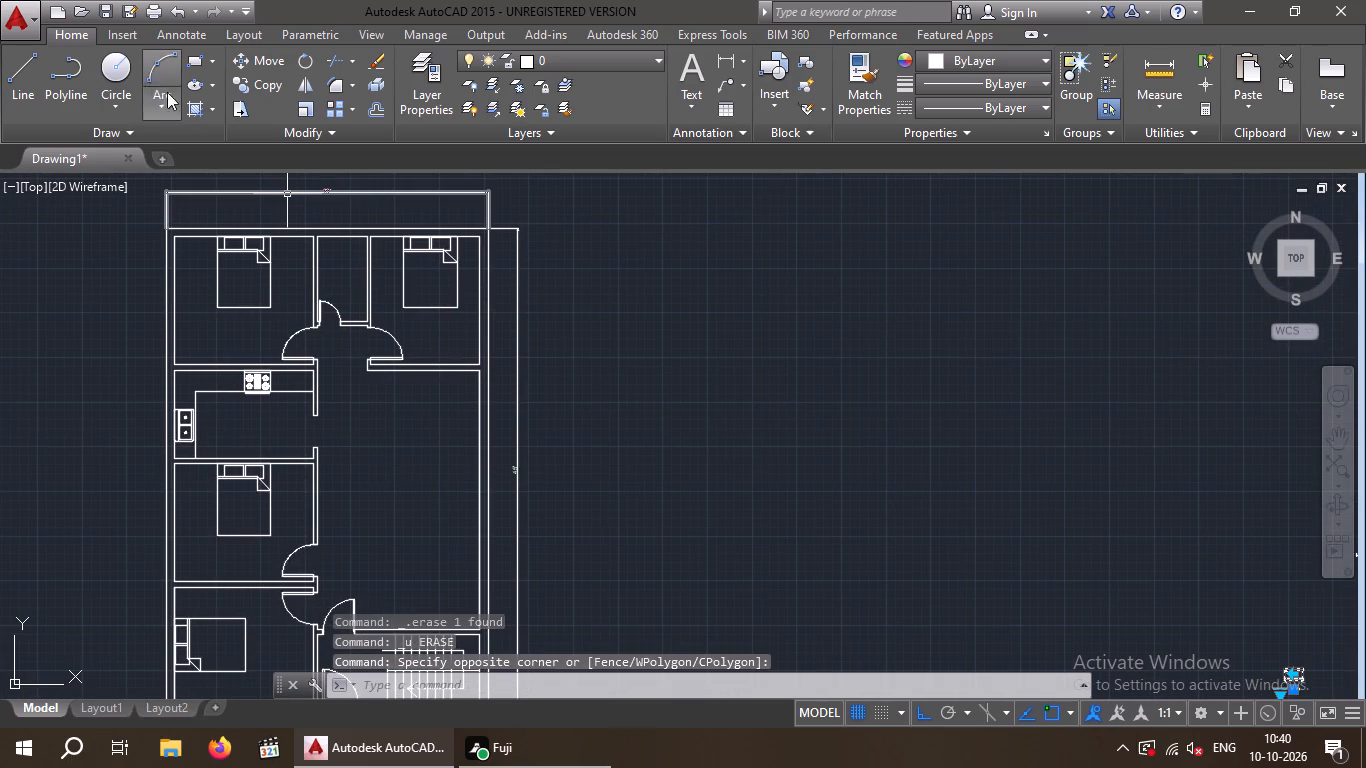
left_click(265, 83)
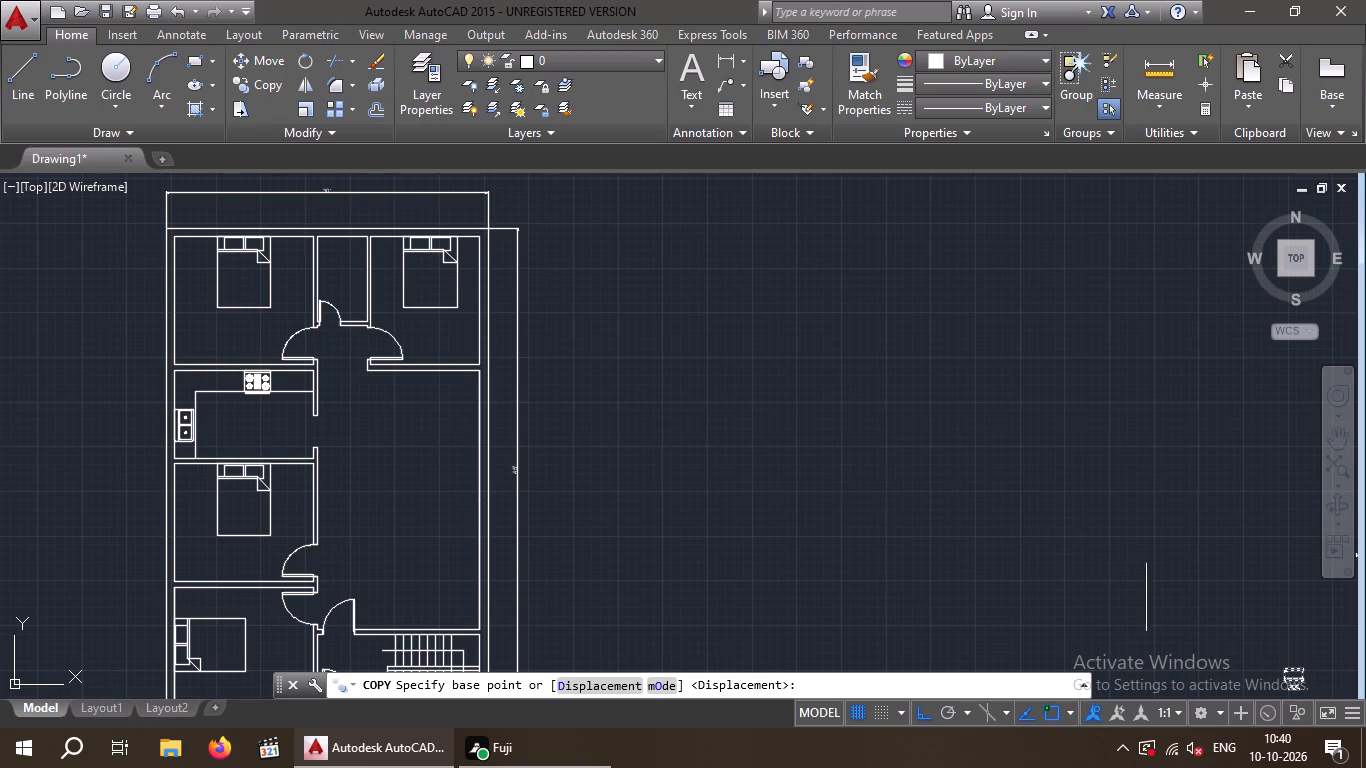
scroll(1307, 668, "up", 5)
middle_click_drag(1231, 649, 1070, 282)
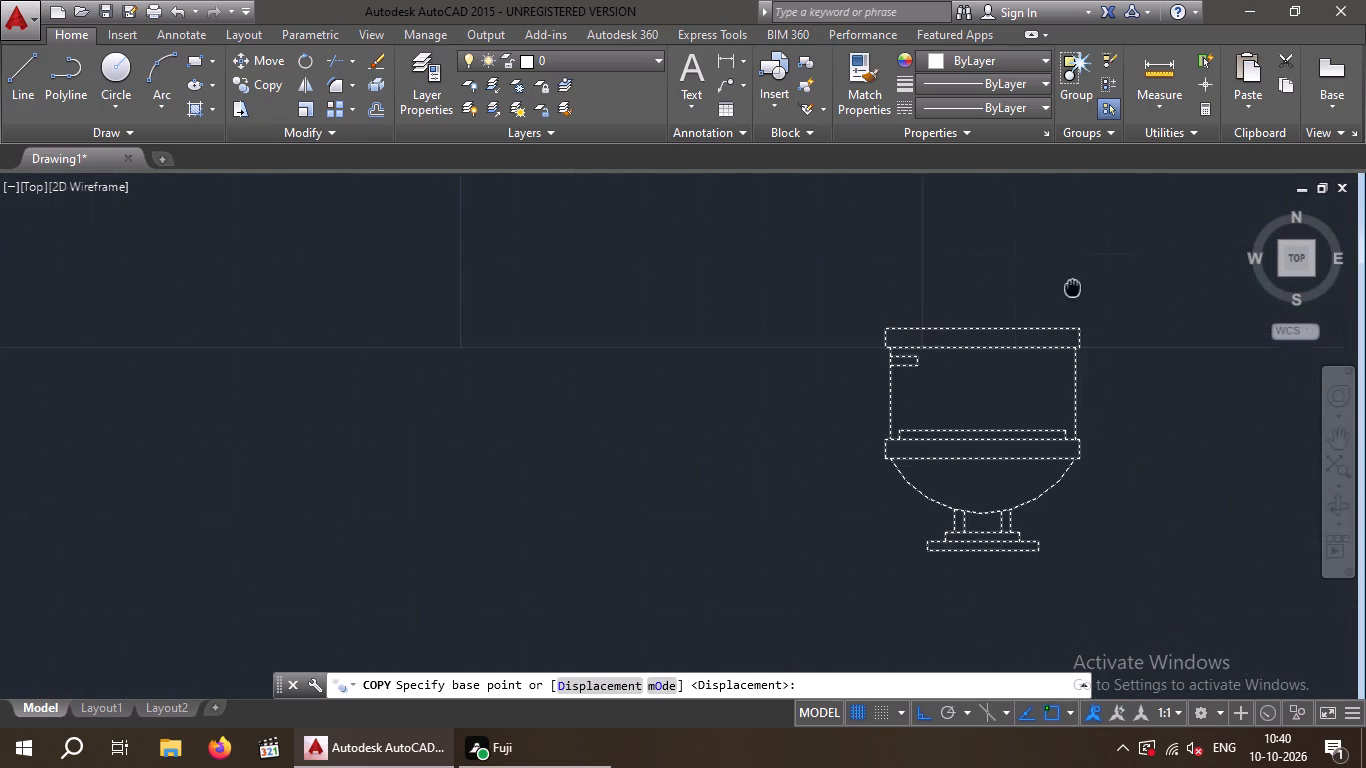
left_click(980, 317)
scroll(491, 317, "down", 1)
scroll(490, 317, "up", 1)
middle_click_drag(491, 318, 768, 504)
key("F8")
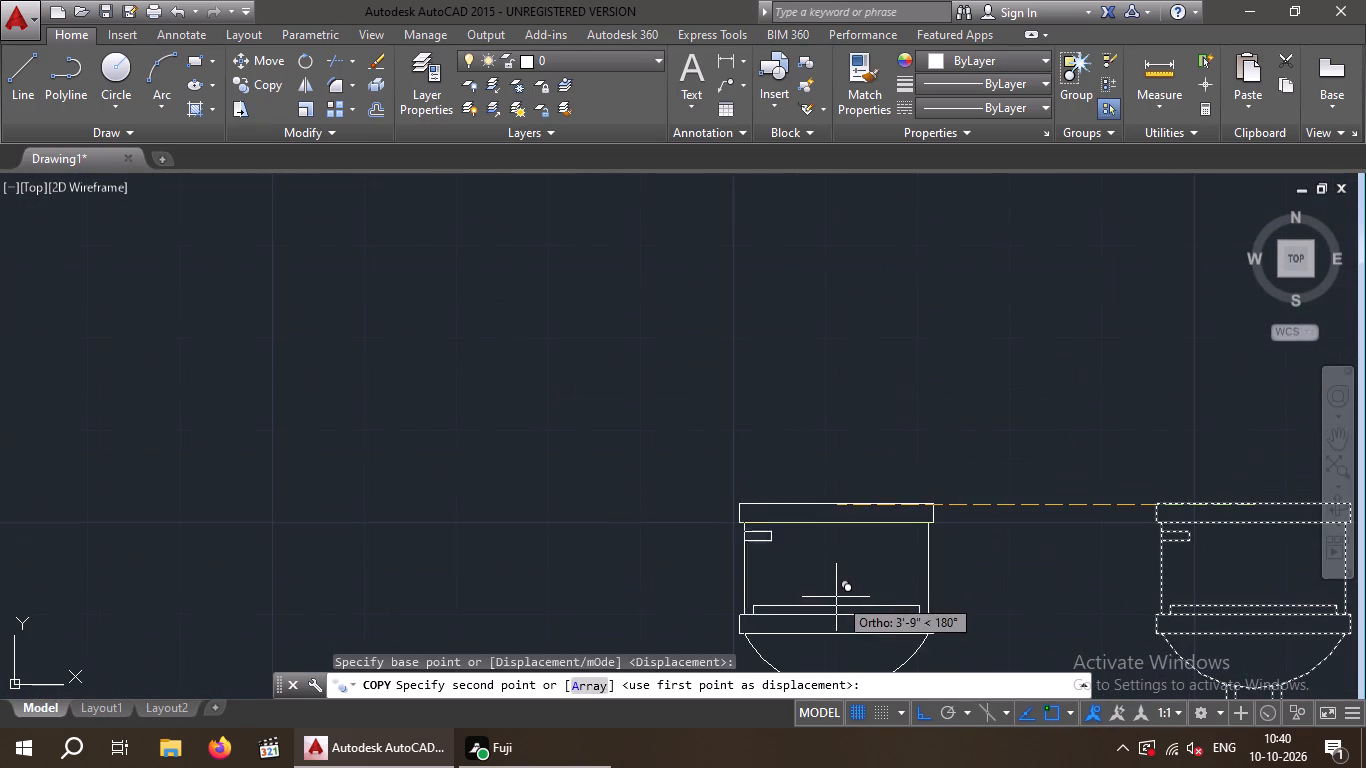
scroll(643, 471, "down", 1)
scroll(643, 471, "up", 2)
scroll(643, 471, "down", 9)
middle_click_drag(645, 432, 742, 525)
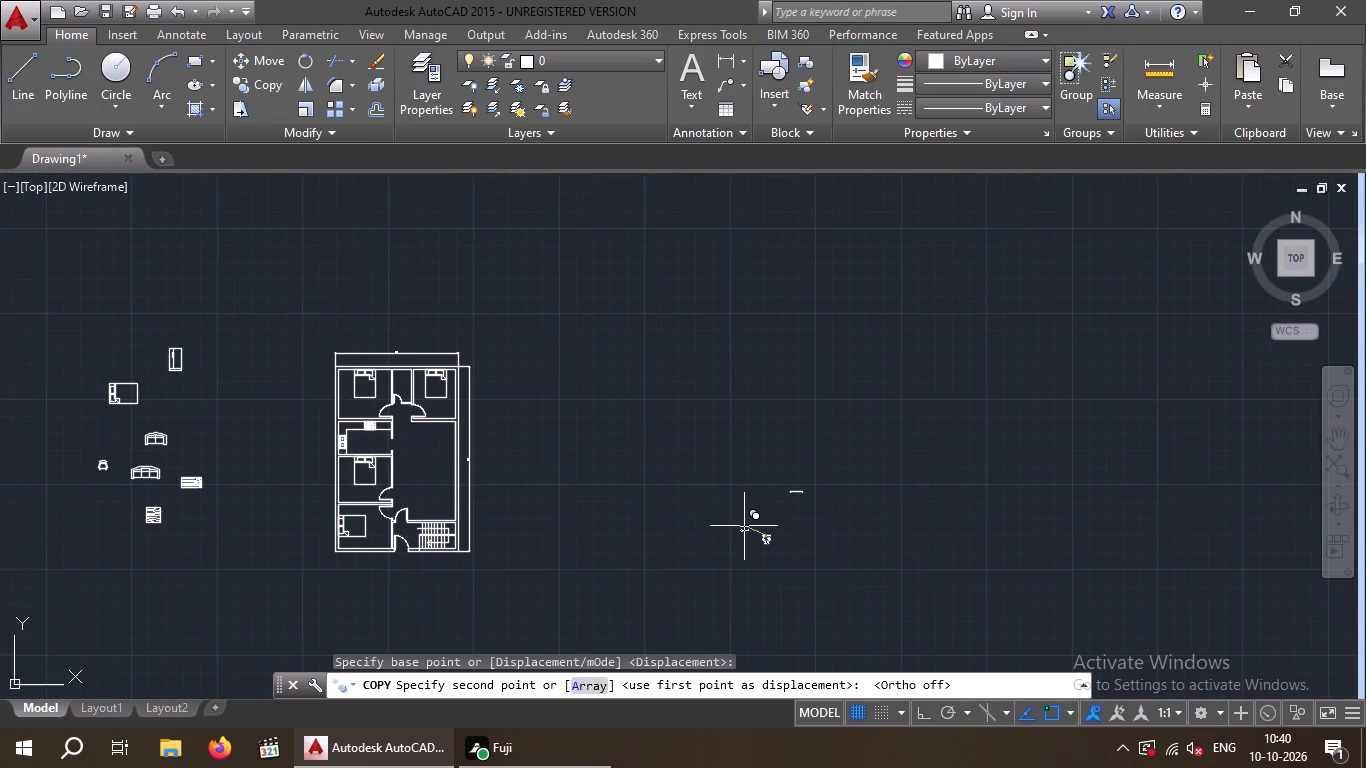
scroll(404, 380, "up", 4)
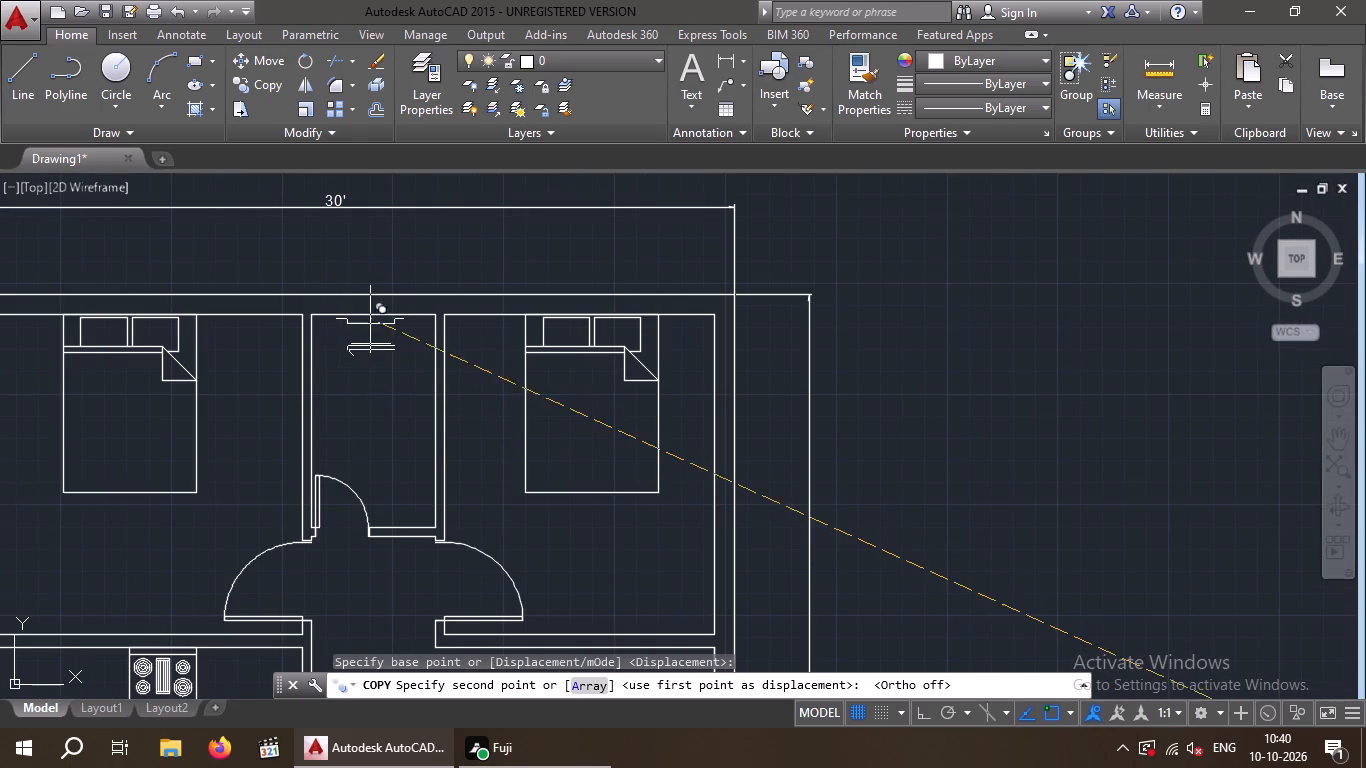
scroll(372, 315, "up", 3)
scroll(372, 315, "down", 1)
left_click(372, 313)
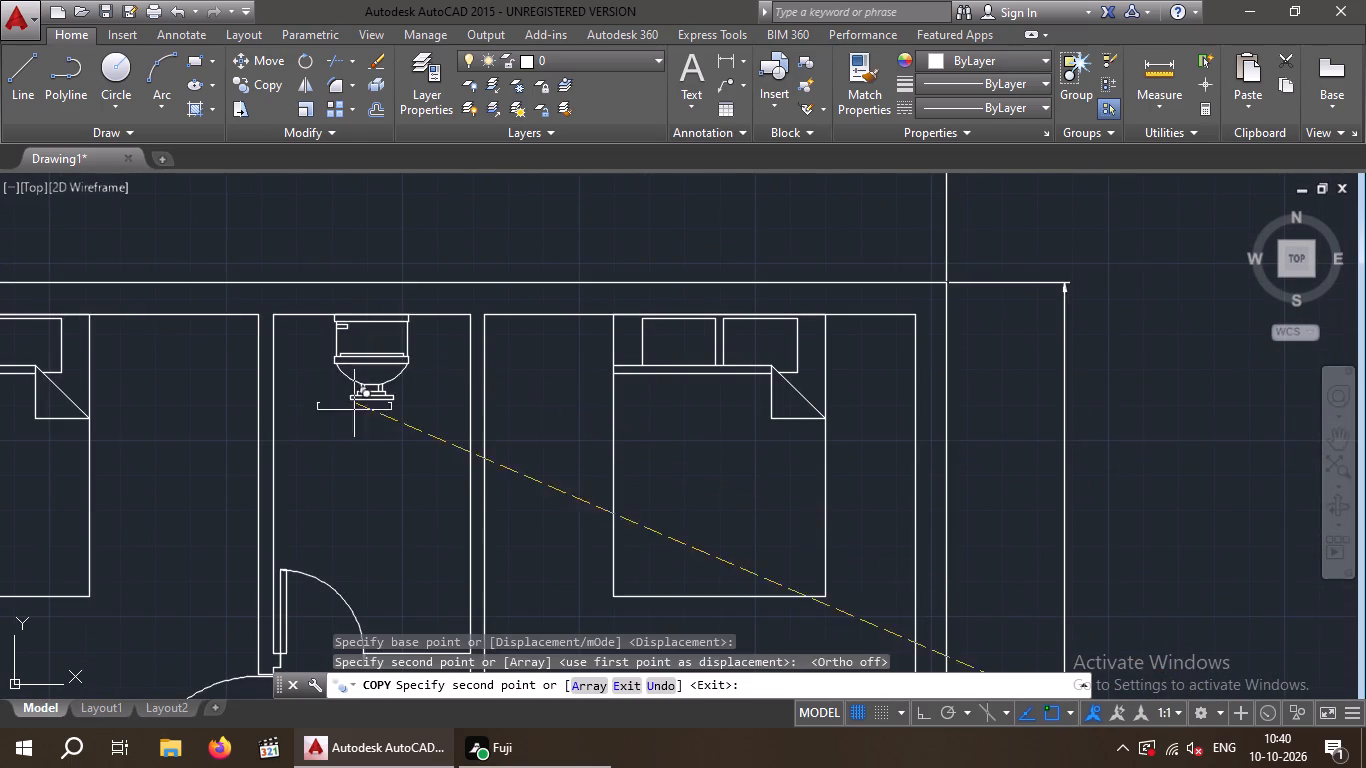
With Ortho on, draw a horizontal guide line from the large hall's right inner wall through the middle bedroom to beyond the left outer wall.
scroll(367, 425, "down", 5)
key("Escape")
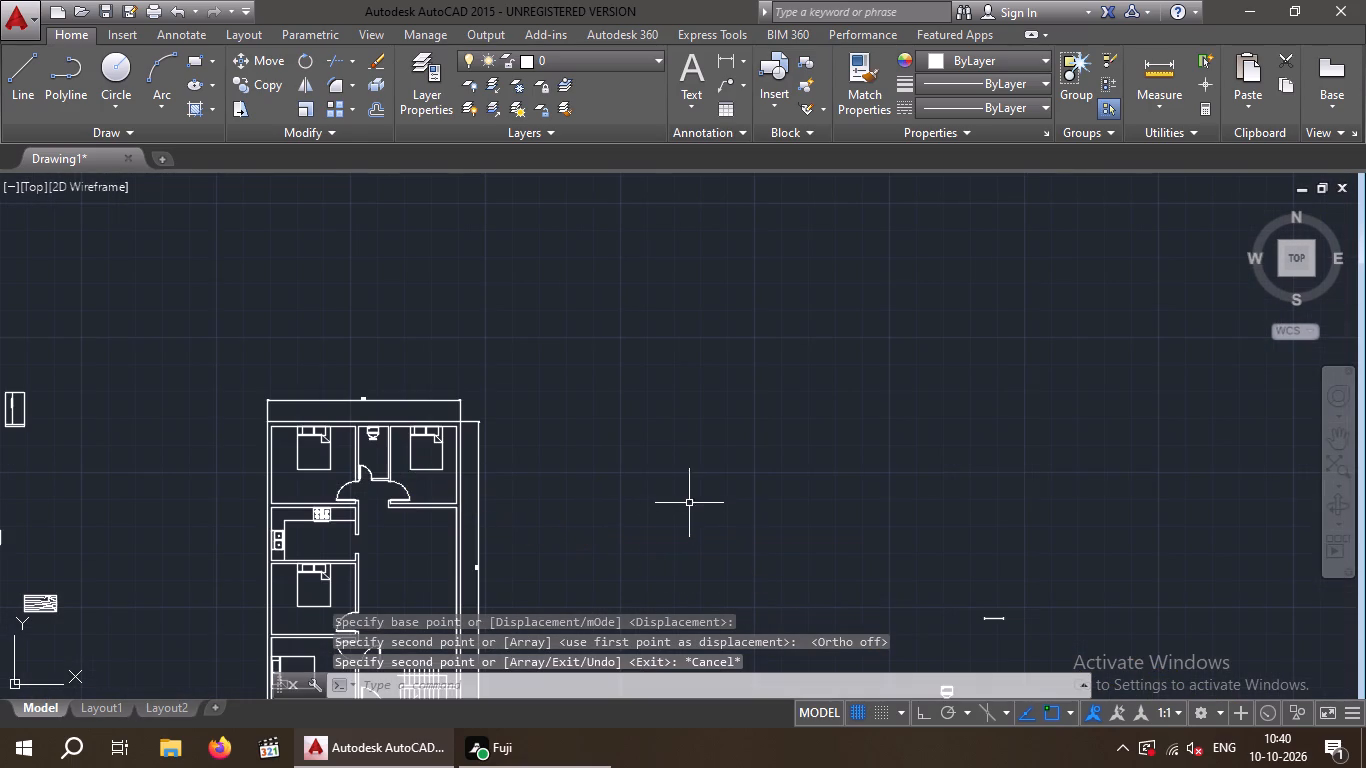
scroll(609, 461, "down", 1)
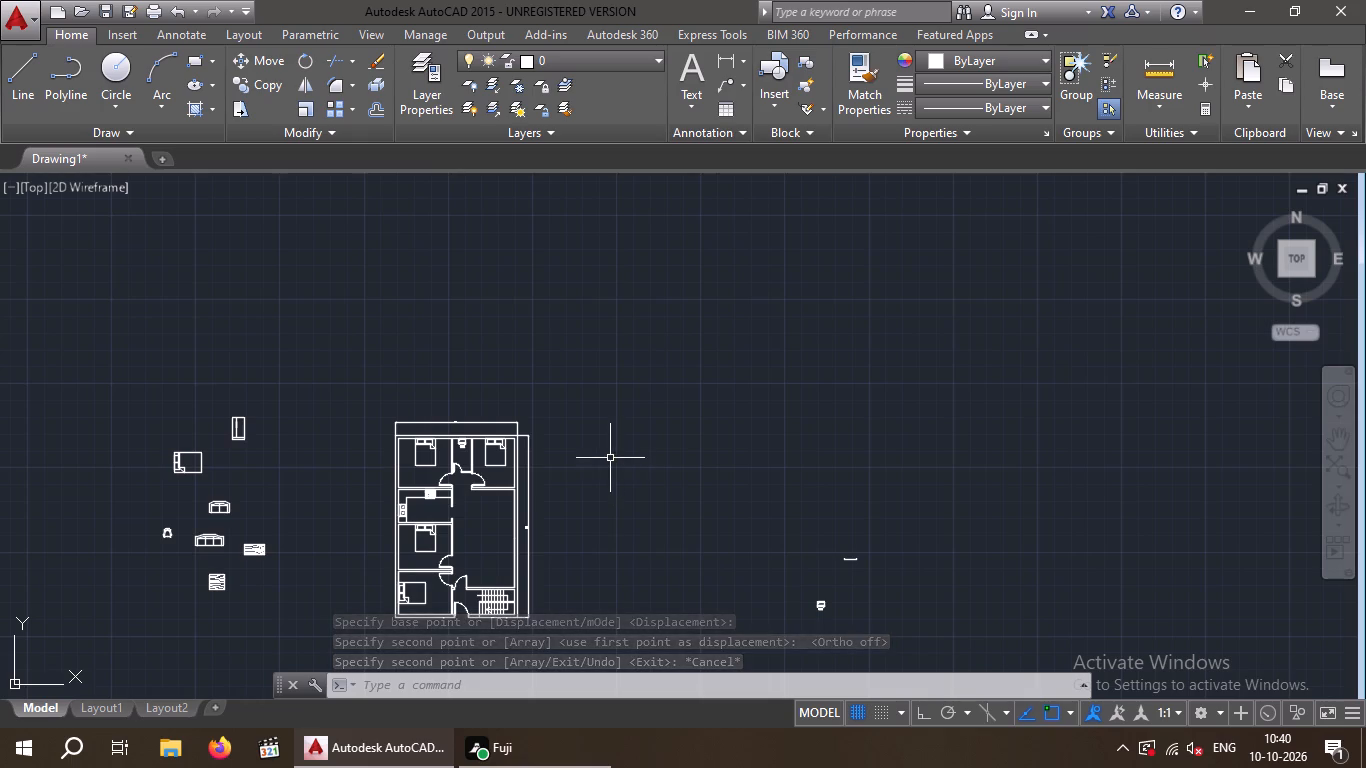
scroll(609, 456, "down", 1)
middle_click_drag(609, 456, 608, 391)
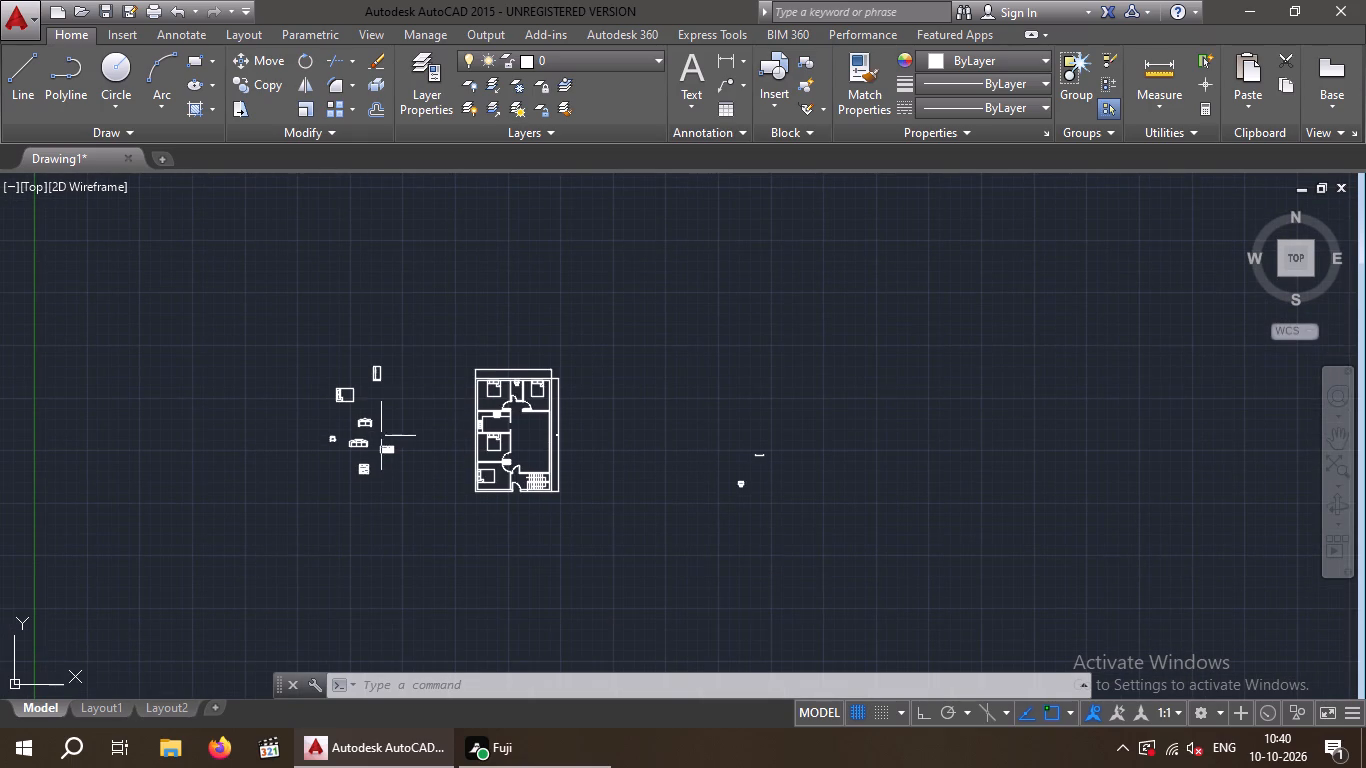
scroll(376, 442, "up", 3)
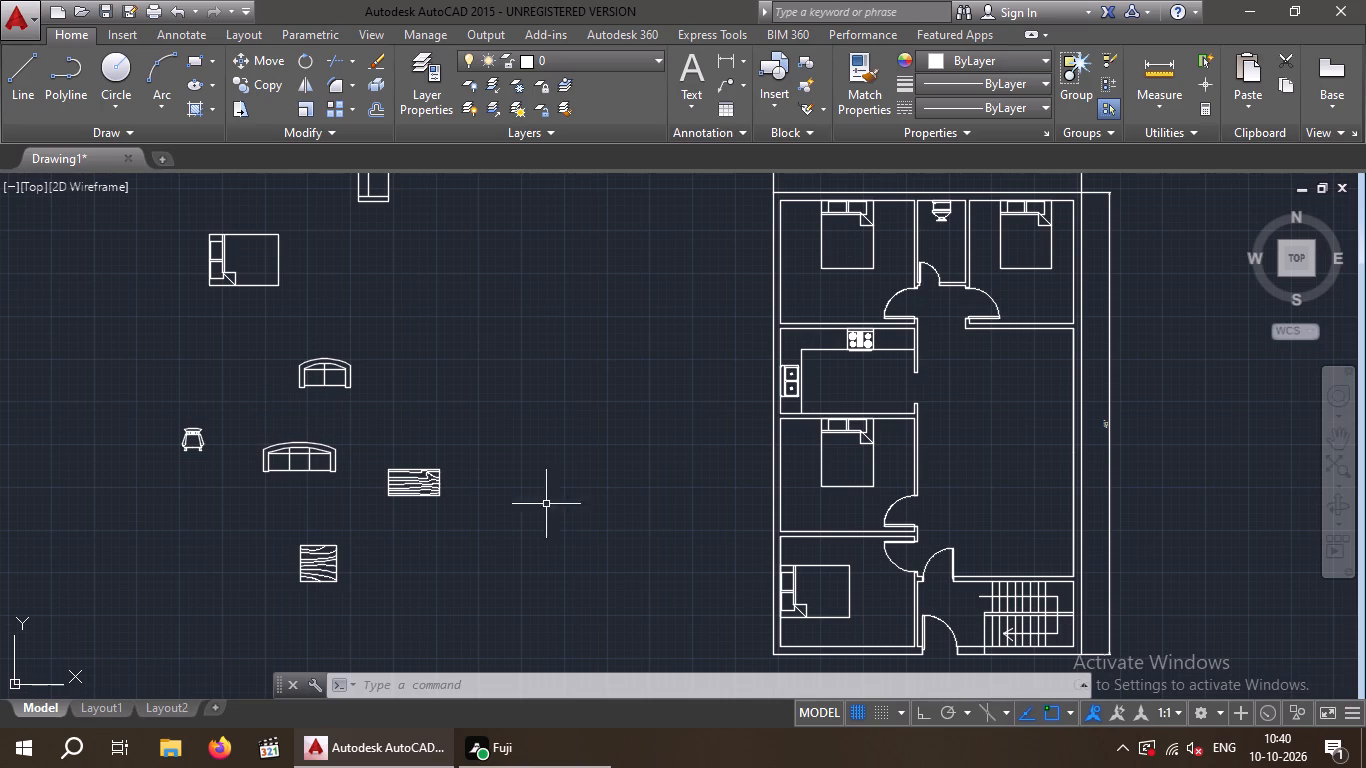
left_click(16, 72)
scroll(1071, 439, "up", 3)
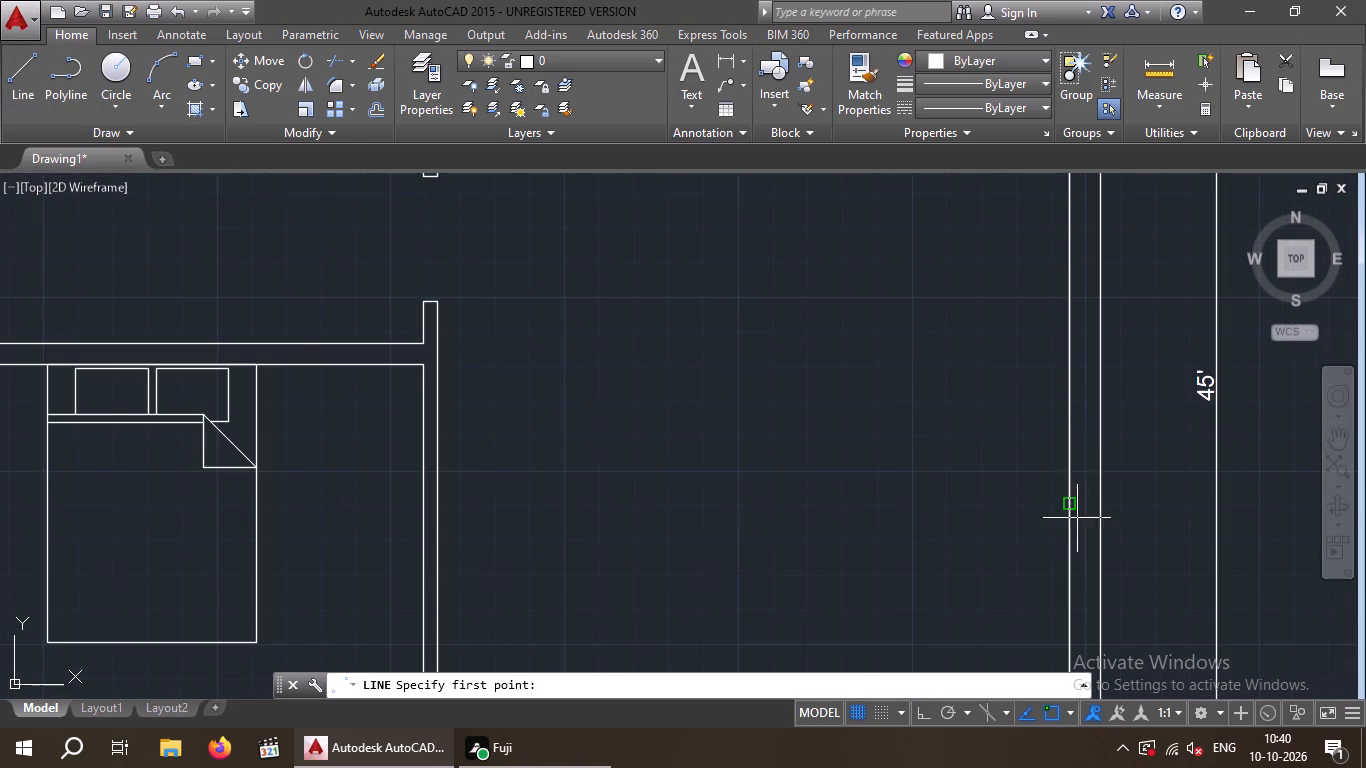
scroll(1065, 430, "up", 2)
scroll(1065, 432, "down", 4)
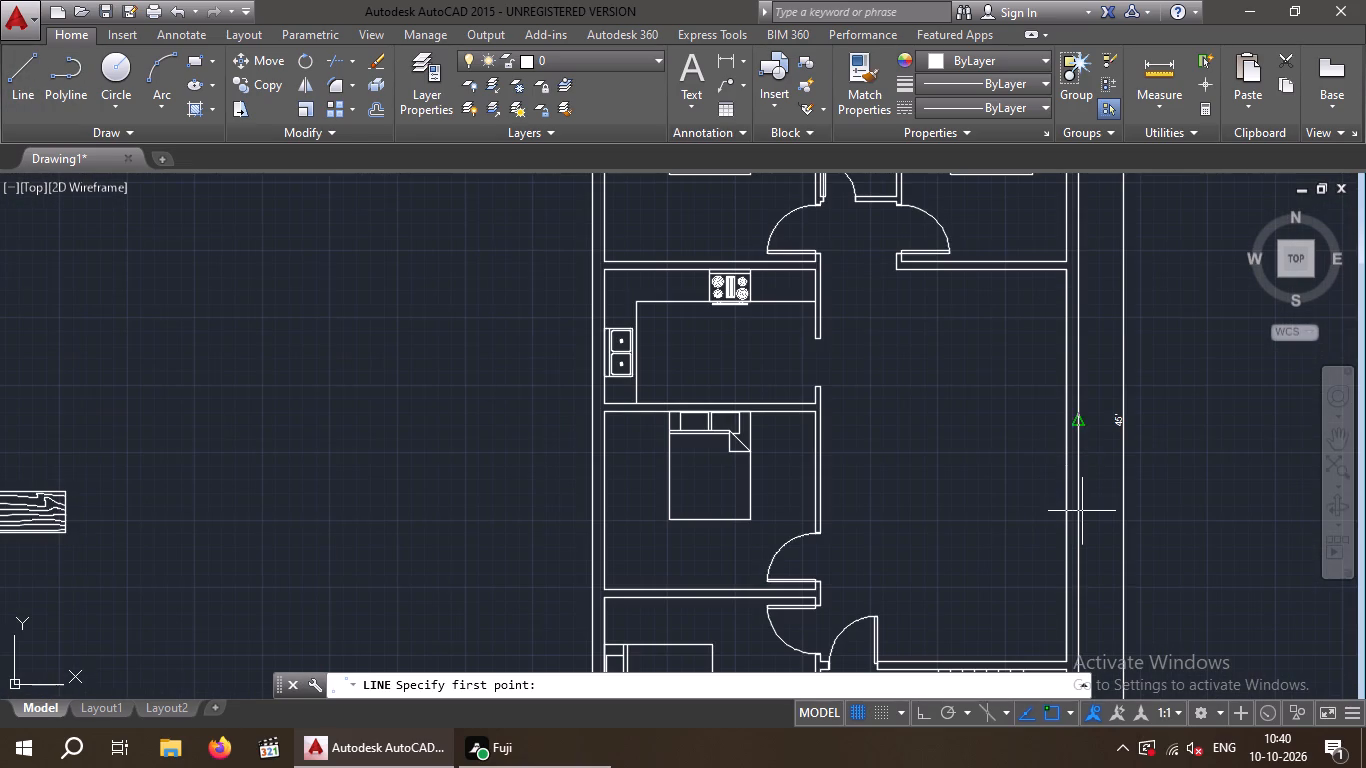
left_click(1063, 464)
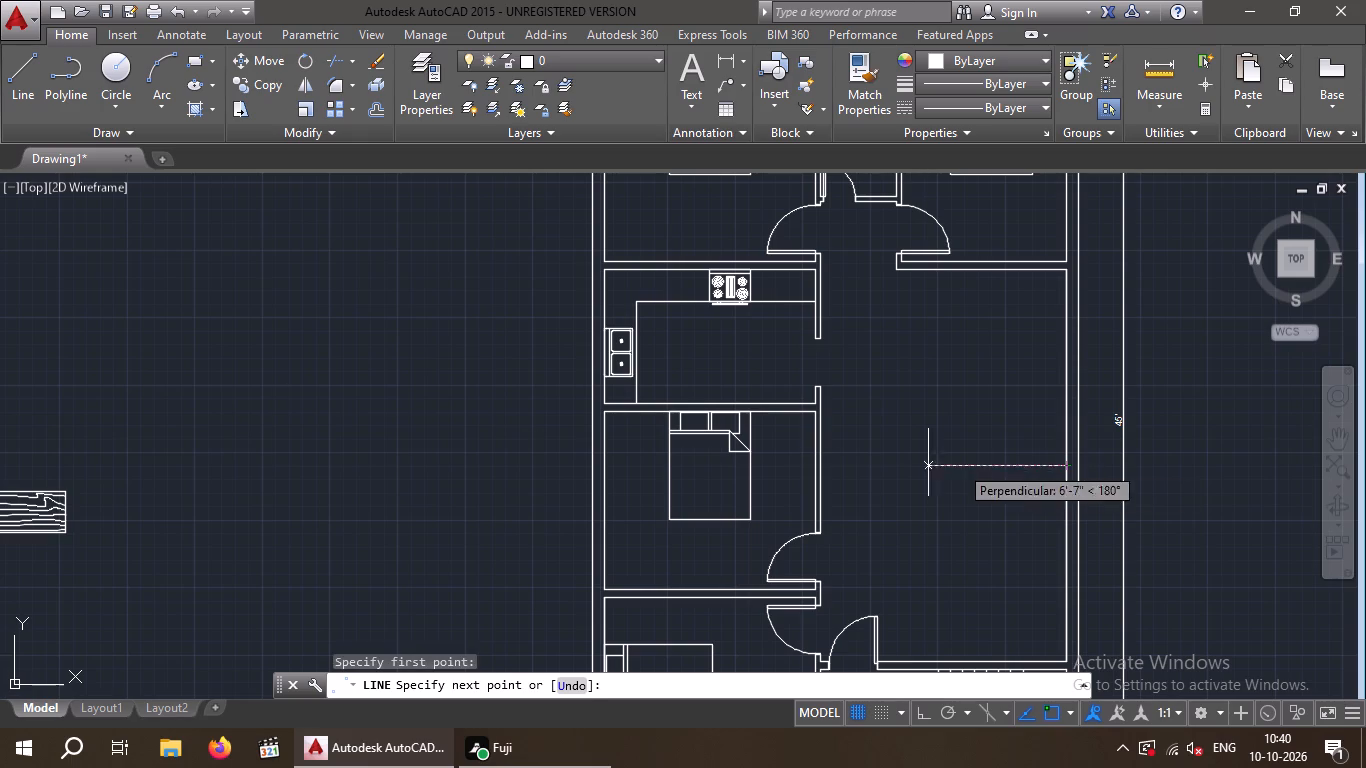
key("F8")
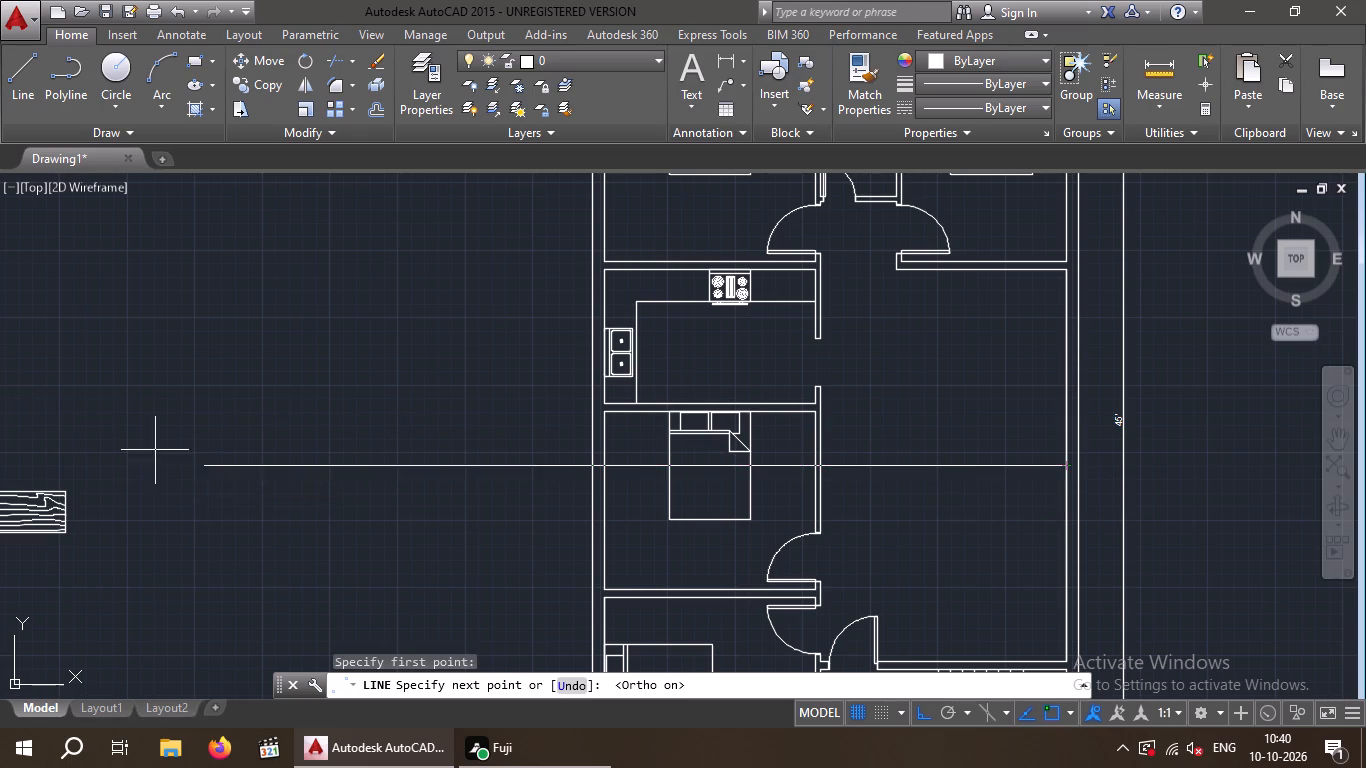
left_click(218, 452)
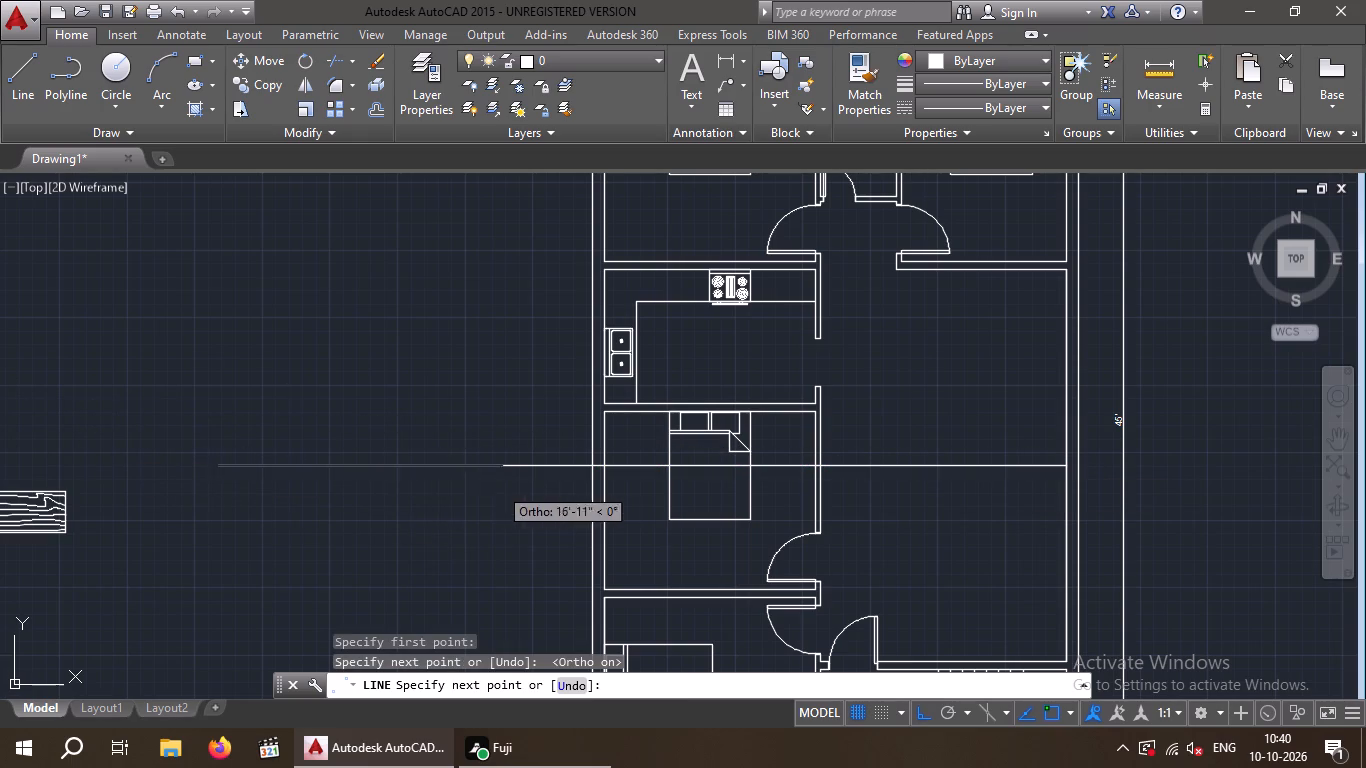
key("Escape")
key("Escape")
Rotate the loose three-seat sofa 270° about the upper-left corner of its back so it stands vertically.
scroll(693, 384, "down", 1)
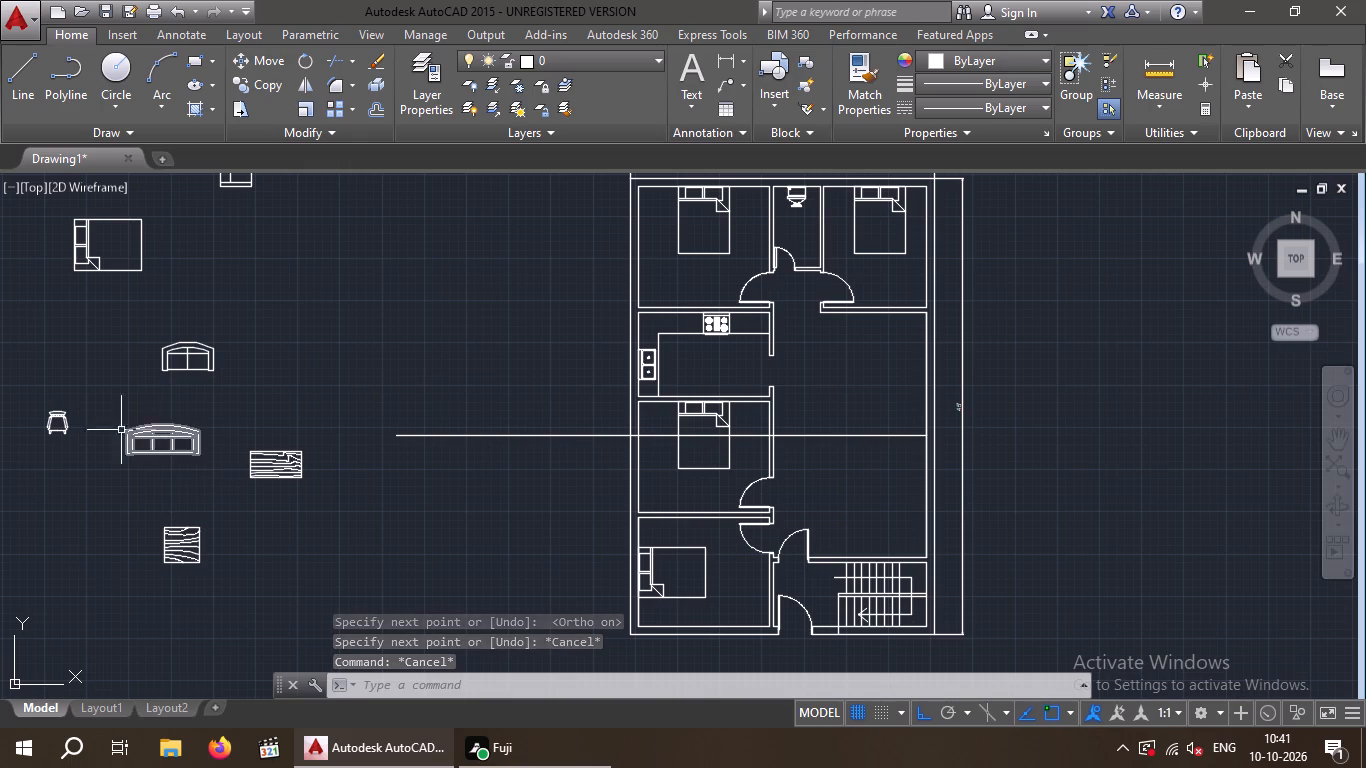
left_click(105, 407)
left_click(203, 465)
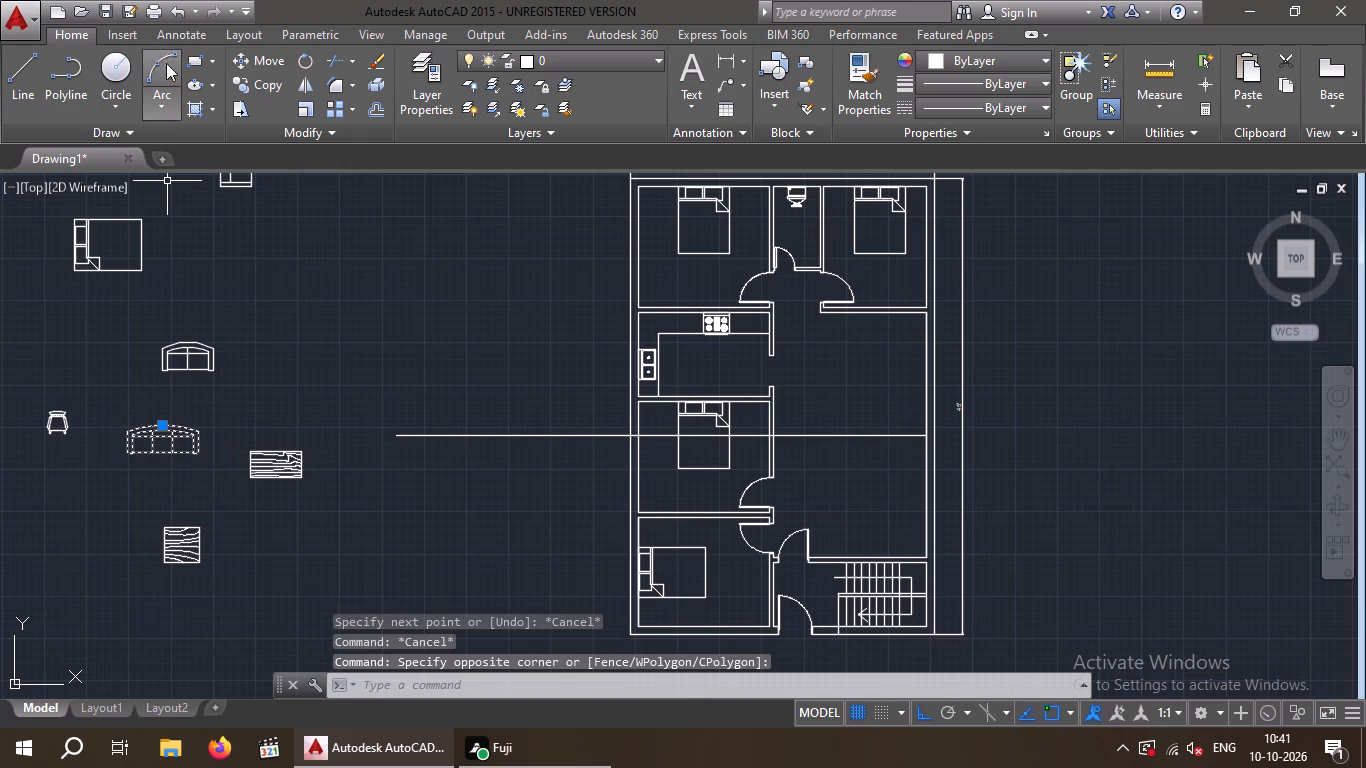
left_click(300, 59)
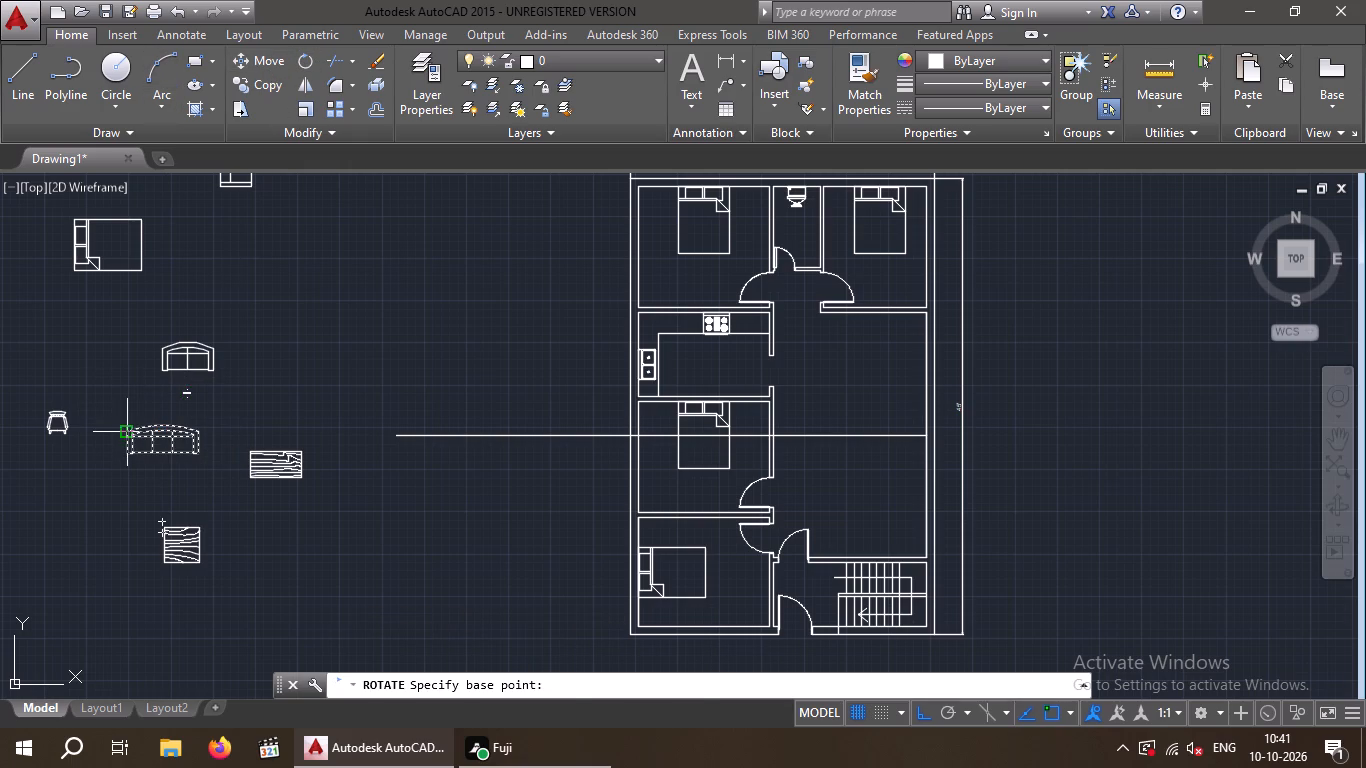
left_click(123, 428)
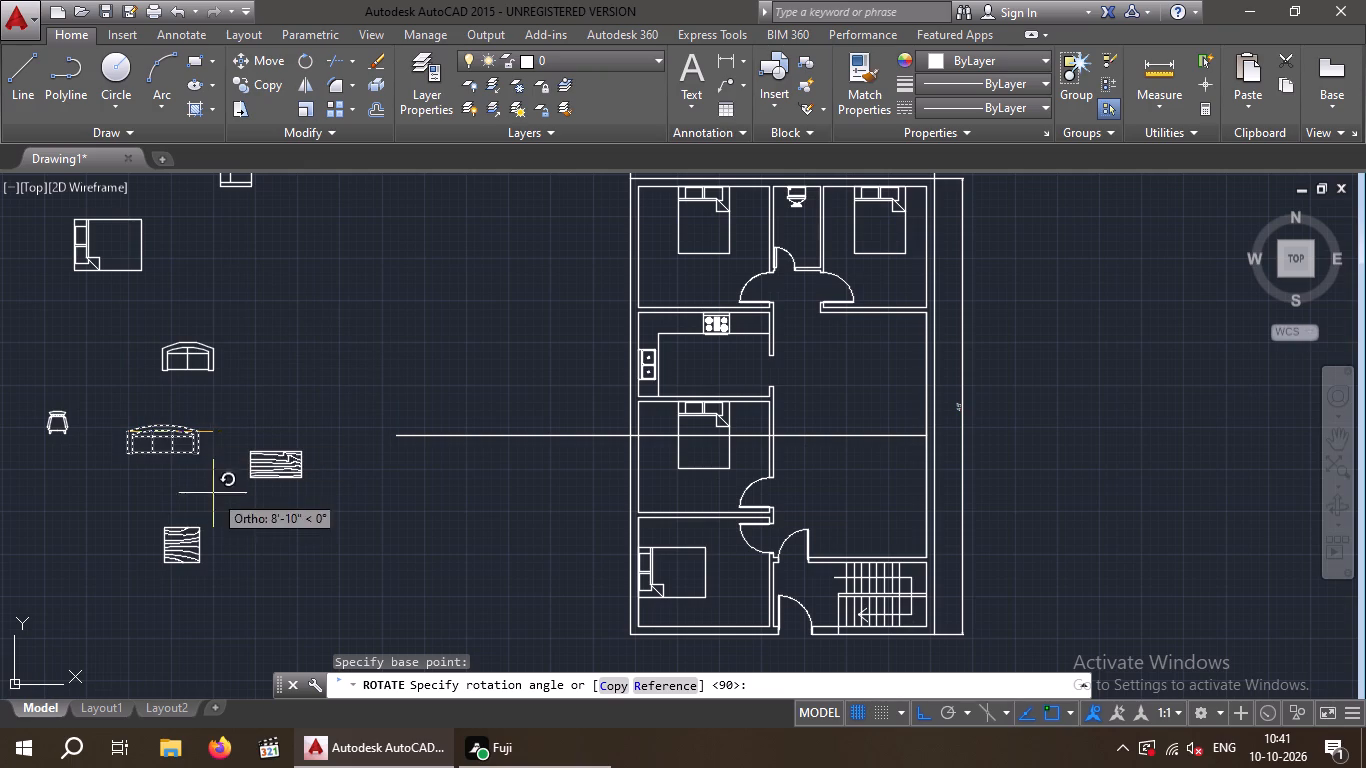
left_click(141, 596)
key("Escape")
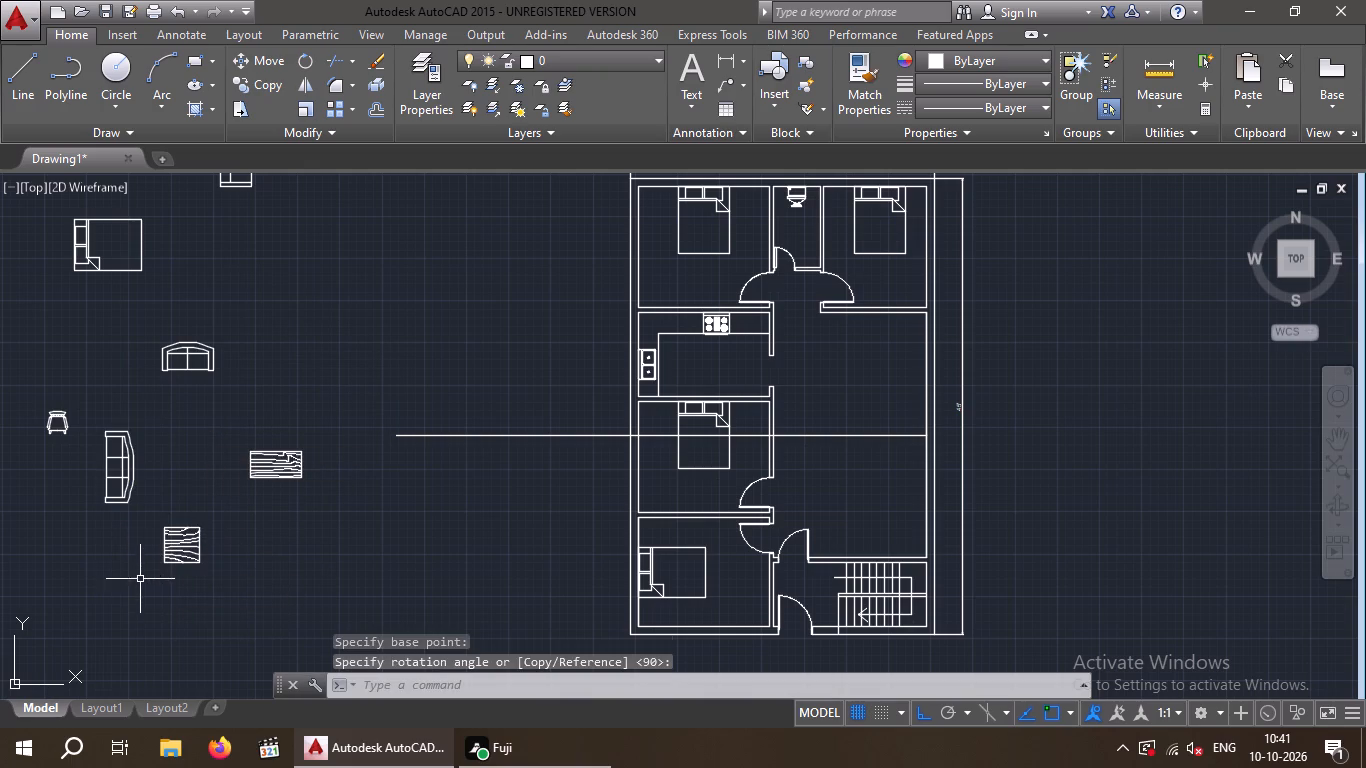
key("Escape")
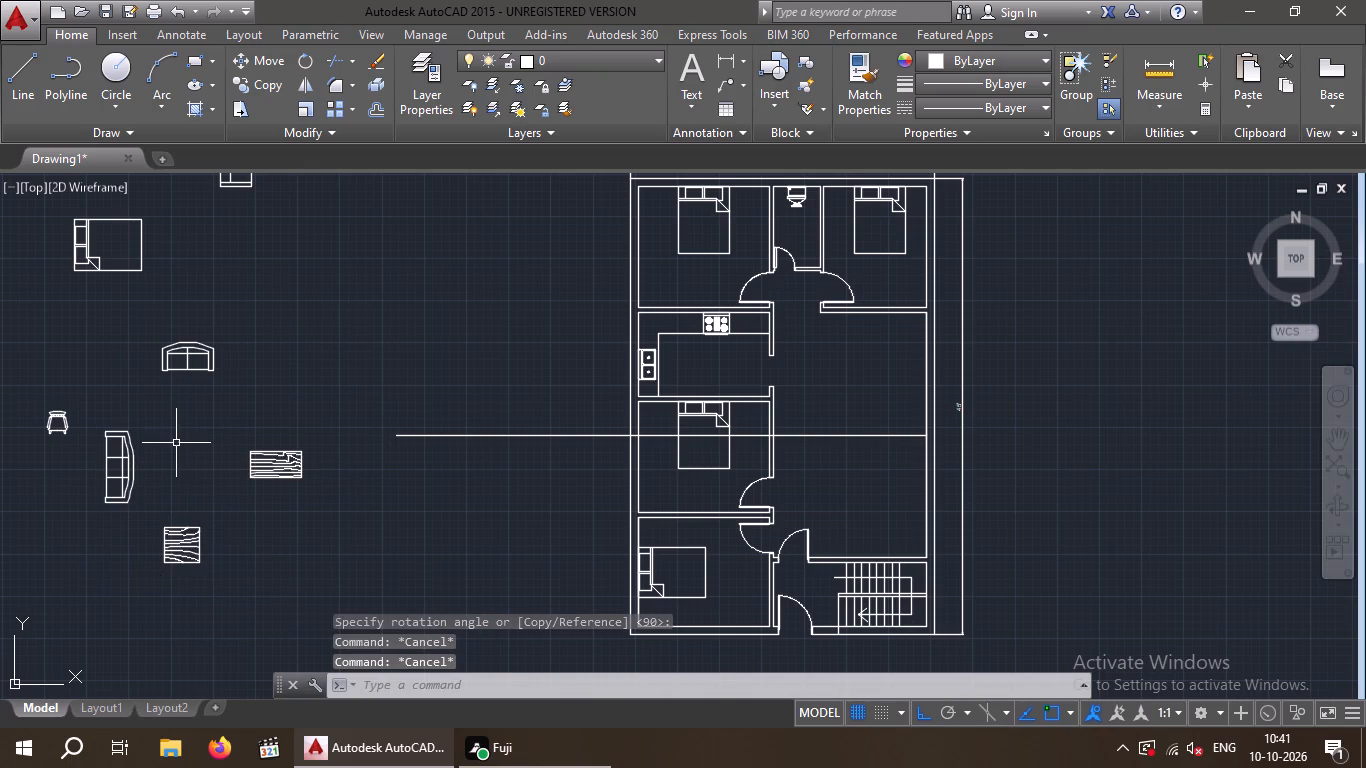
Copy the rotated three-seat sofa by its back midpoint to the guide line's endpoint on the hall's right inner wall, with Ortho off.
left_click_drag(176, 443, 149, 466)
left_click(35, 482)
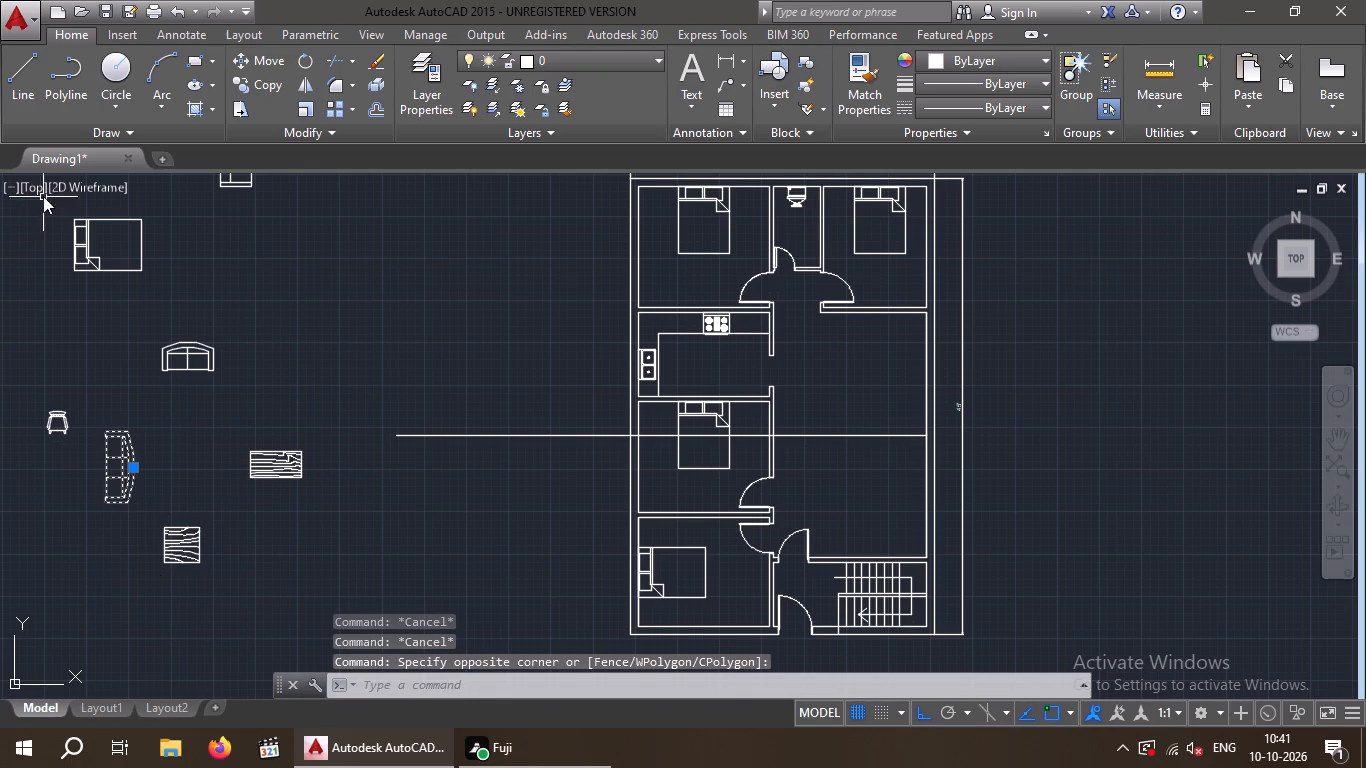
left_click(258, 82)
scroll(133, 471, "up", 4)
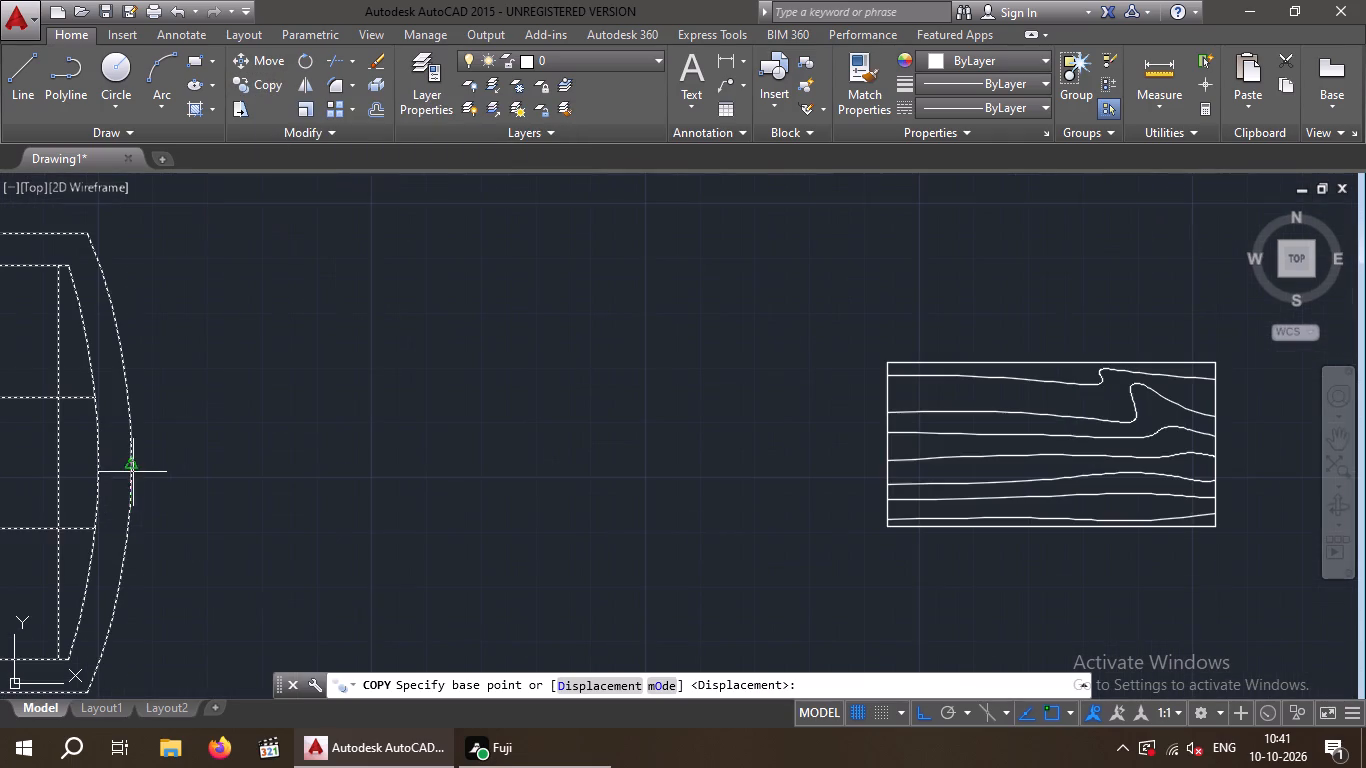
left_click(124, 466)
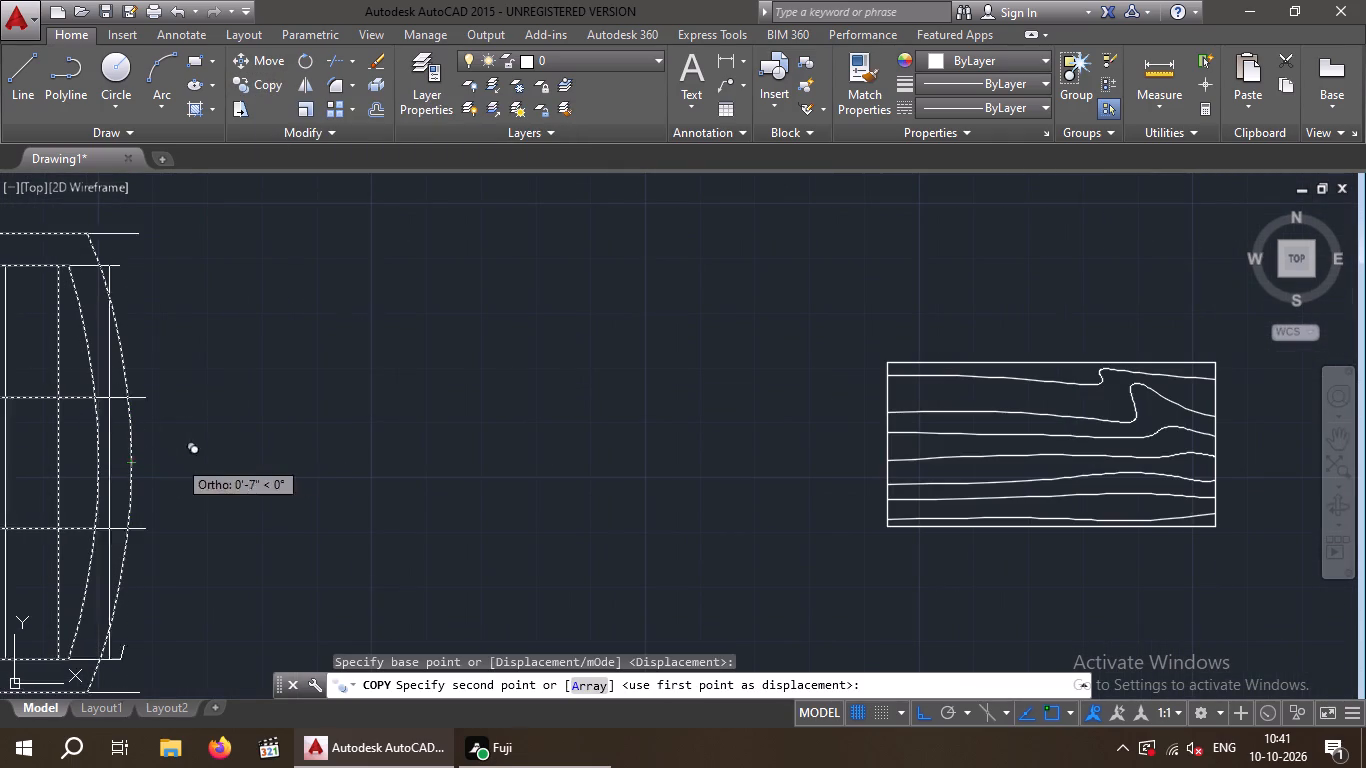
scroll(368, 457, "down", 5)
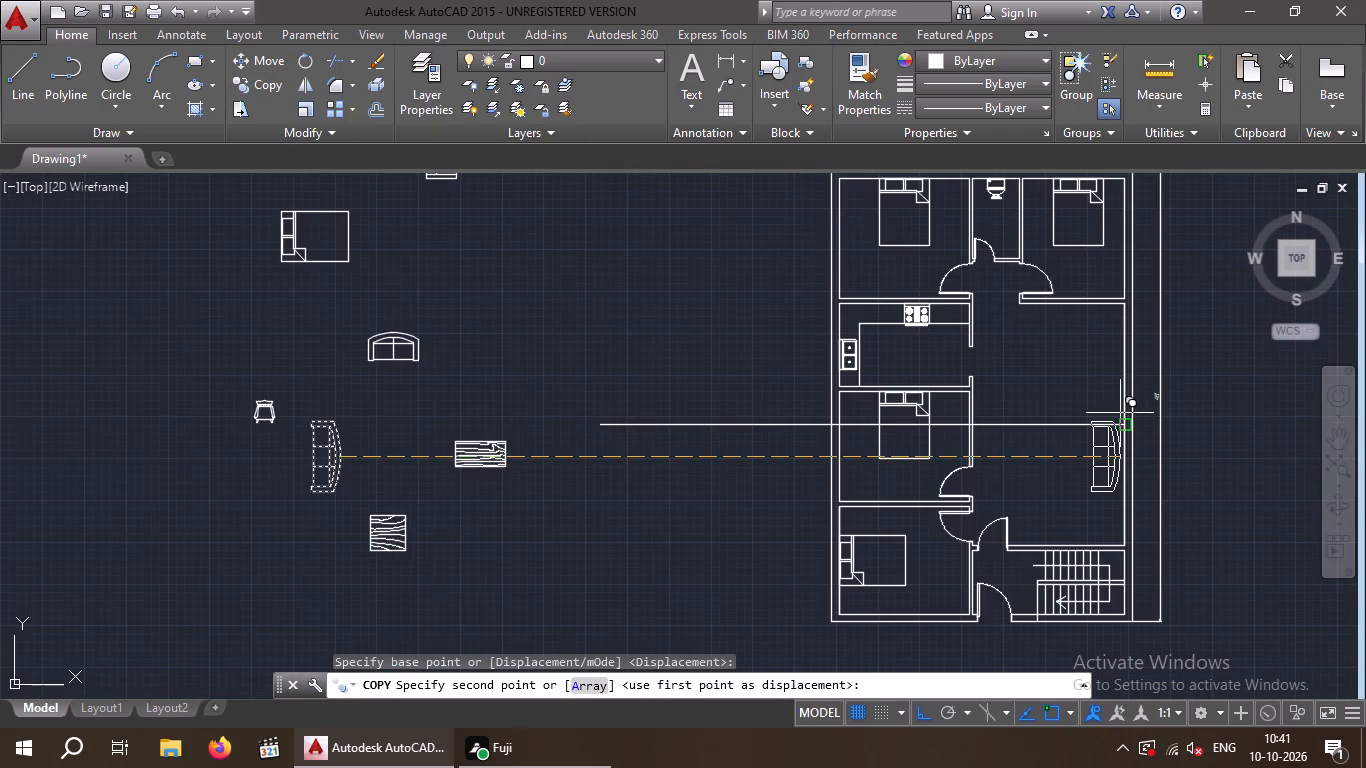
key("F8")
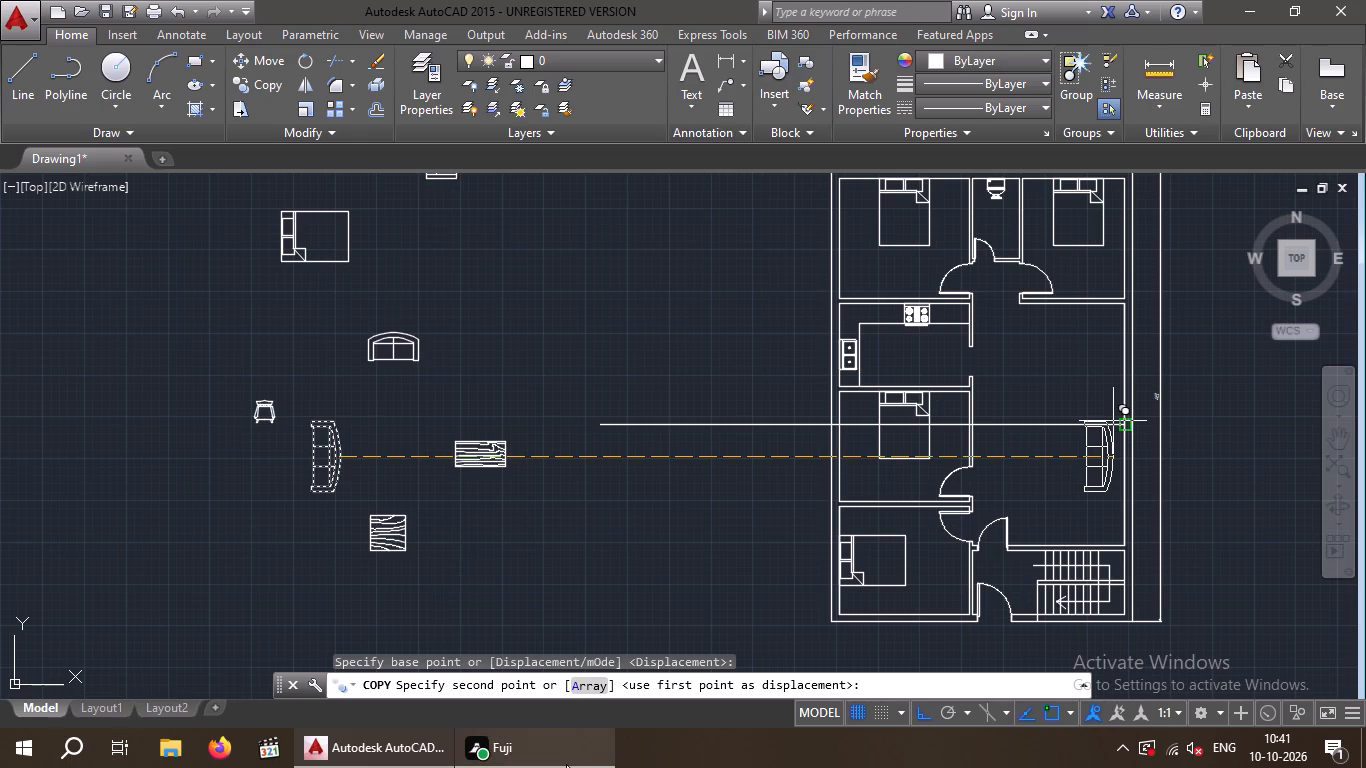
left_click_drag(578, 755, 566, 755)
left_click(401, 745)
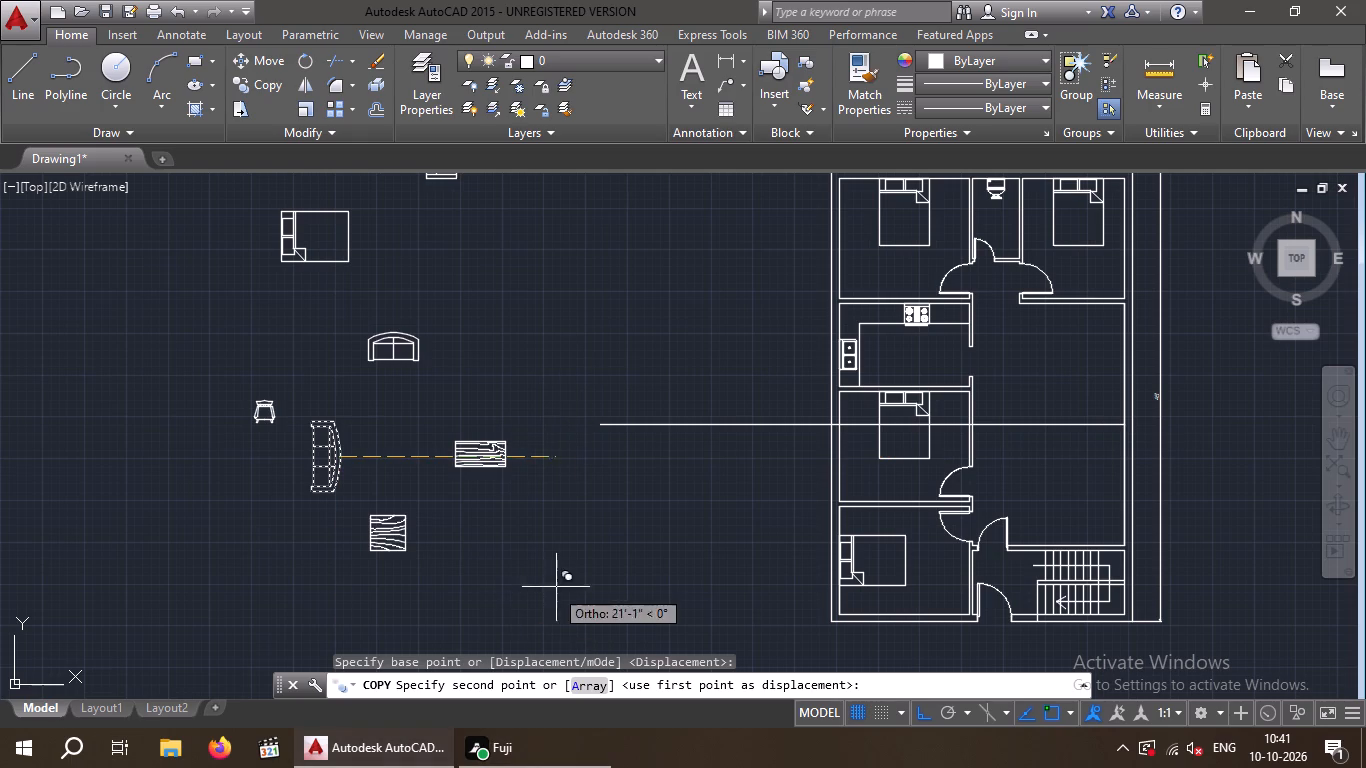
scroll(1125, 429, "up", 2)
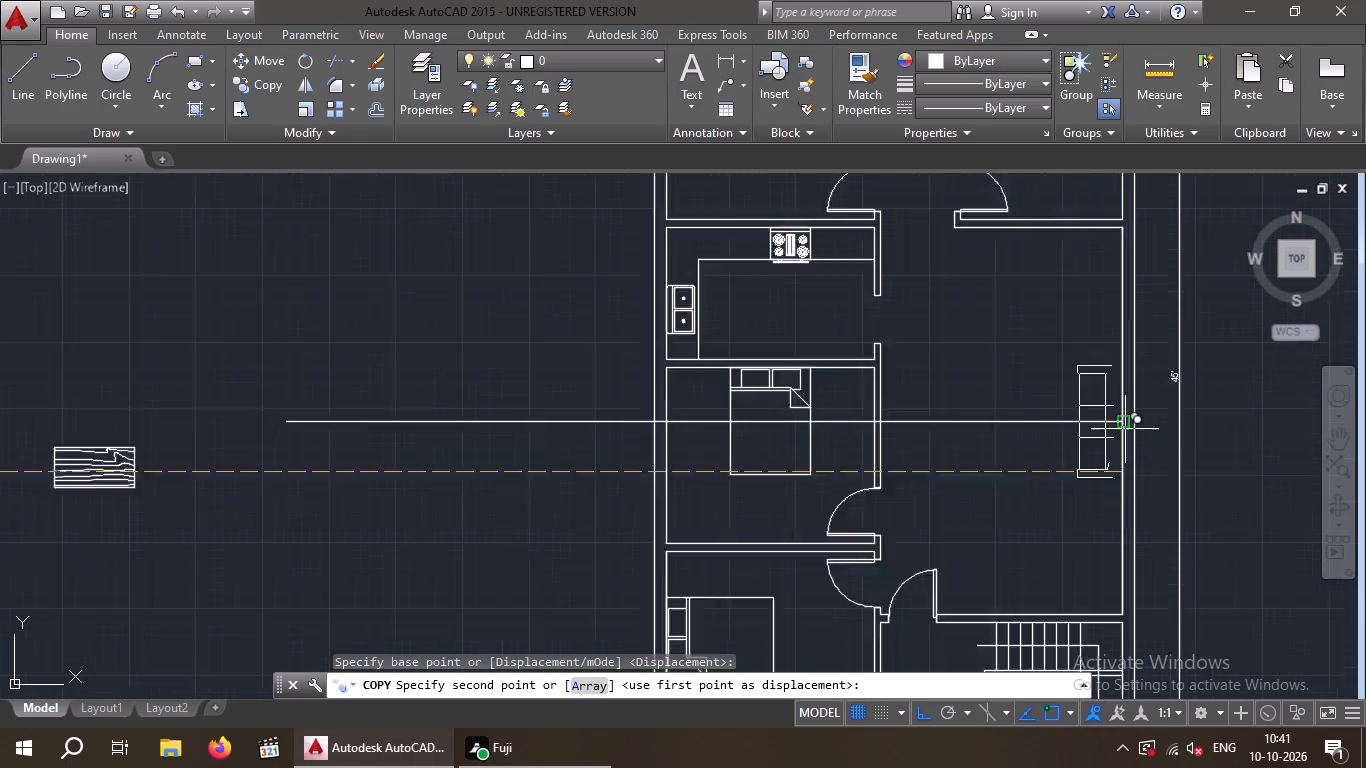
scroll(1125, 429, "up", 1)
key("F8")
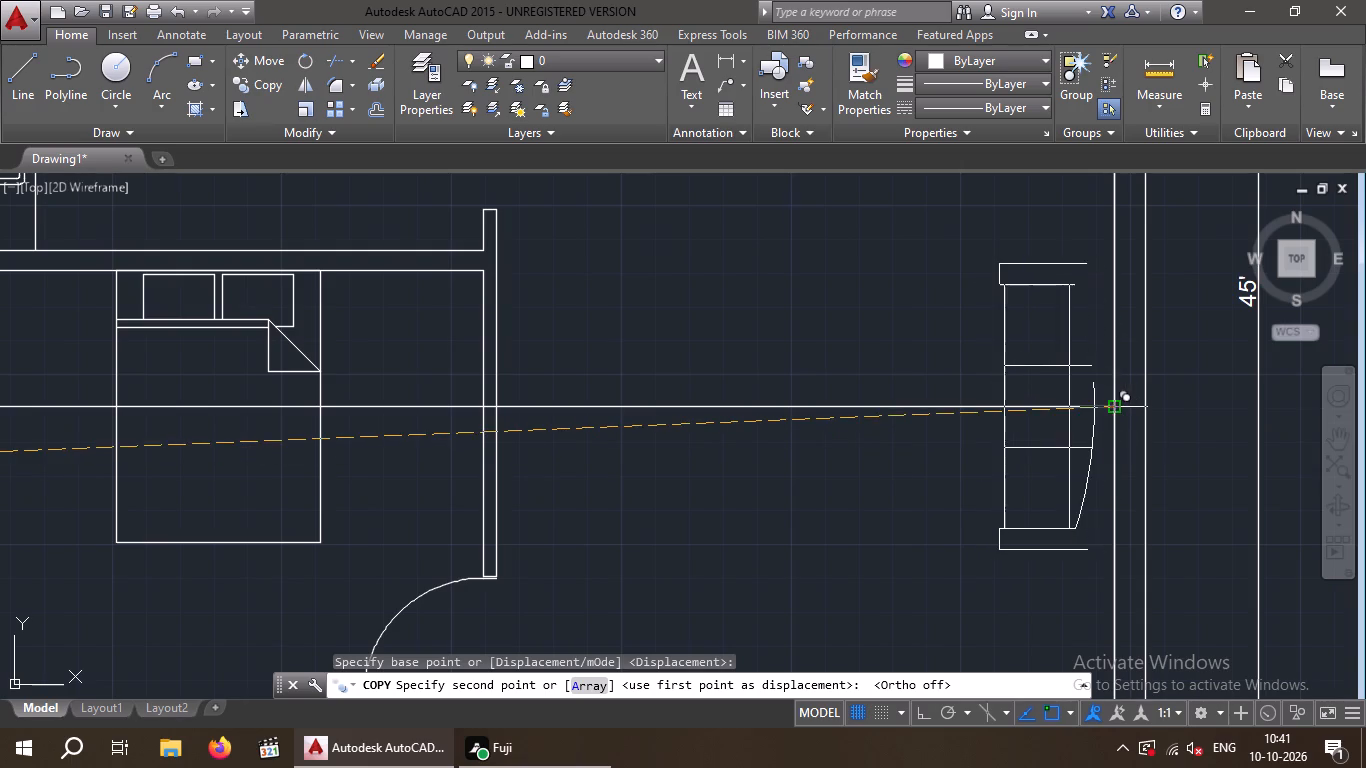
left_click(1116, 406)
scroll(867, 472, "down", 3)
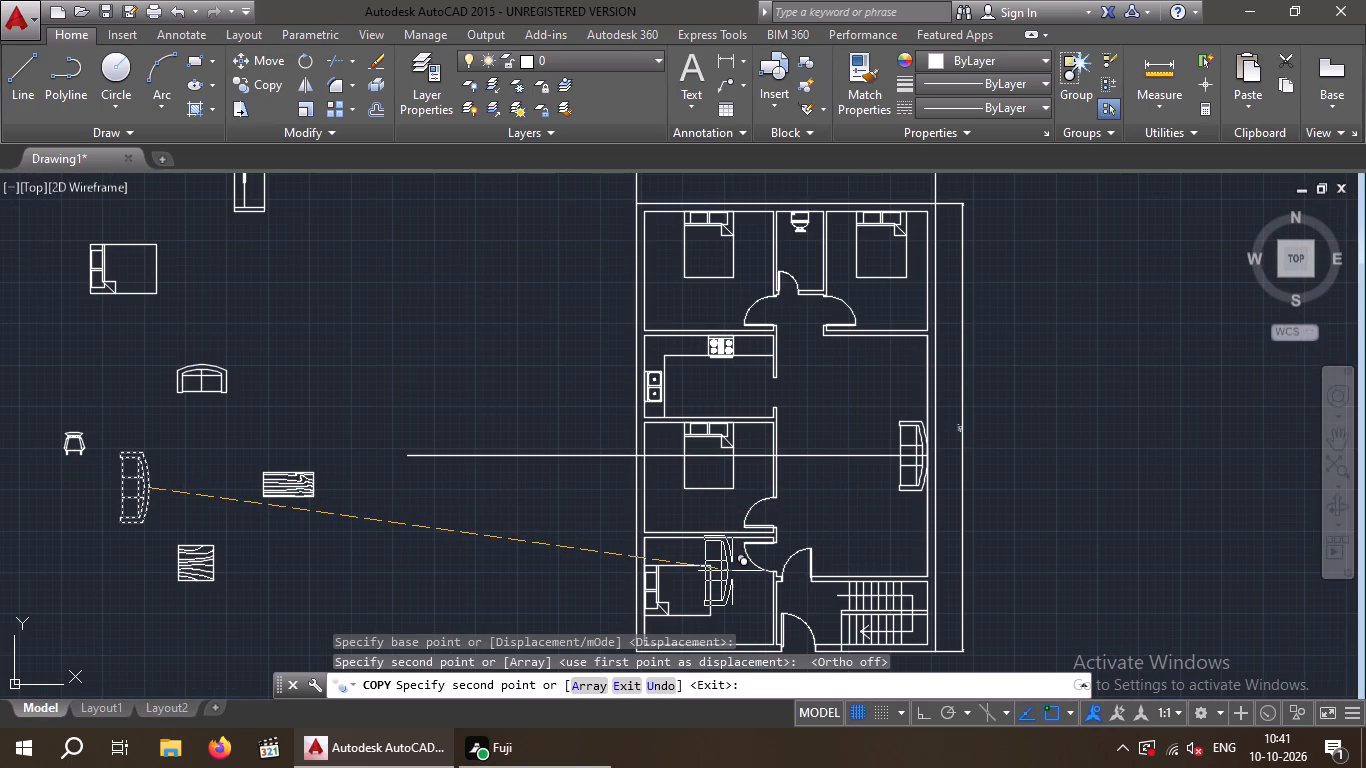
key("Escape")
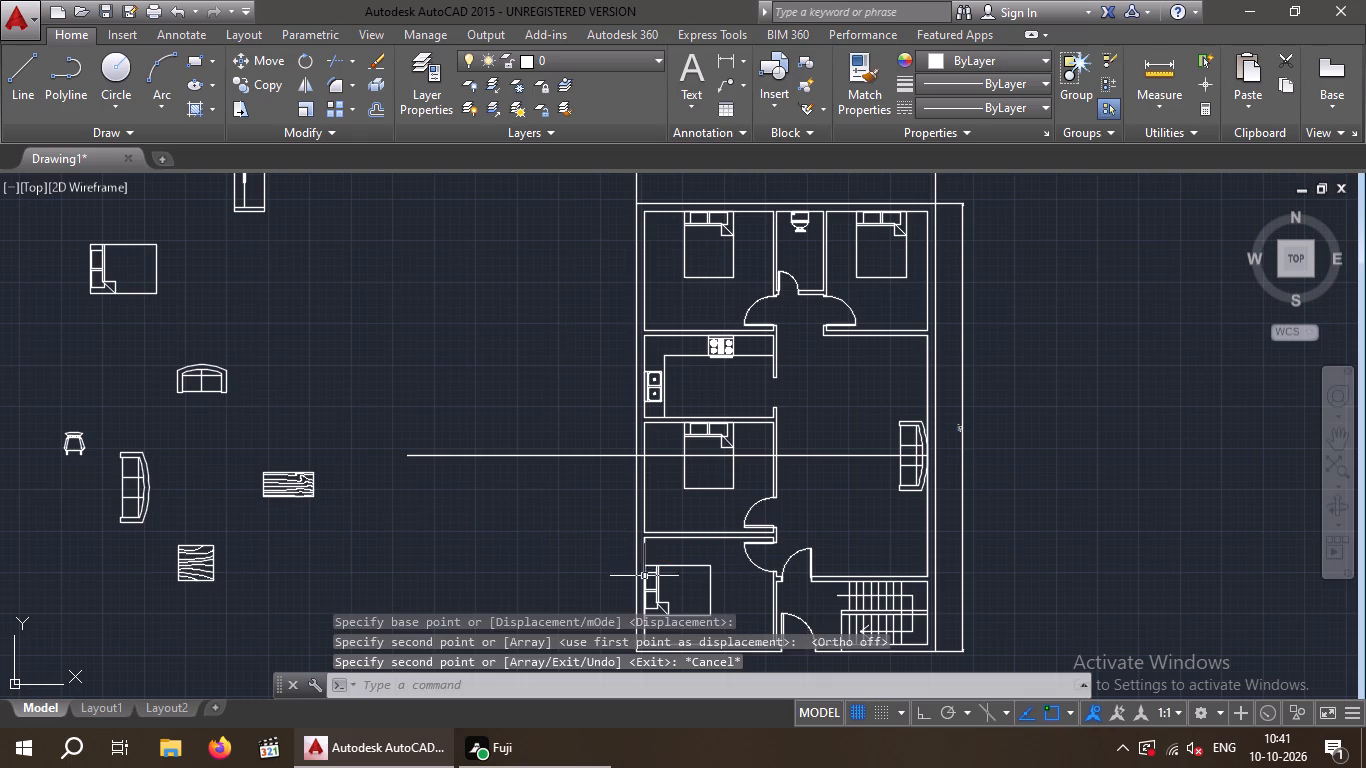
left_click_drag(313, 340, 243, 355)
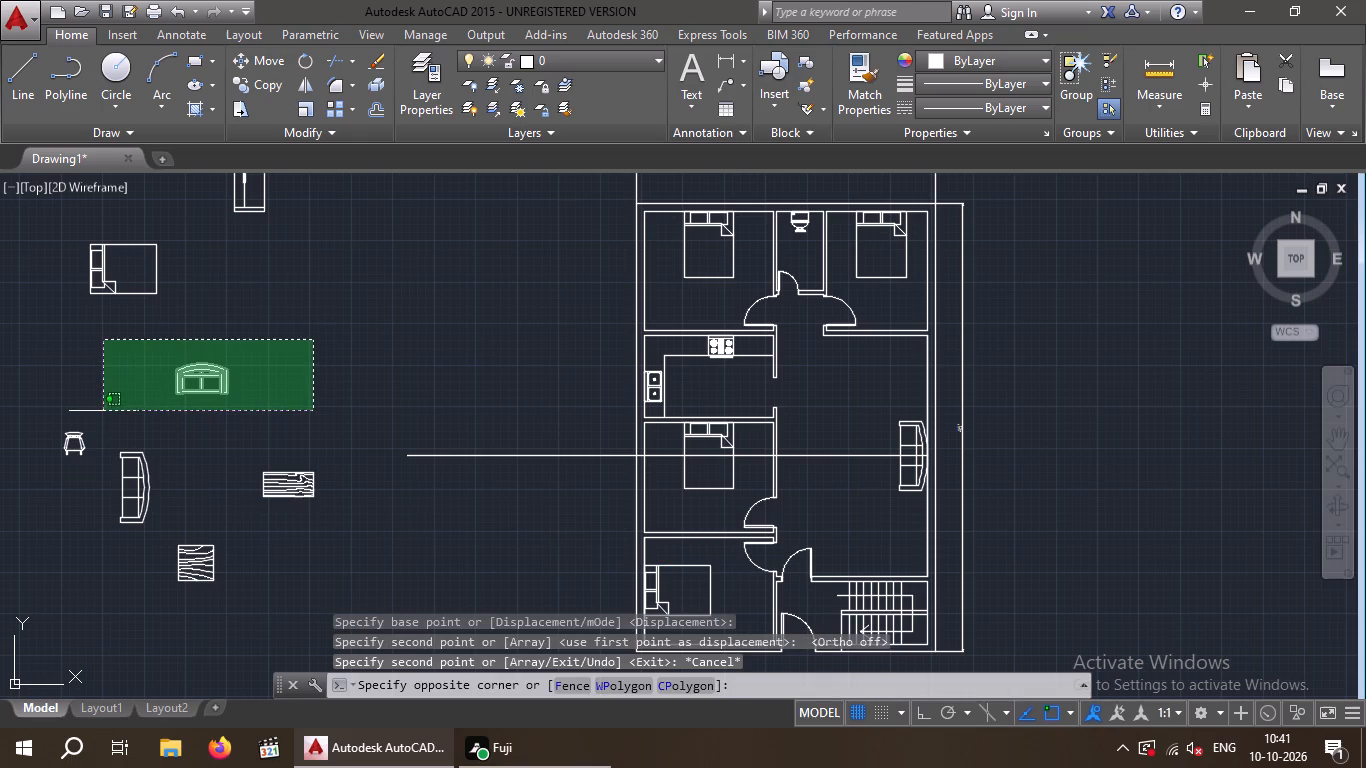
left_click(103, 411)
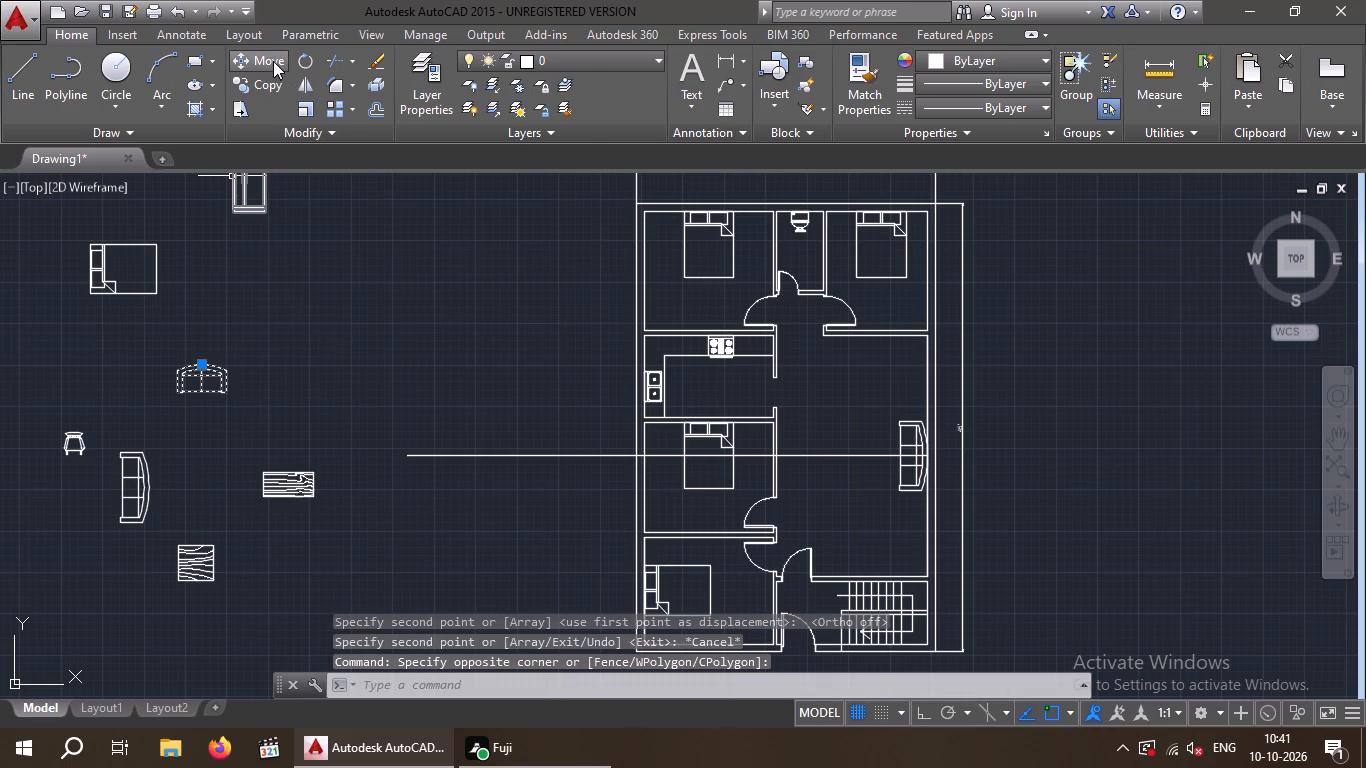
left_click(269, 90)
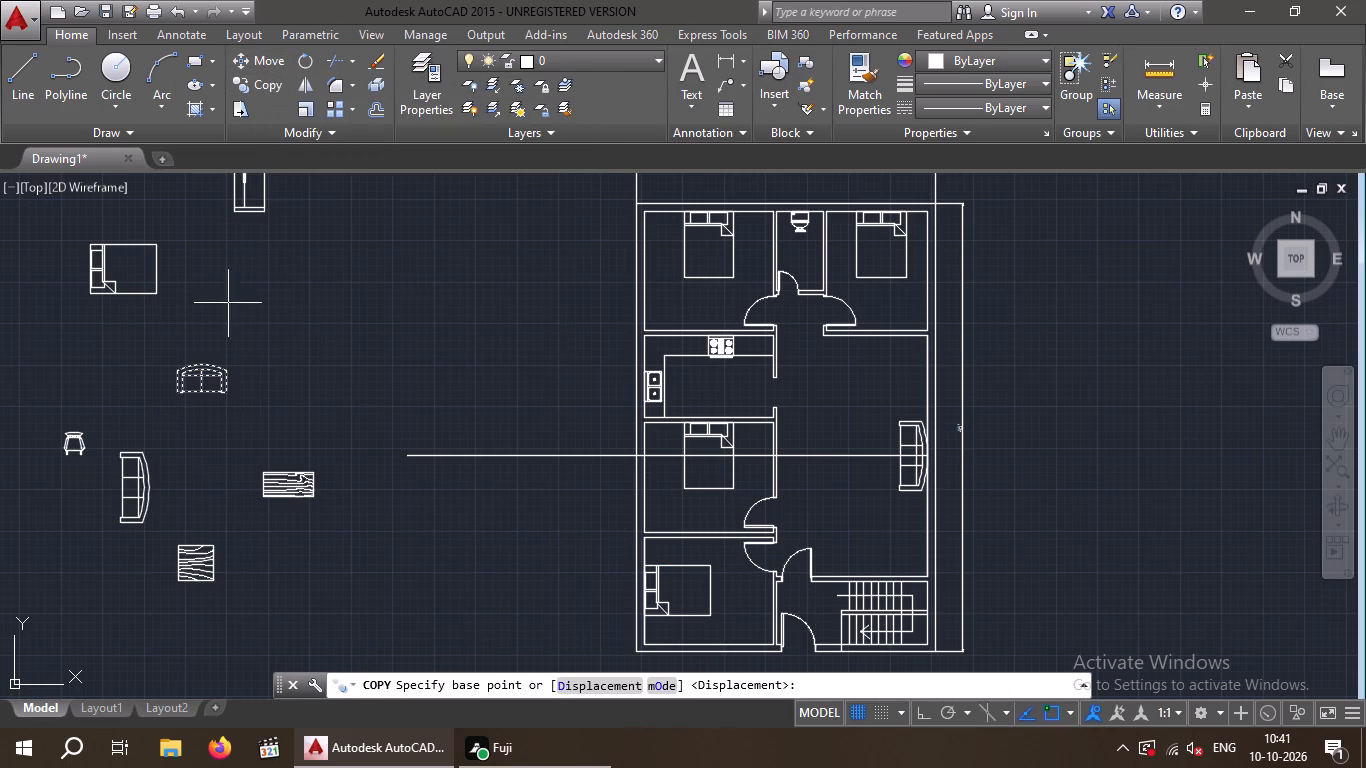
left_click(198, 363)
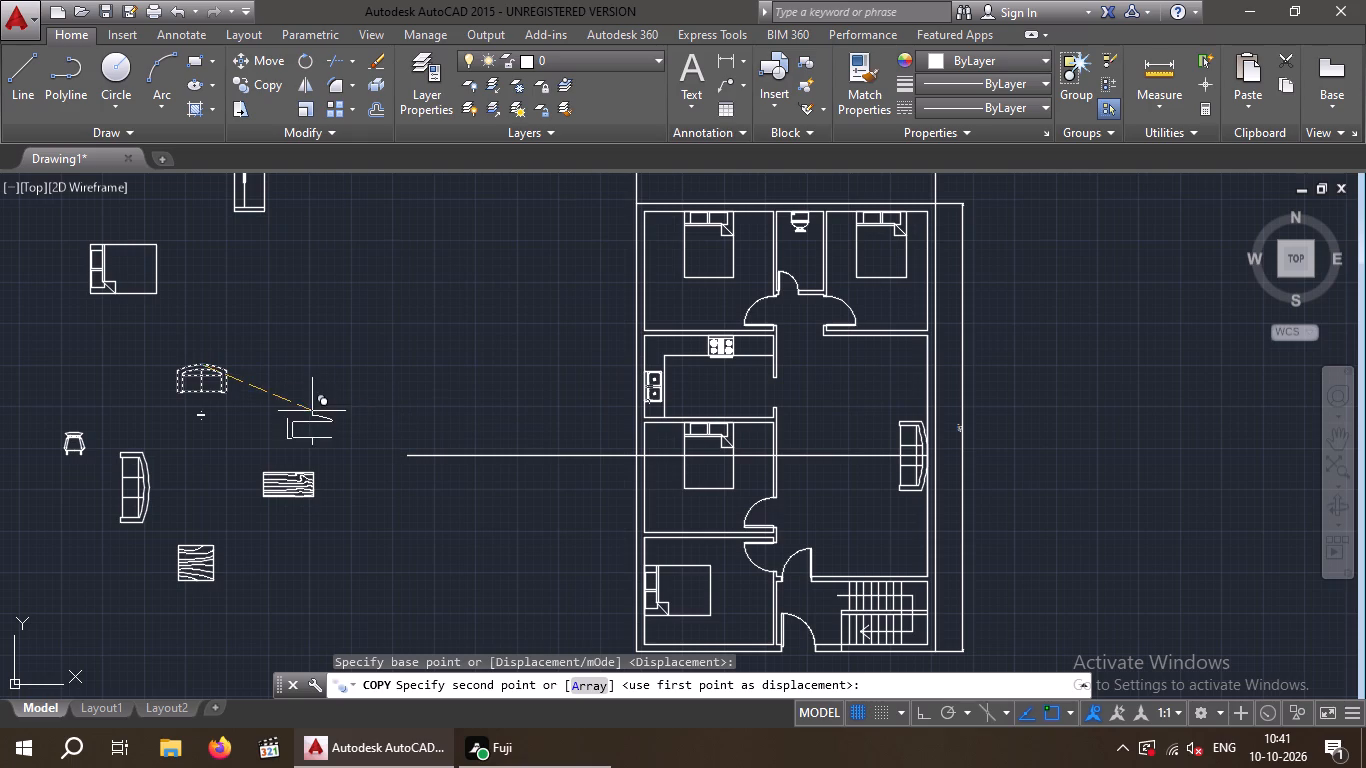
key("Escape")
Rotate the loose two-seat sofa about half a turn around a point just above its back, so the back faces down.
left_click_drag(243, 364, 230, 362)
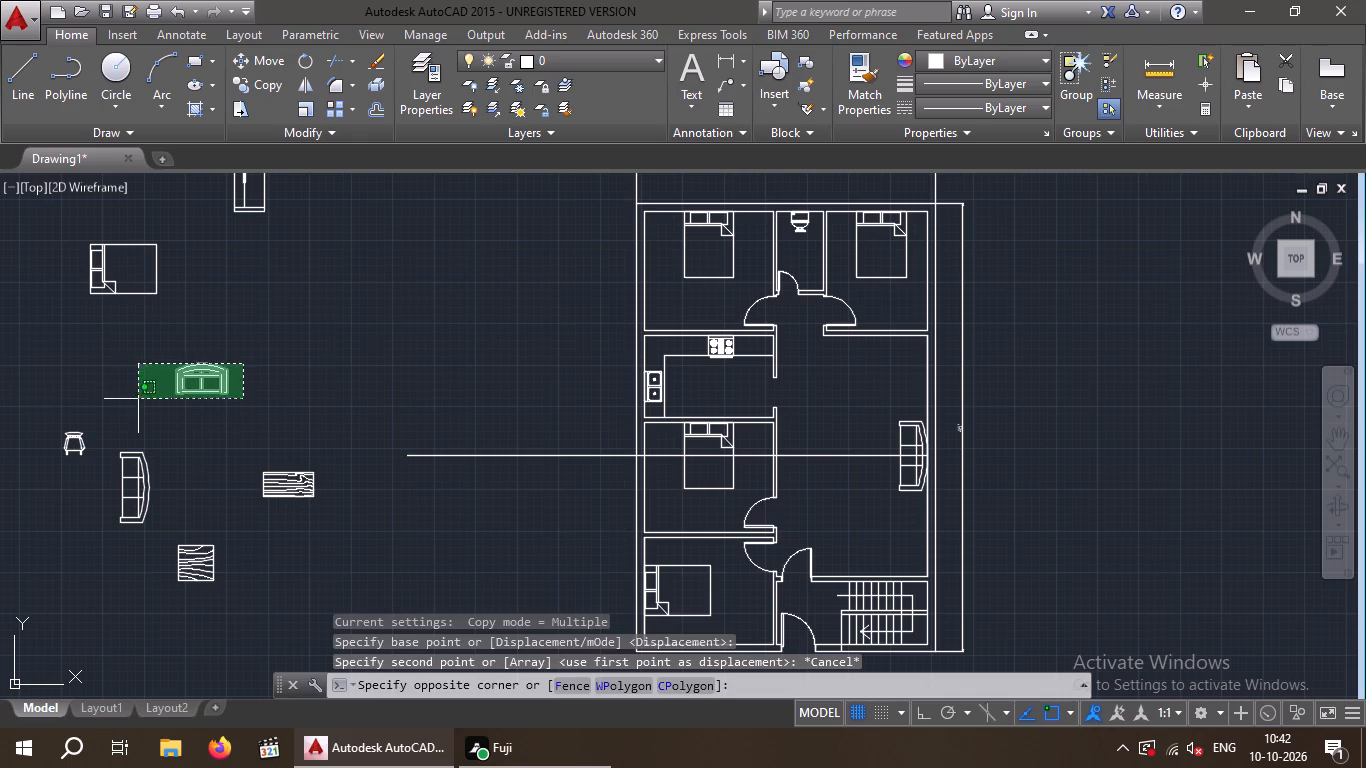
left_click(160, 408)
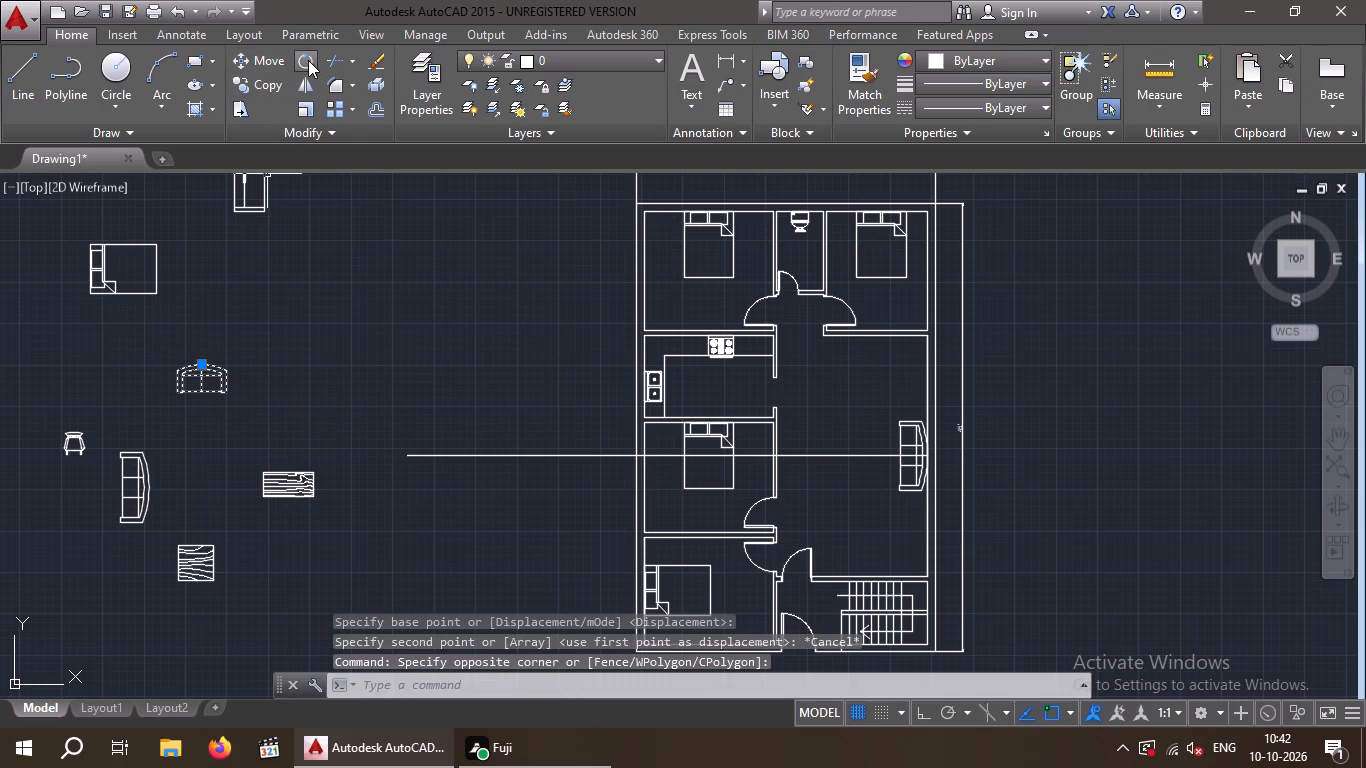
left_click(308, 60)
left_click(205, 353)
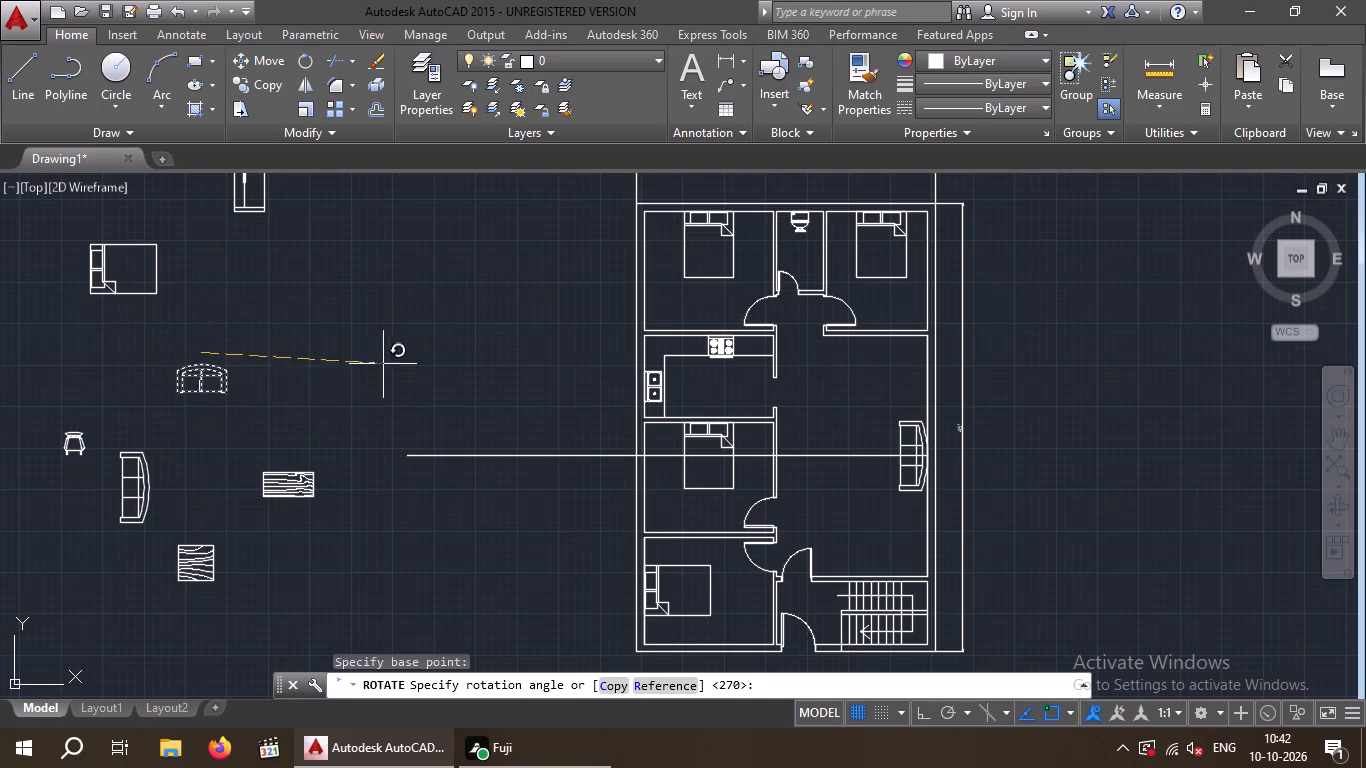
left_click(67, 351)
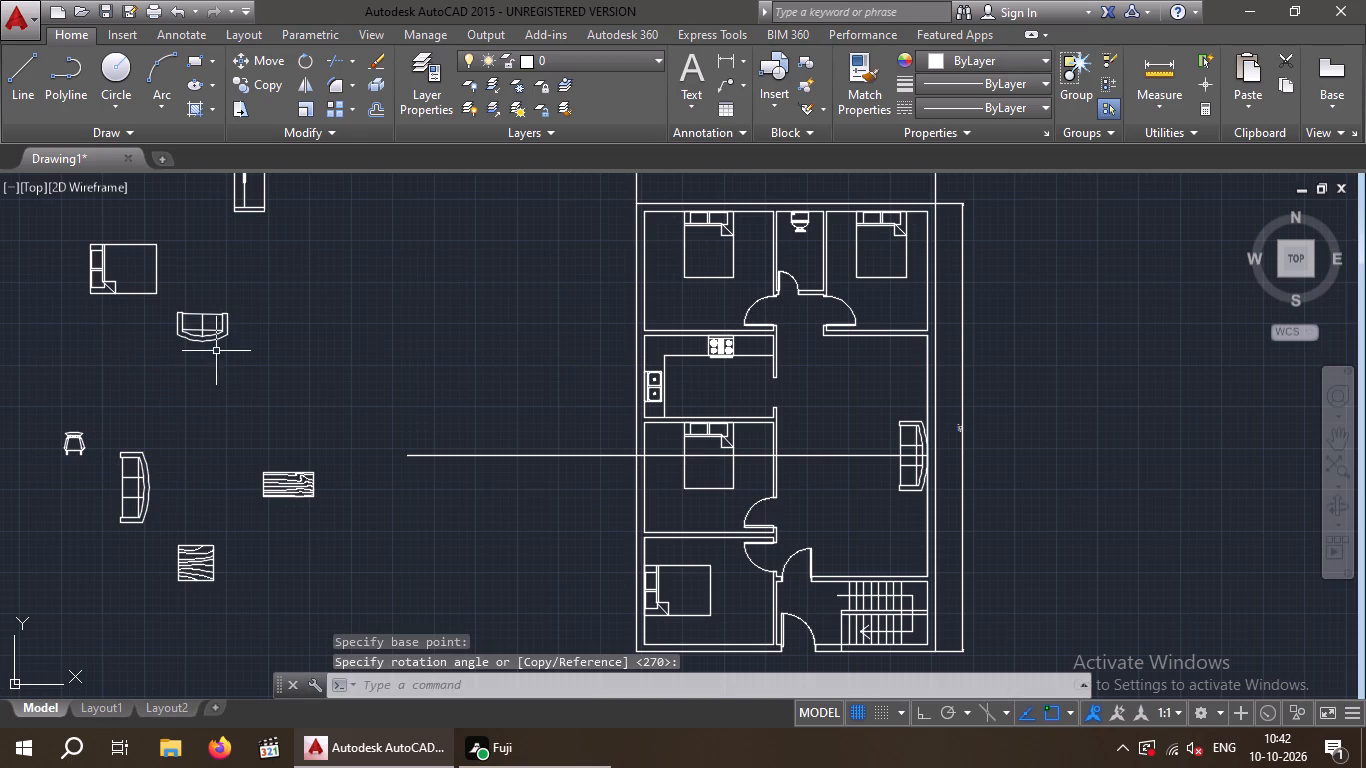
Copy the rotated two-seat sofa by its back midpoint into the large hall, between the three-seat sofa and the staircase wall.
left_click(278, 334)
left_click(150, 339)
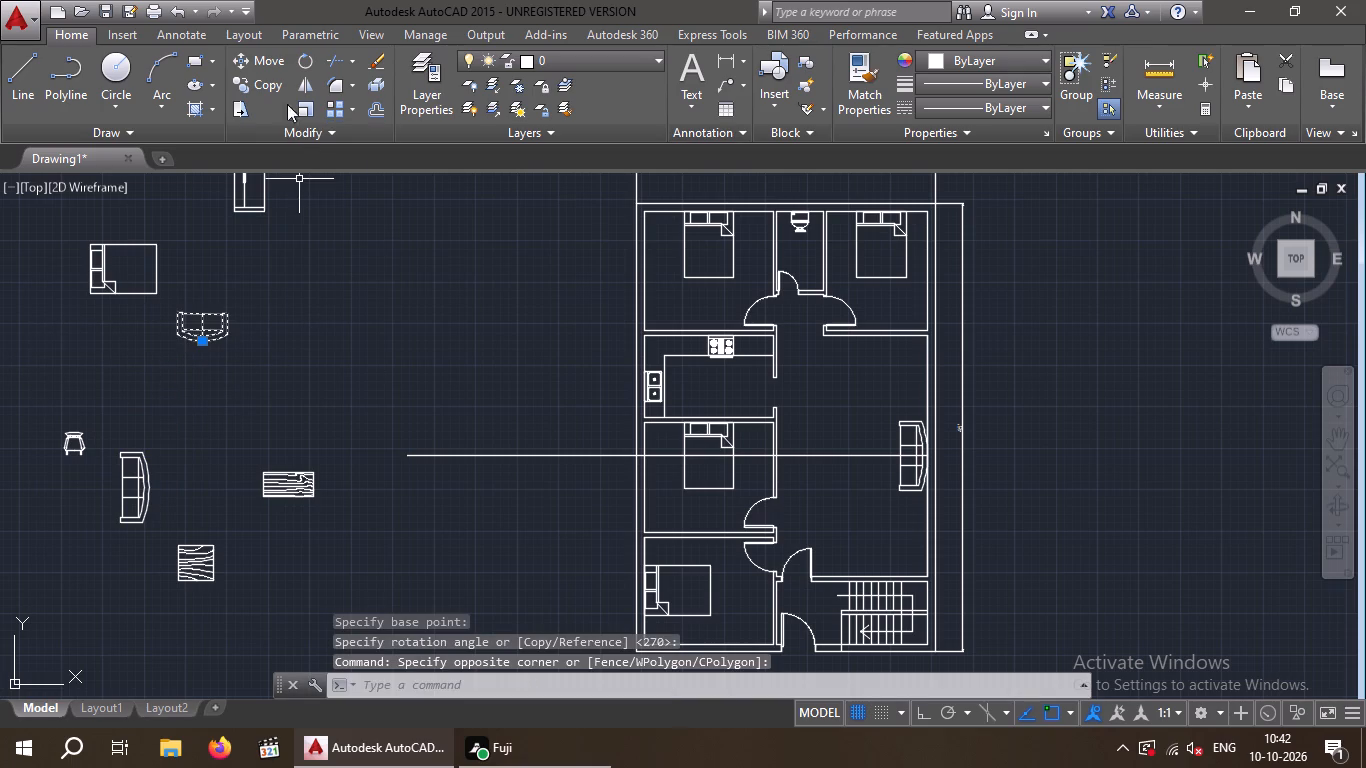
left_click(261, 87)
left_click(199, 345)
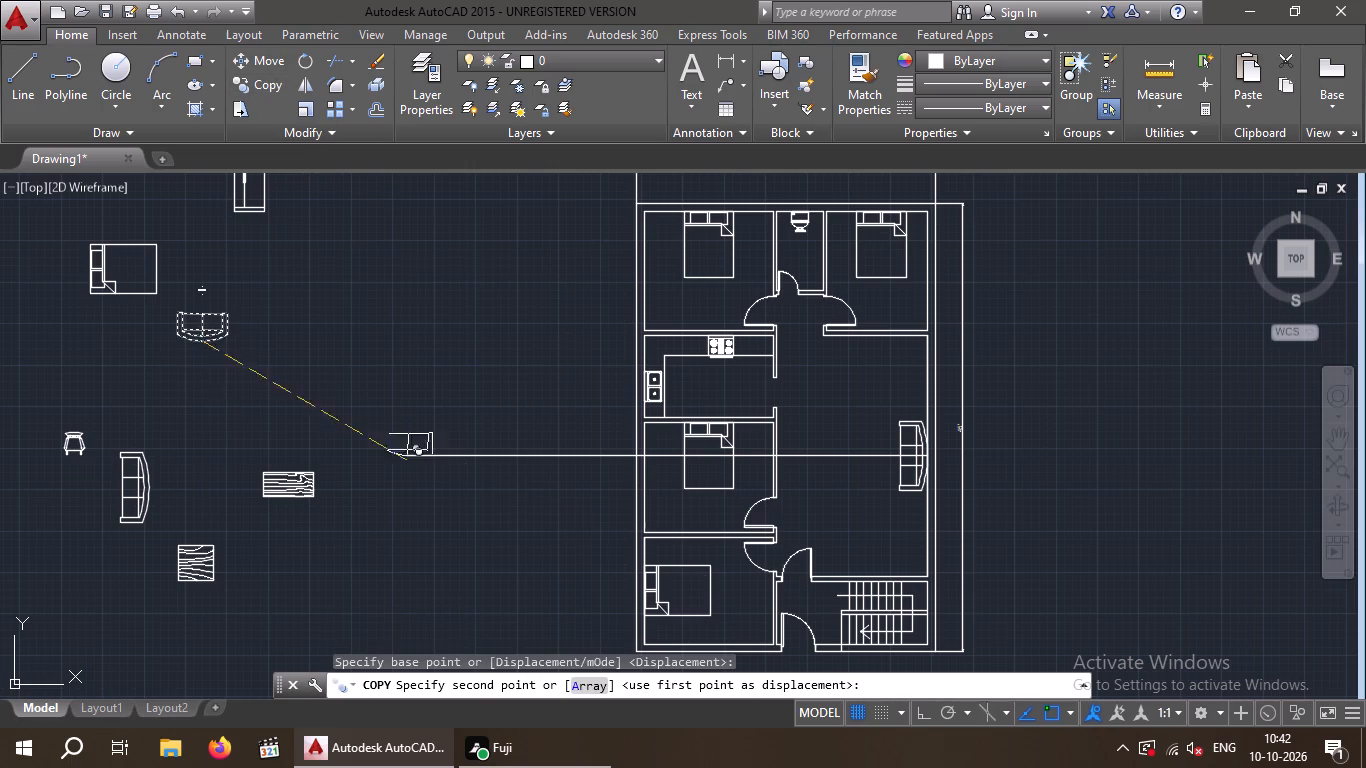
left_click(865, 545)
key("Escape")
key("Escape")
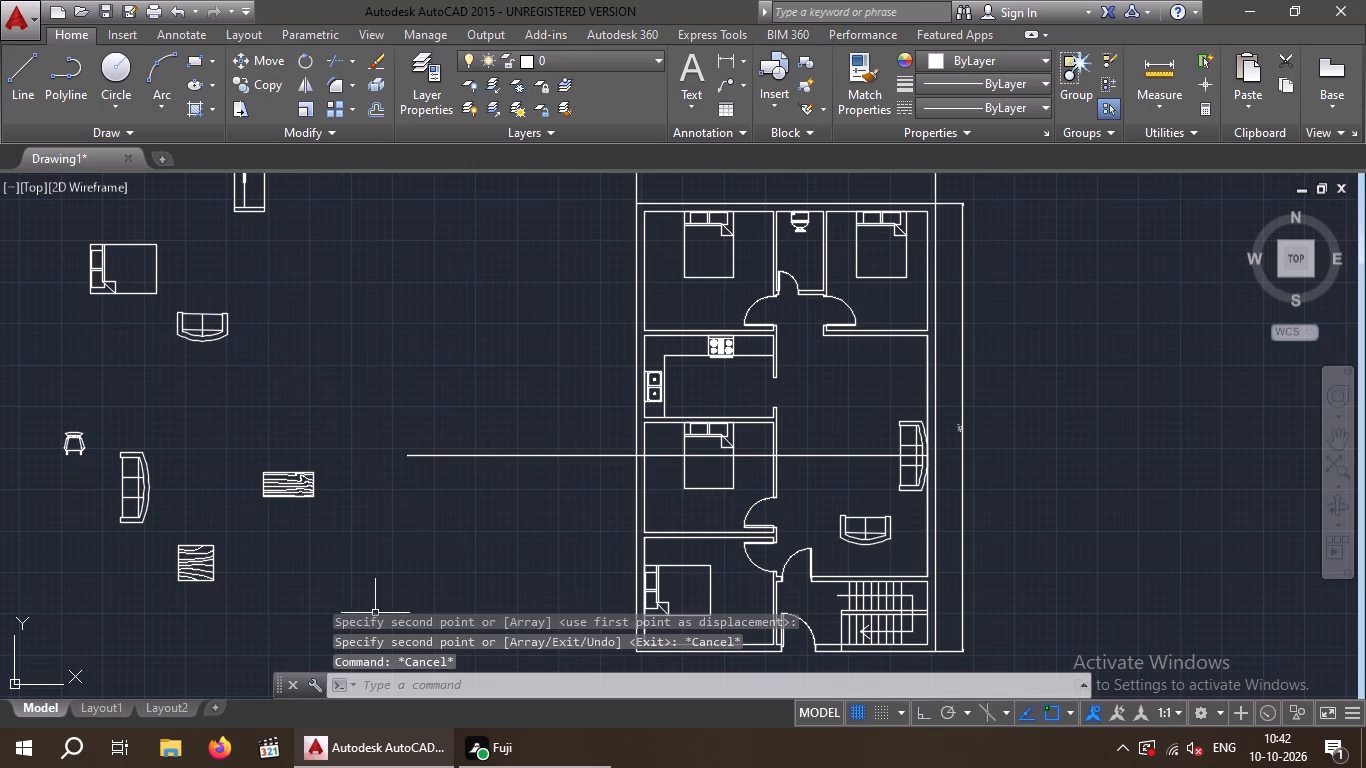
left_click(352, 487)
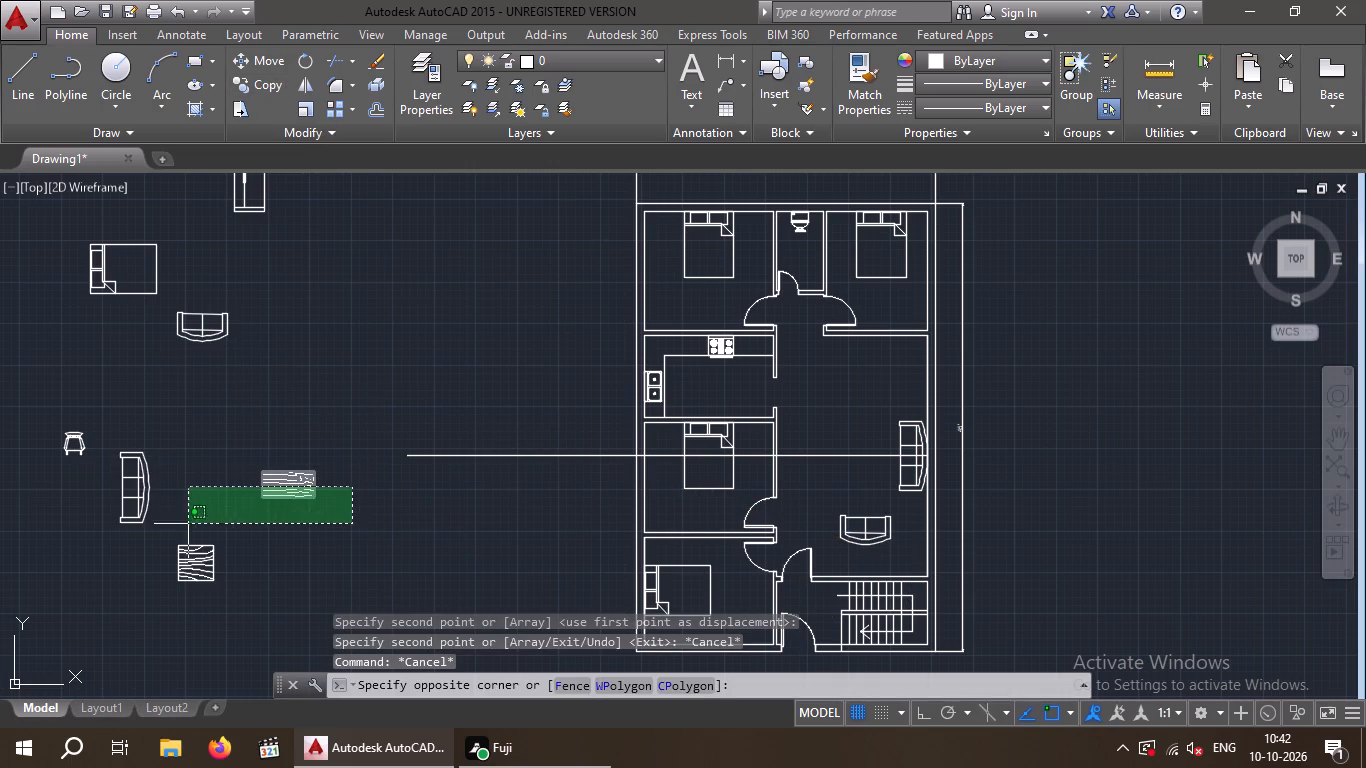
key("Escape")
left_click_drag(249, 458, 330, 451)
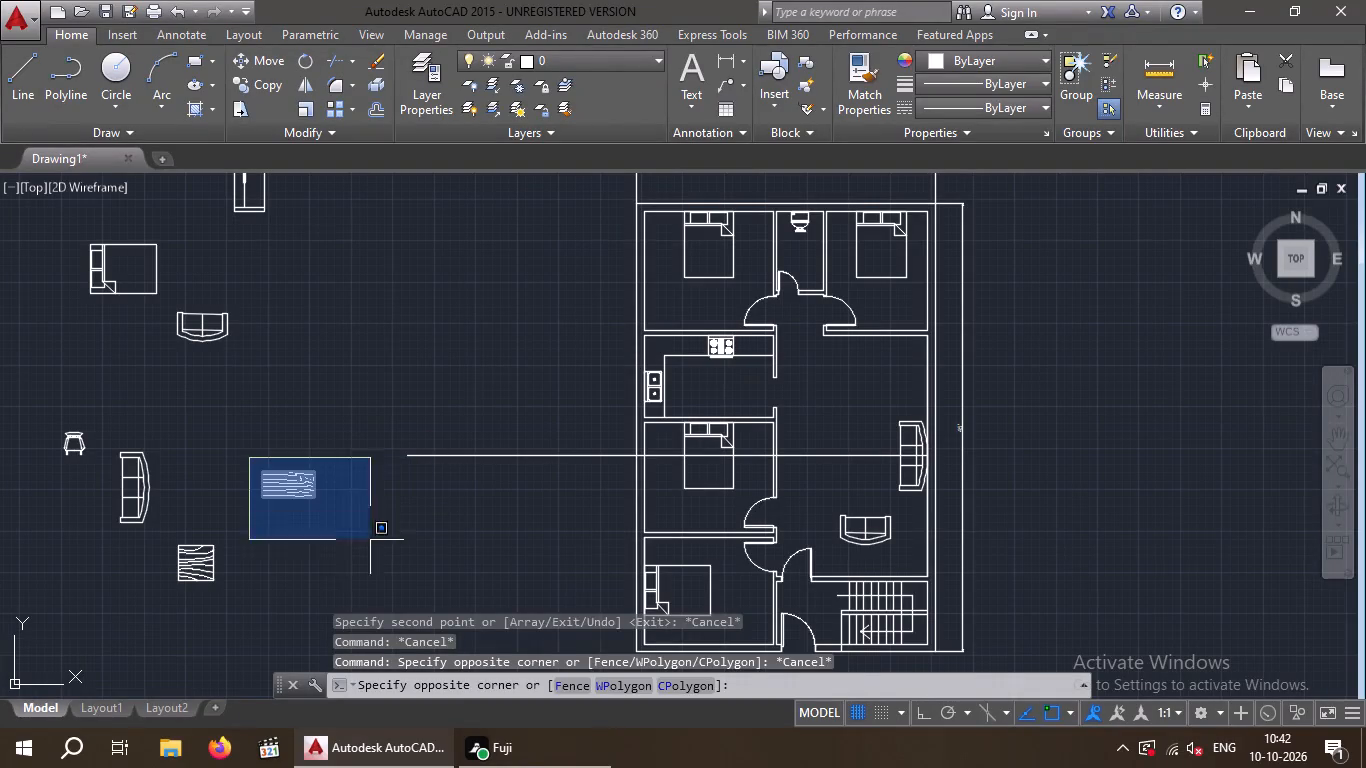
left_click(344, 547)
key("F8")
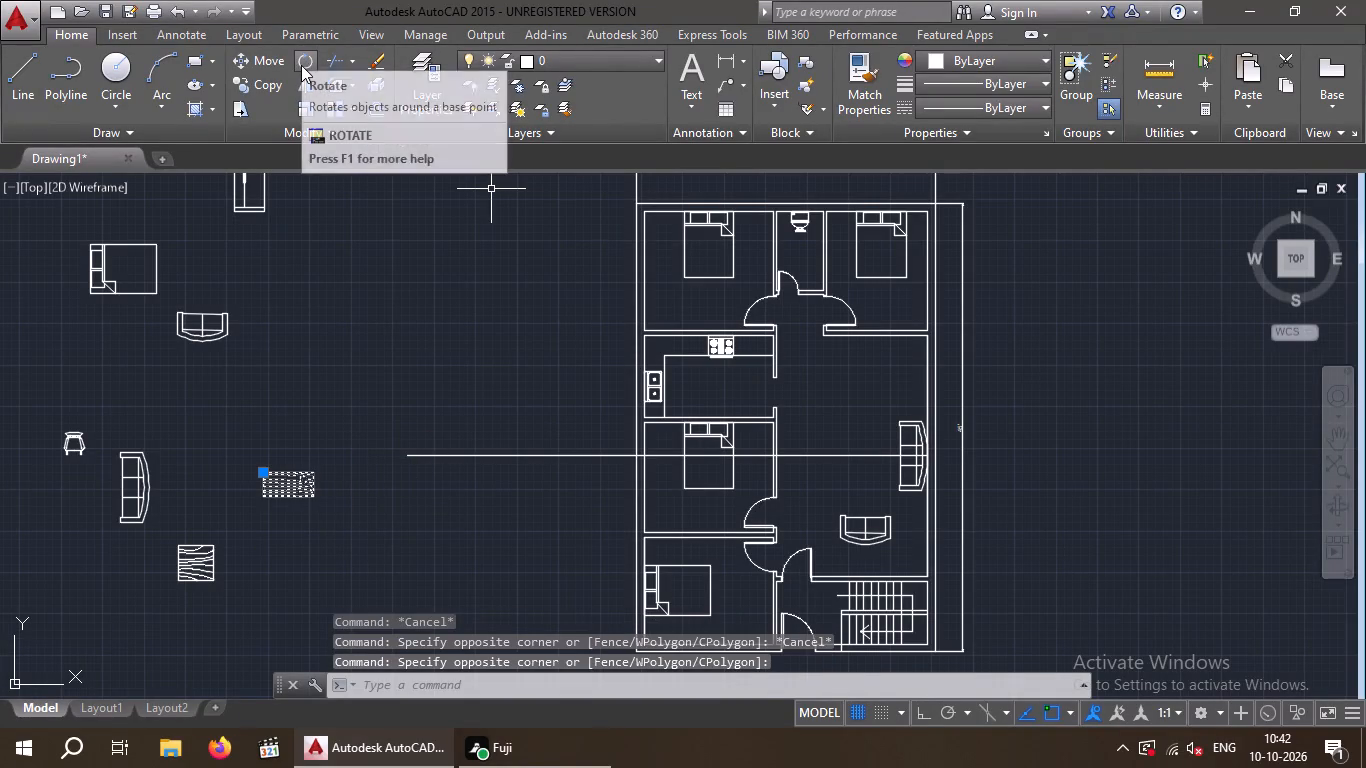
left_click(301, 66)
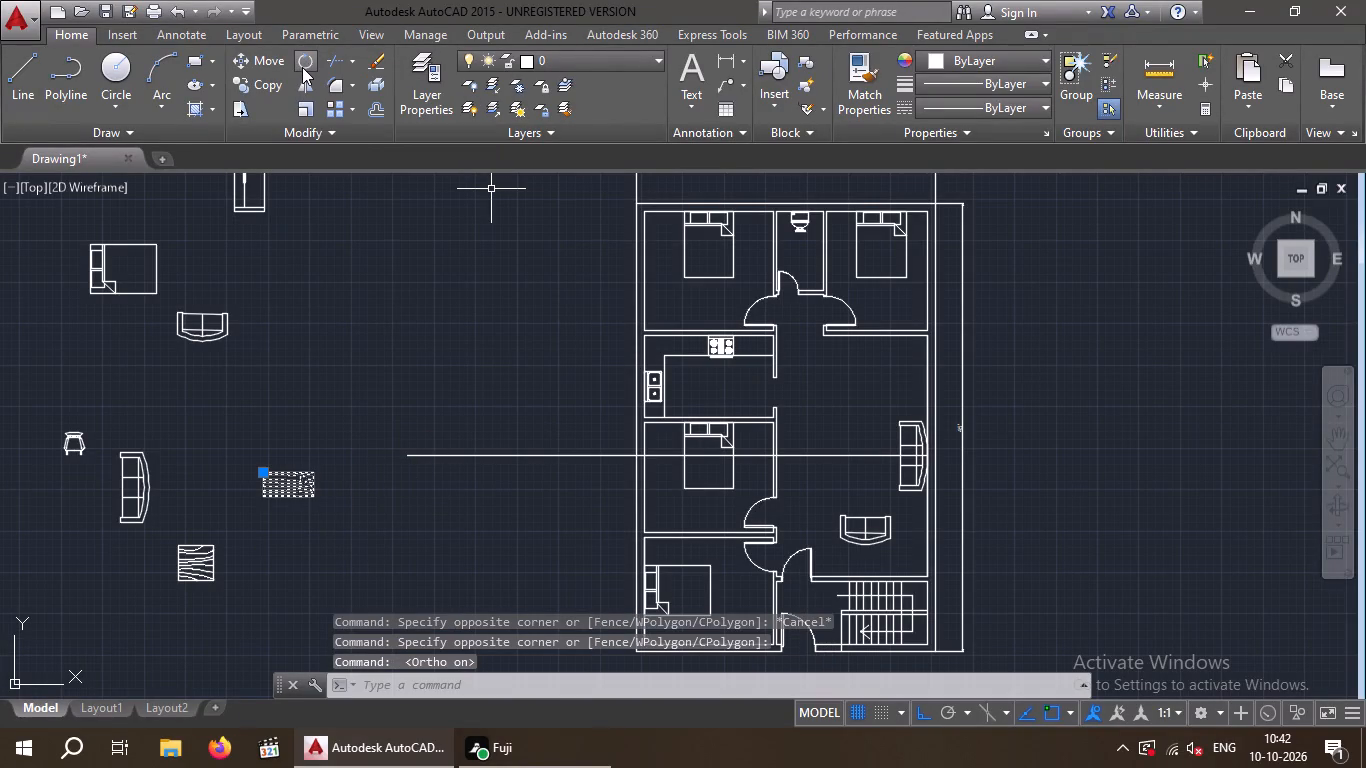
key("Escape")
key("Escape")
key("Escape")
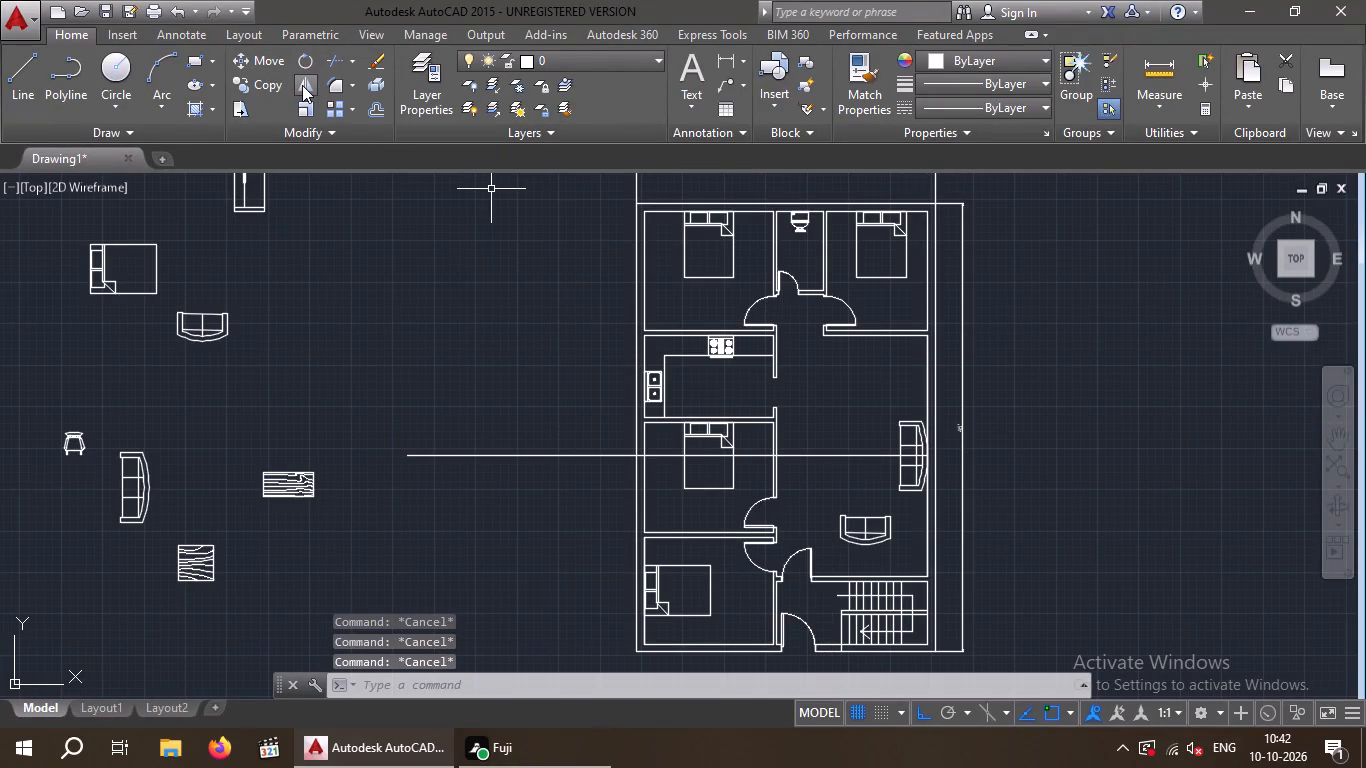
With Ortho on, rotate the loose rectangular wood-grain table 270° about its upper-right corner so it stands vertically.
key("F8")
key("F8")
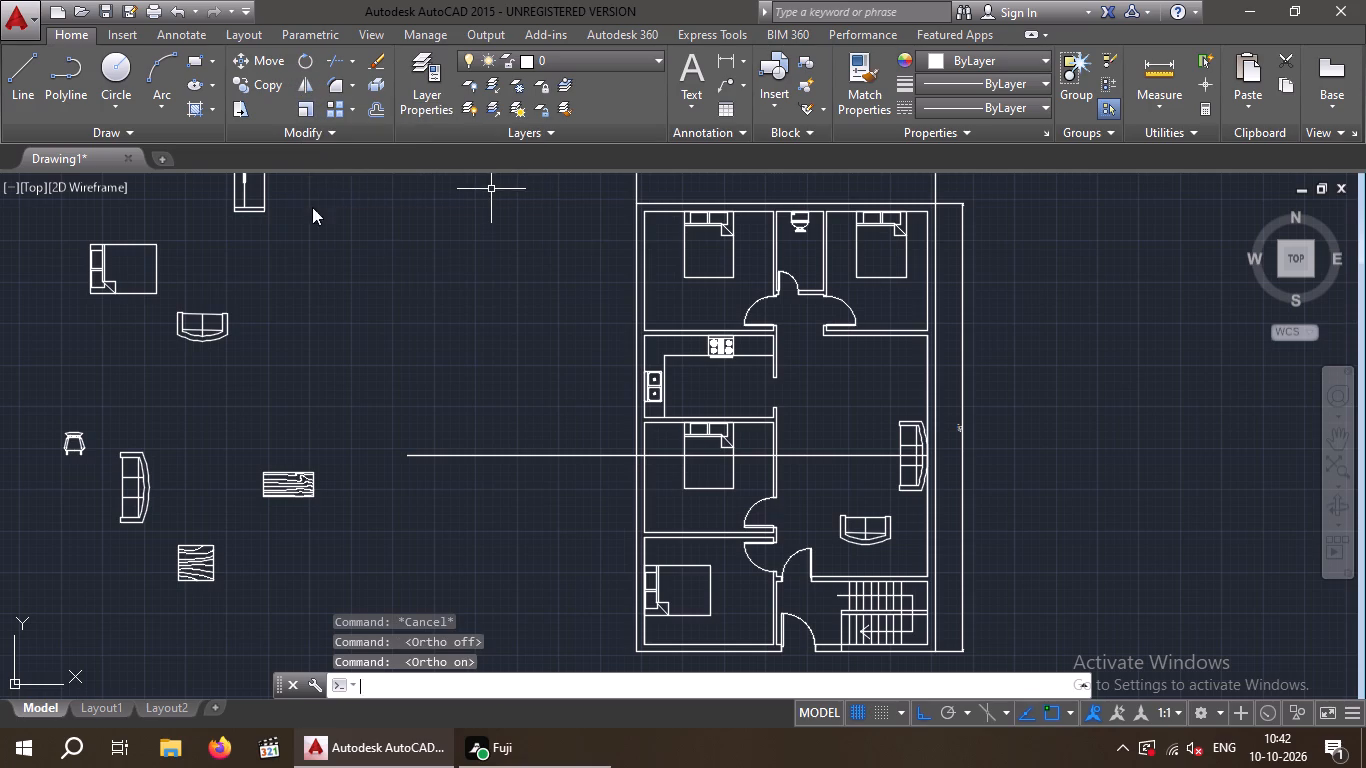
left_click_drag(412, 458, 154, 507)
key("Escape")
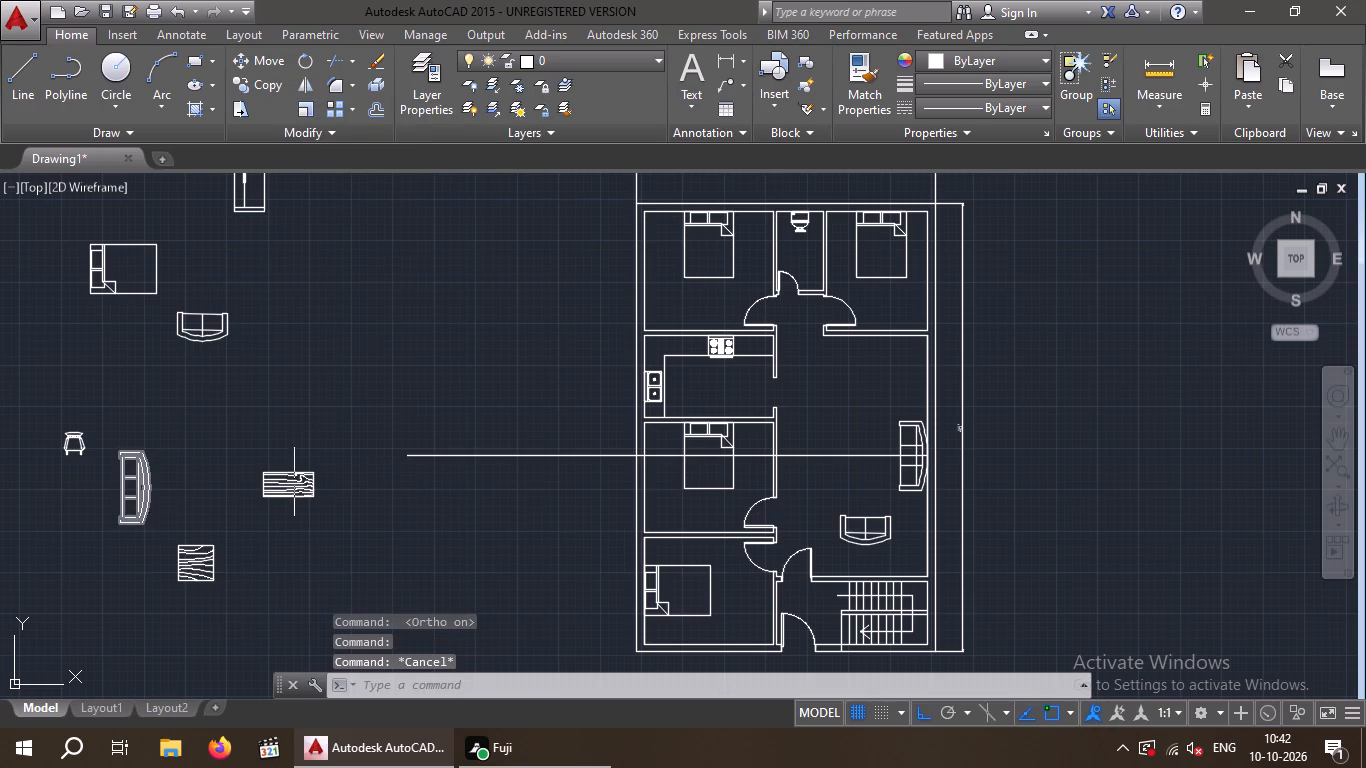
left_click_drag(350, 492, 337, 491)
left_click(233, 493)
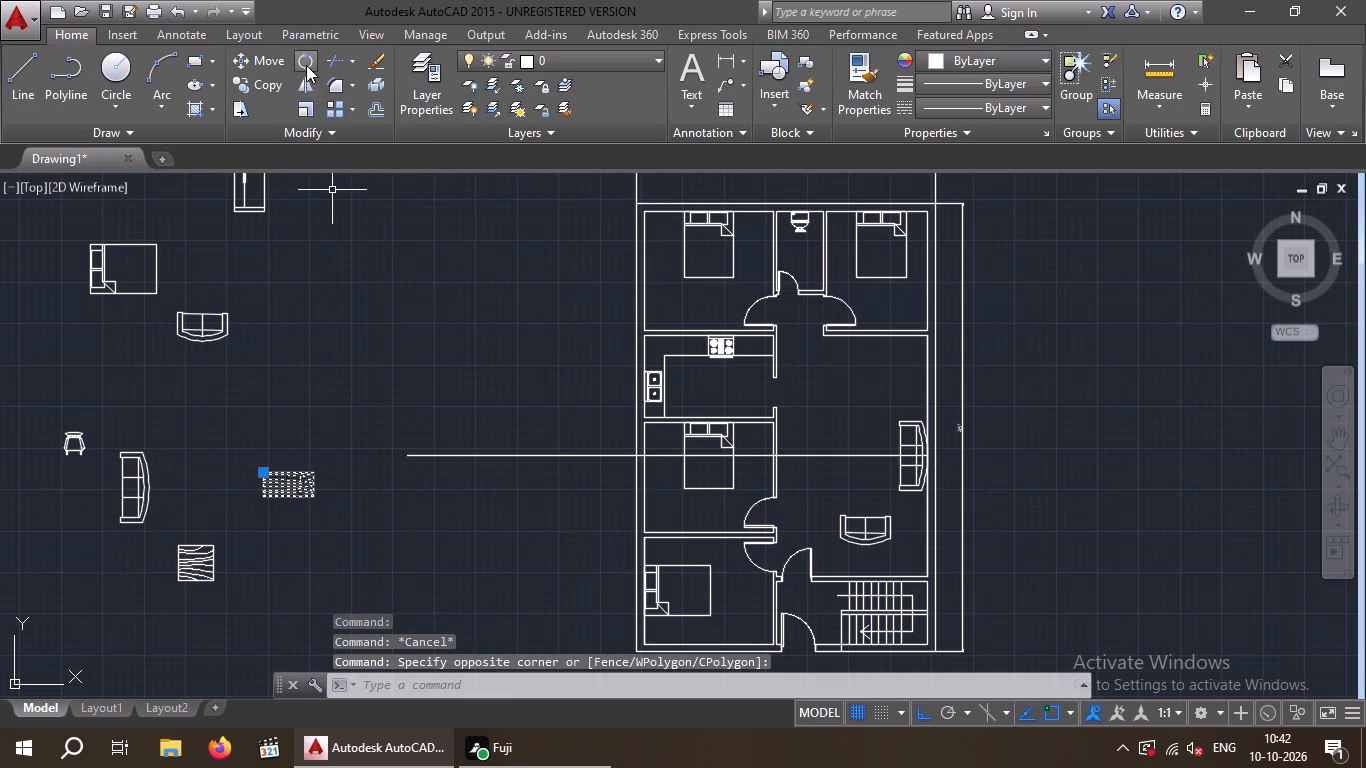
left_click(306, 65)
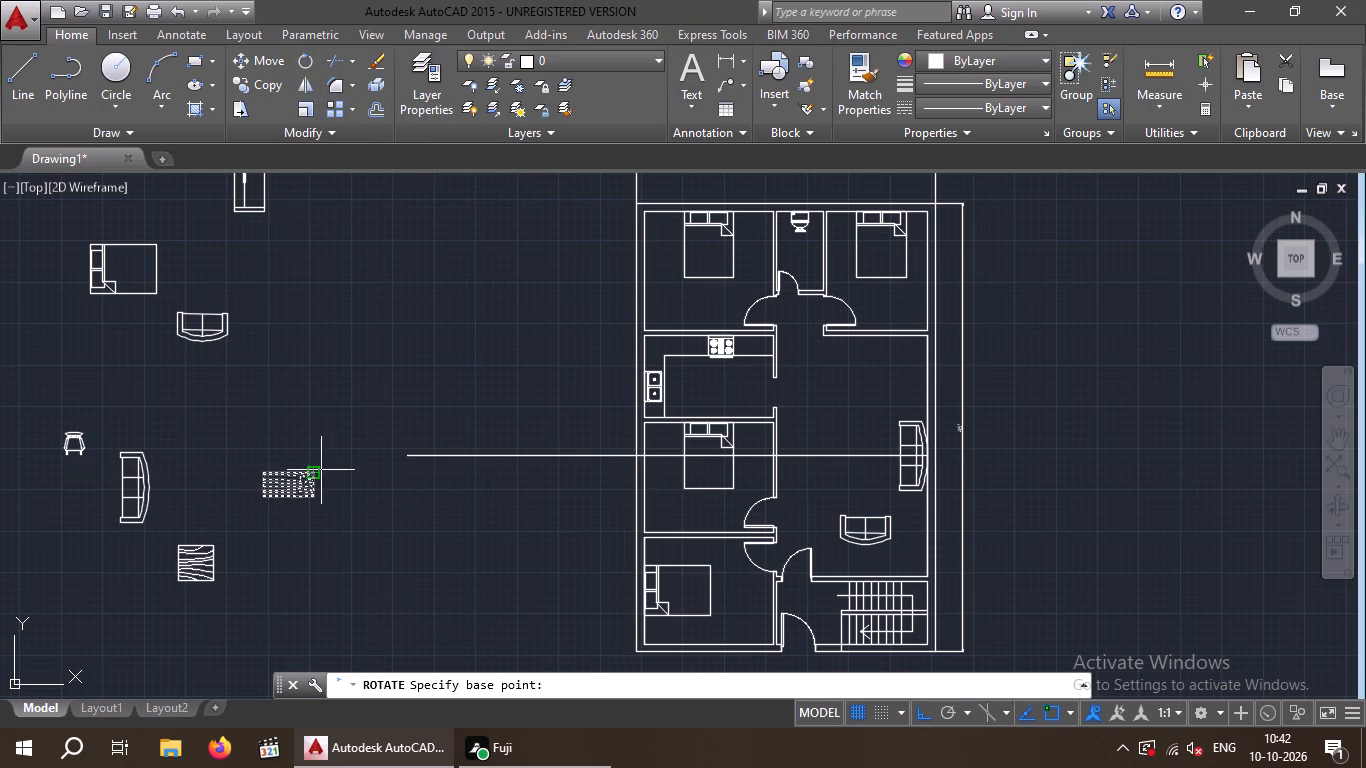
left_click(314, 468)
left_click(345, 636)
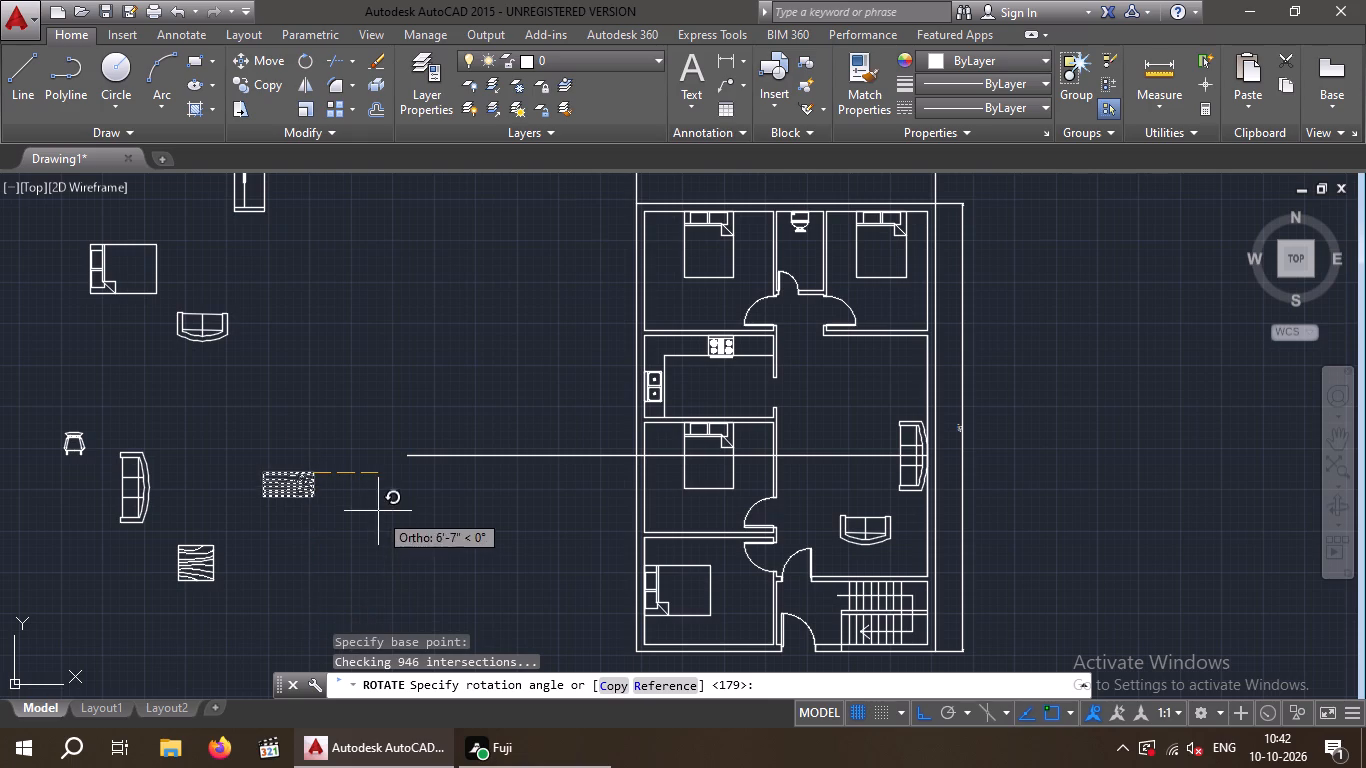
left_click(314, 603)
key("Escape")
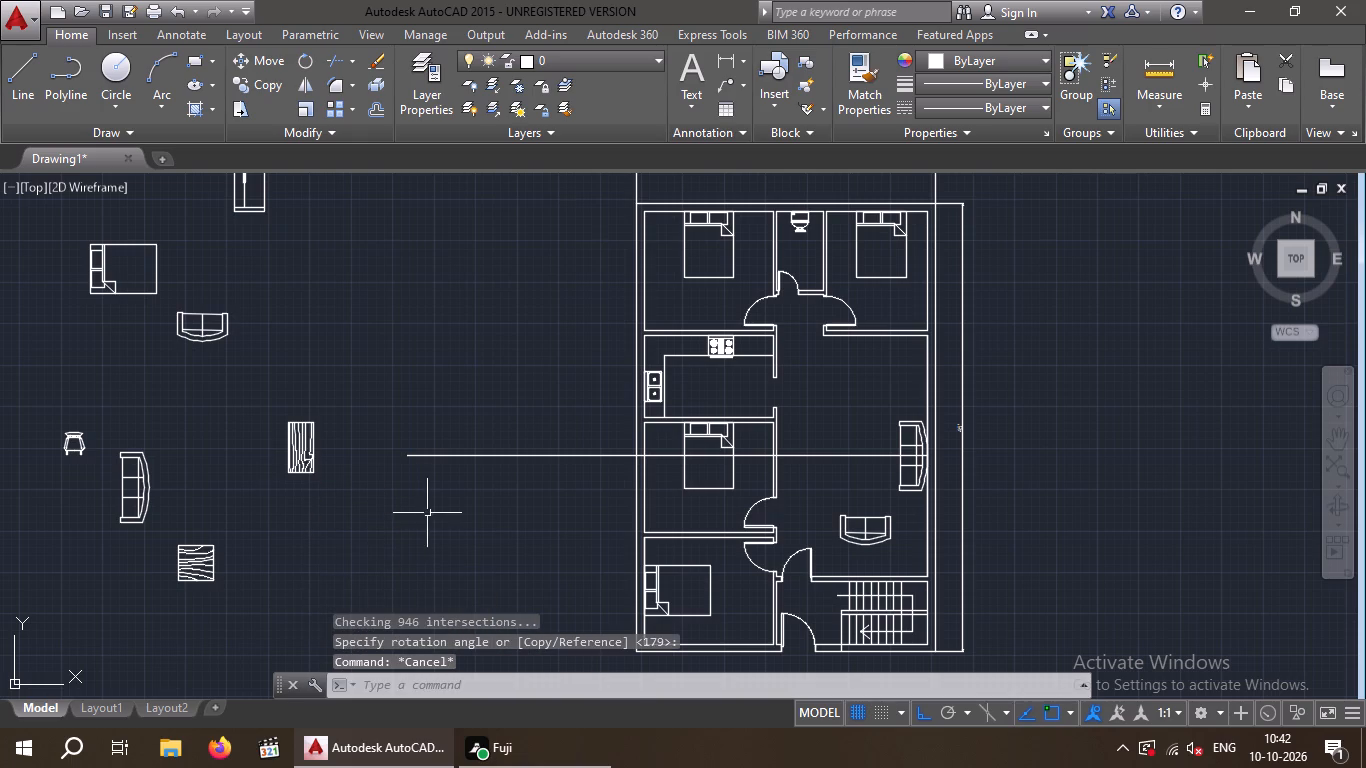
Copy the rotated wood-grain table by the midpoint of its right long edge toward the floor plan, with Ortho off.
left_click(385, 421)
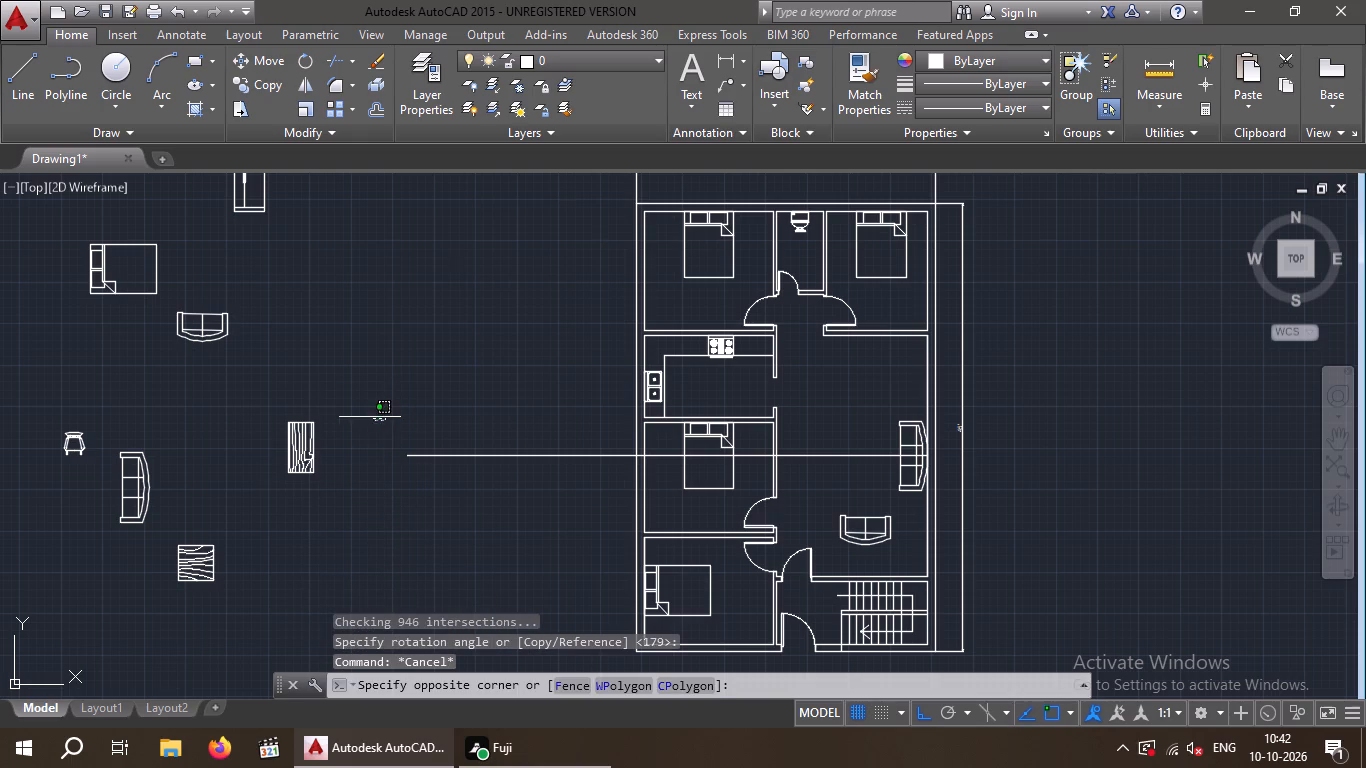
left_click(220, 546)
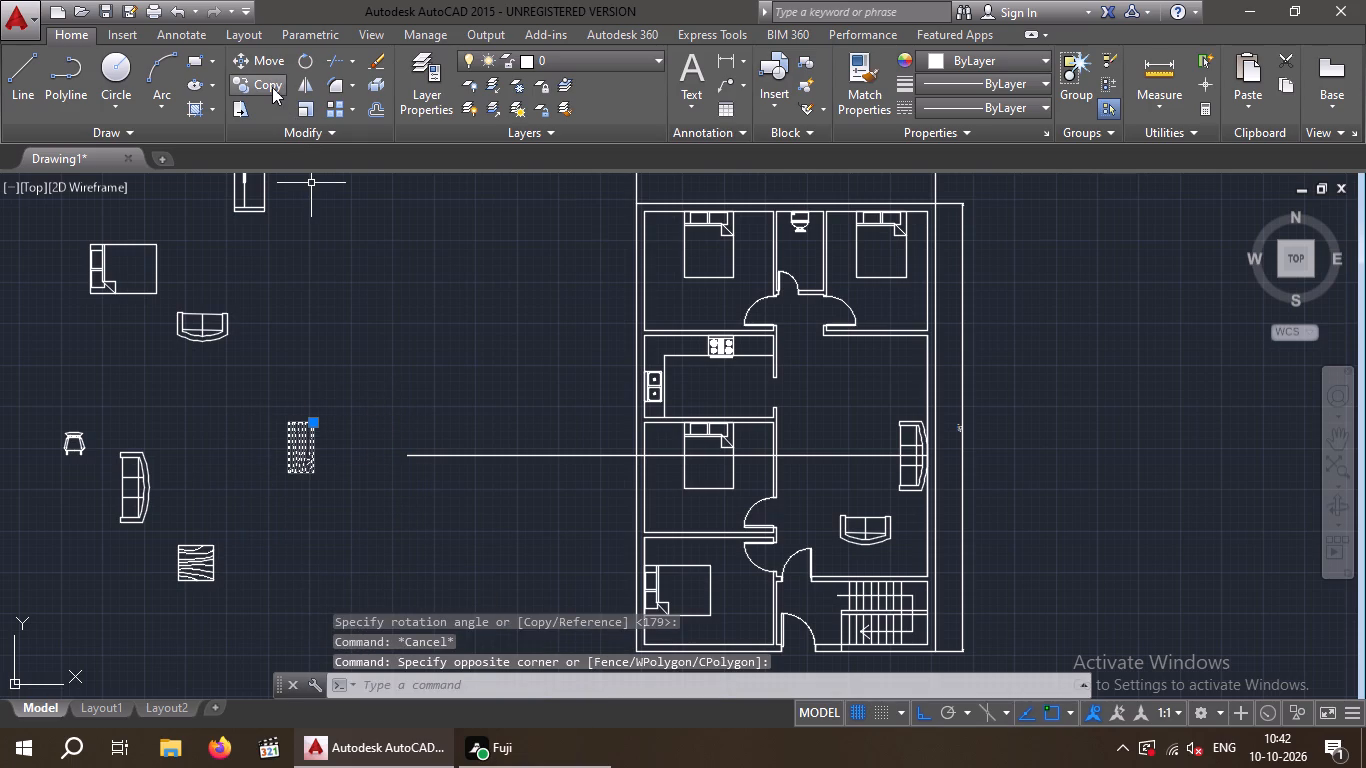
left_click(272, 84)
scroll(305, 447, "up", 2)
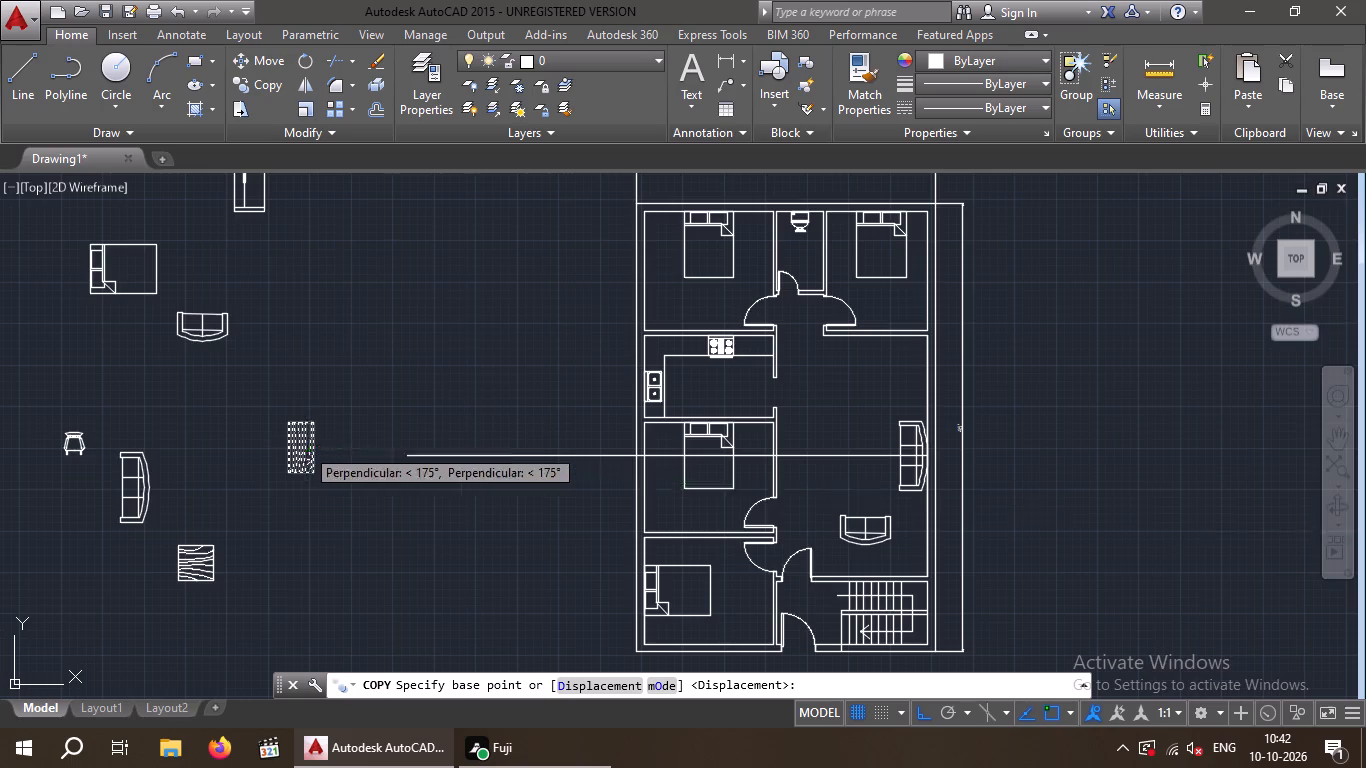
scroll(305, 447, "up", 2)
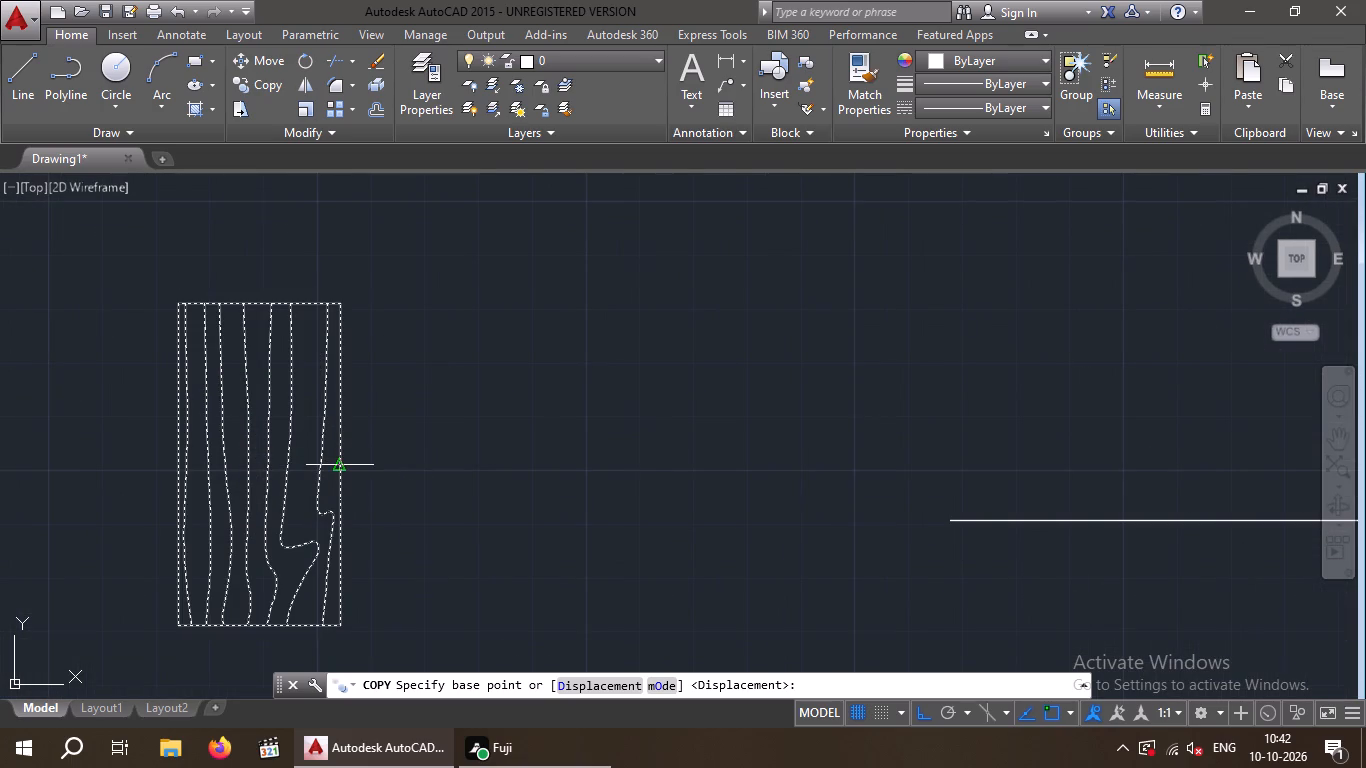
left_click(341, 470)
scroll(549, 480, "down", 3)
scroll(777, 513, "down", 1)
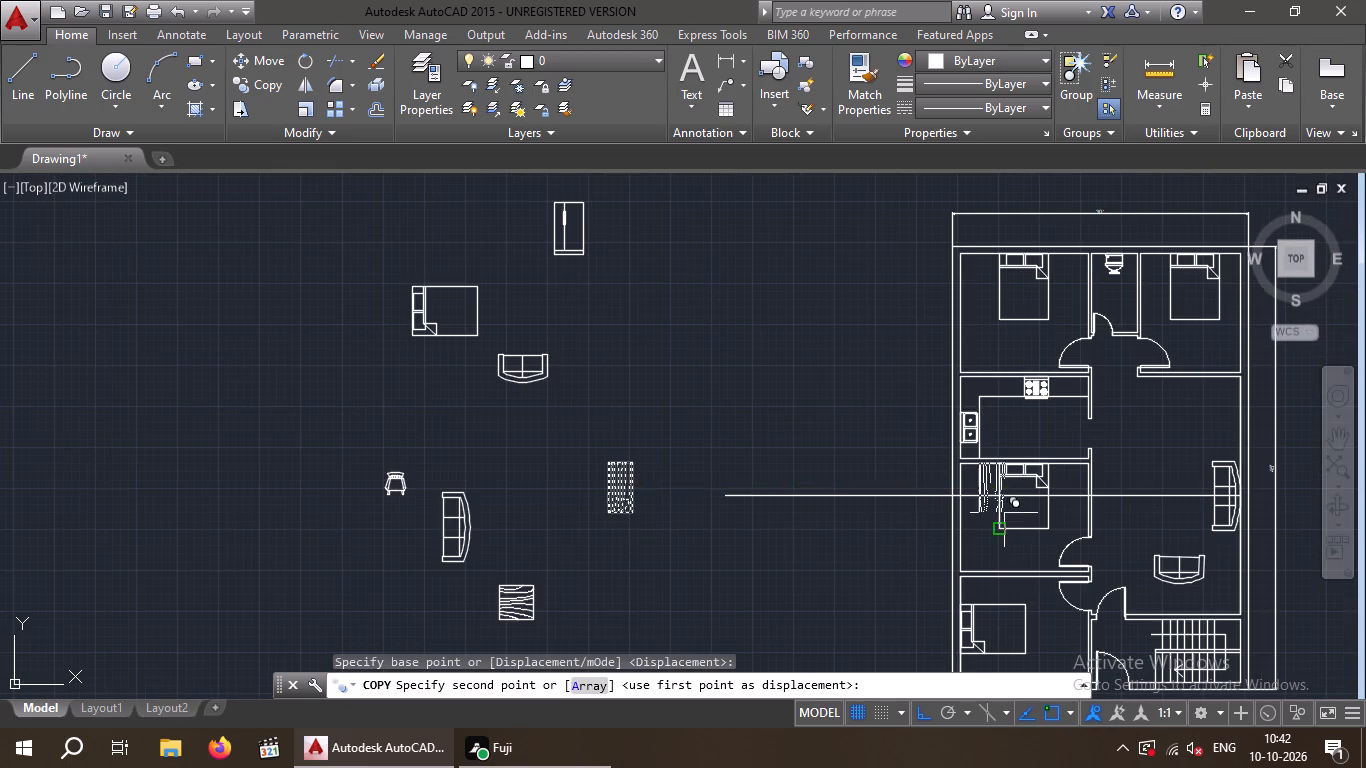
key("F8")
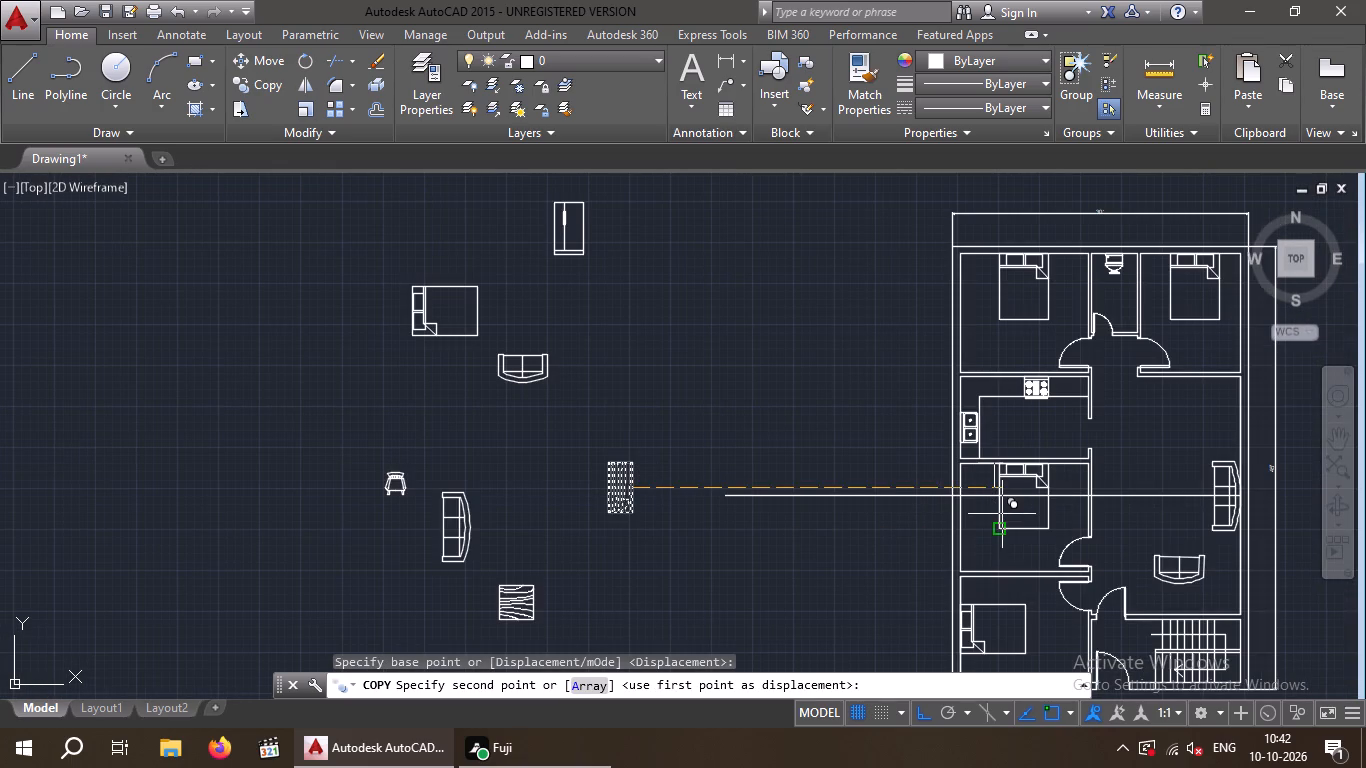
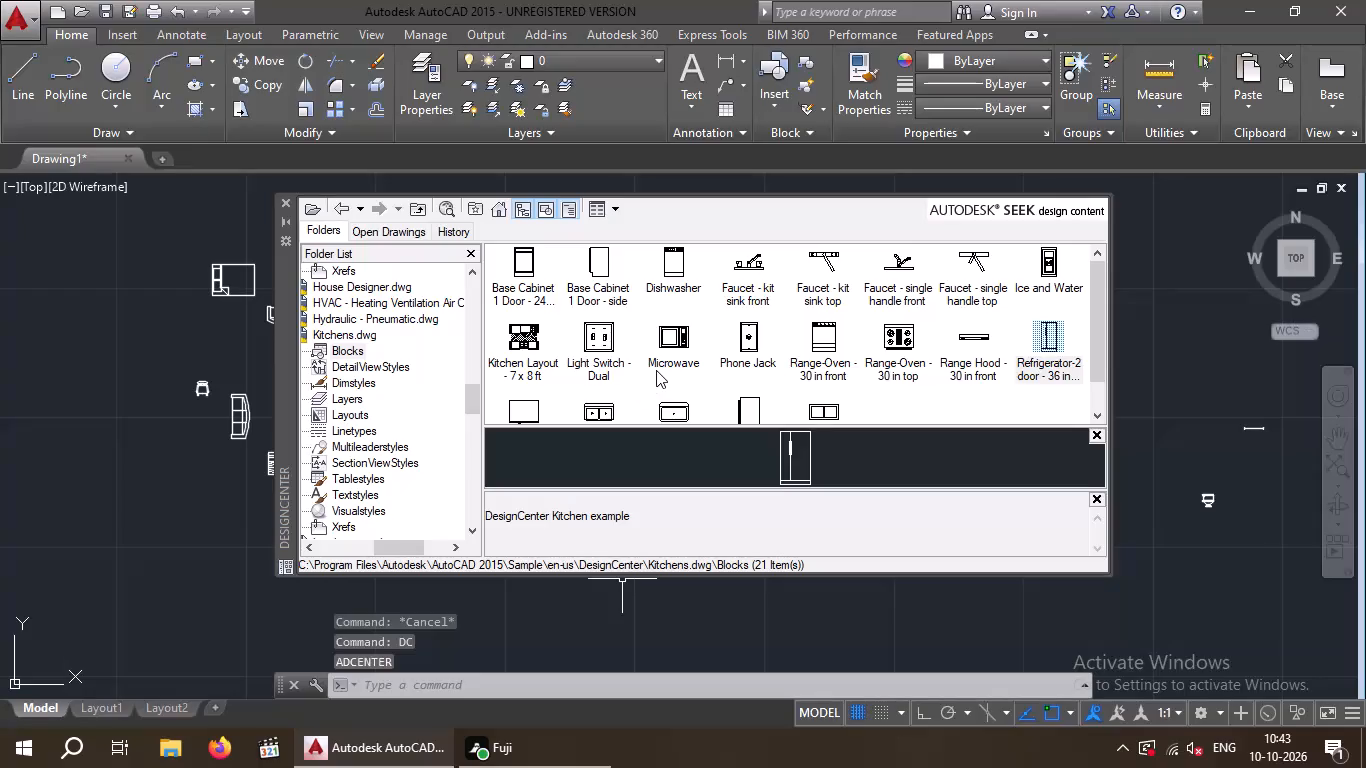
Look through the blocks of Kitchens.dwg in DesignCenter, and close the palette.
left_click(359, 328)
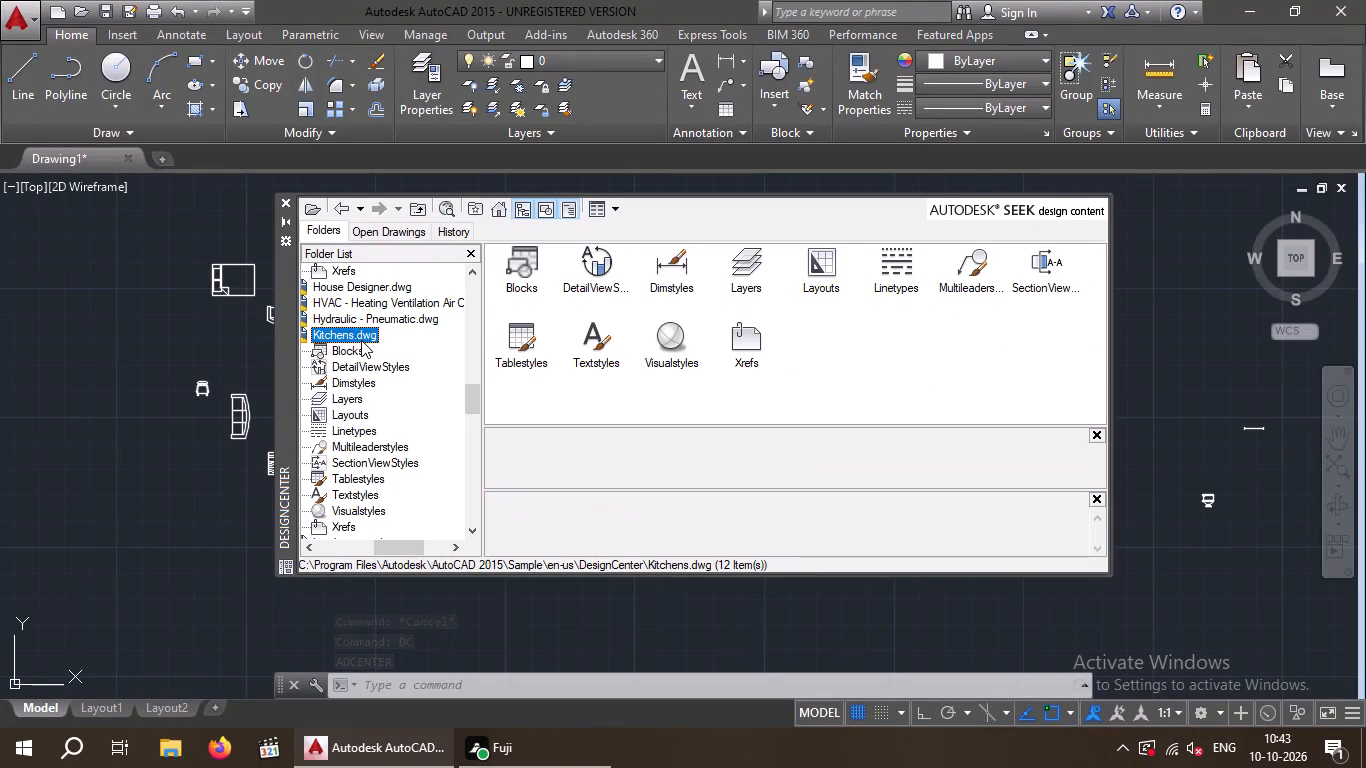
left_click(347, 347)
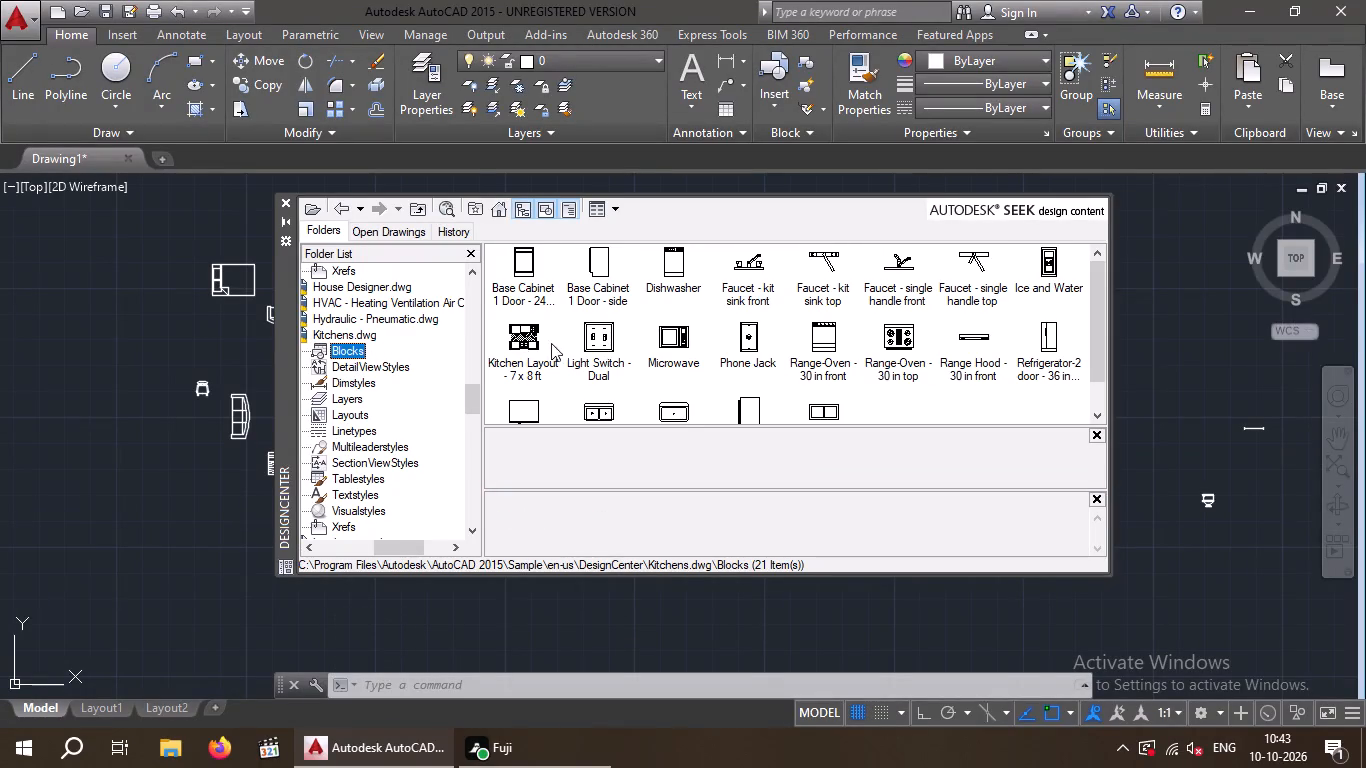
scroll(720, 349, "down", 3)
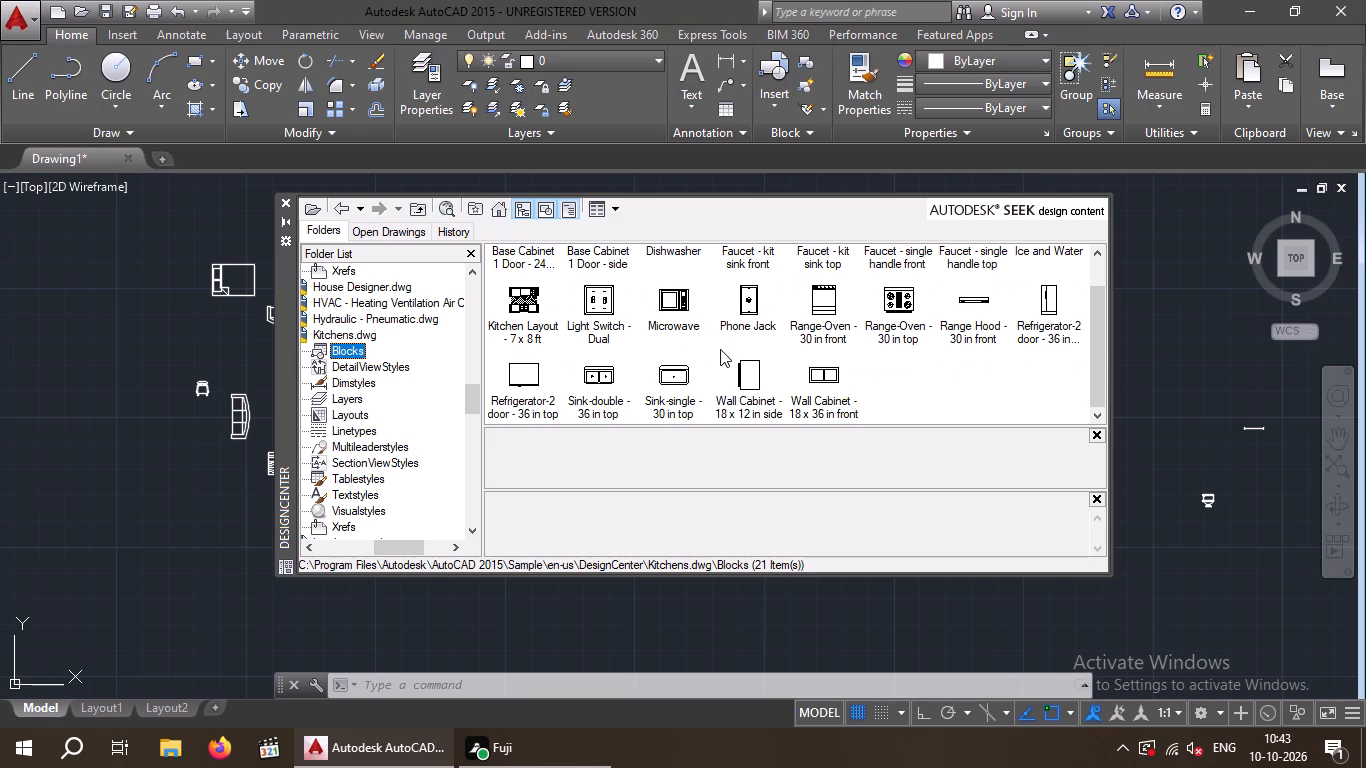
scroll(760, 365, "up", 3)
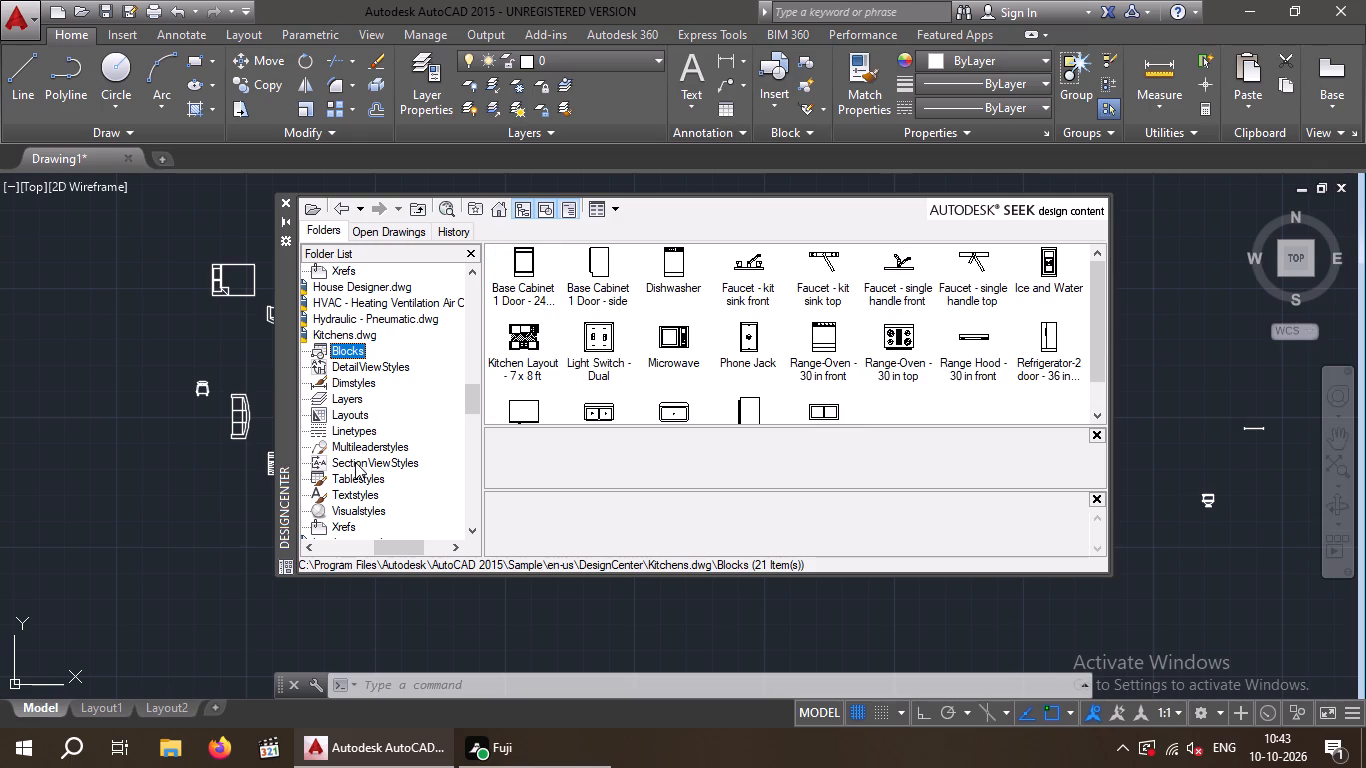
left_click(28, 308)
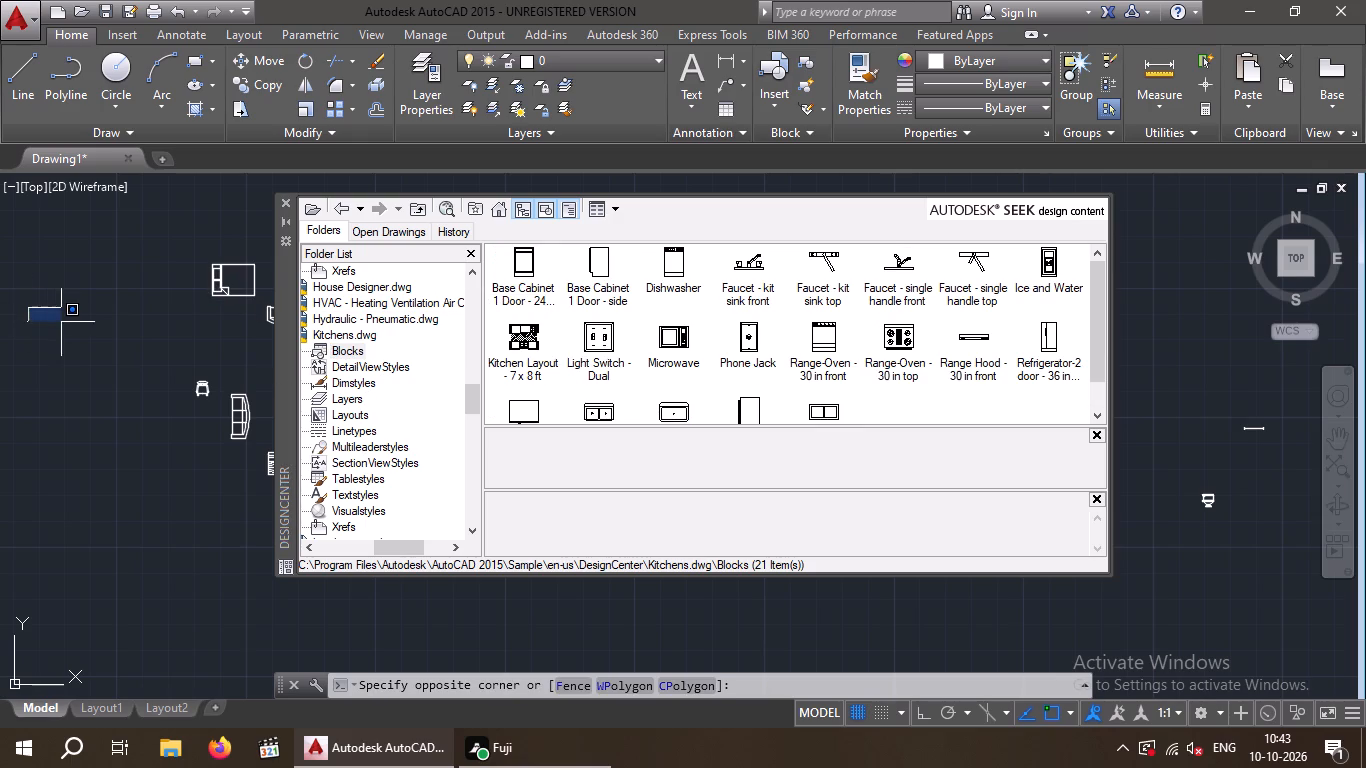
key("Escape")
key("Escape")
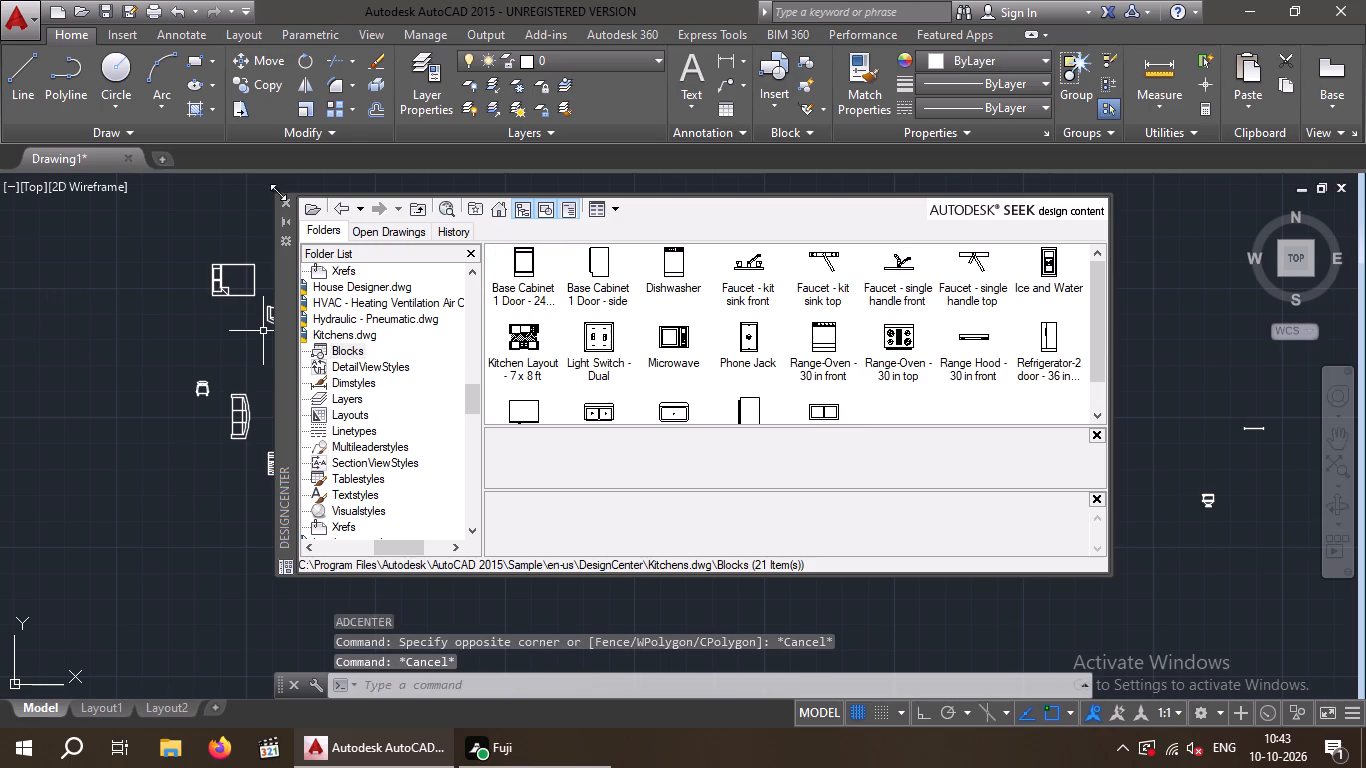
left_click(287, 202)
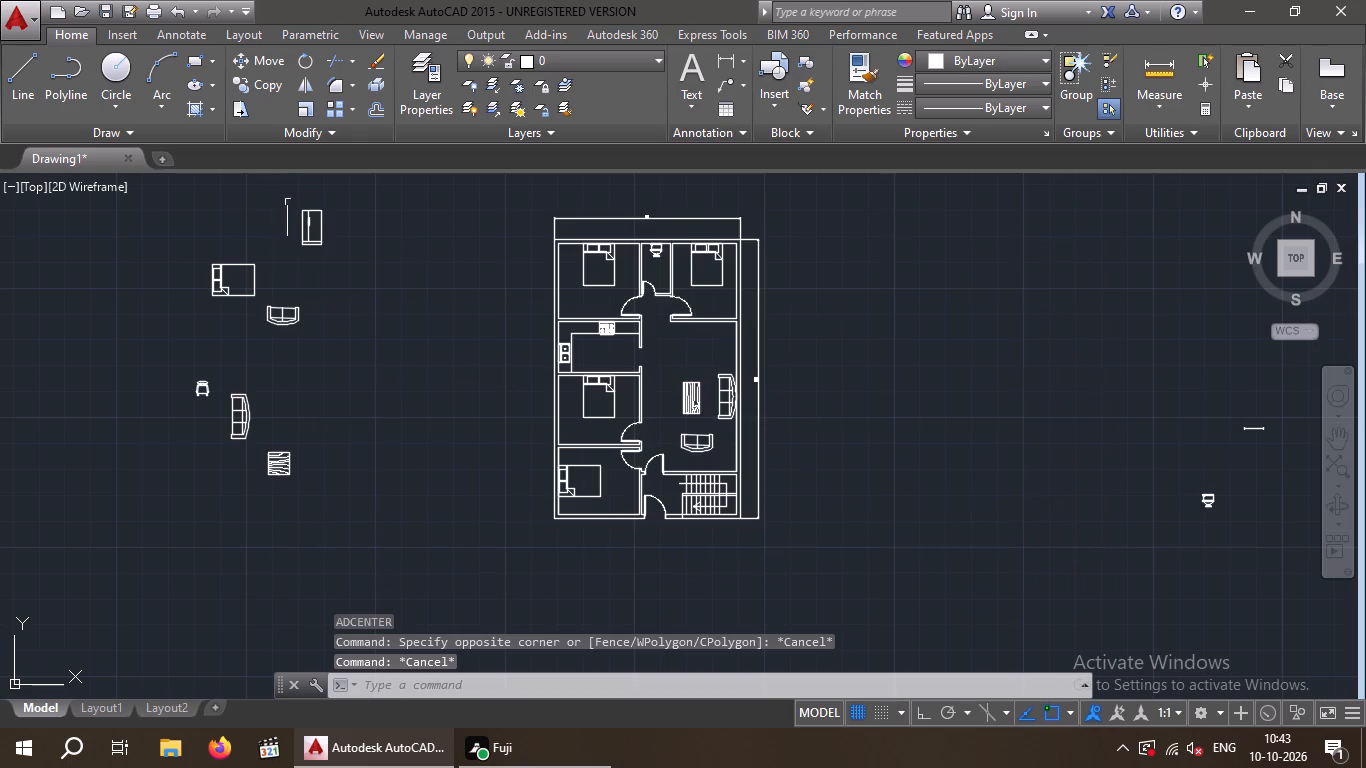
key("Escape")
key("Escape")
Move the loose chair by the midpoint of its back into the large hall, above the wood-grain table.
left_click_drag(224, 363, 225, 364)
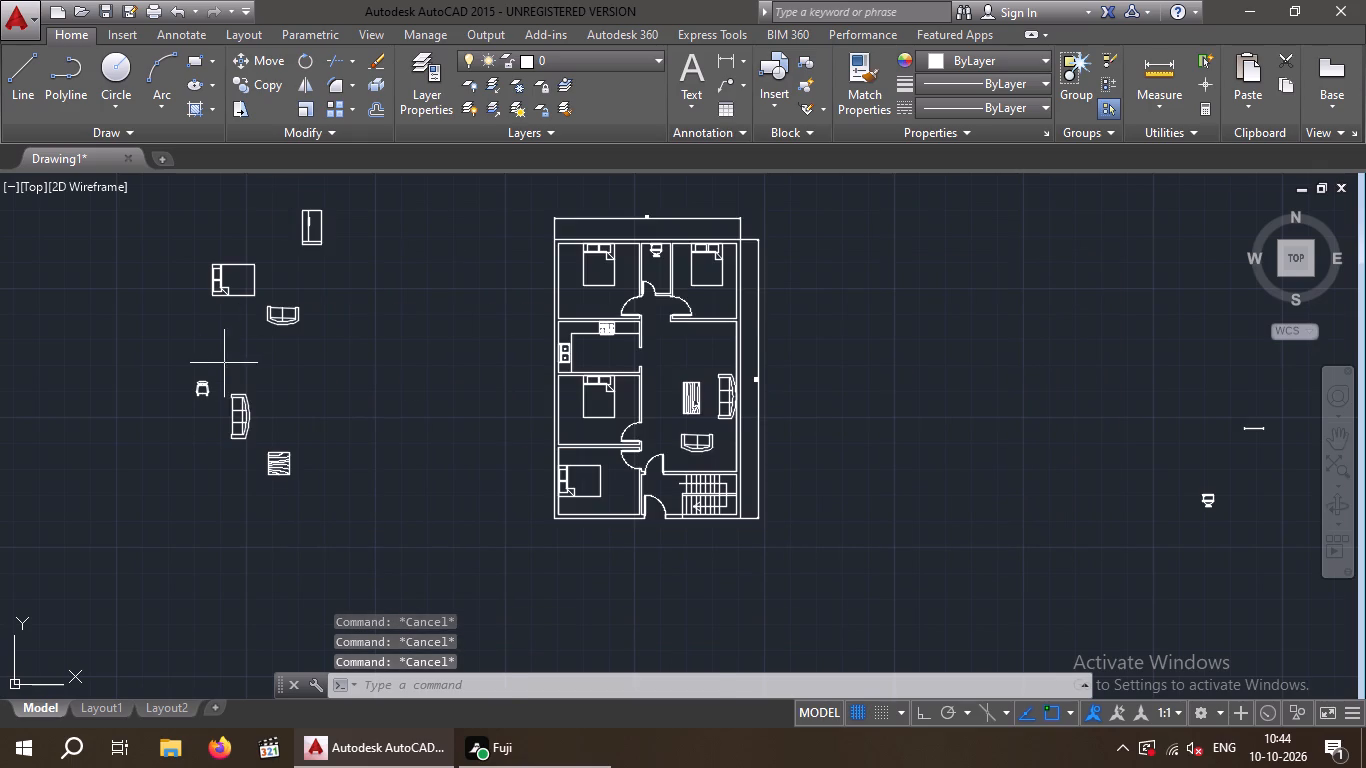
left_click_drag(225, 364, 203, 375)
left_click(177, 397)
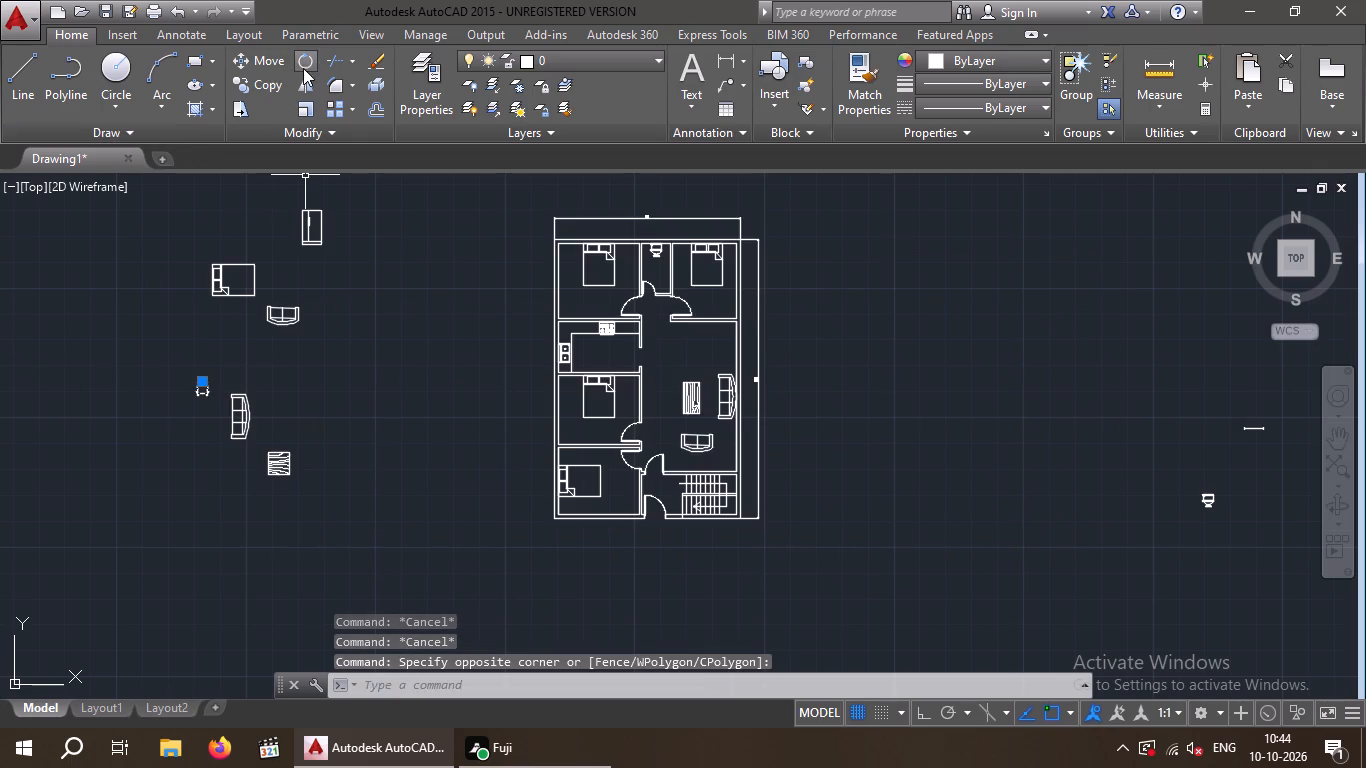
left_click(264, 61)
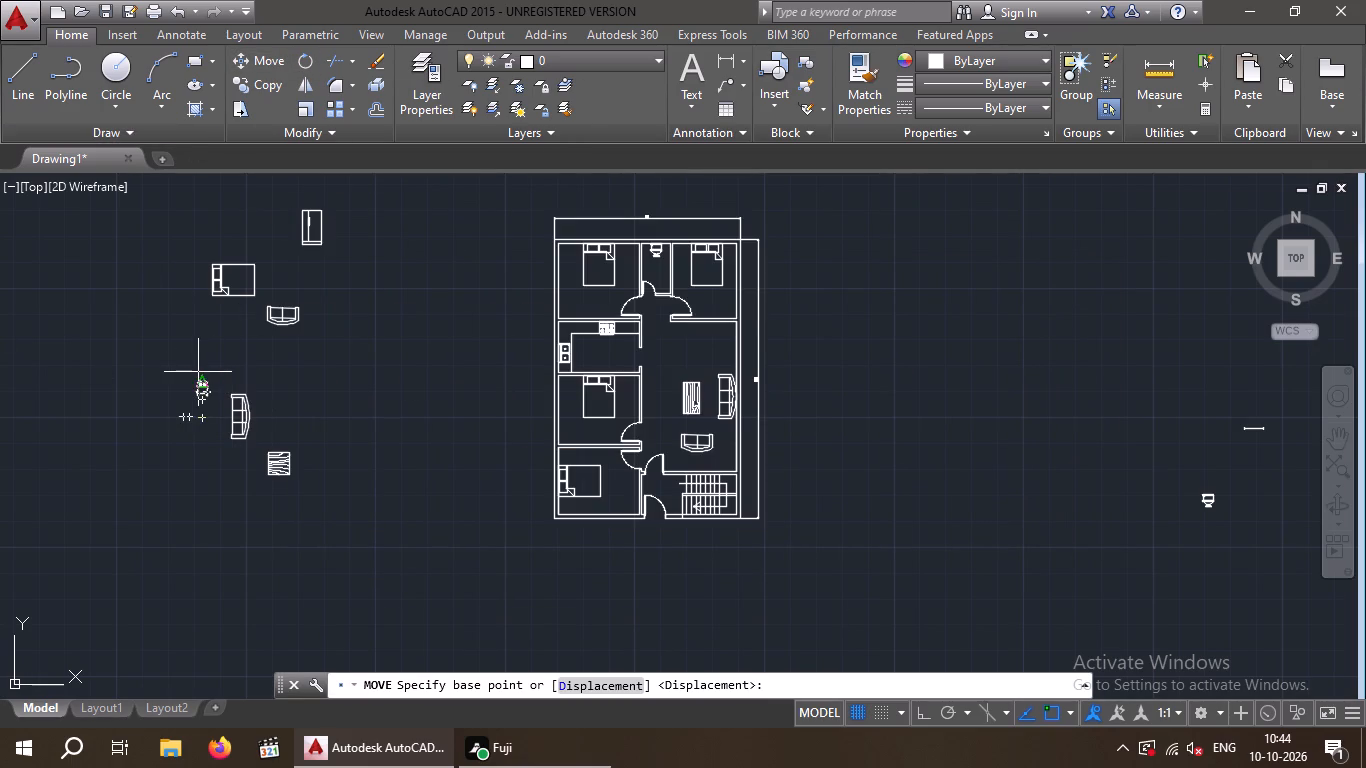
left_click(203, 376)
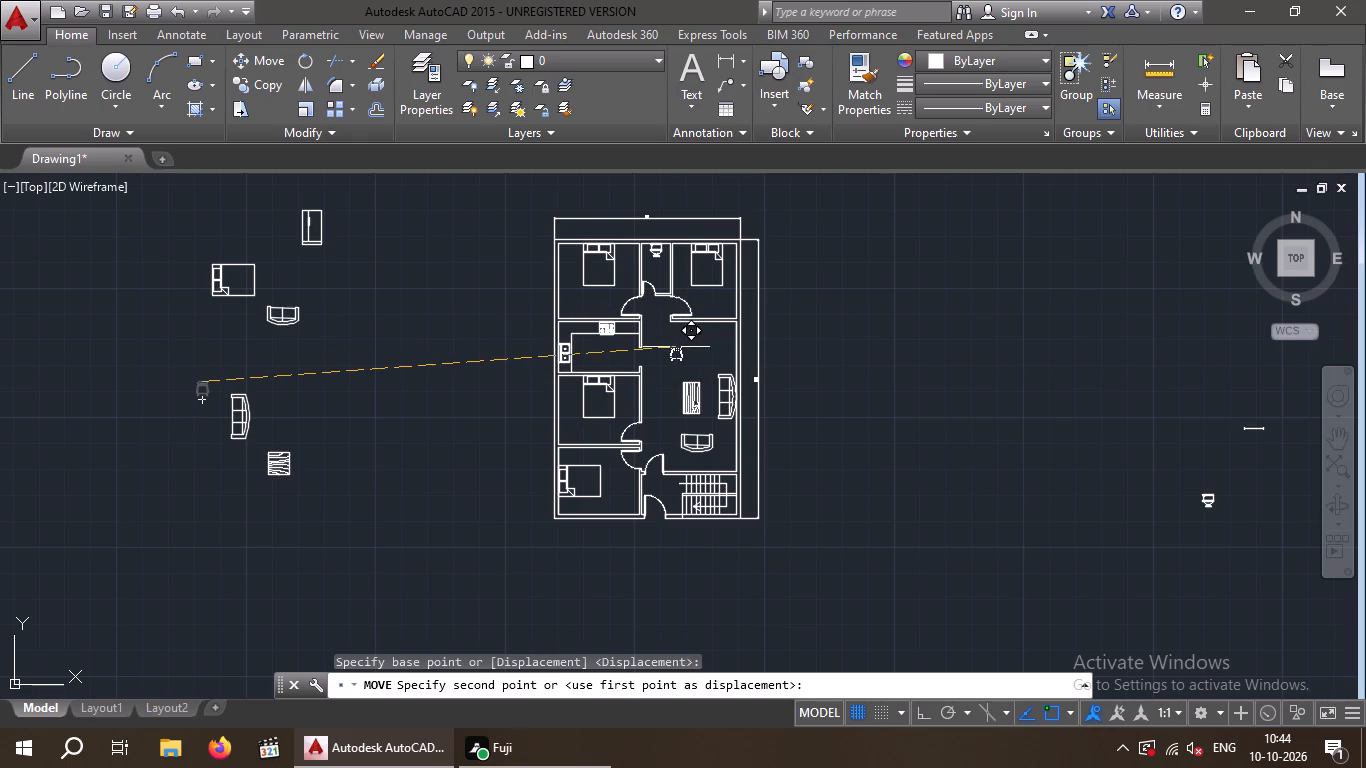
left_click(676, 347)
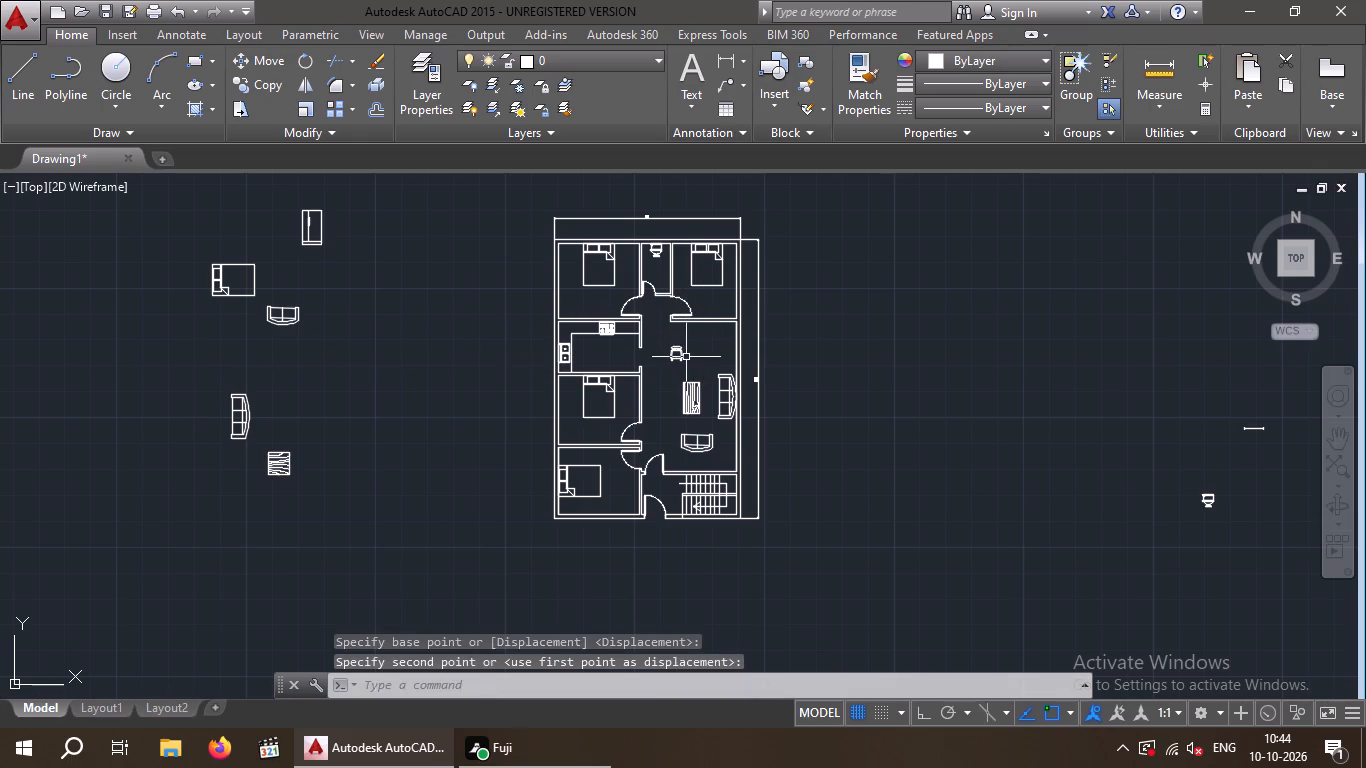
Copy the hall chair horizontally with Ortho on, placing one duplicate between it and the hall's right wall.
left_click(678, 347)
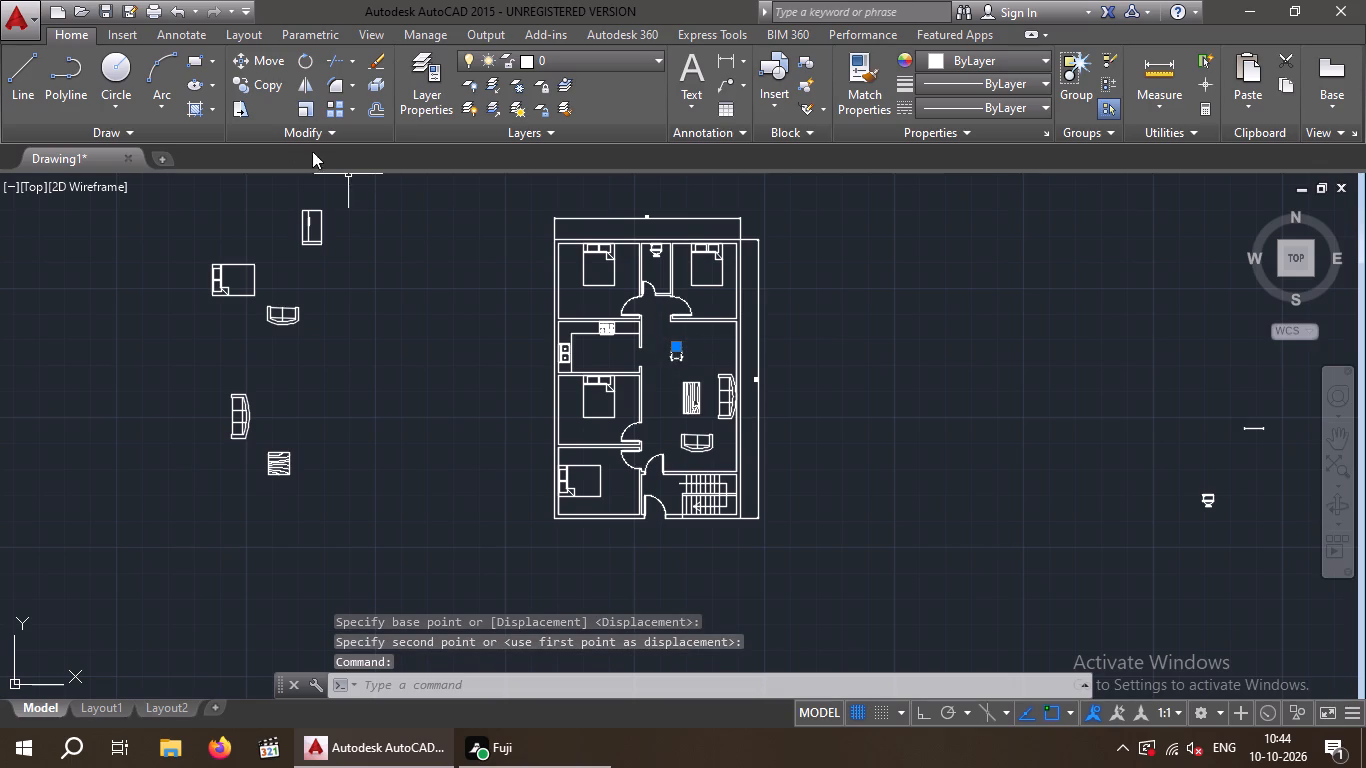
left_click(270, 76)
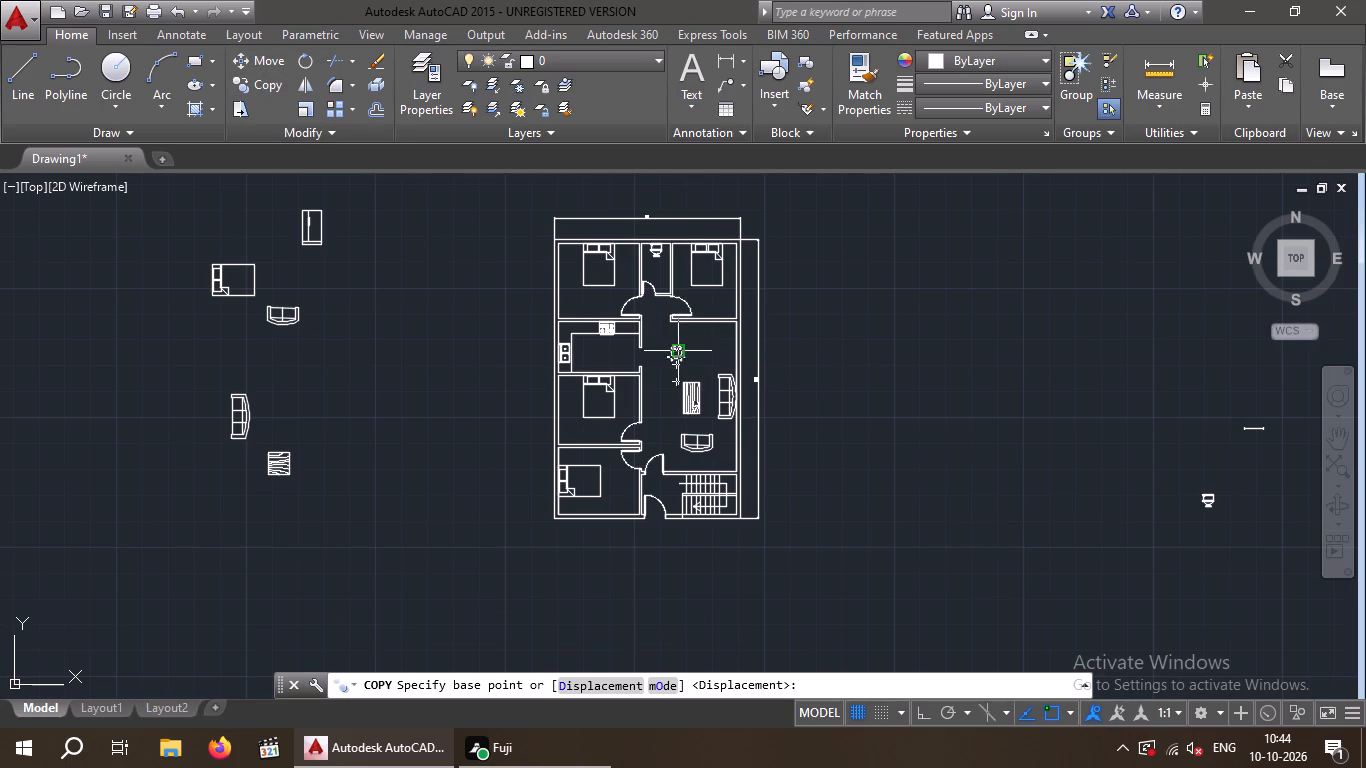
key("F8")
scroll(677, 344, "up", 2)
scroll(677, 344, "down", 1)
scroll(677, 344, "up", 1)
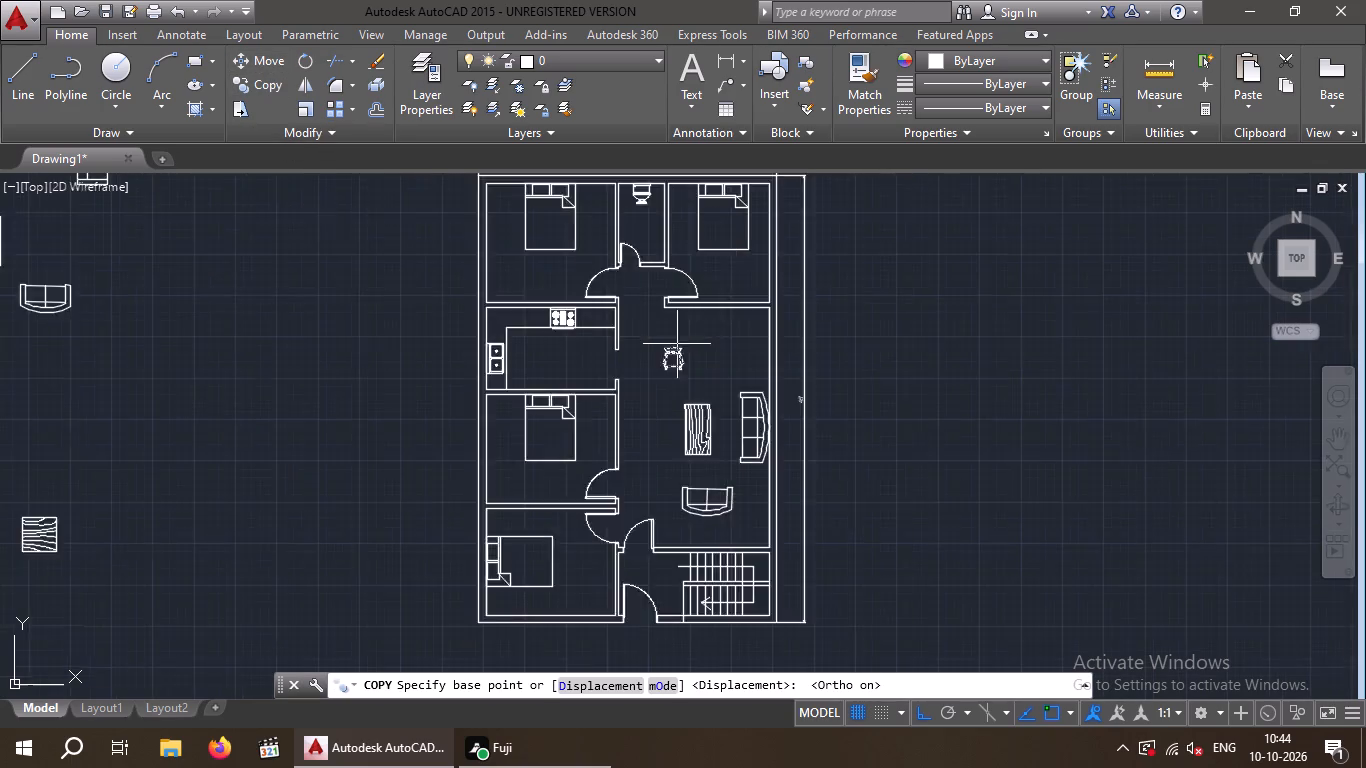
scroll(677, 344, "up", 1)
left_click(665, 345)
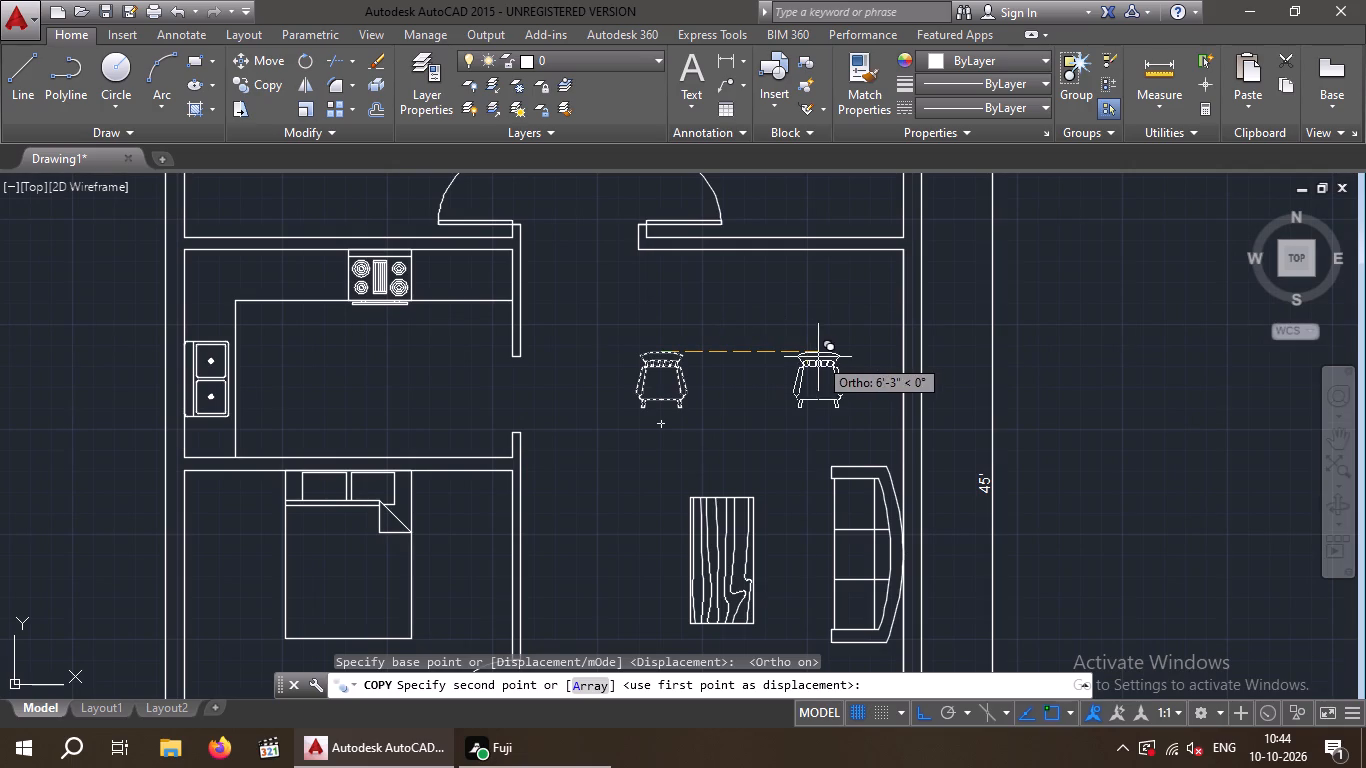
left_click(777, 362)
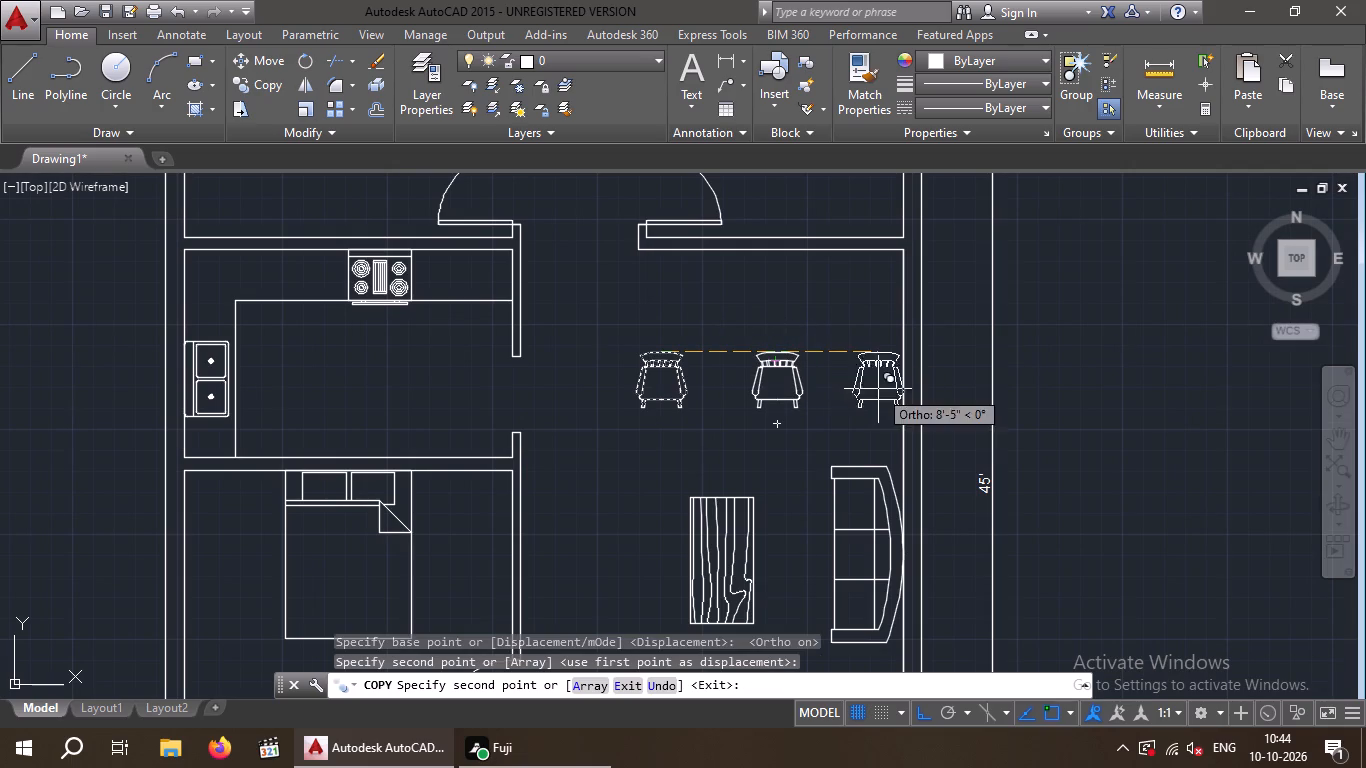
key("Escape")
Delete the loose refrigerator, bed, two sofas and table lying outside the floor plan on its left side.
scroll(777, 518, "down", 4)
middle_click_drag(784, 536, 732, 409)
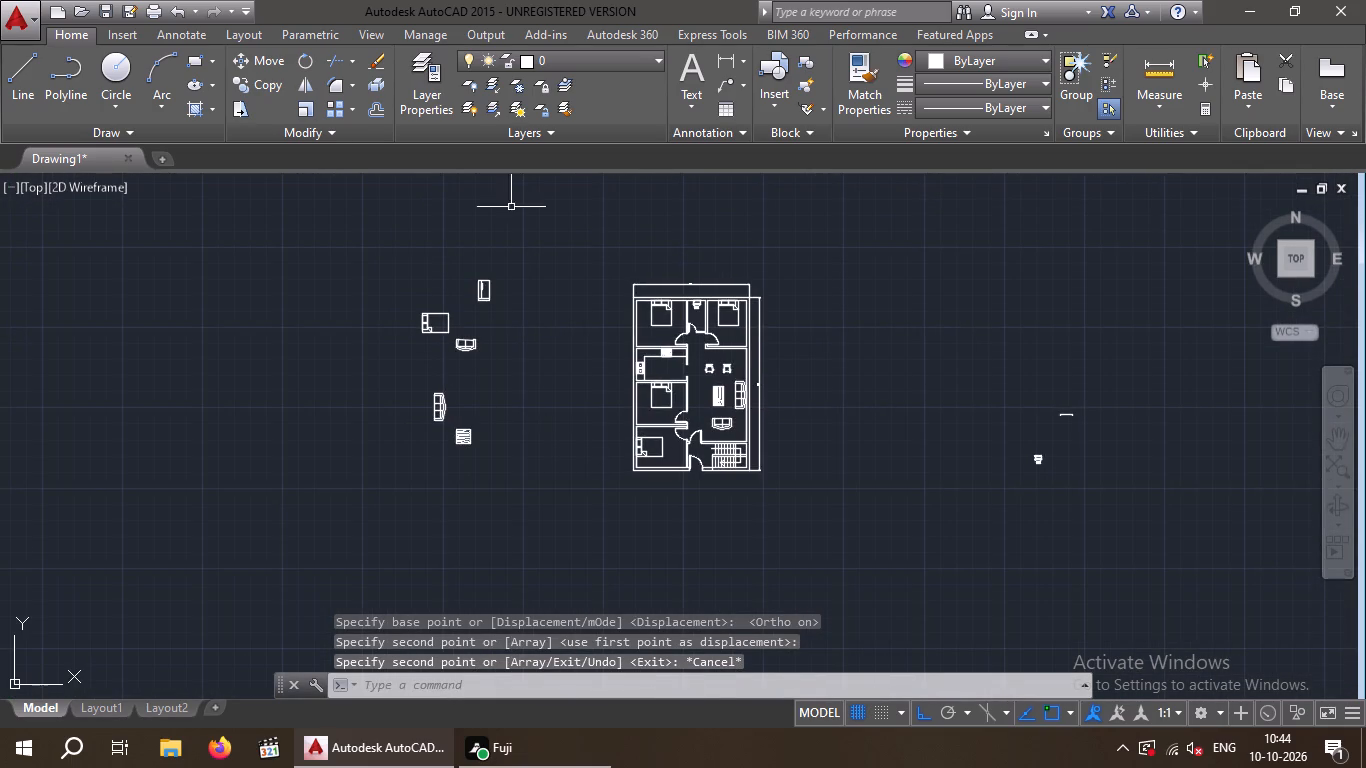
scroll(502, 306, "up", 1)
left_click_drag(545, 225, 519, 273)
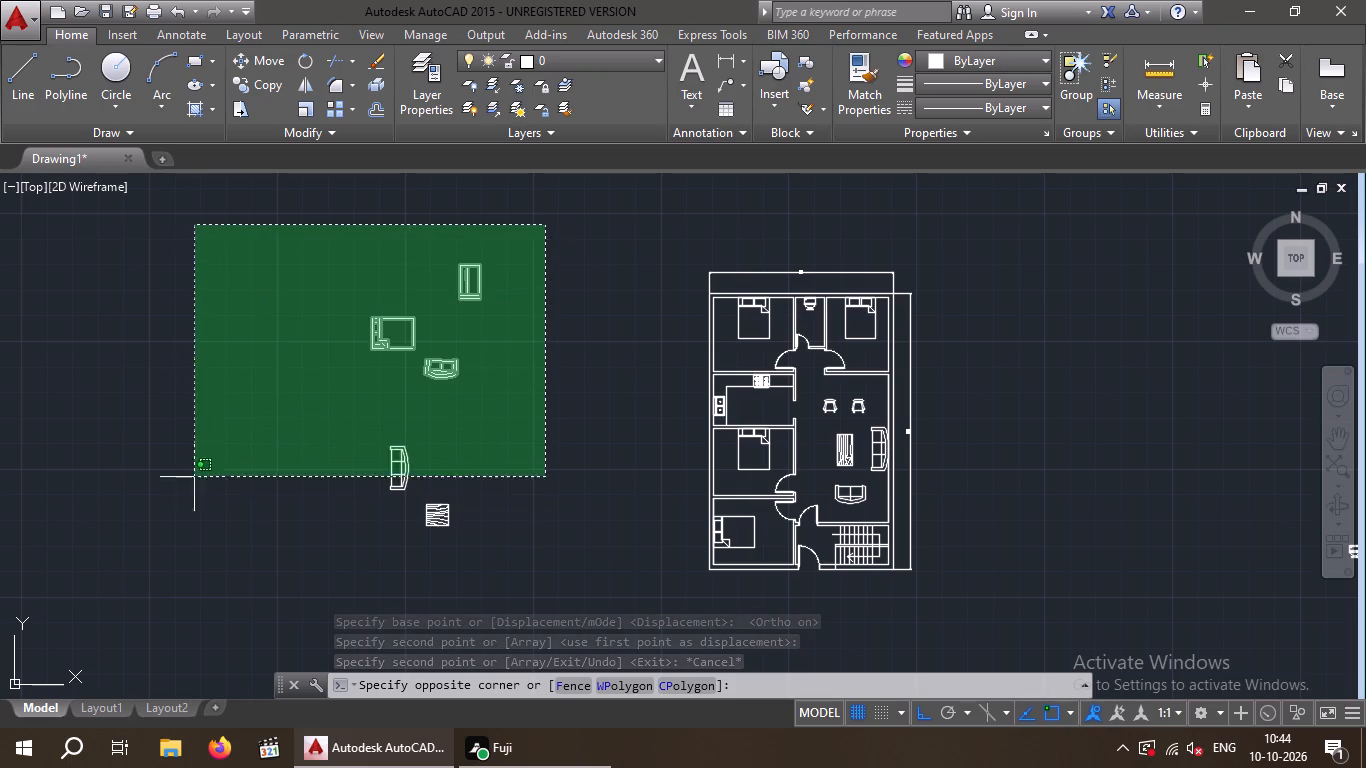
left_click(228, 587)
key("Delete")
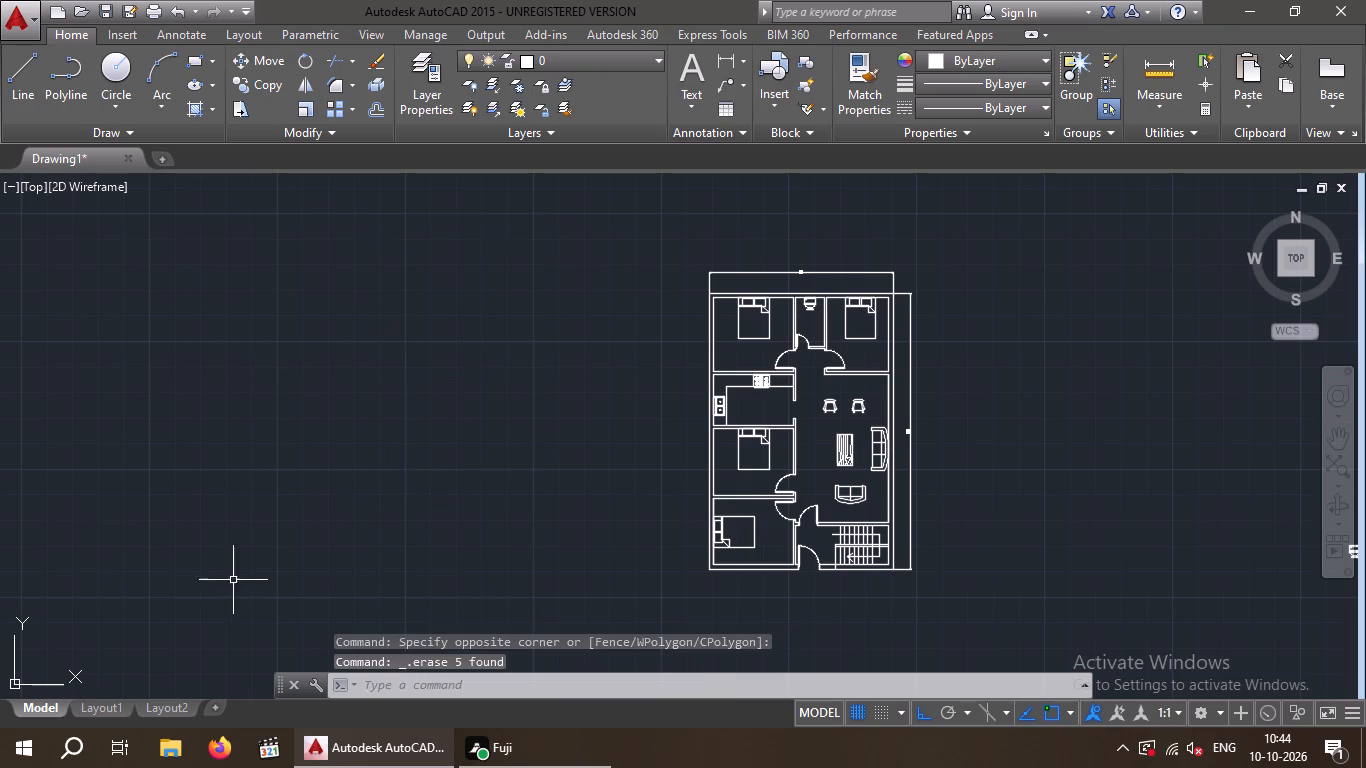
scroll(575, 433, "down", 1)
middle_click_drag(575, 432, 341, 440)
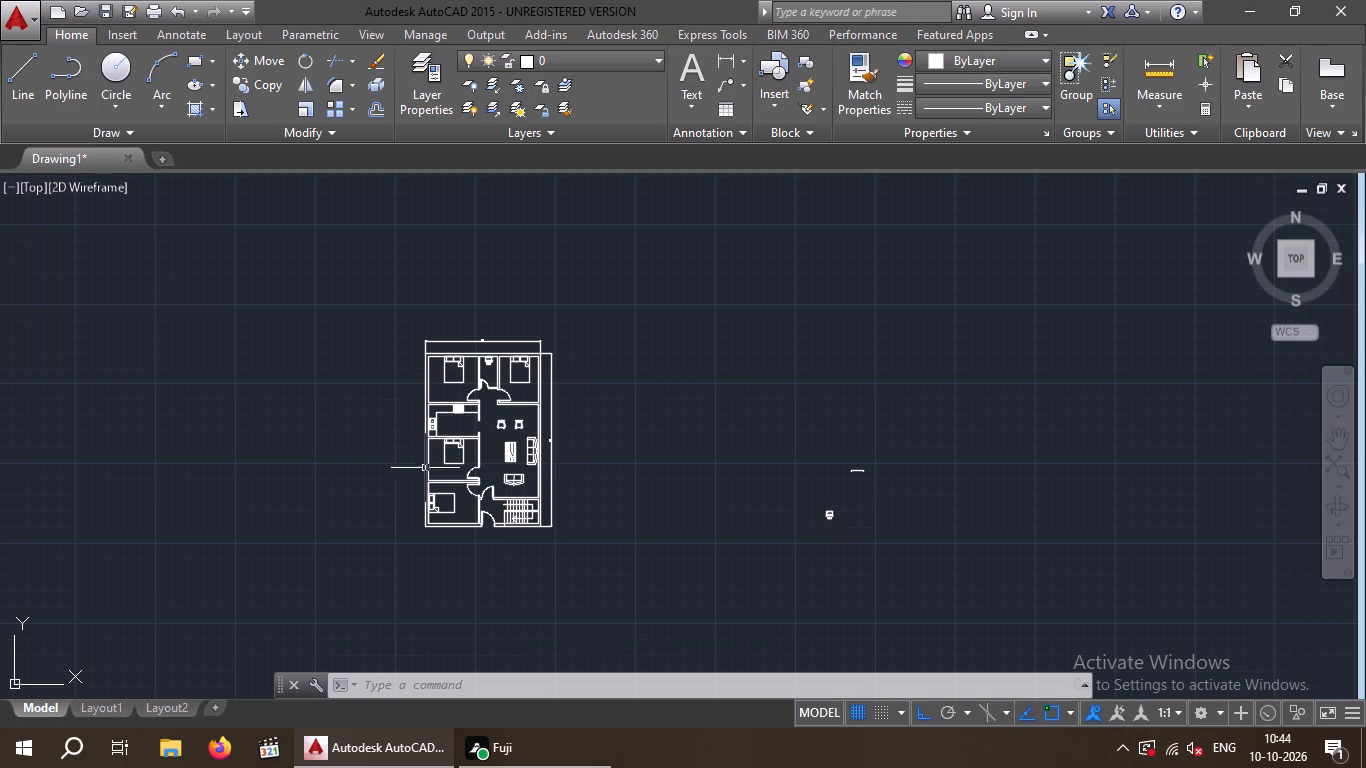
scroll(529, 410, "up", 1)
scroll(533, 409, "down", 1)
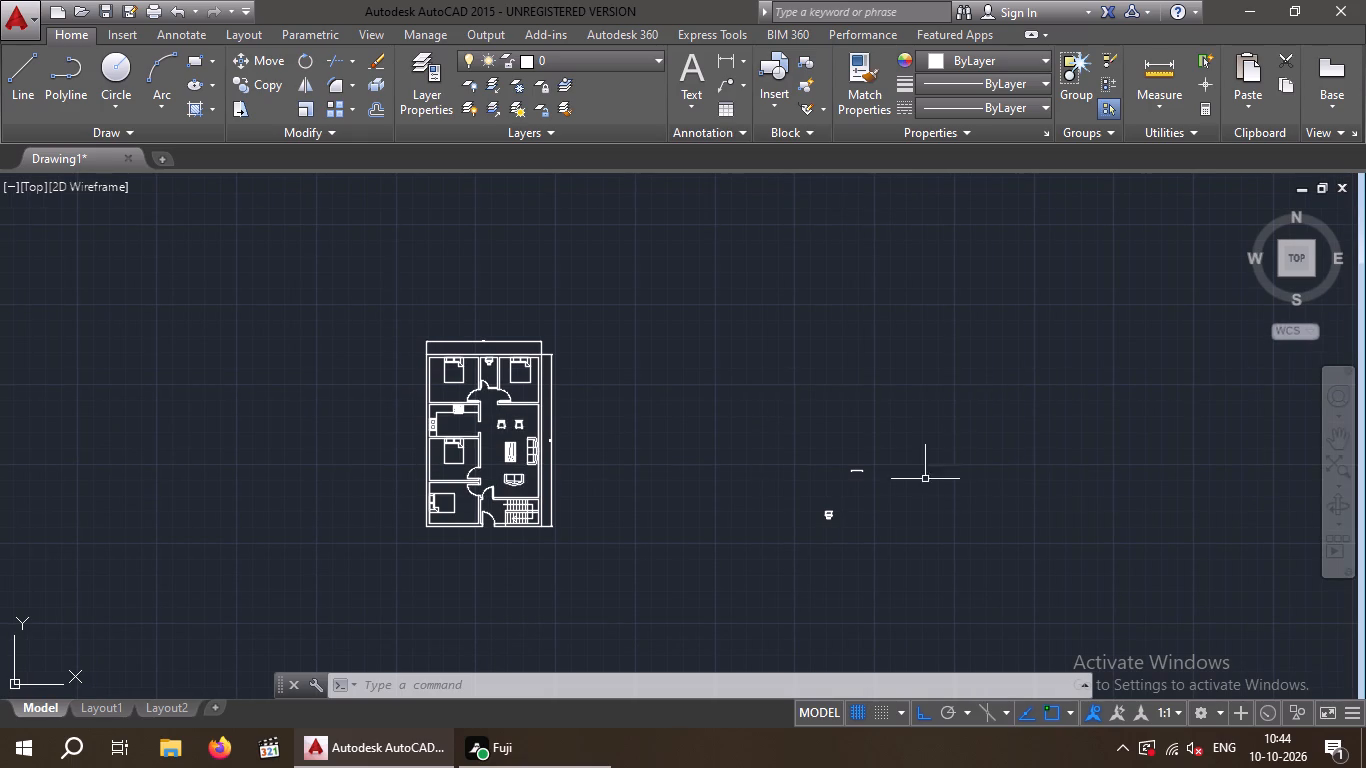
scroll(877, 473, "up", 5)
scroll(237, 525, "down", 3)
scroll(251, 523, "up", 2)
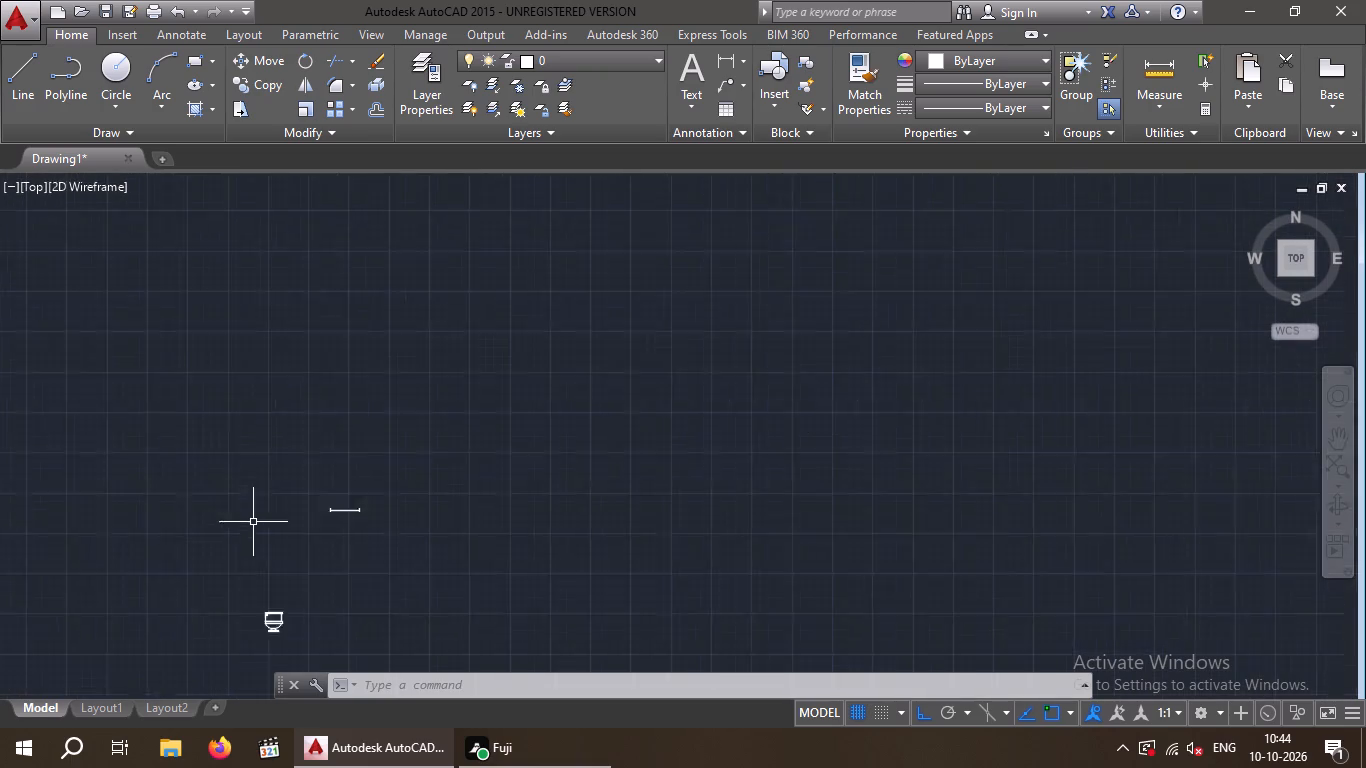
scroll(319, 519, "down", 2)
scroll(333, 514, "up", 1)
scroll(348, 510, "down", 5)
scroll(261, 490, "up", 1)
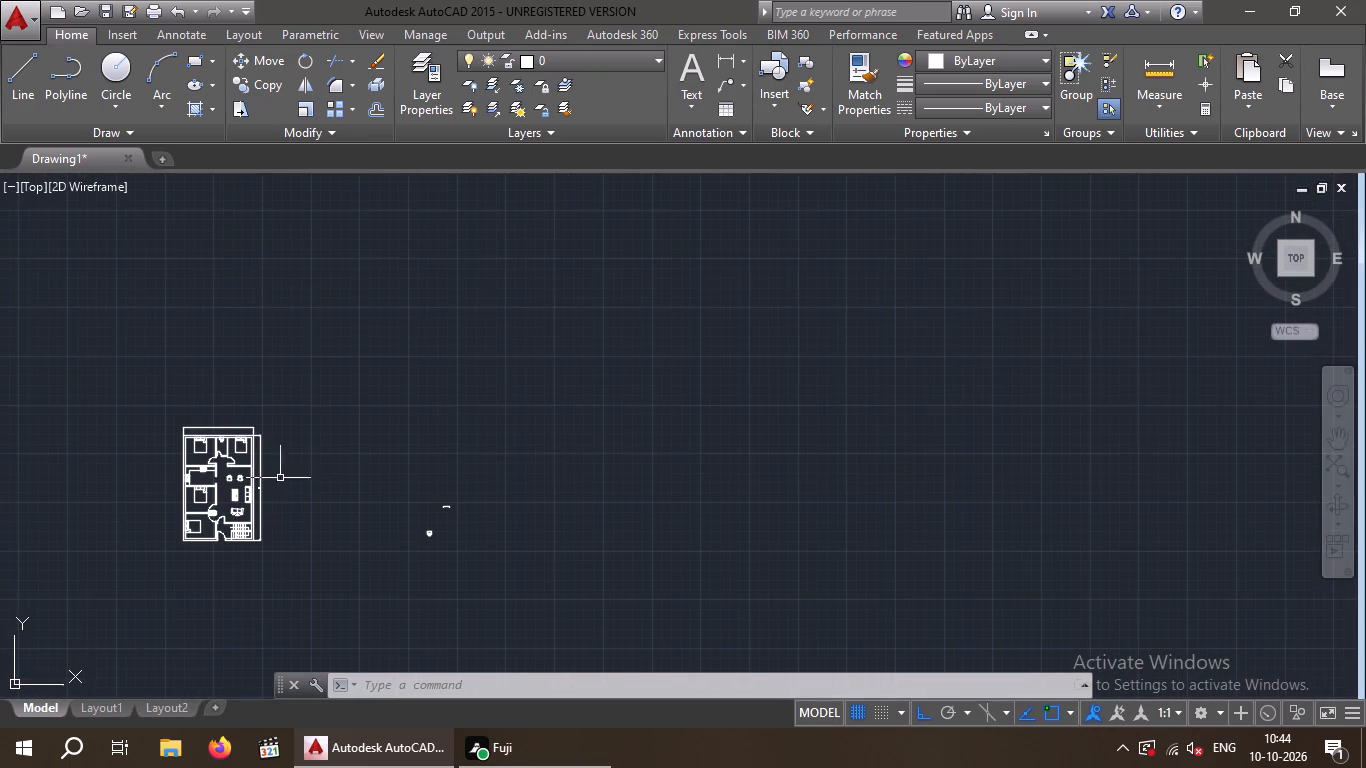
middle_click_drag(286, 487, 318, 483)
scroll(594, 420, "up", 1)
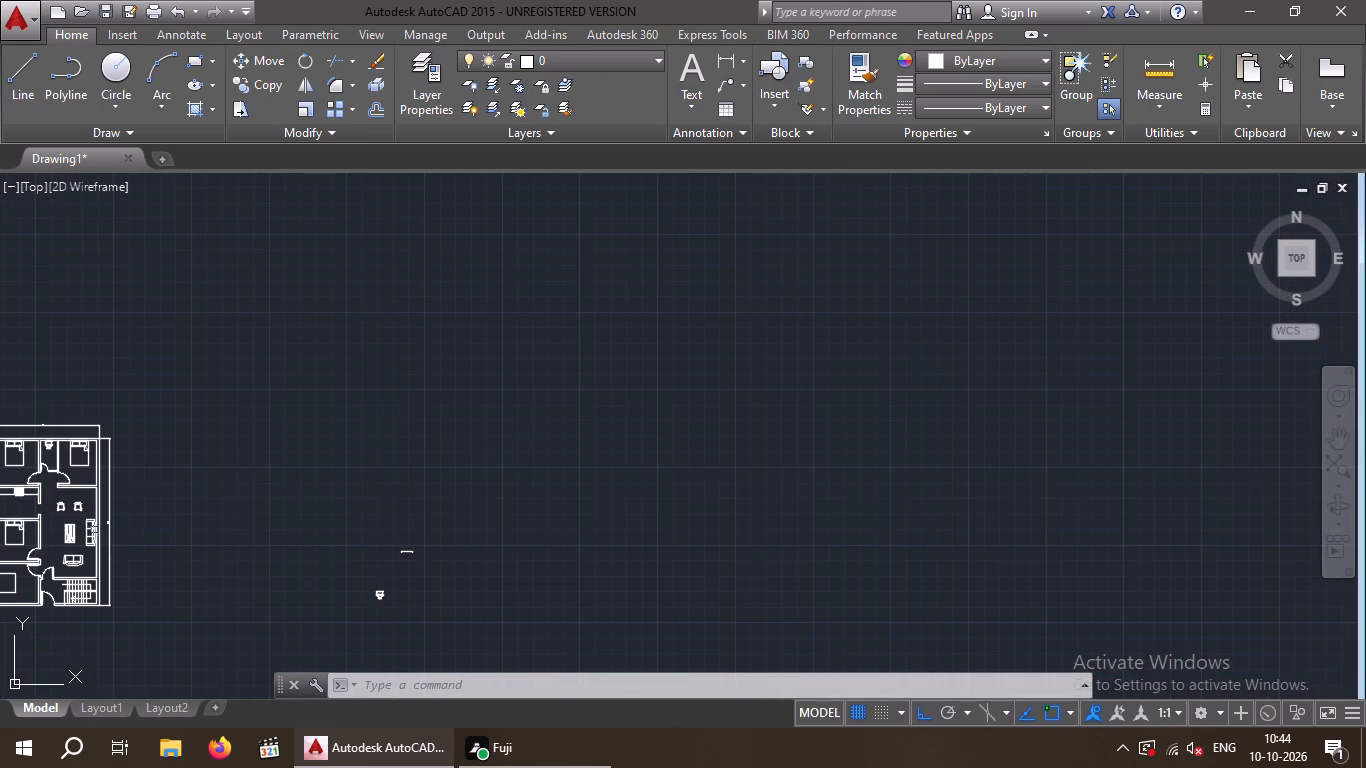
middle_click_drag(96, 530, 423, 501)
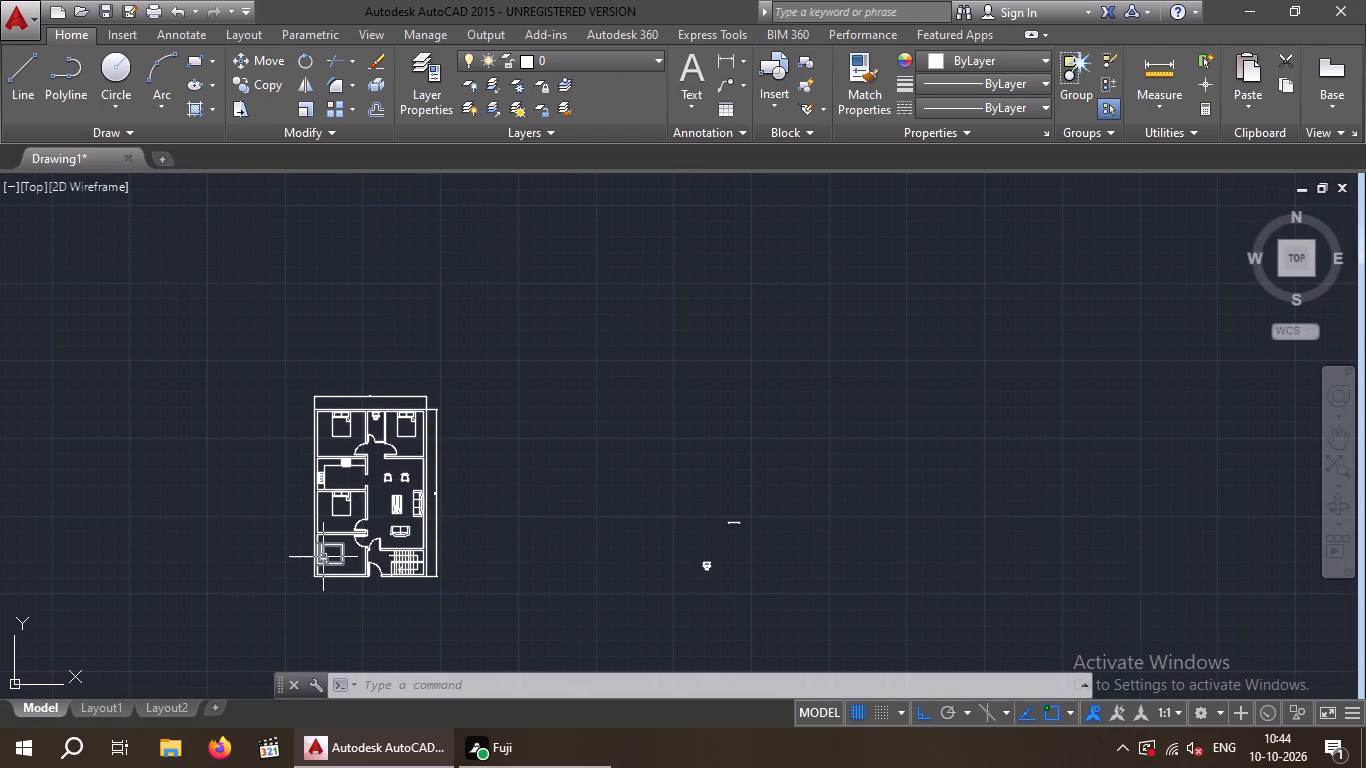
Draw a line along the inner face of the lower-left bedroom's bottom wall, from its left corner to its right corner.
scroll(337, 585, "up", 2)
scroll(337, 585, "down", 1)
scroll(337, 585, "up", 1)
scroll(337, 585, "down", 1)
scroll(337, 584, "up", 5)
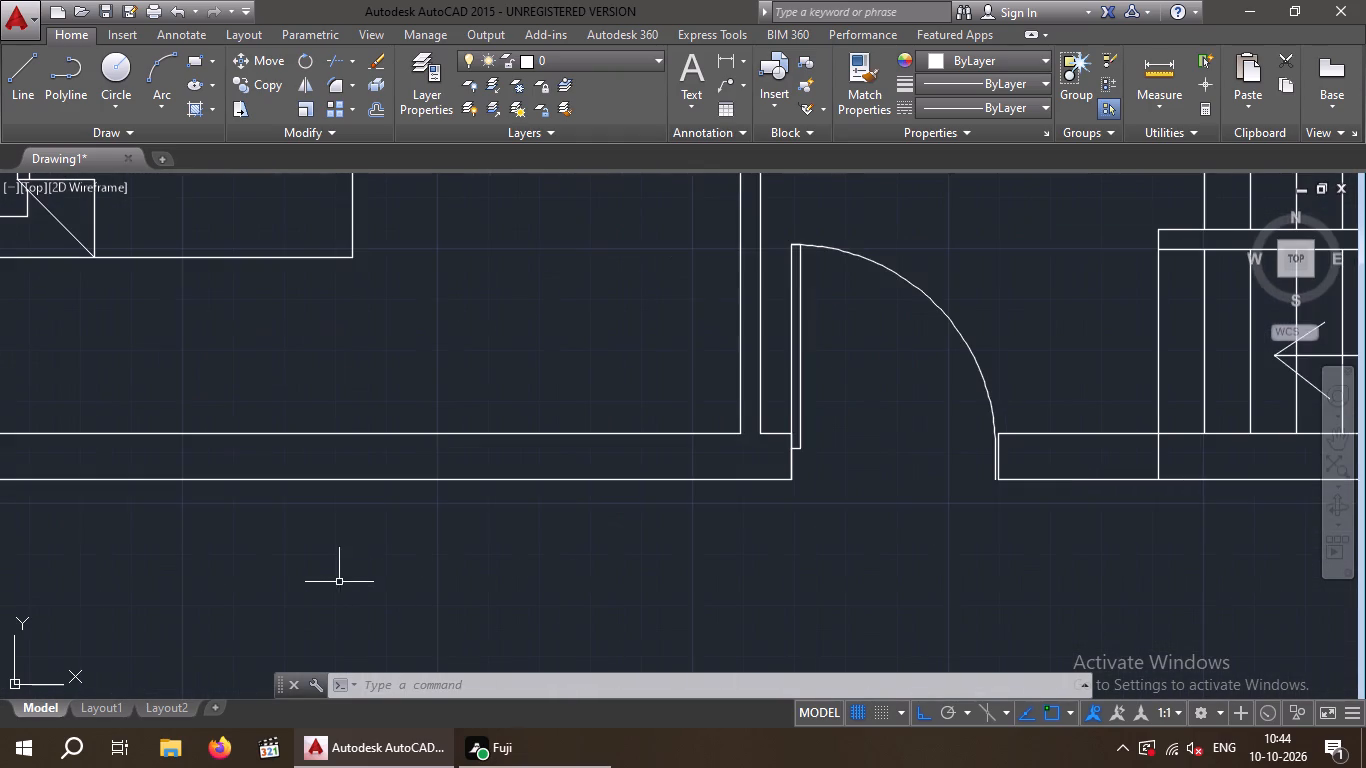
scroll(408, 526, "down", 1)
scroll(408, 526, "up", 1)
scroll(419, 532, "down", 2)
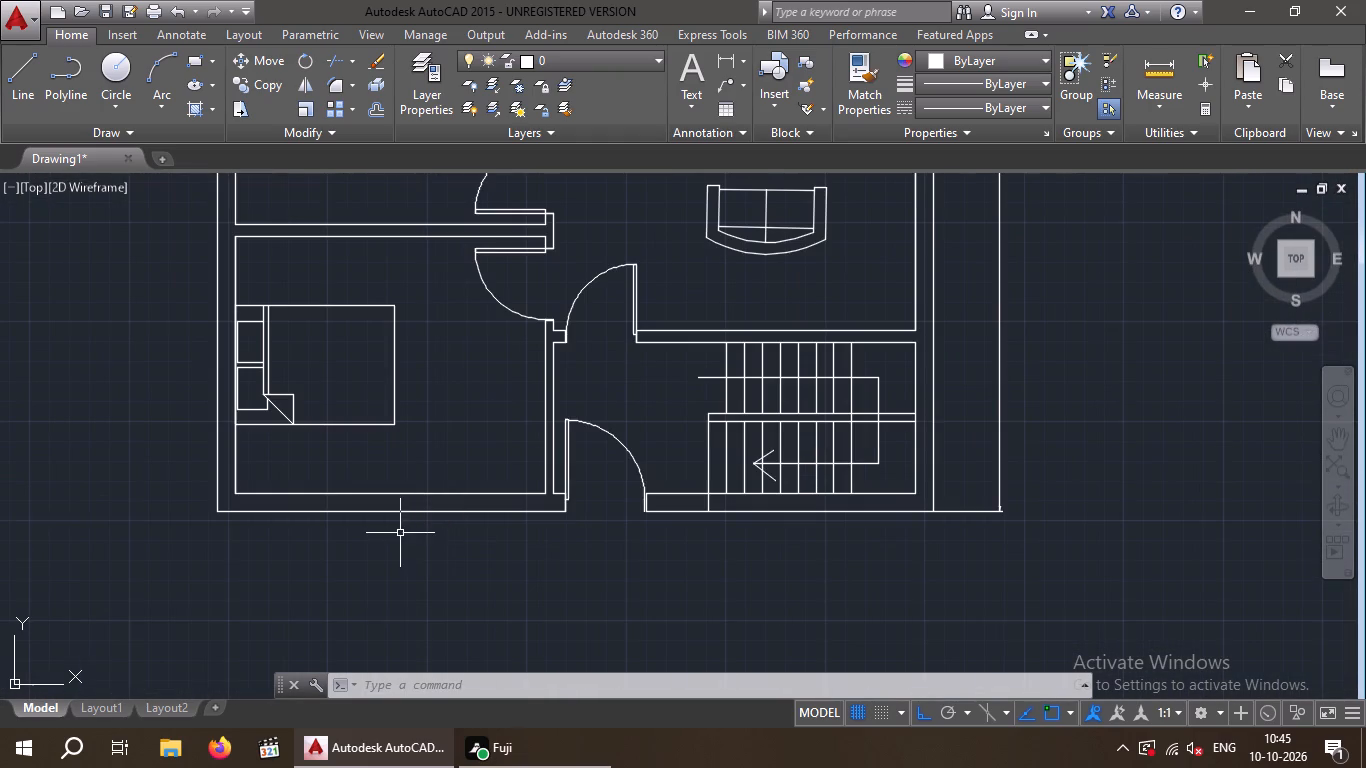
key("l")
key("Return")
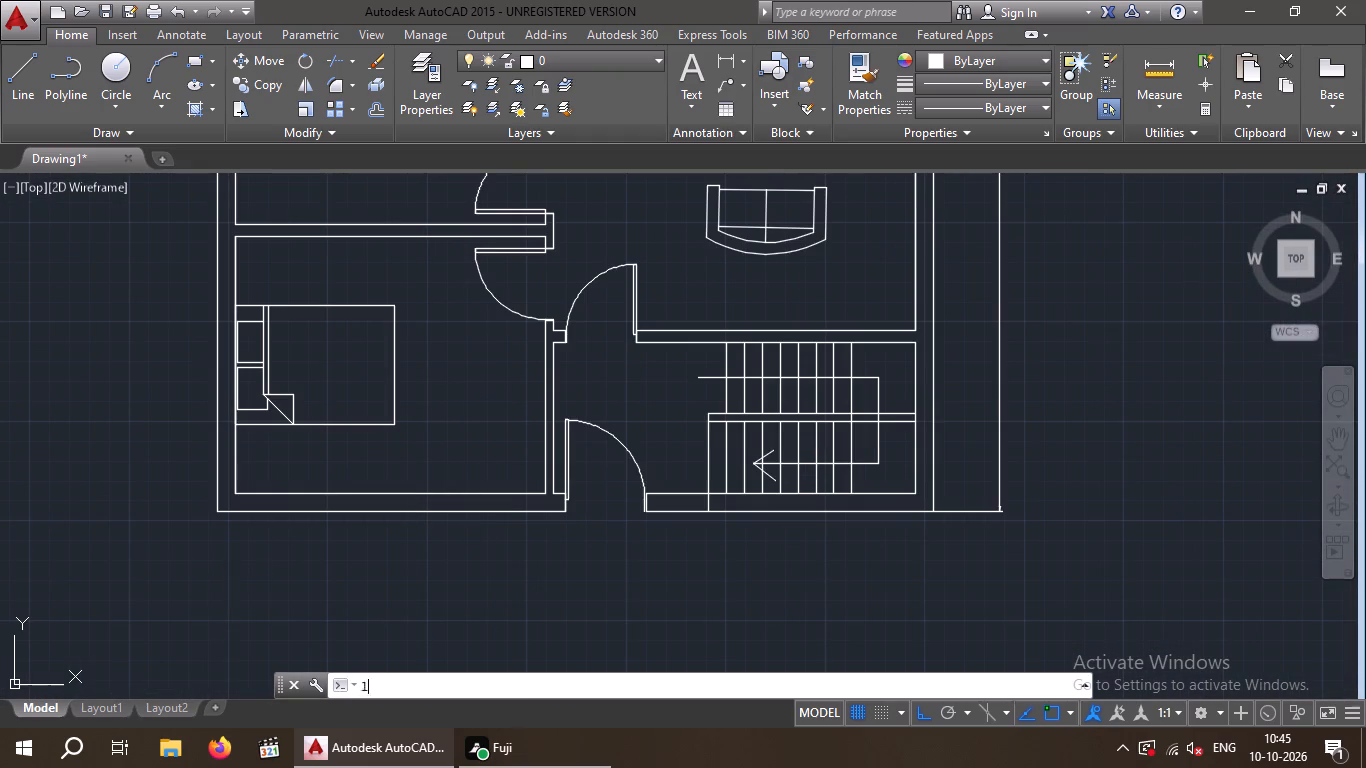
left_click(239, 491)
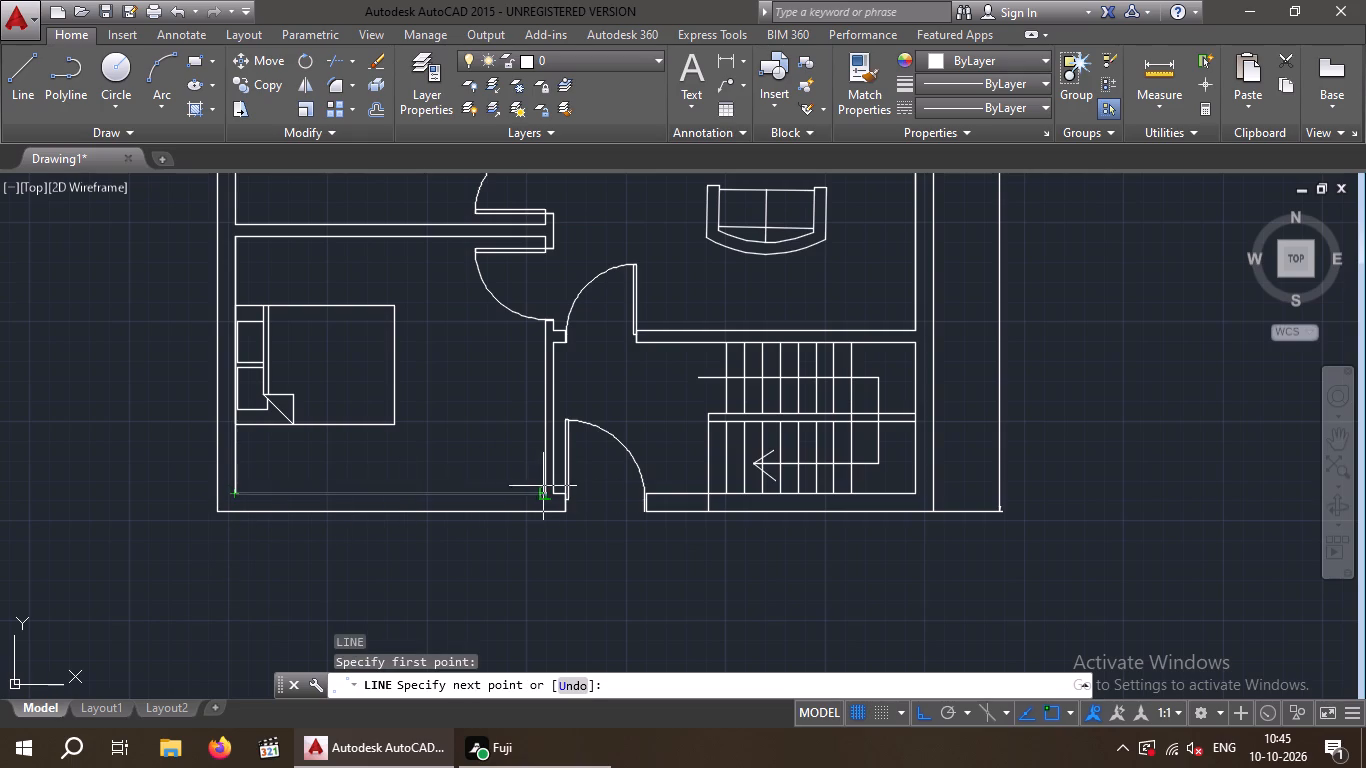
left_click(545, 493)
key("space")
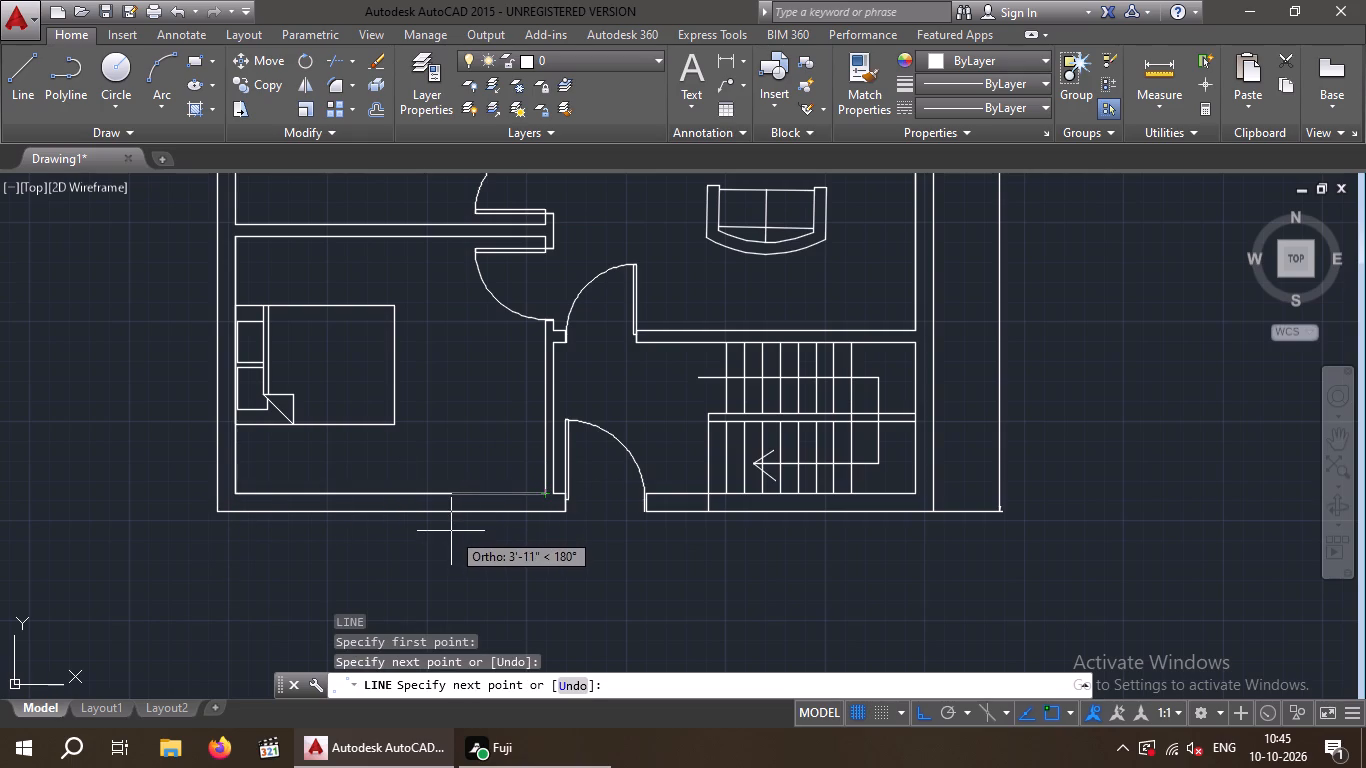
Draw a vertical line about 3'-0" long downward from the midpoint of the lower-left bedroom's bottom inner wall line.
key("space")
left_click(389, 493)
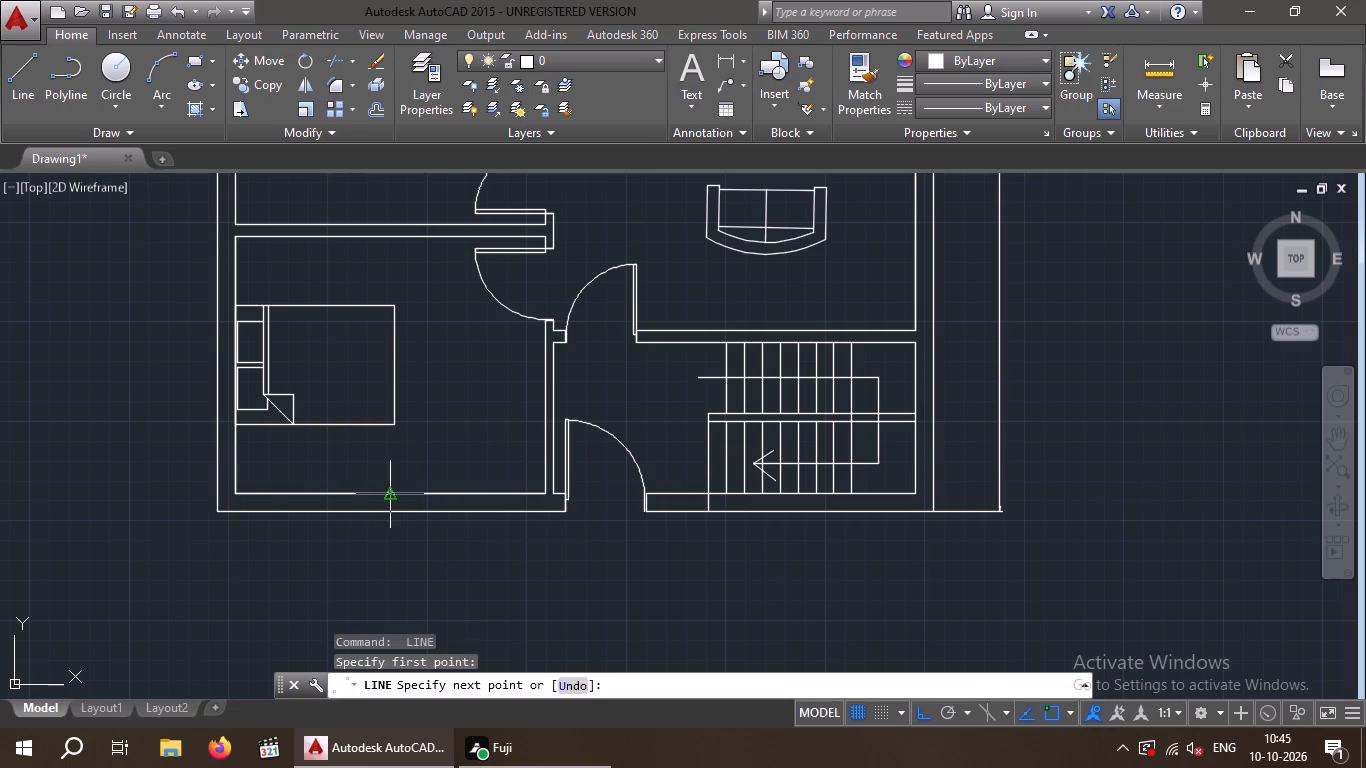
left_click(391, 565)
key("space")
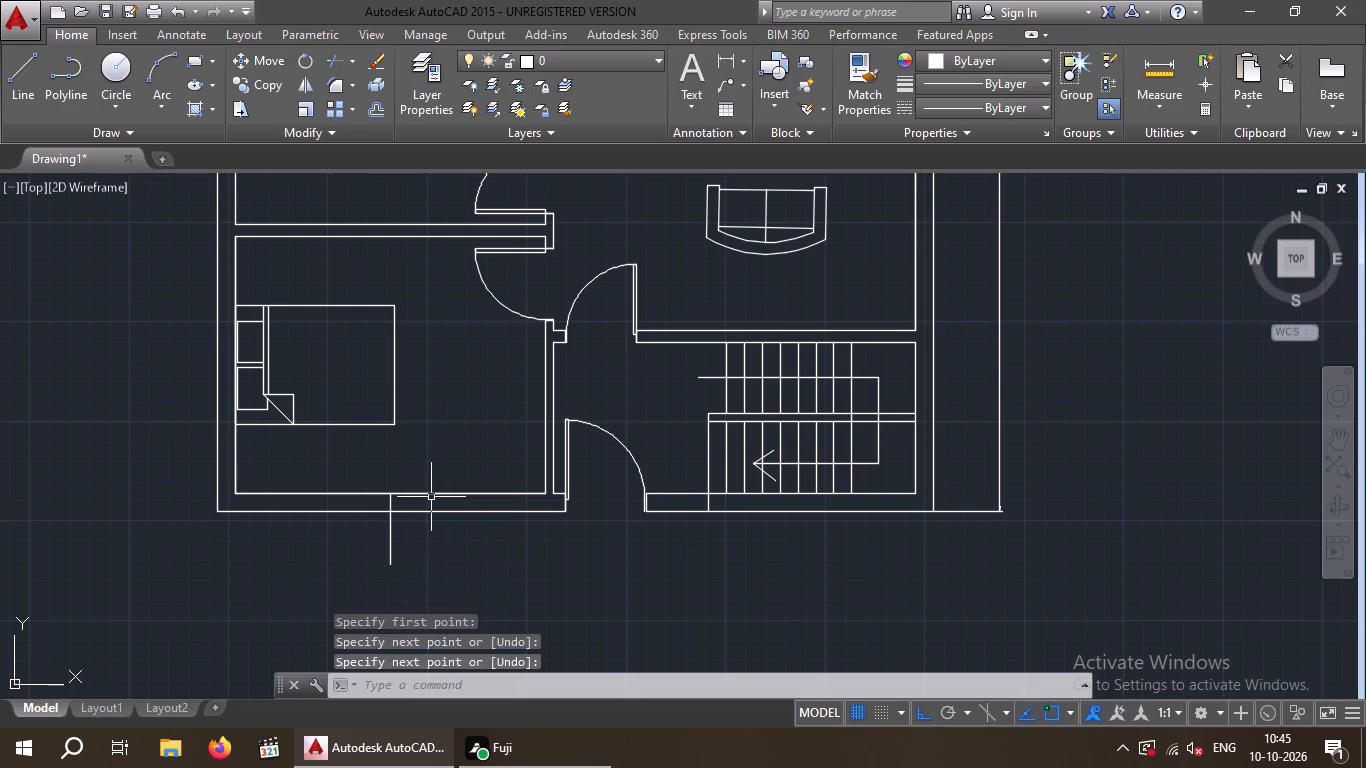
scroll(300, 475, "down", 2)
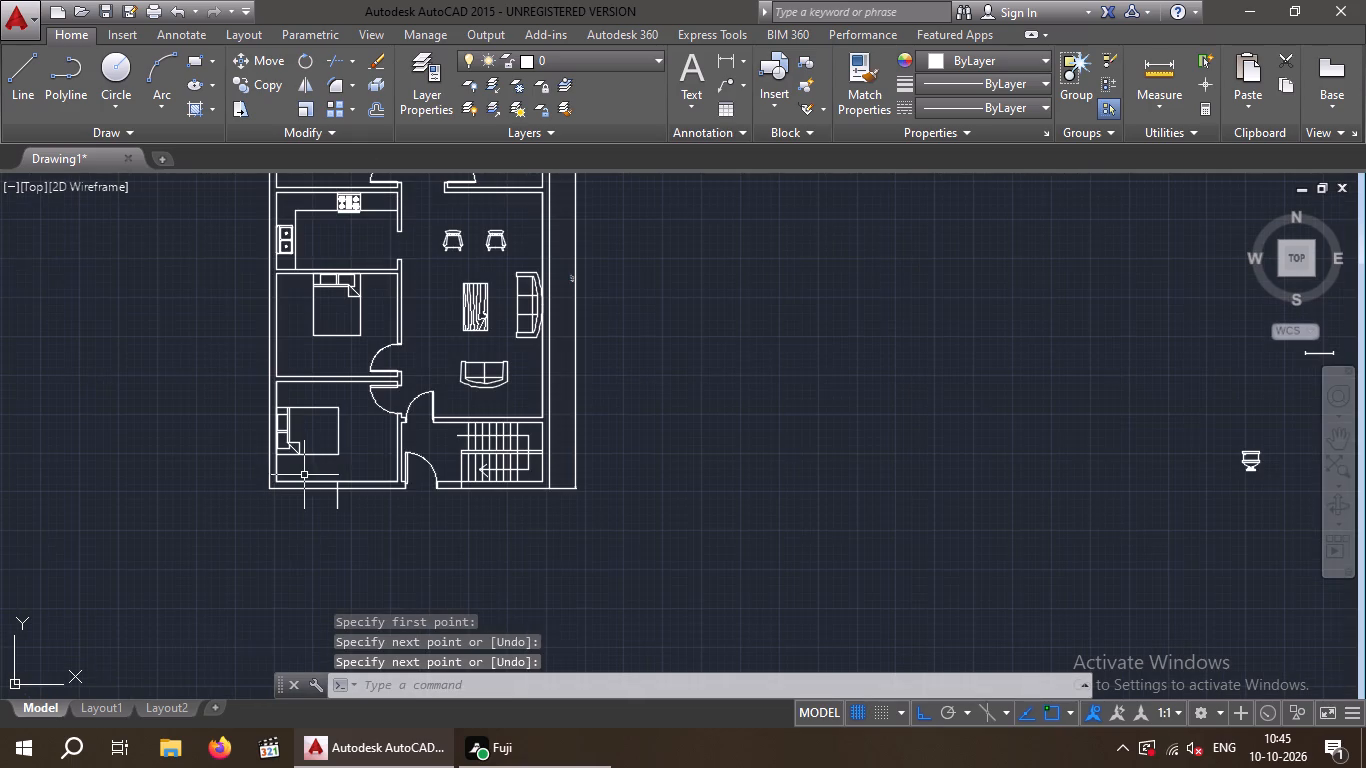
Draw a line along the inner face of the middle-left bedroom's left wall, from its bottom corner to its top corner.
scroll(282, 369, "up", 4)
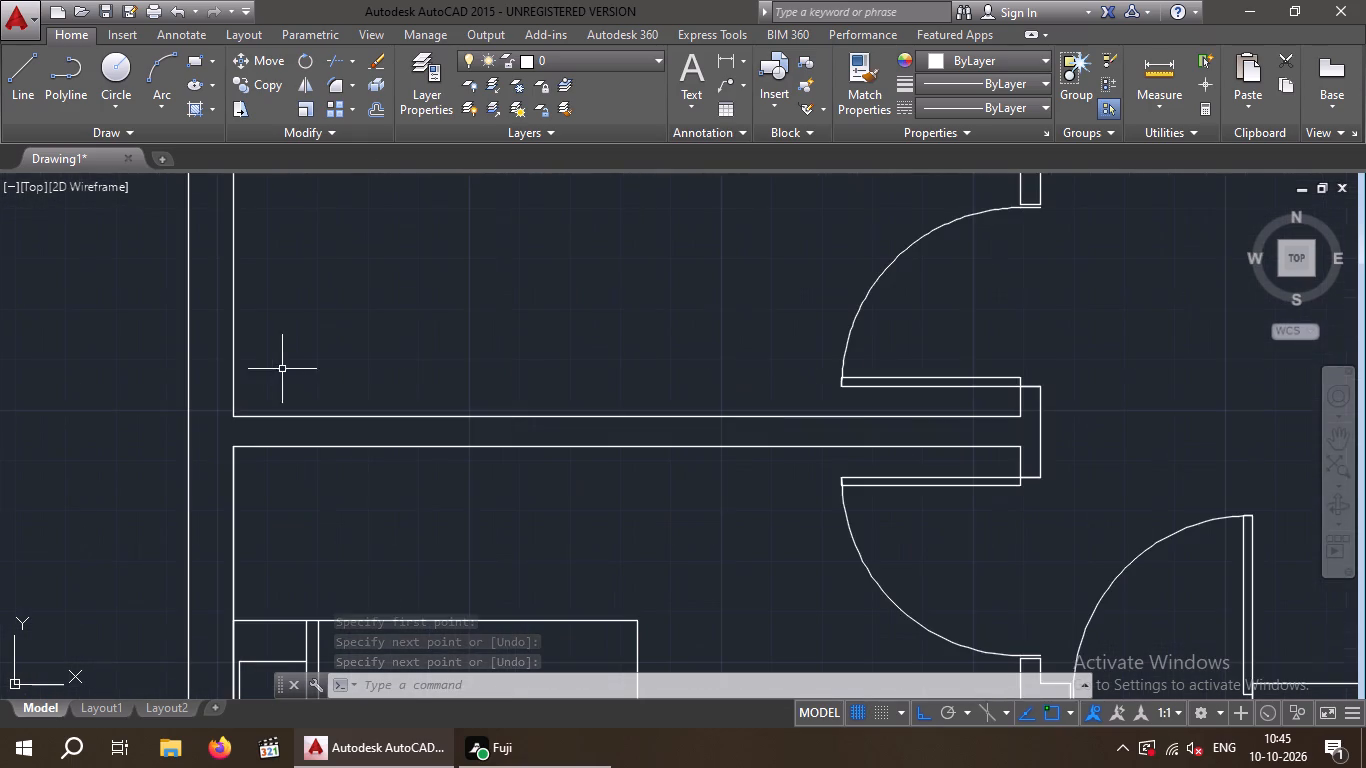
key("space")
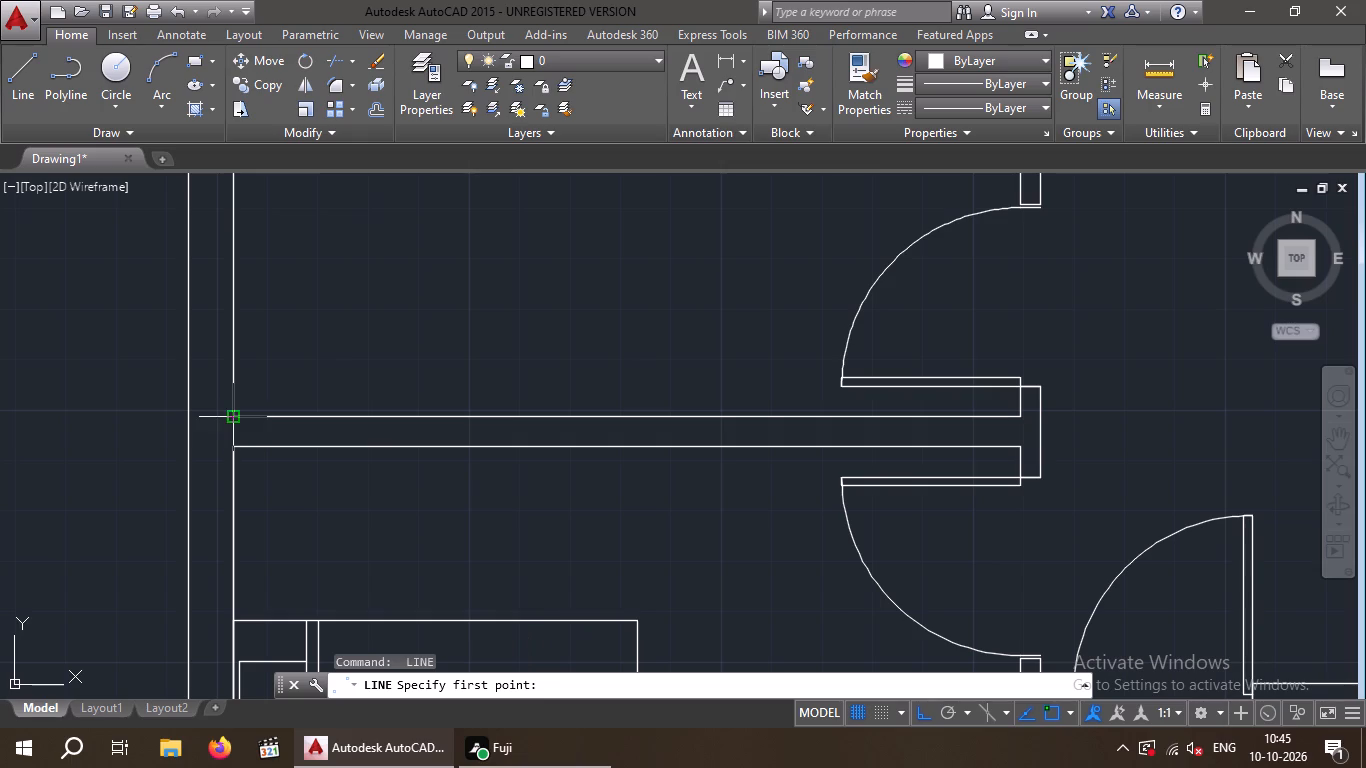
left_click(230, 415)
middle_click_drag(232, 391, 185, 667)
scroll(181, 600, "down", 3)
scroll(185, 587, "up", 2)
scroll(186, 582, "down", 2)
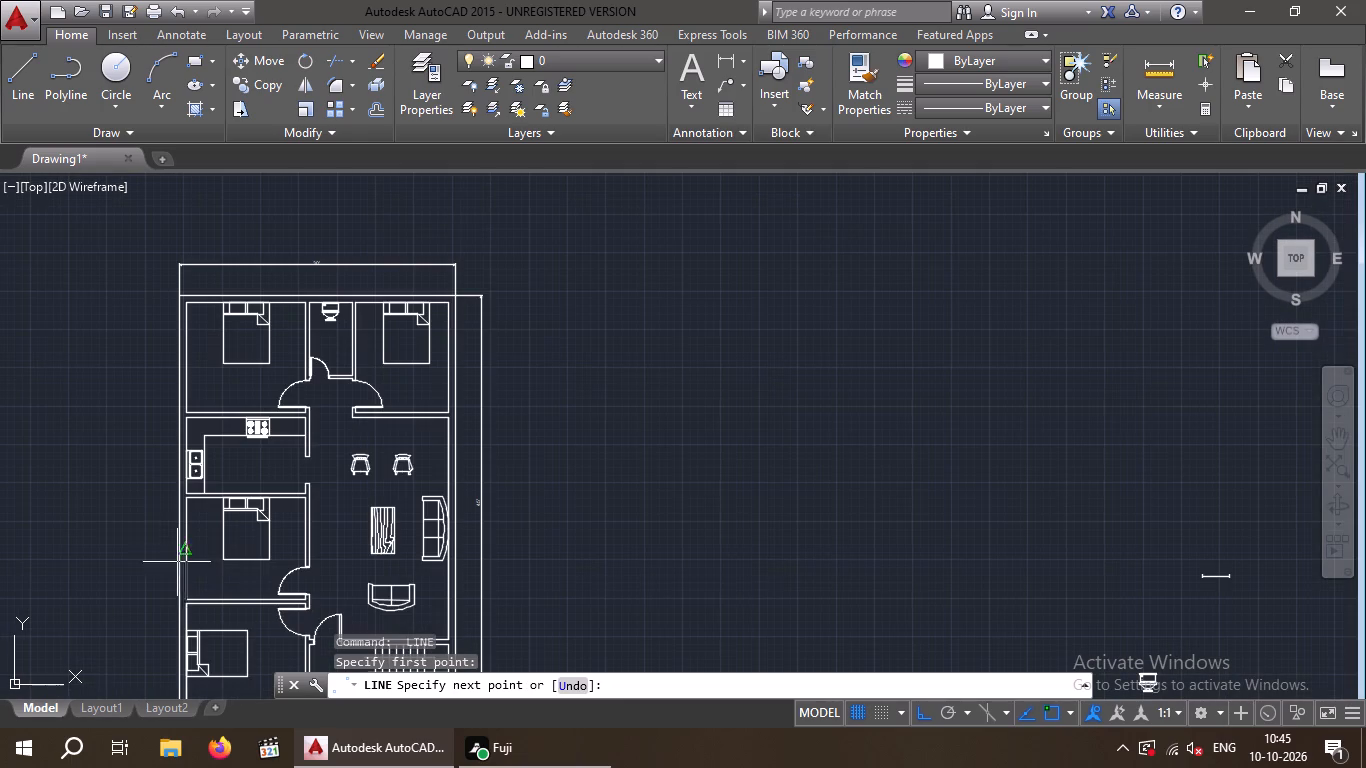
scroll(205, 500, "up", 1)
scroll(205, 500, "down", 1)
scroll(205, 500, "up", 1)
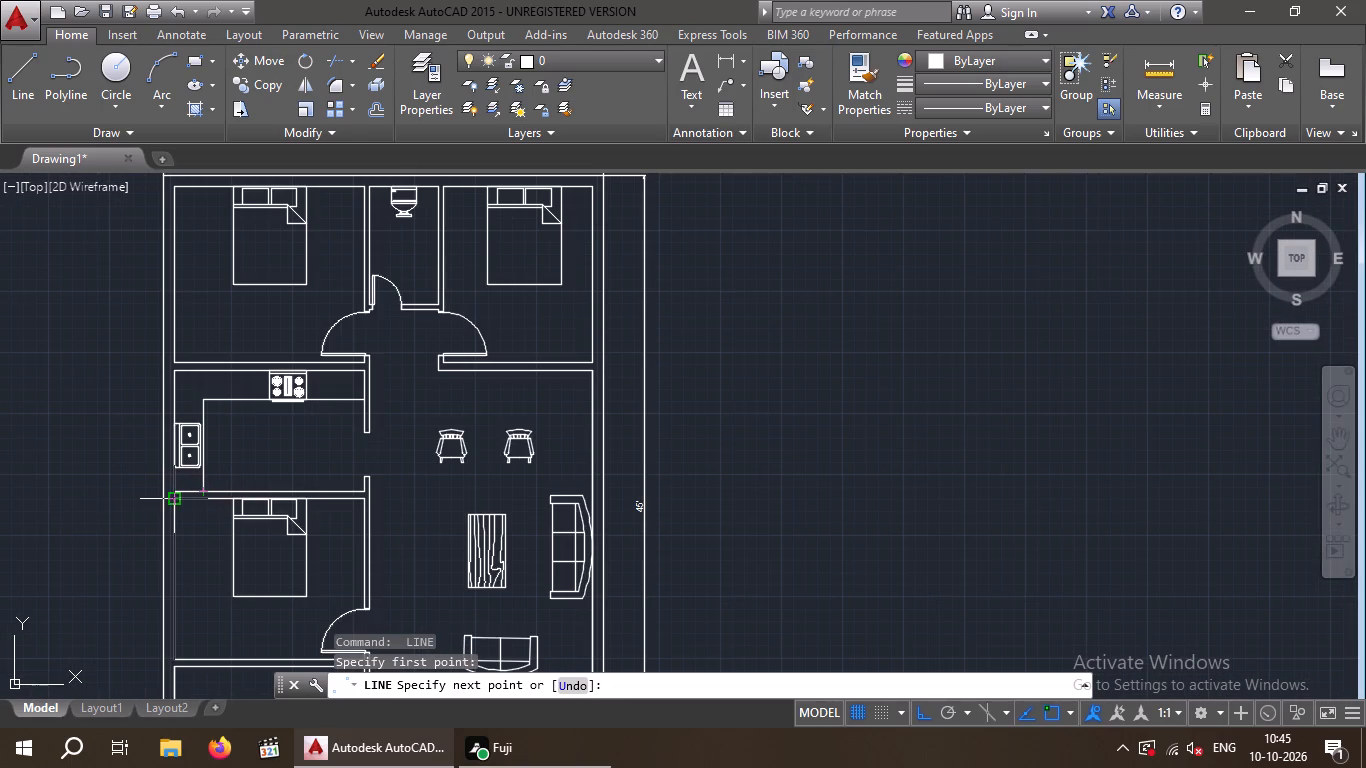
left_click(174, 496)
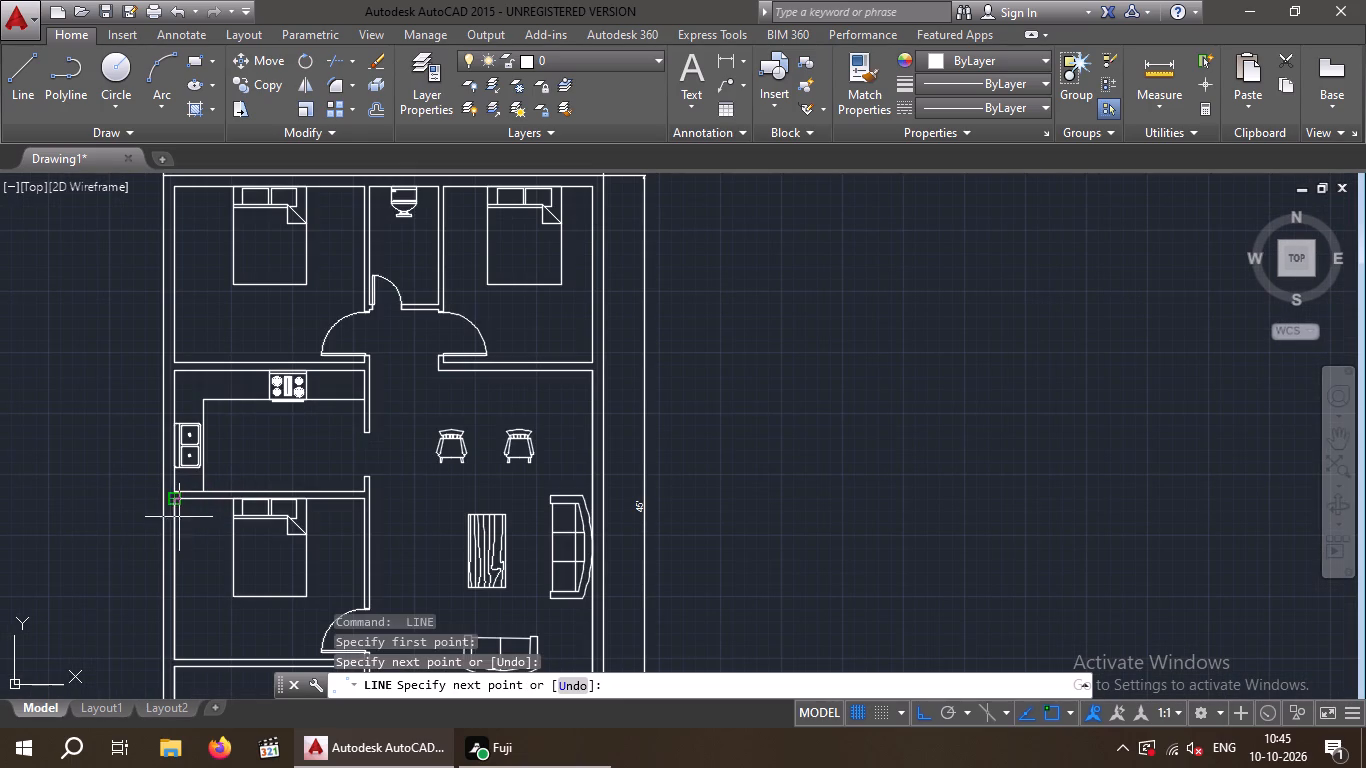
key("space")
Draw a horizontal line from the midpoint of the middle-left bedroom's left inner wall line outward past the exterior wall.
key("space")
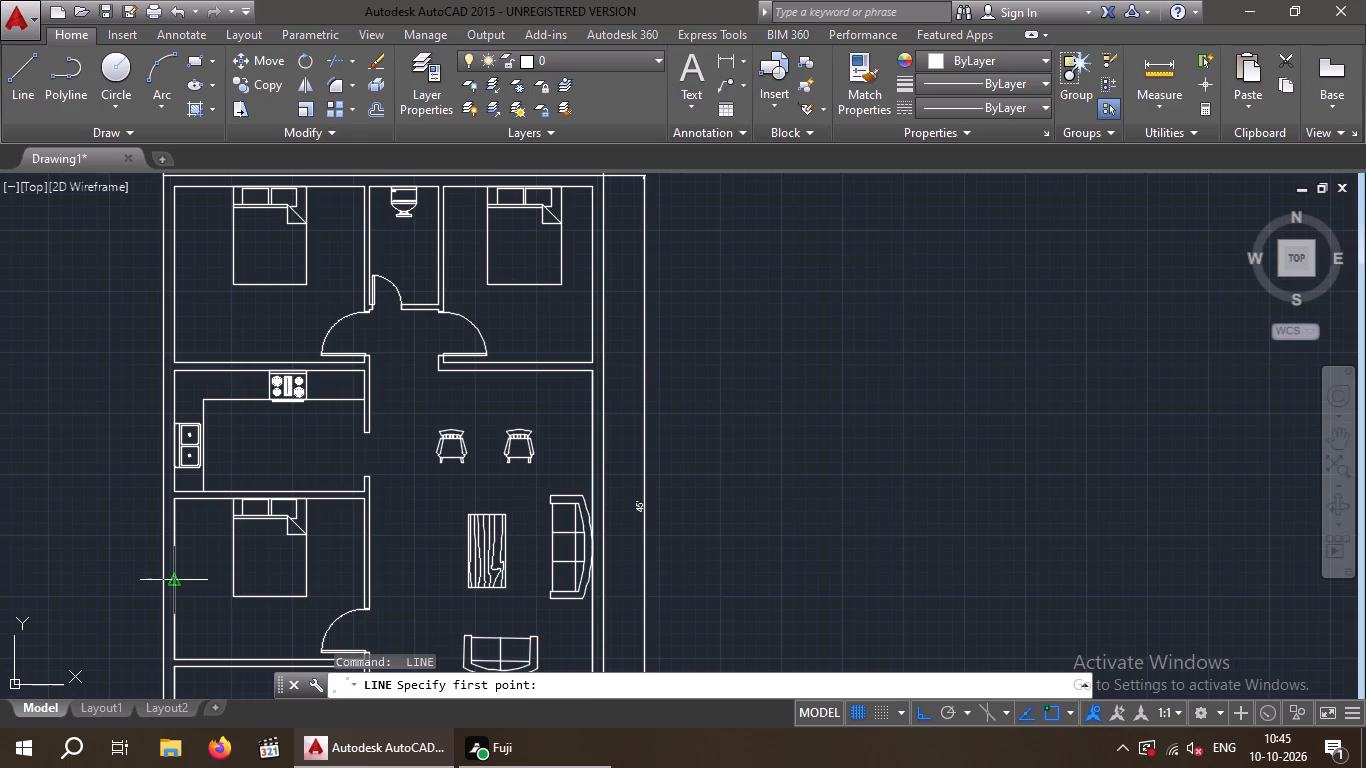
left_click(173, 575)
left_click(83, 583)
key("space")
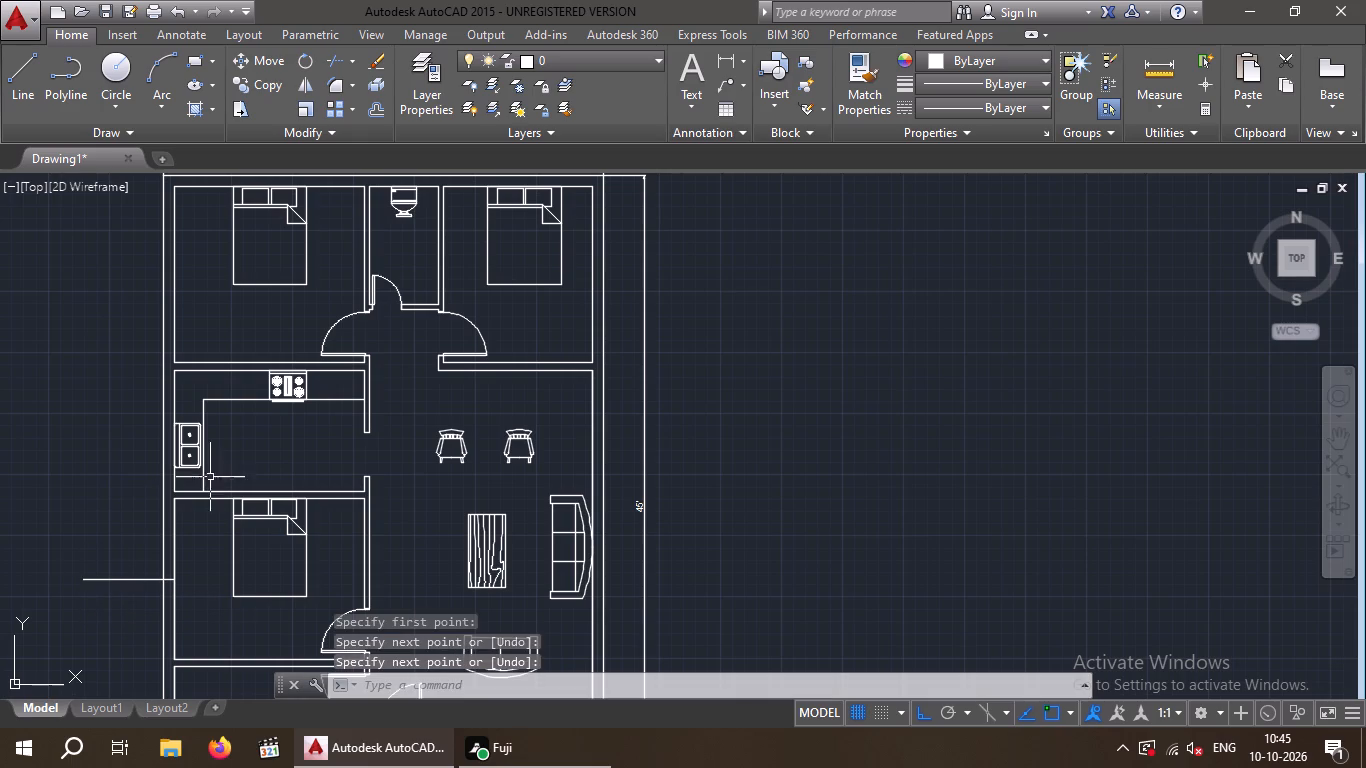
Draw a line along the inner face of the kitchen's left wall, from its bottom corner to its top corner.
key("space")
left_click(174, 492)
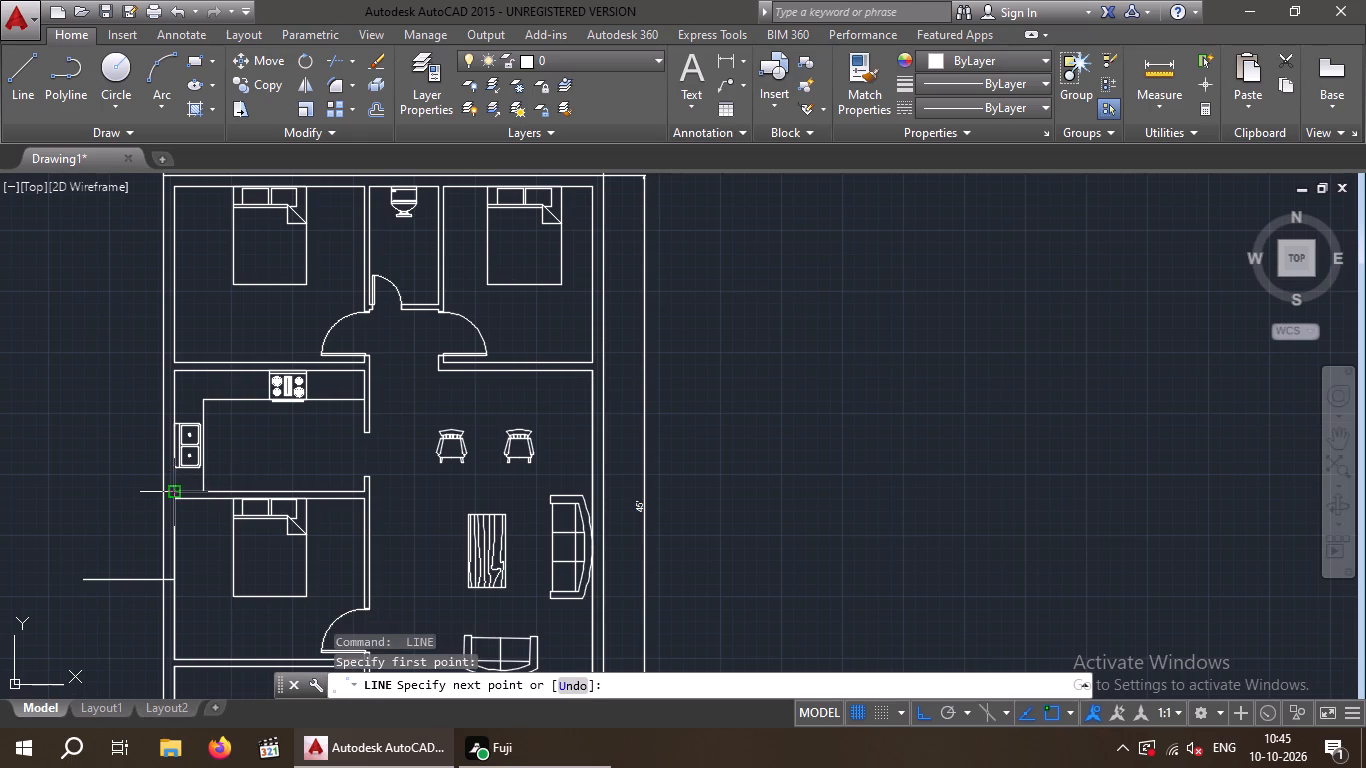
left_click(172, 373)
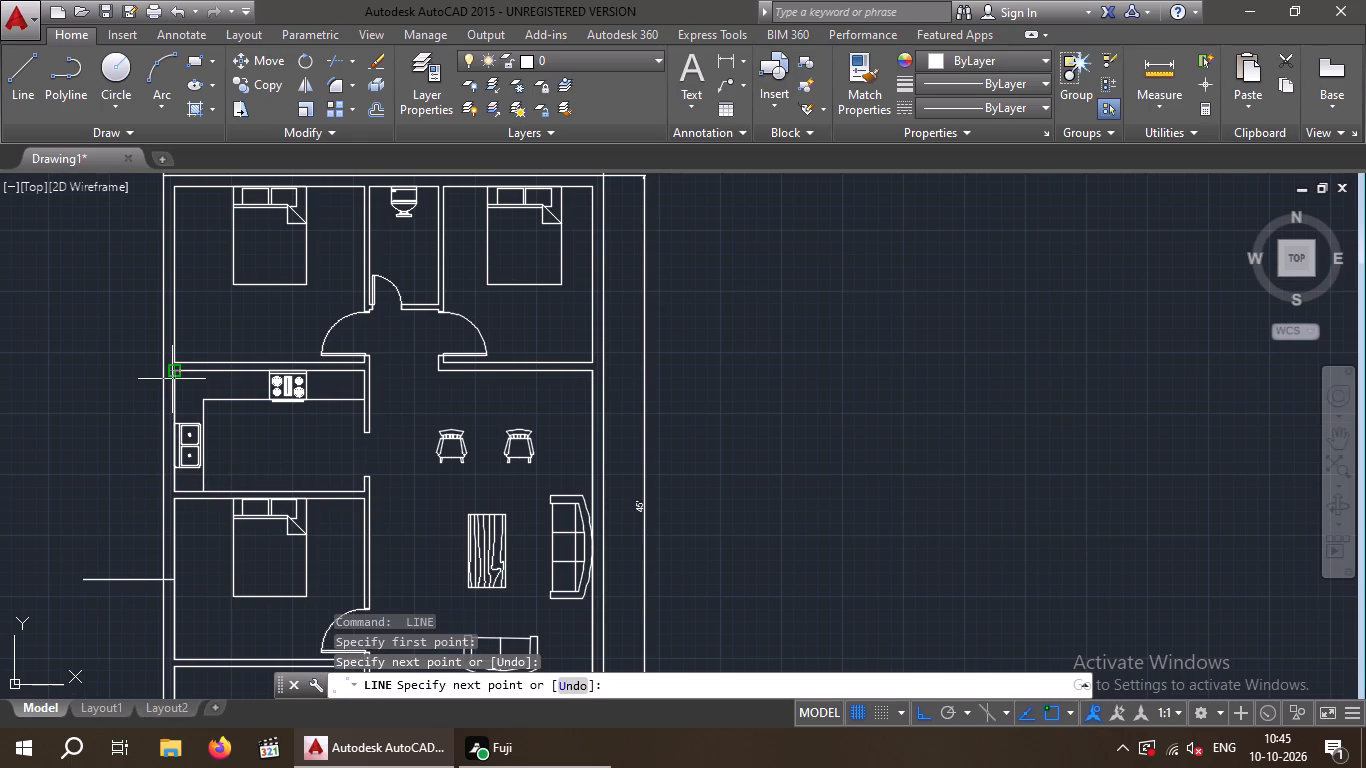
key("space")
Draw a horizontal line about 3' long from the midpoint of the kitchen's left inner wall line outward past the exterior wall.
key("space")
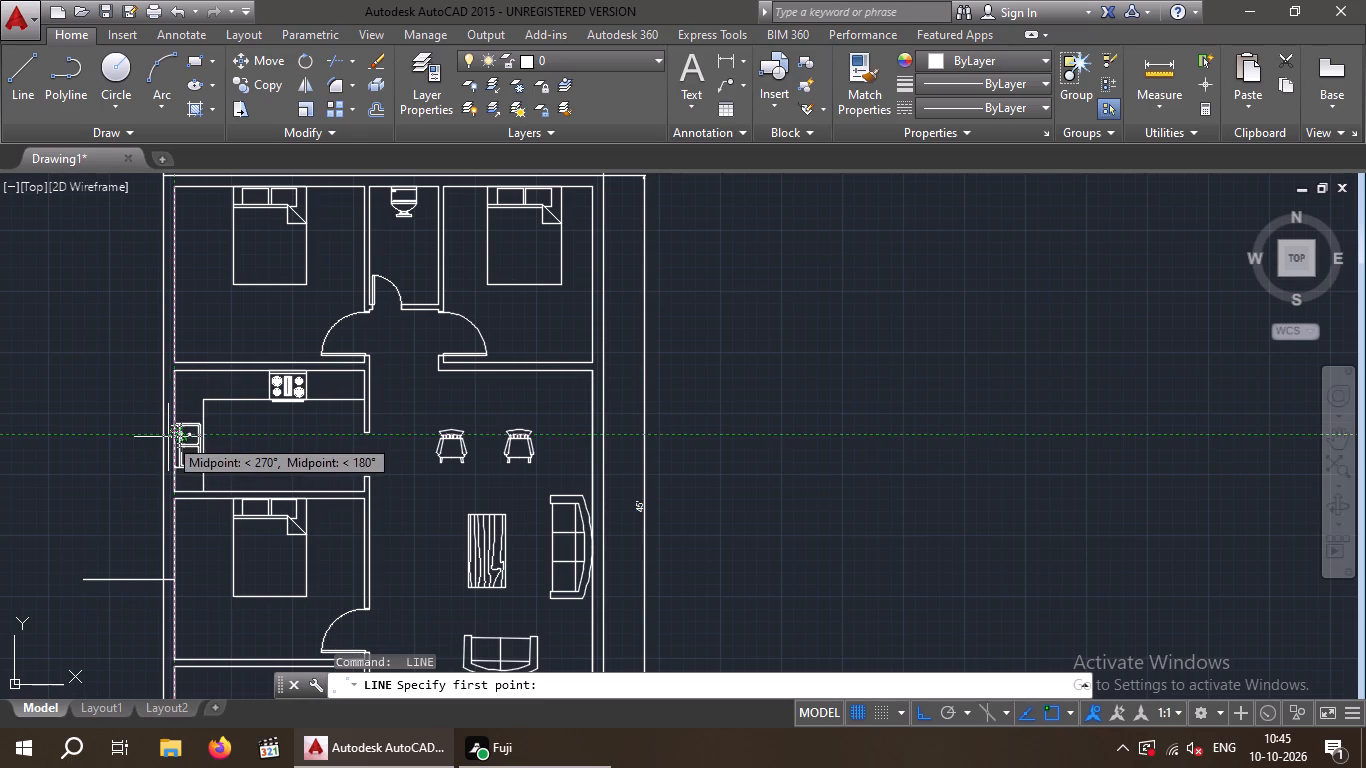
scroll(168, 437, "up", 5)
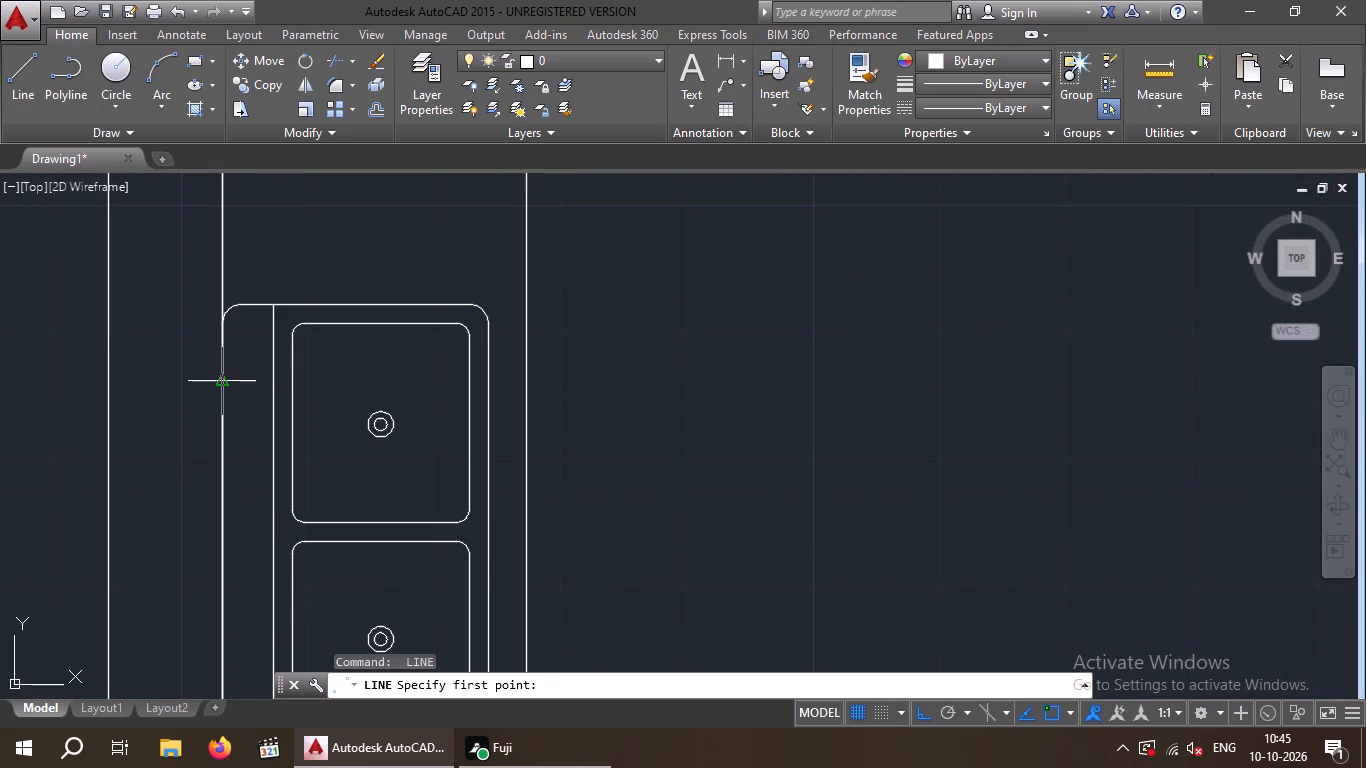
left_click_drag(222, 379, 210, 384)
scroll(16, 442, "down", 5)
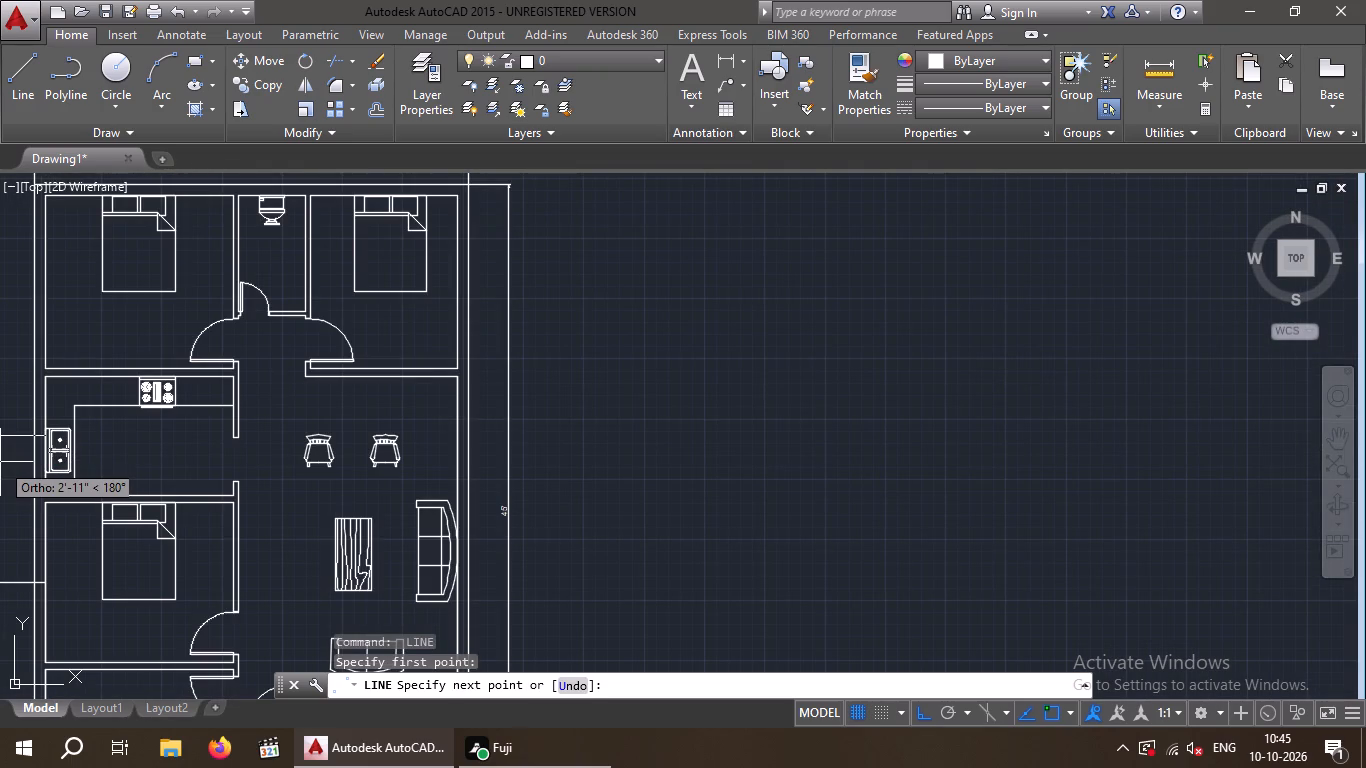
left_click(0, 462)
key("space")
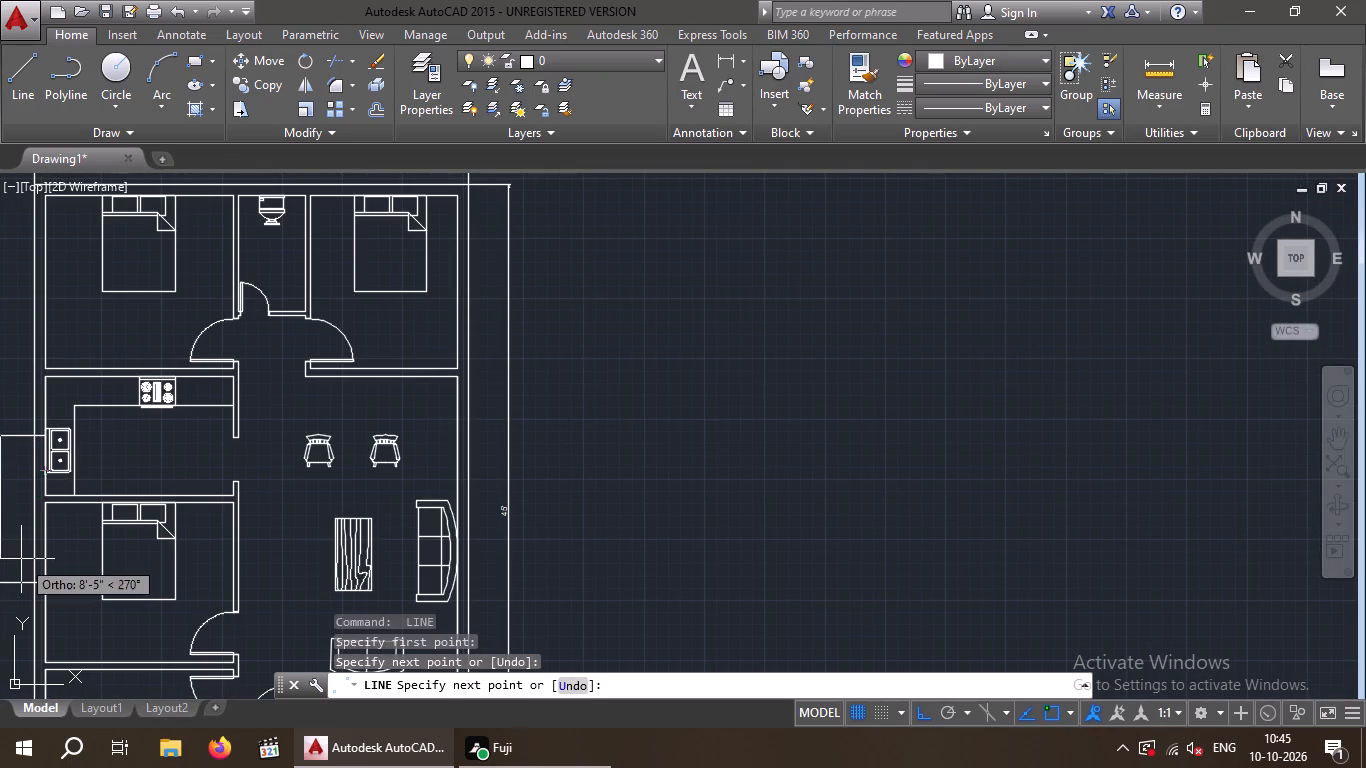
Draw a line along the inner face of the upper-left bedroom's left wall, from its bottom corner to its top corner.
scroll(62, 480, "down", 1)
scroll(62, 480, "up", 1)
scroll(78, 482, "down", 2)
middle_click_drag(134, 482, 188, 490)
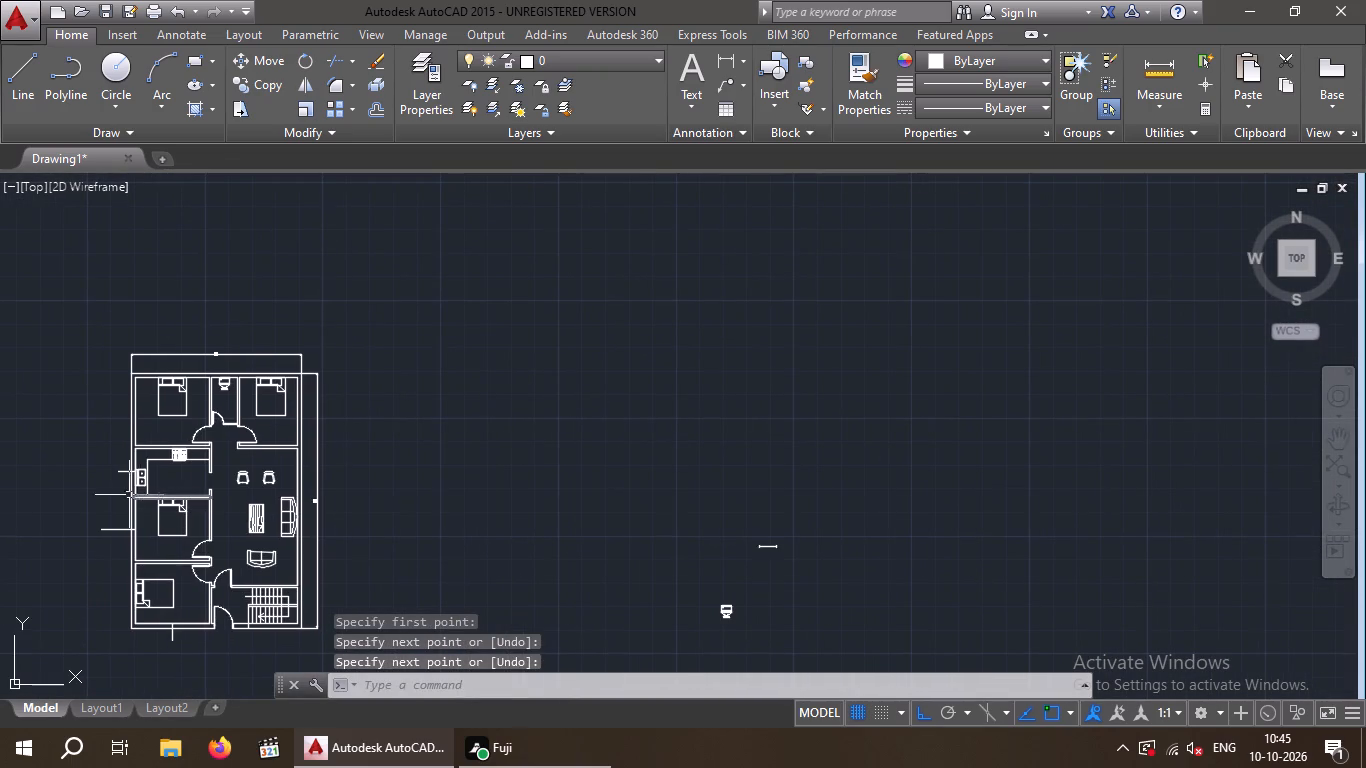
scroll(147, 418, "up", 5)
scroll(87, 494, "down", 1)
scroll(87, 494, "up", 1)
scroll(87, 494, "down", 2)
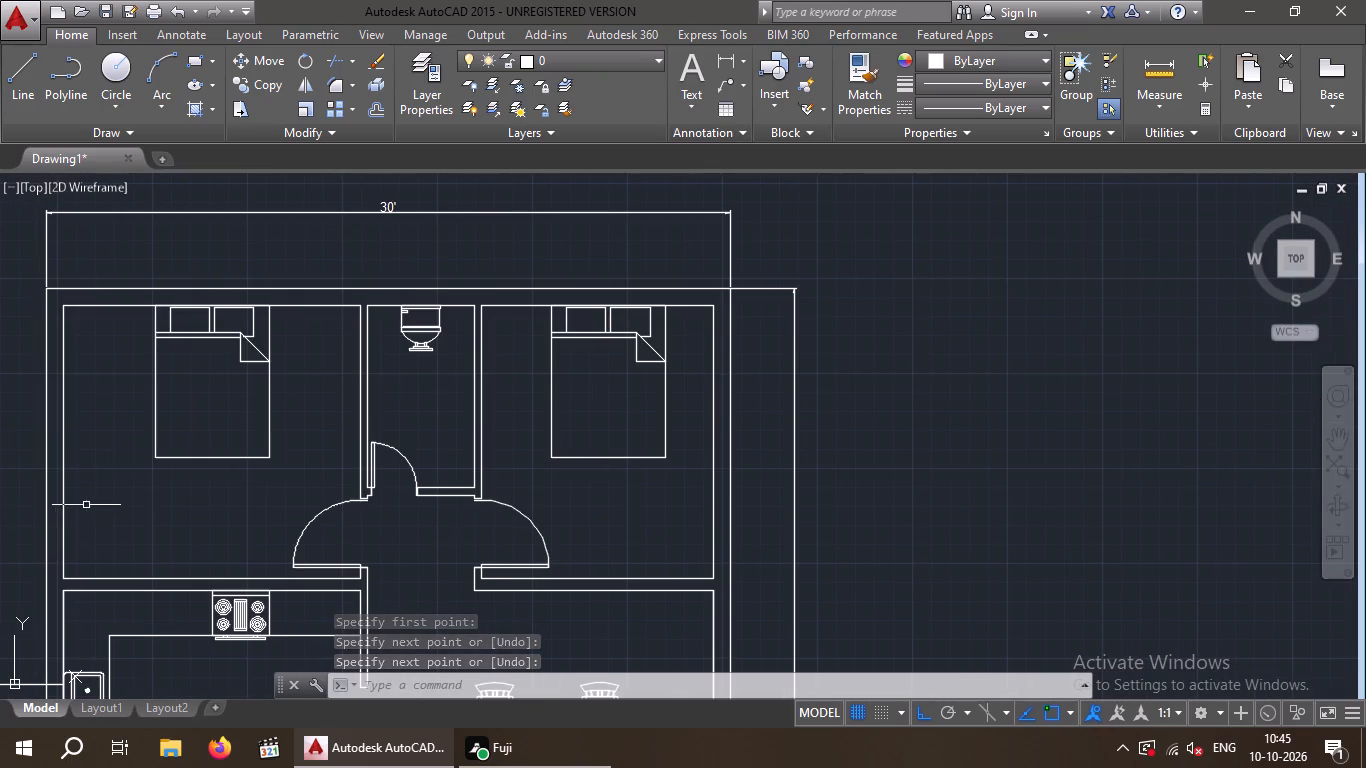
key("space")
left_click_drag(62, 582, 70, 566)
left_click(67, 305)
key("space")
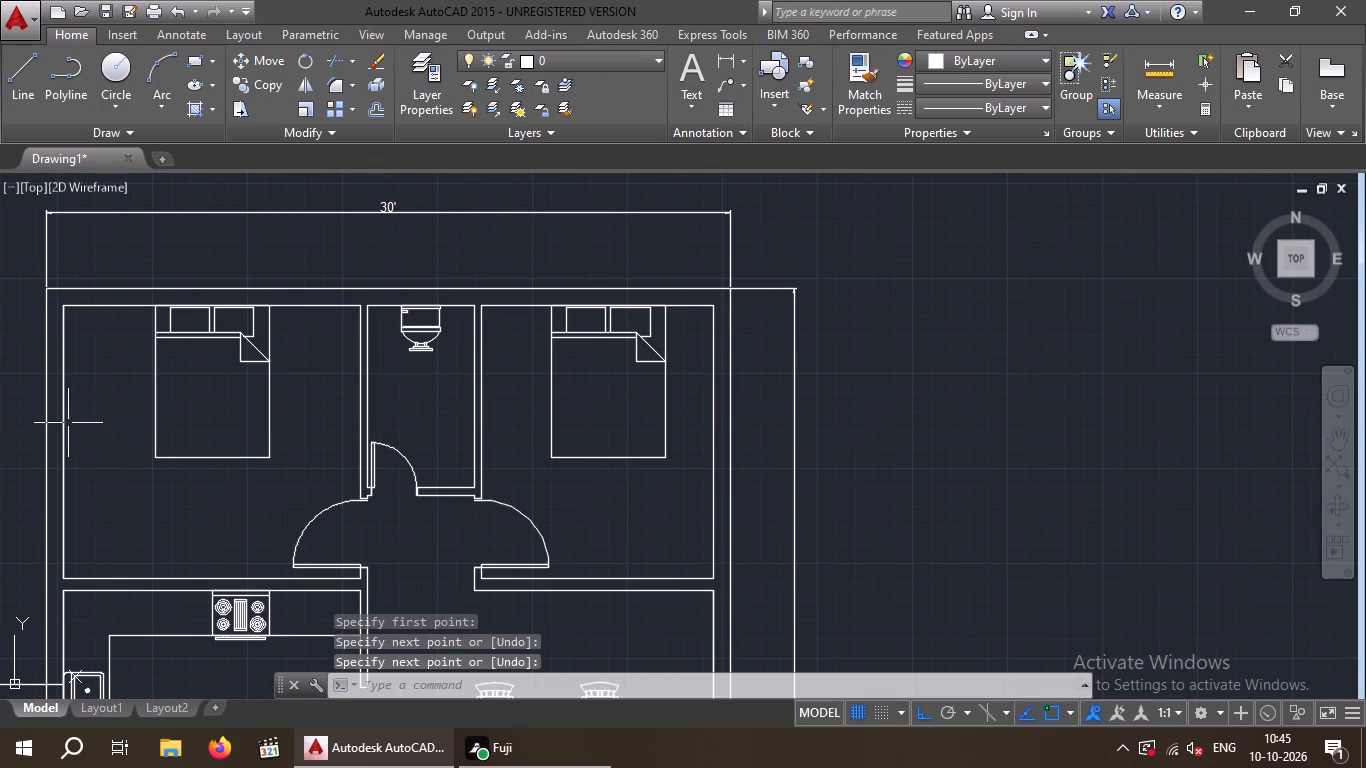
Draw a short horizontal line from the midpoint of the upper-left bedroom's left inner wall line outward past the exterior wall.
key("space")
left_click_drag(64, 444, 44, 447)
left_click(25, 469)
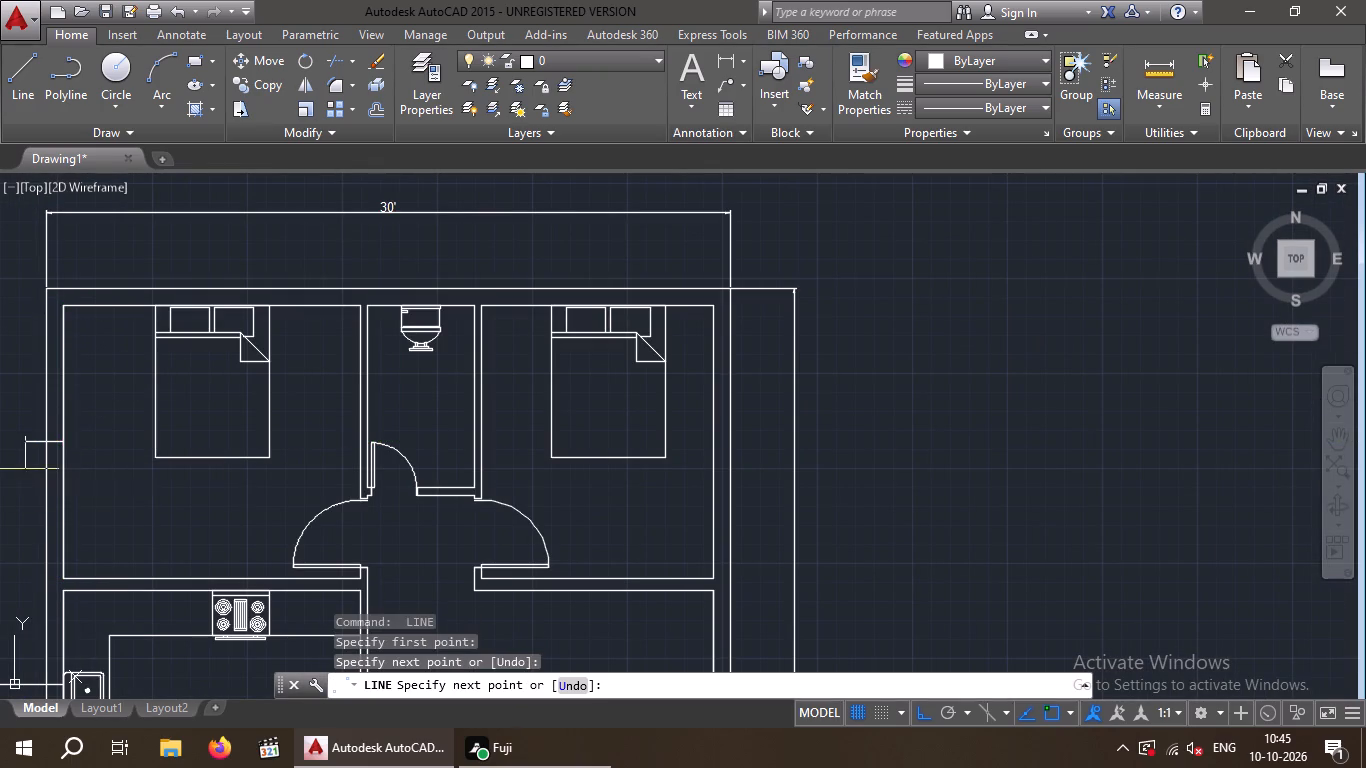
key("space")
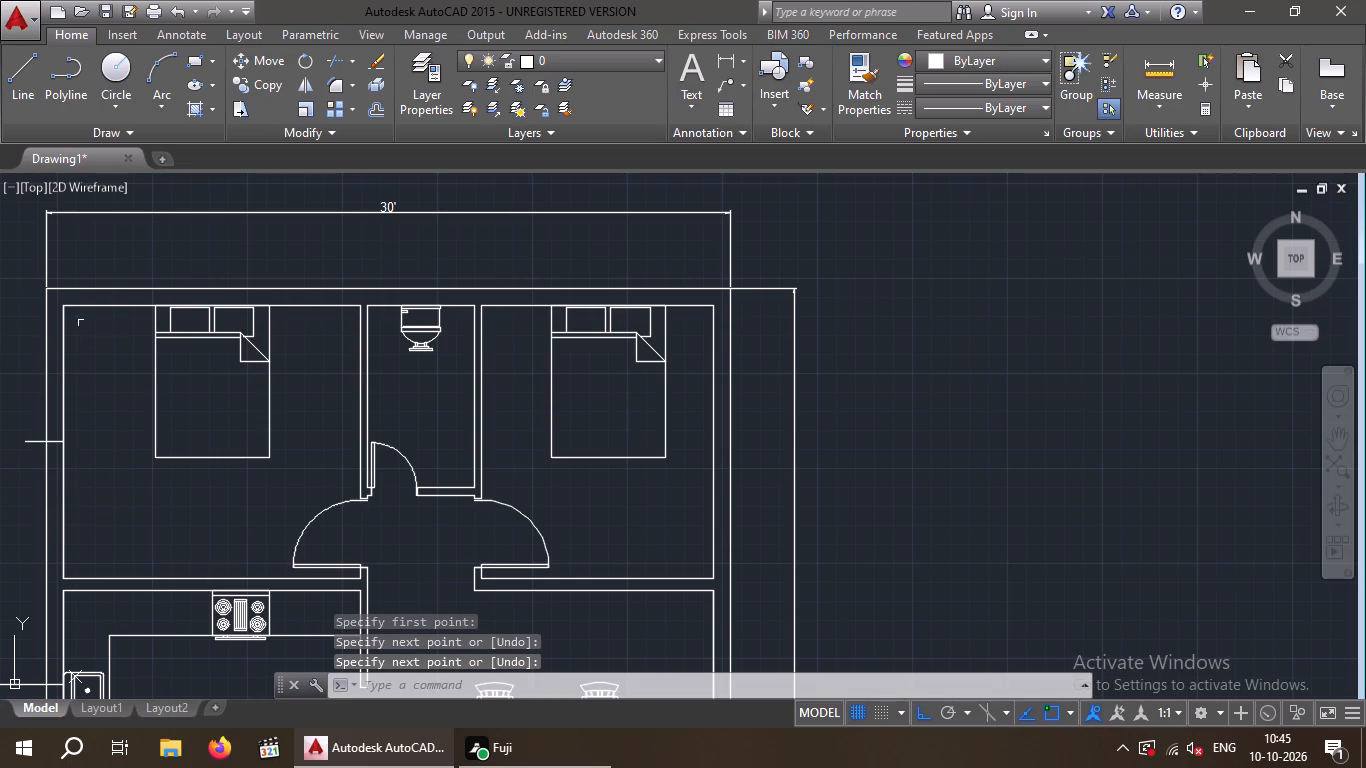
Draw a vertical line from the midpoint of the toilet room's top inner wall upward past the exterior wall.
key("space")
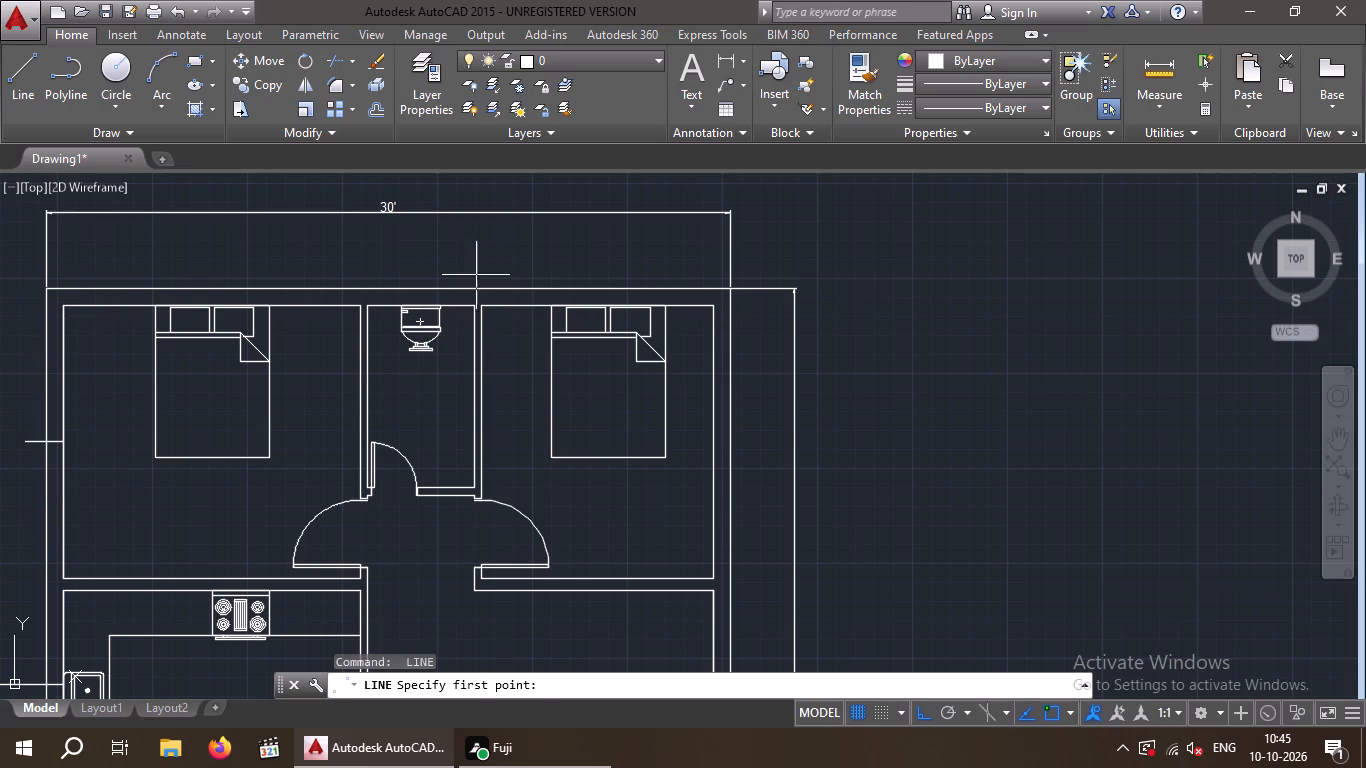
left_click(418, 310)
left_click(425, 247)
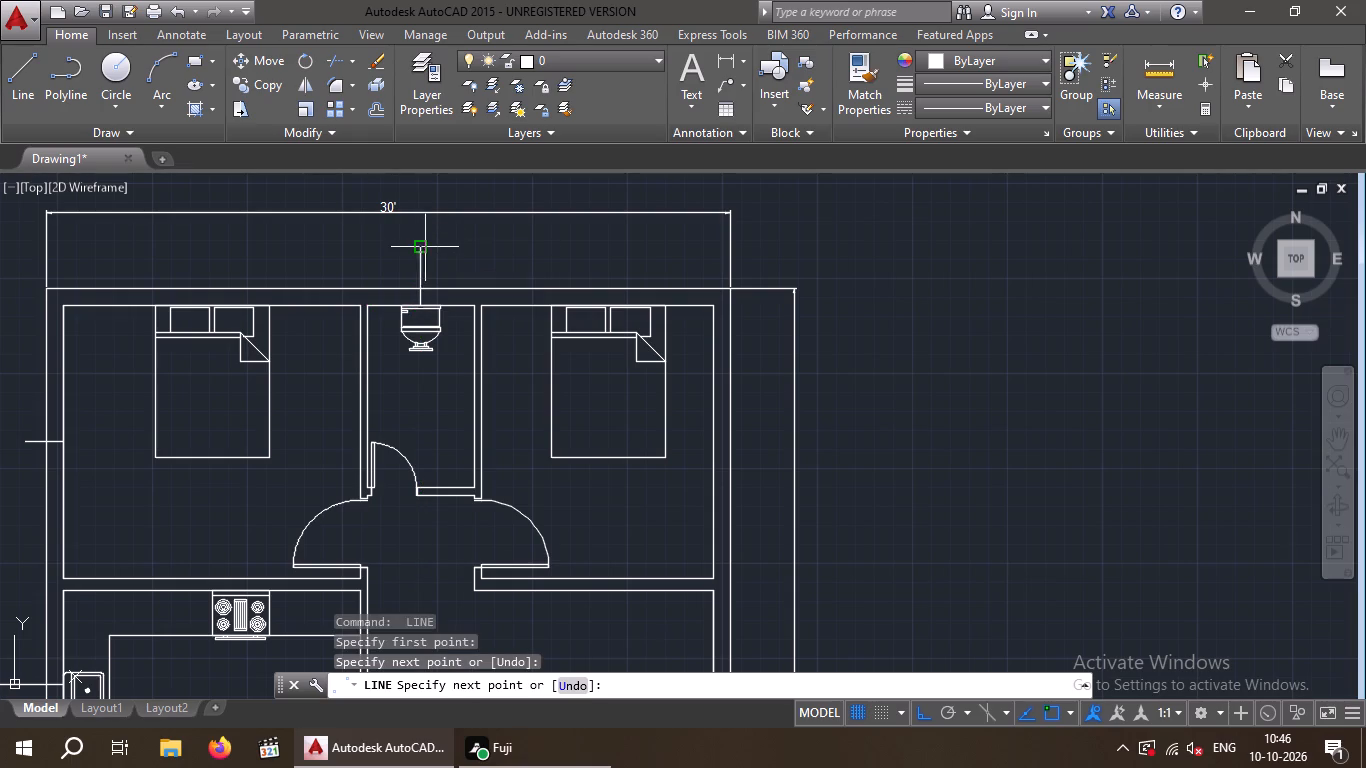
key("space")
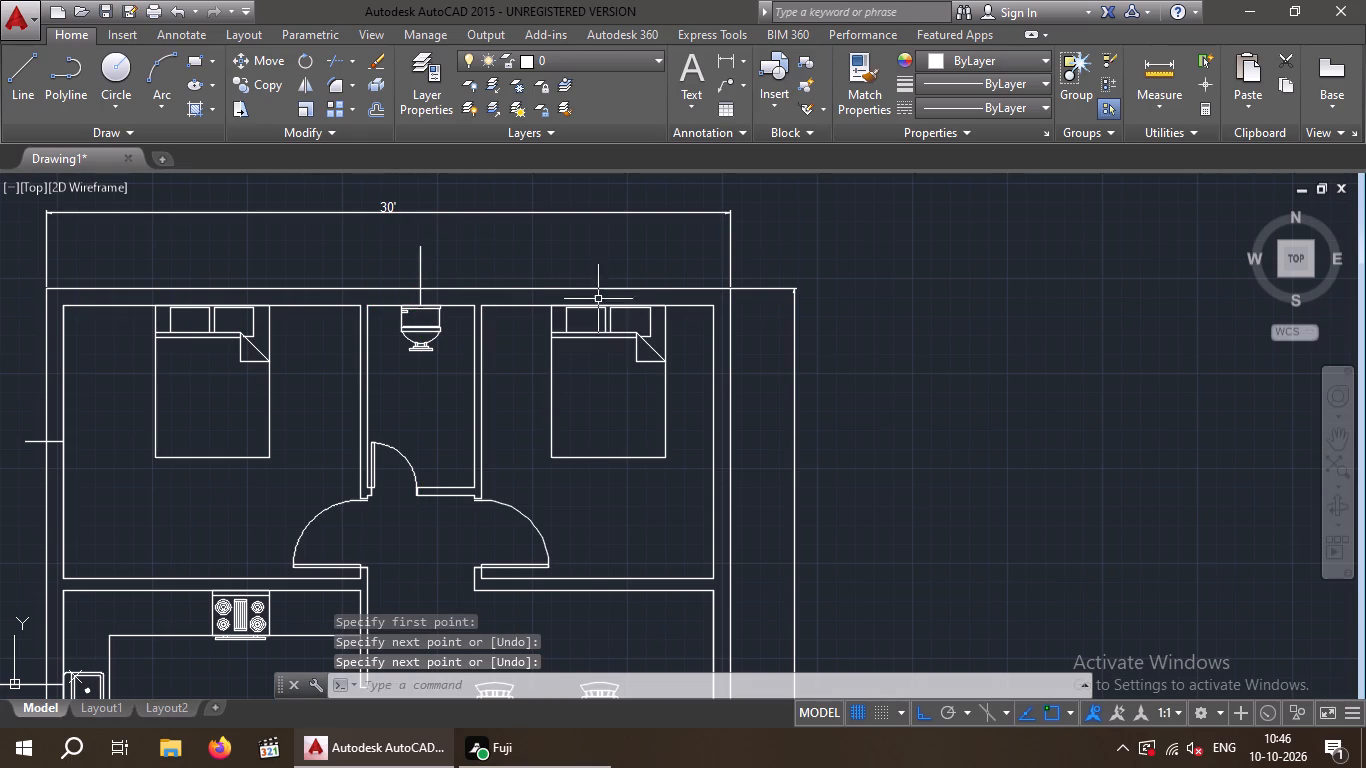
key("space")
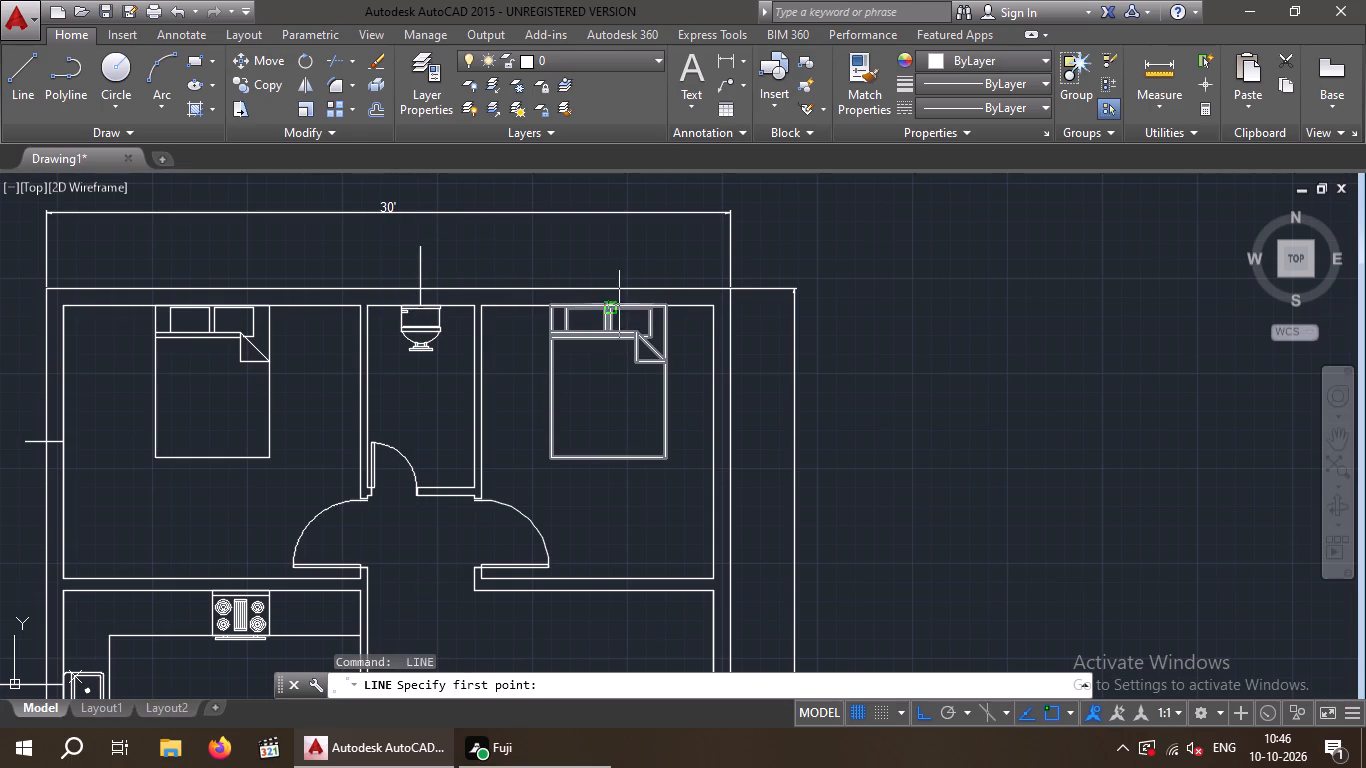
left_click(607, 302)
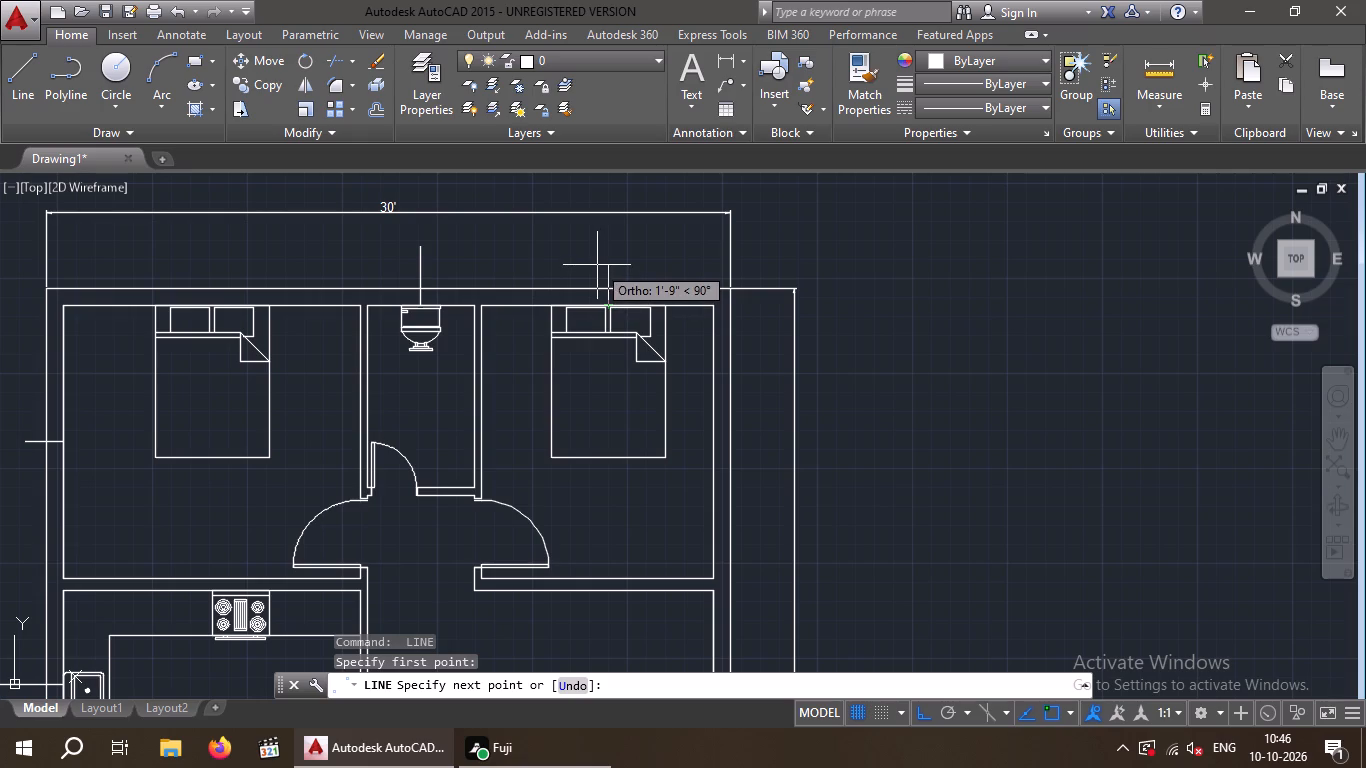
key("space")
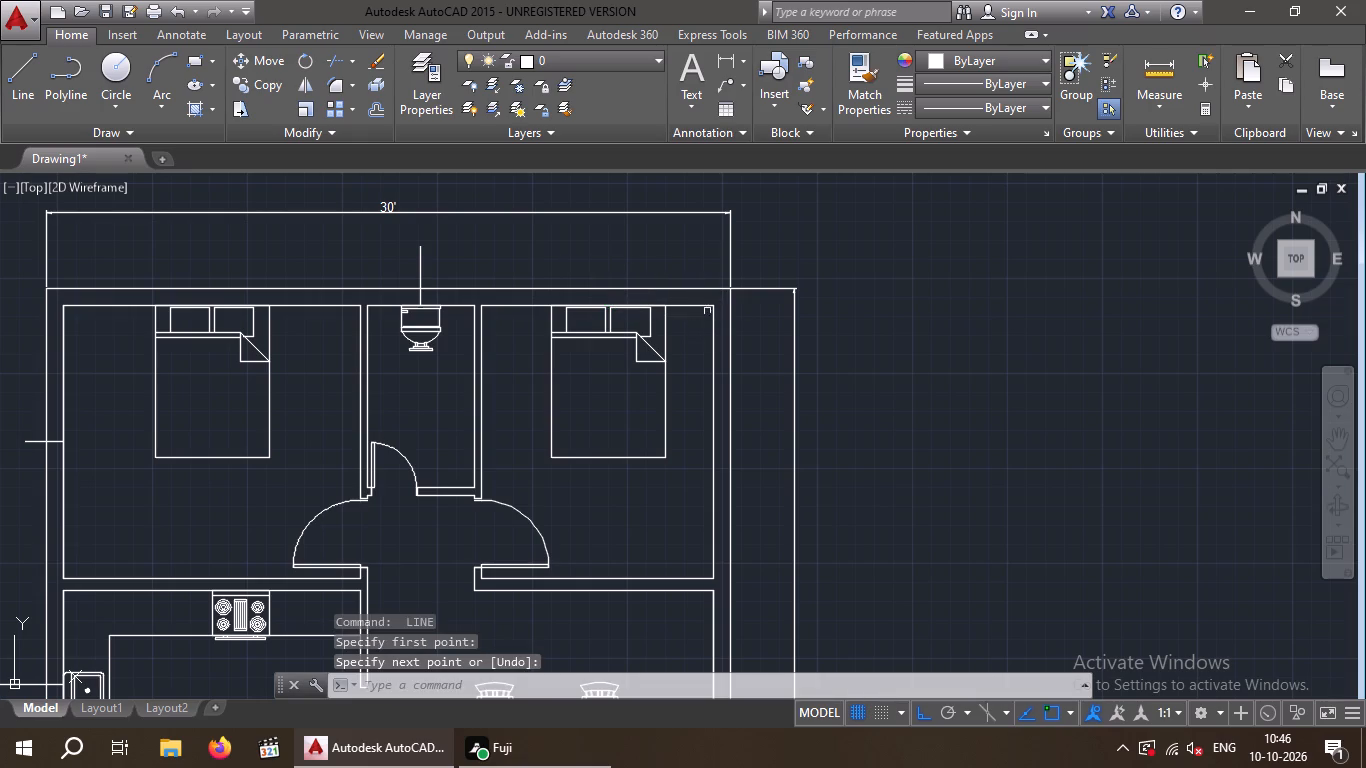
Draw a line along the inner face of the upper-right bedroom's right wall, from its top corner to its bottom corner.
key("space")
left_click(713, 305)
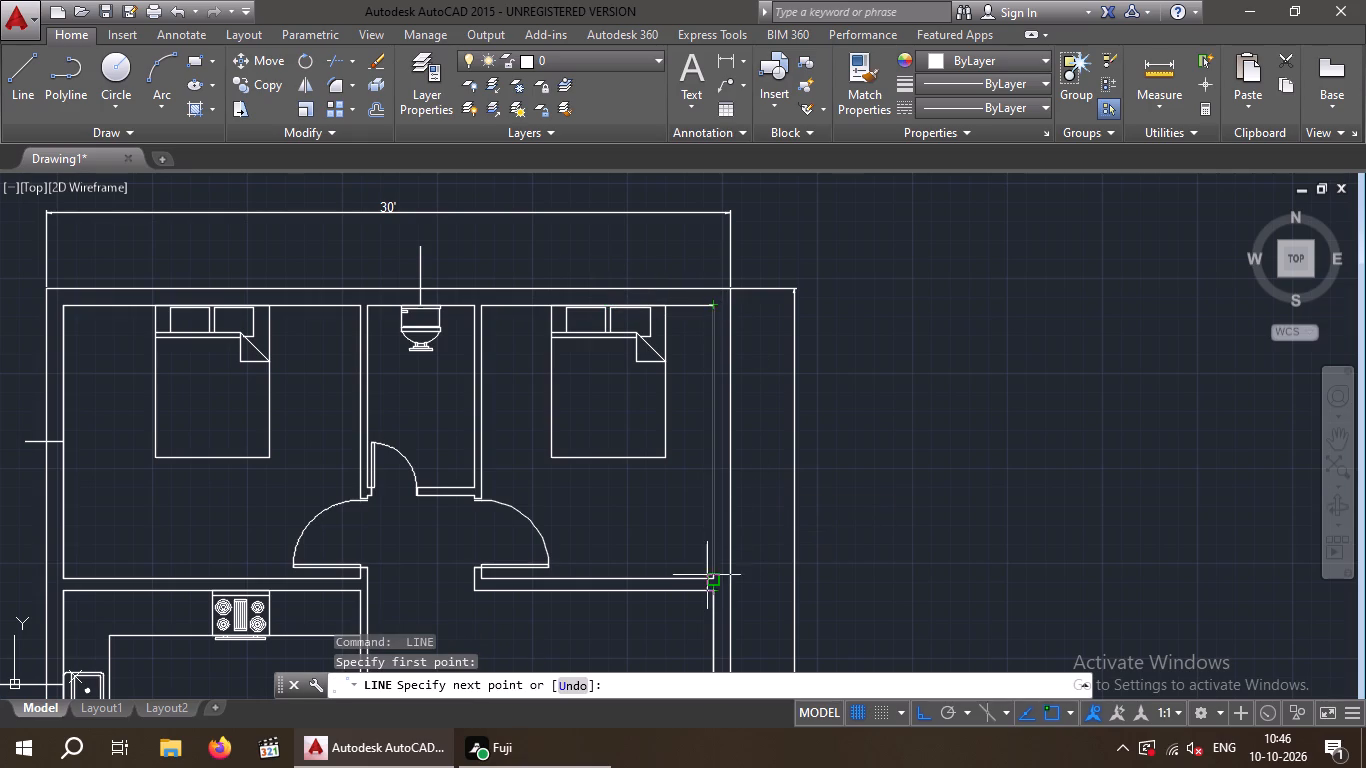
left_click(708, 579)
key("space")
Draw a horizontal line about 11'-6" long from the midpoint of the upper-right bedroom's right inner wall line outward past the exterior wall.
key("space")
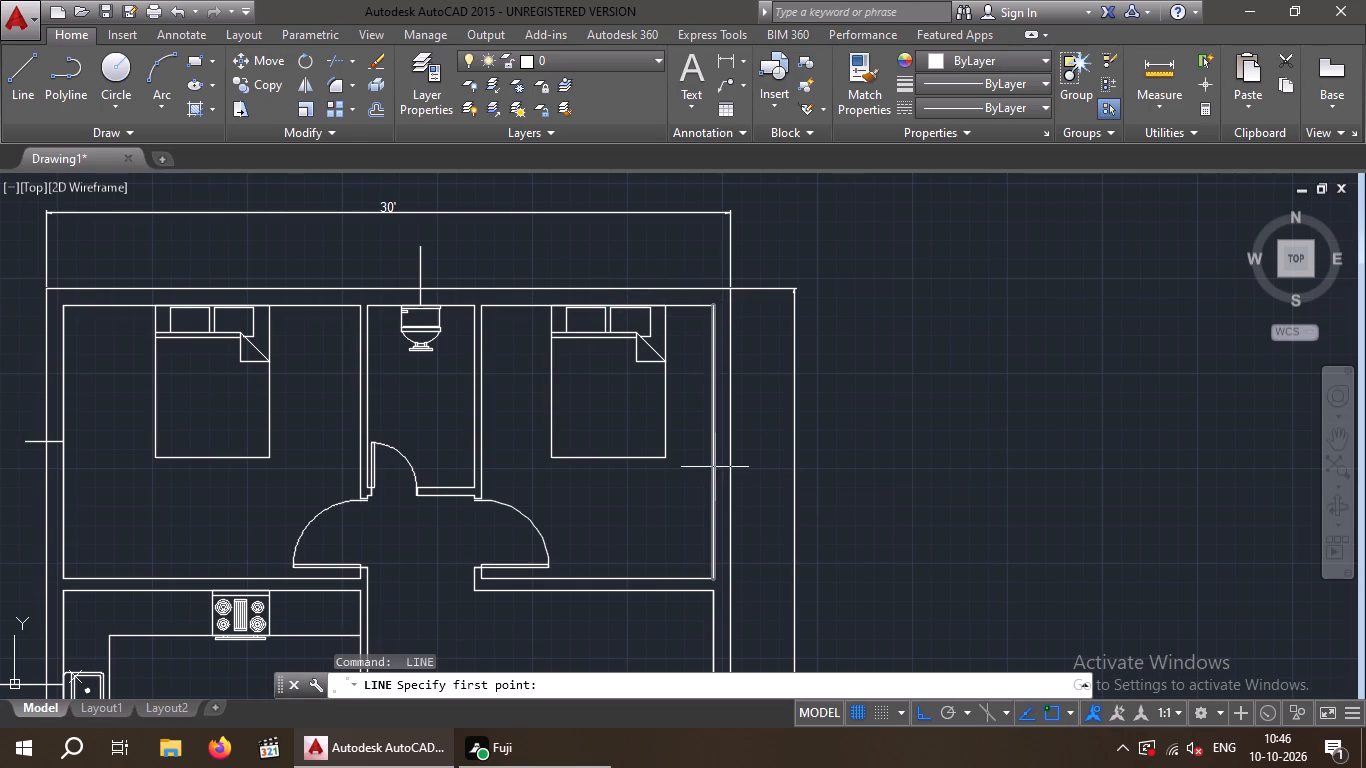
left_click_drag(715, 444, 724, 447)
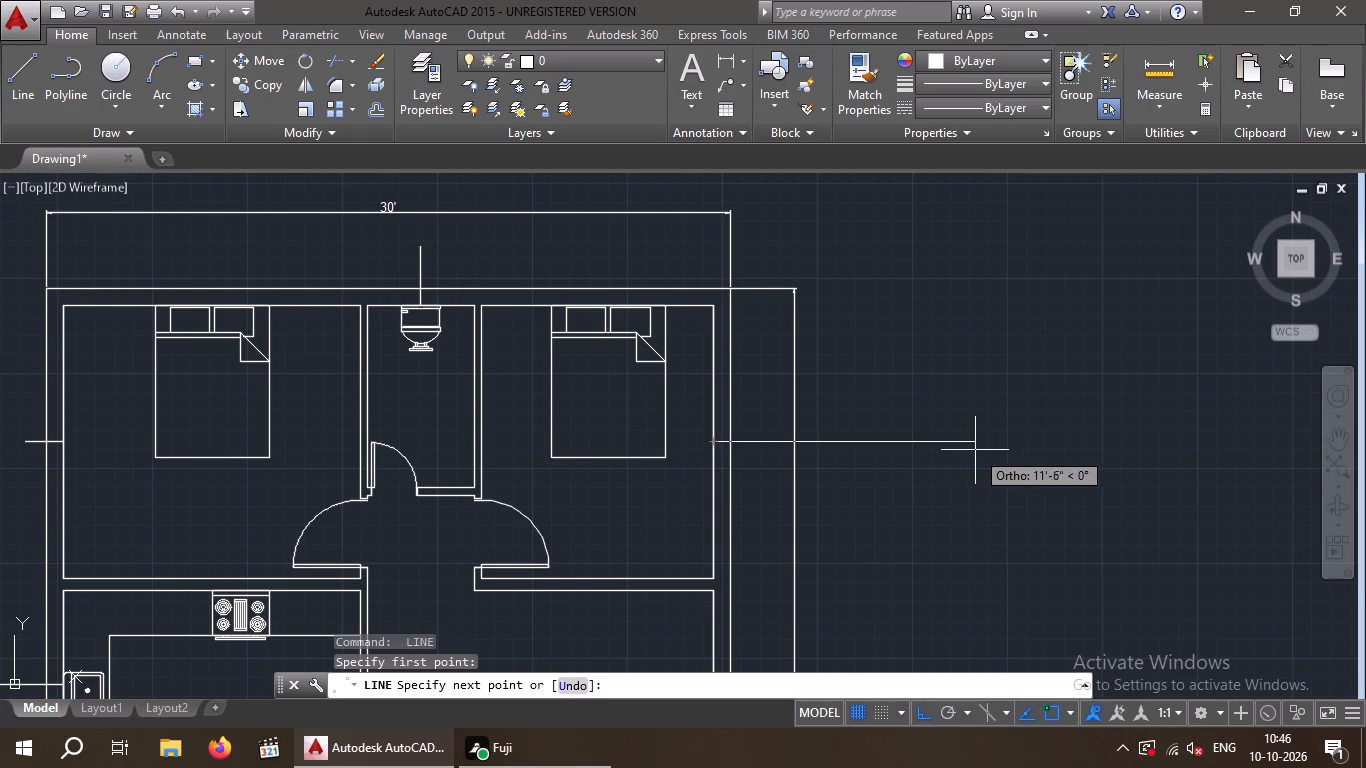
left_click(975, 450)
key("space")
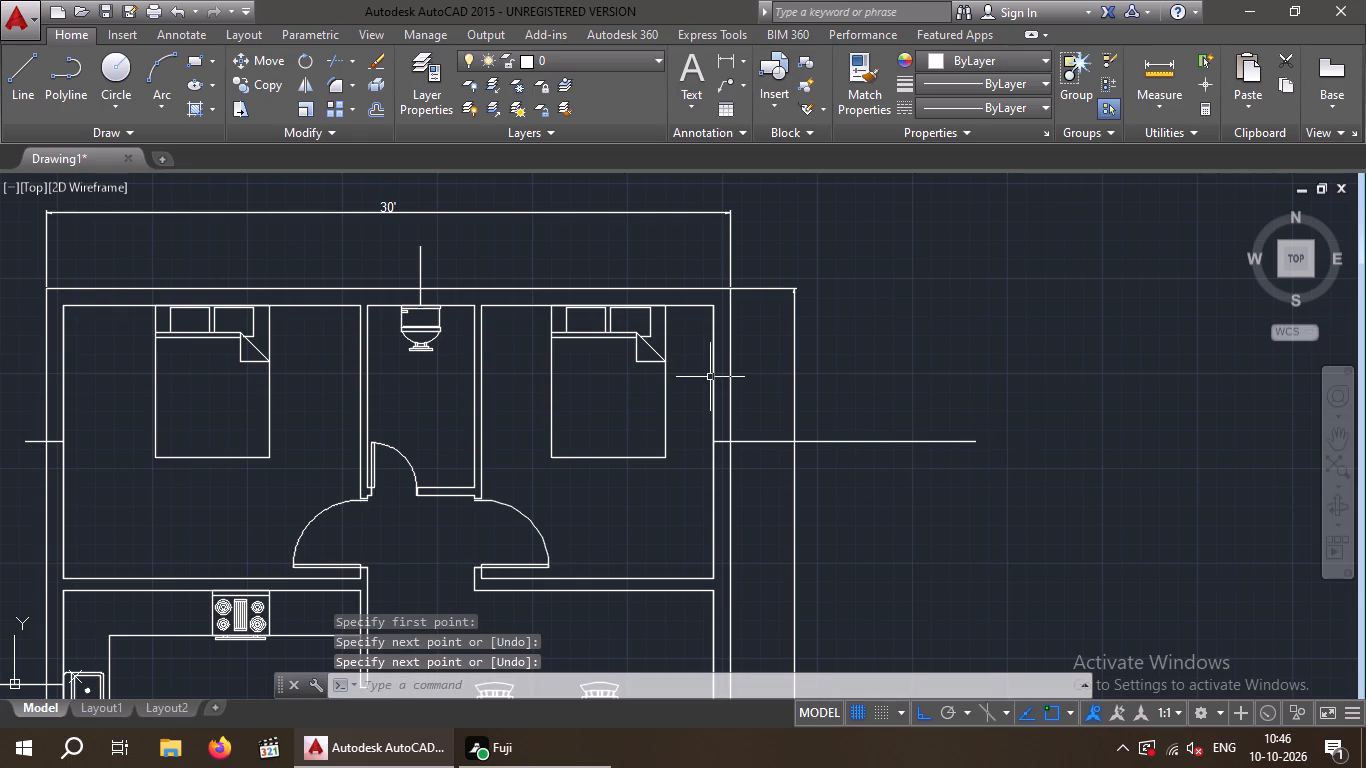
key("Escape")
key("Escape")
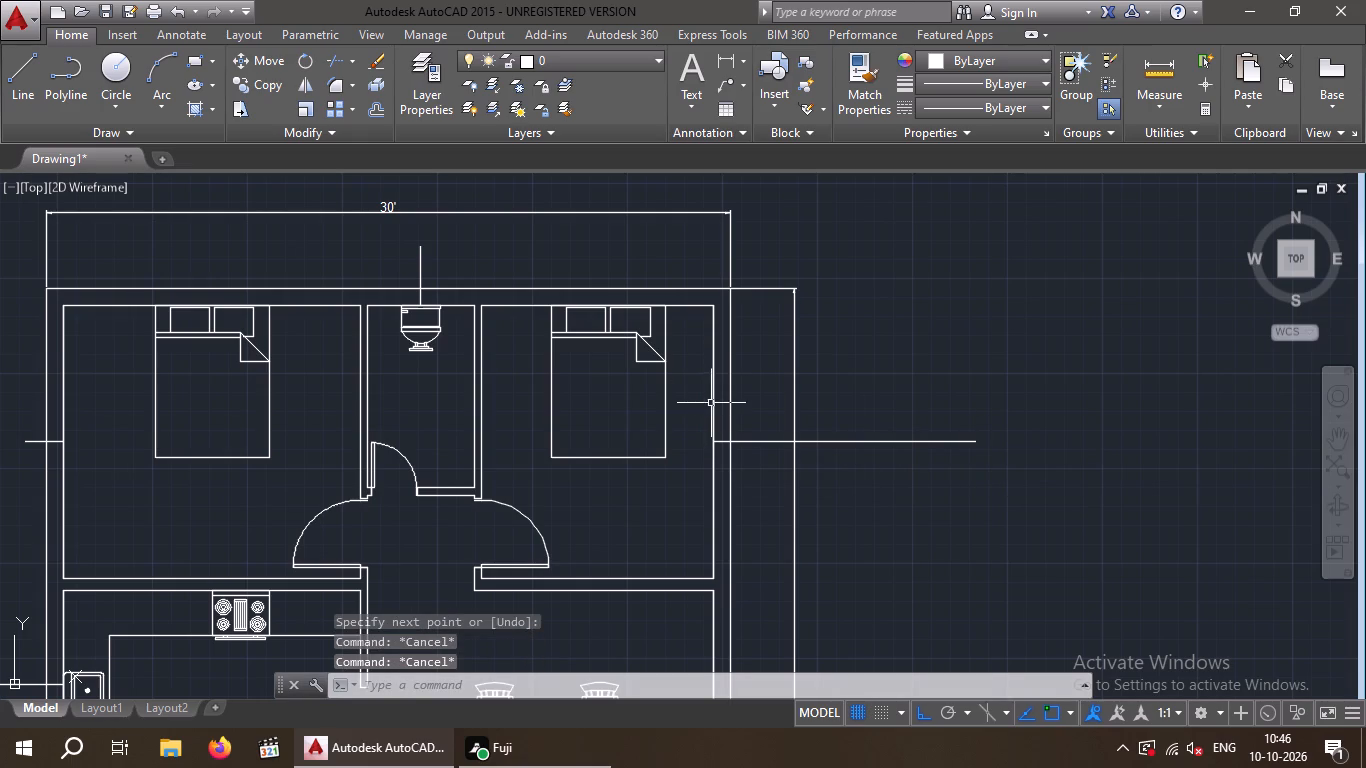
Erase the helper lines along the outer walls' inner faces in the upper-right, upper-left, middle-left and bottom-left bedrooms and the kitchen.
left_click(714, 402)
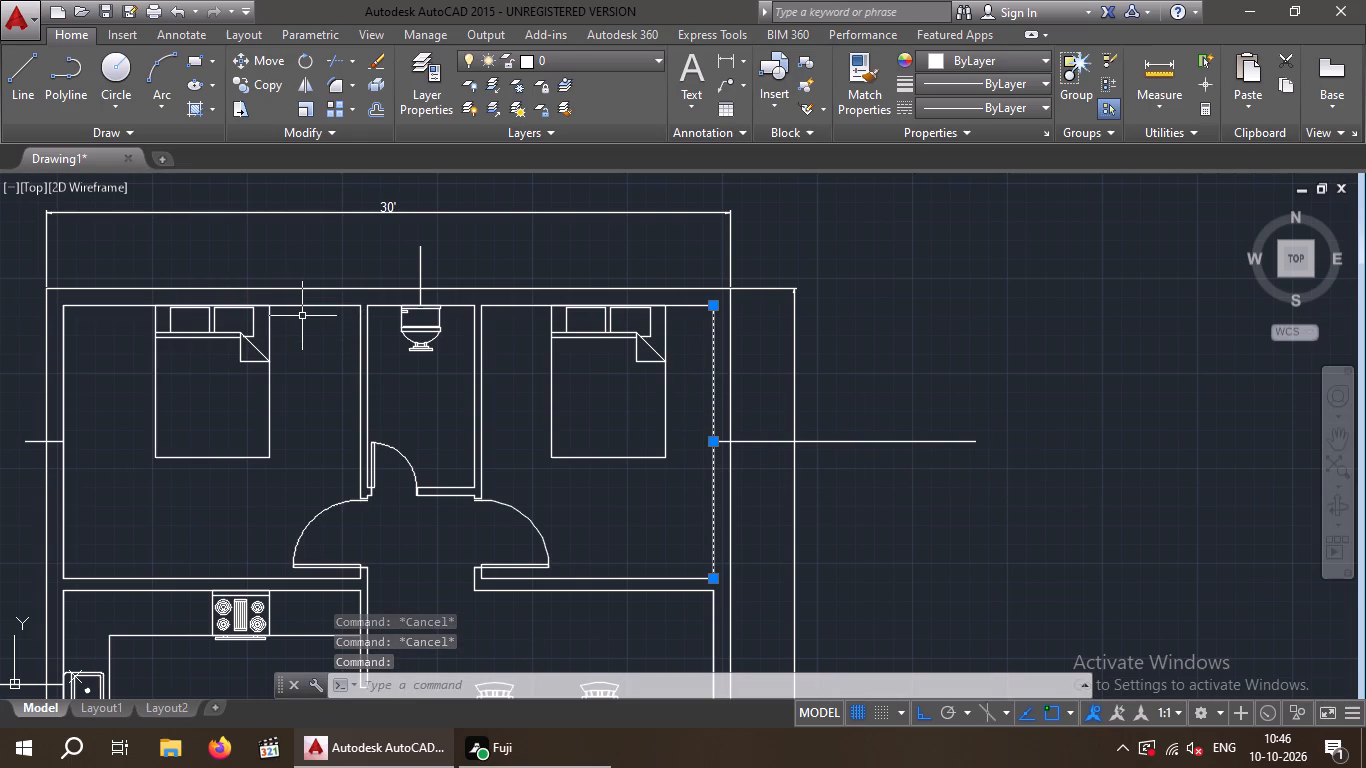
left_click(65, 399)
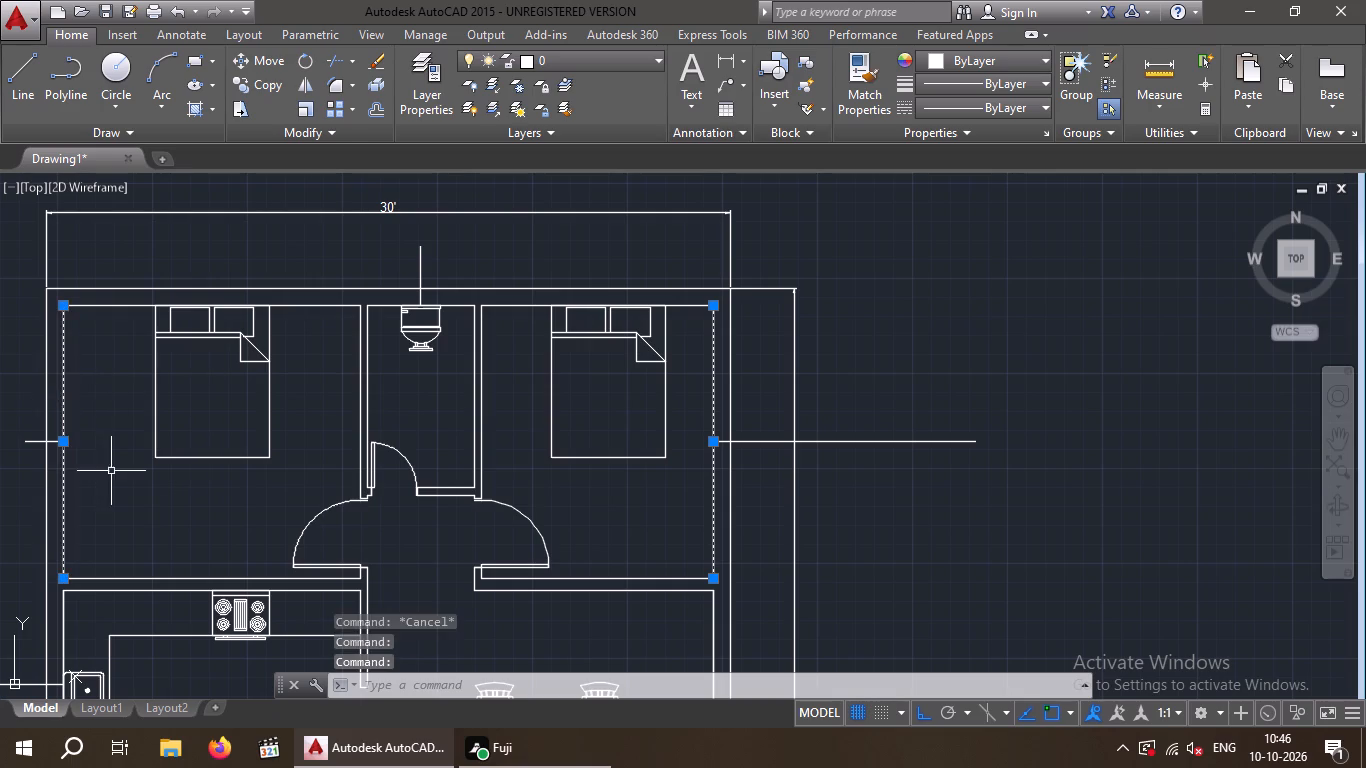
scroll(111, 471, "down", 2)
middle_click_drag(106, 462, 119, 304)
scroll(100, 374, "down", 1)
scroll(100, 374, "up", 3)
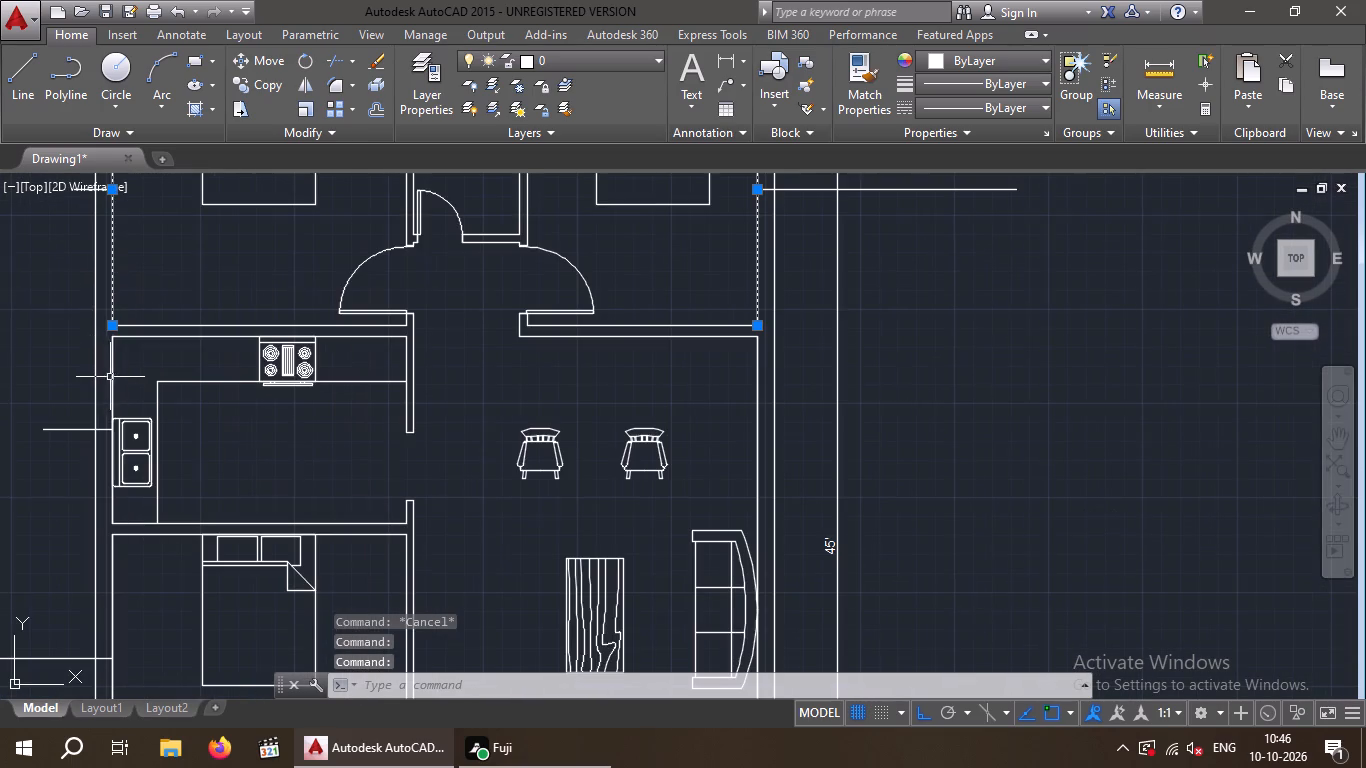
left_click(111, 380)
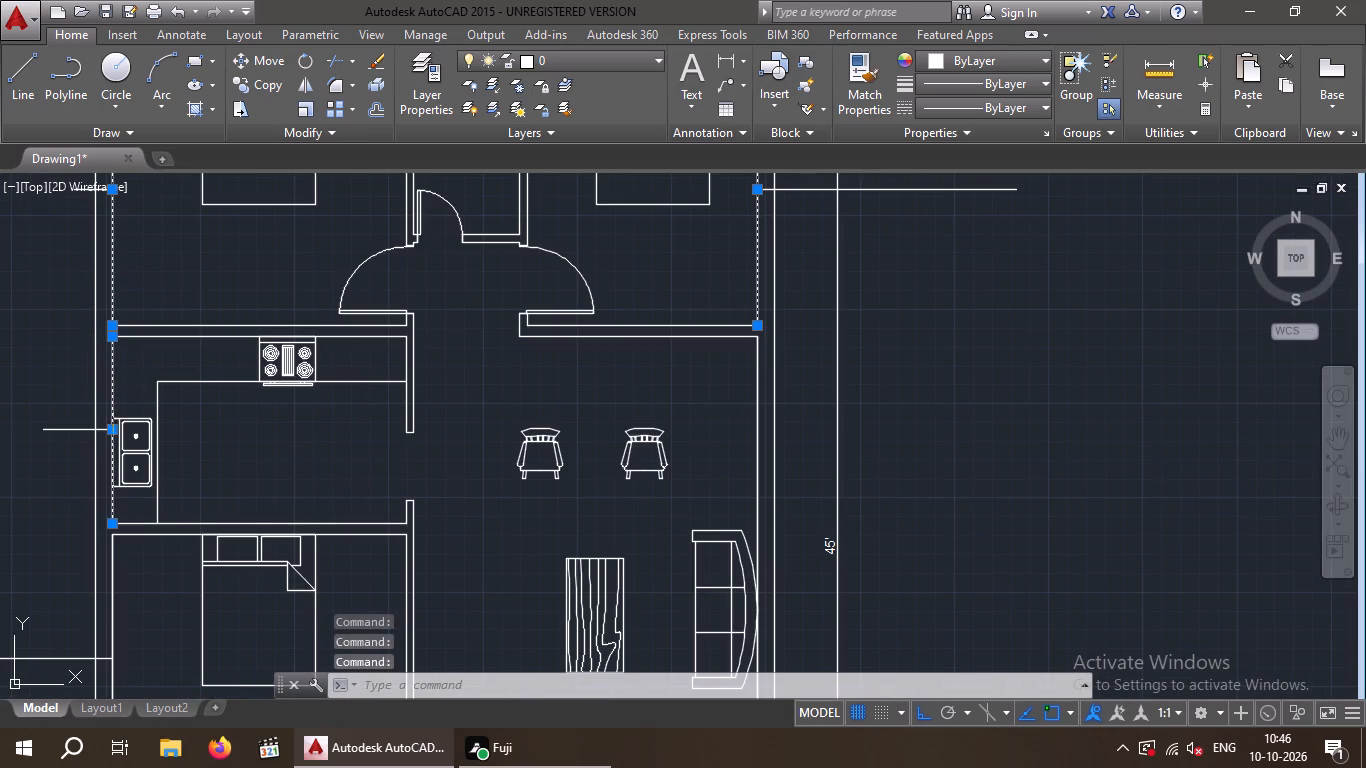
scroll(130, 580, "down", 1)
middle_click_drag(130, 578, 133, 472)
left_click(120, 487)
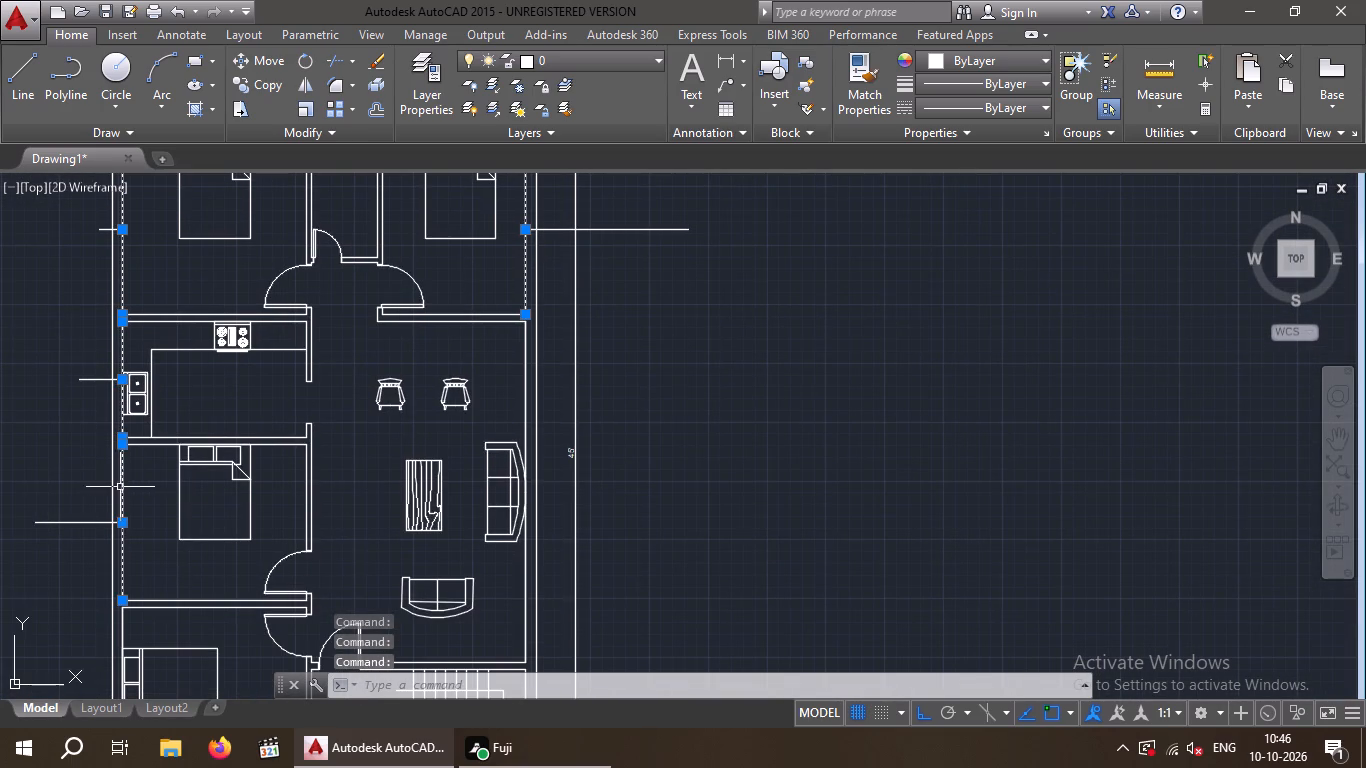
middle_click_drag(171, 504, 166, 312)
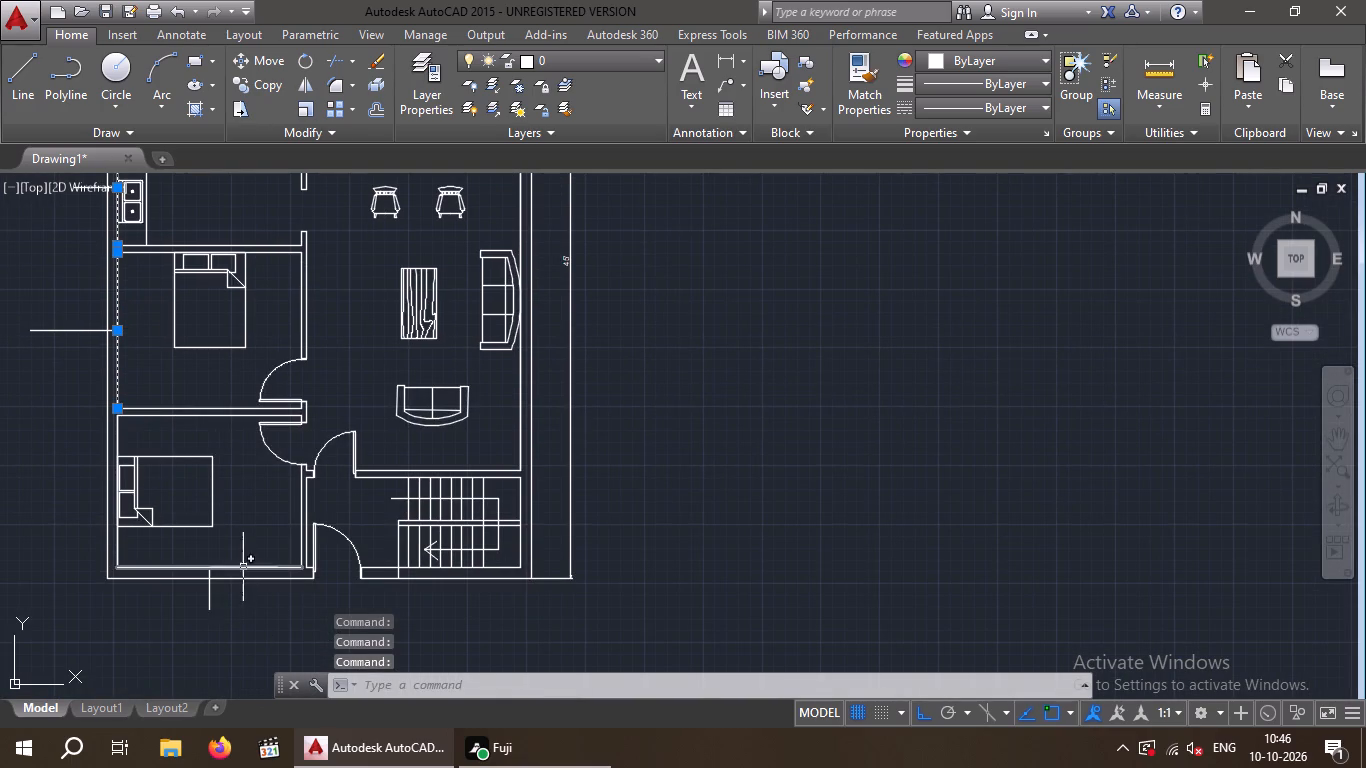
left_click(243, 568)
key("Delete")
Draw a horizontal line from the midpoint of the upper helper line on the living area's right inner wall outward past the exterior wall.
scroll(341, 618, "down", 1)
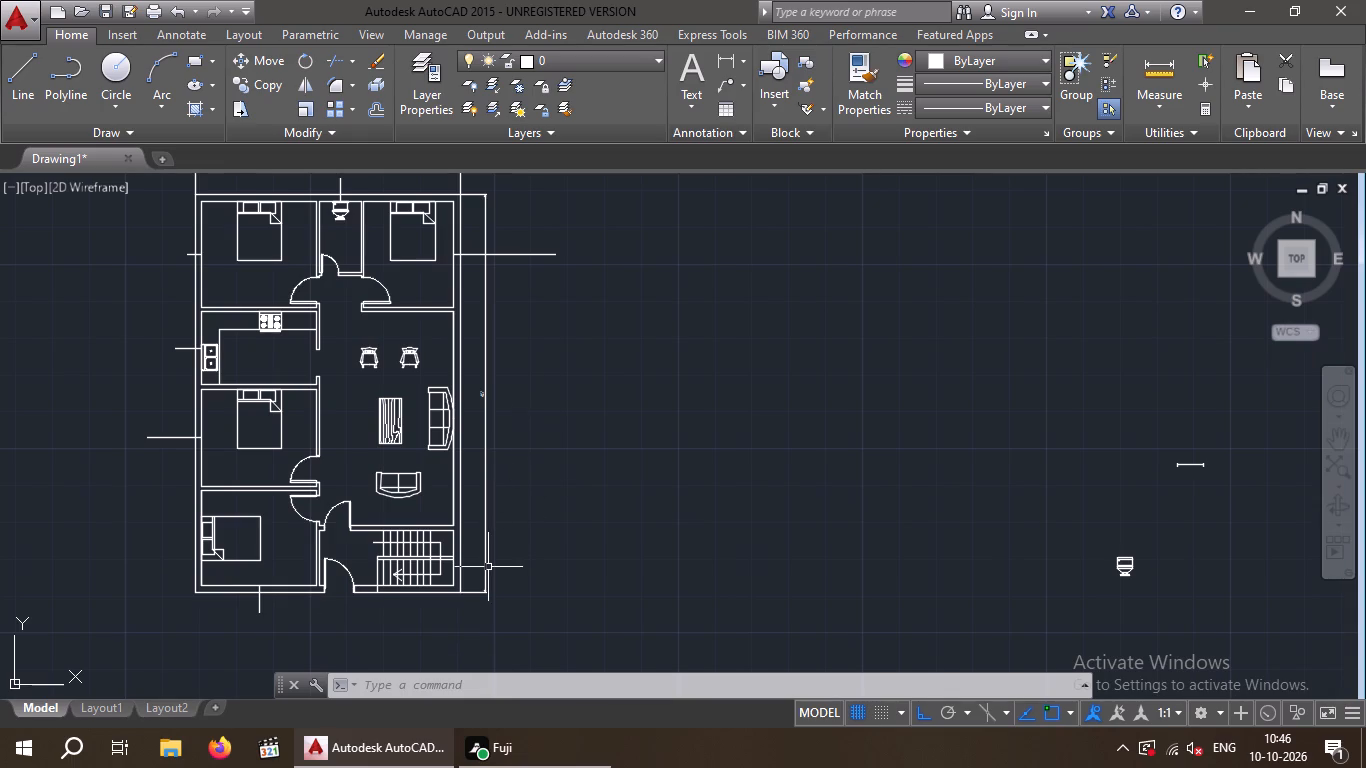
scroll(471, 470, "down", 1)
scroll(471, 470, "up", 1)
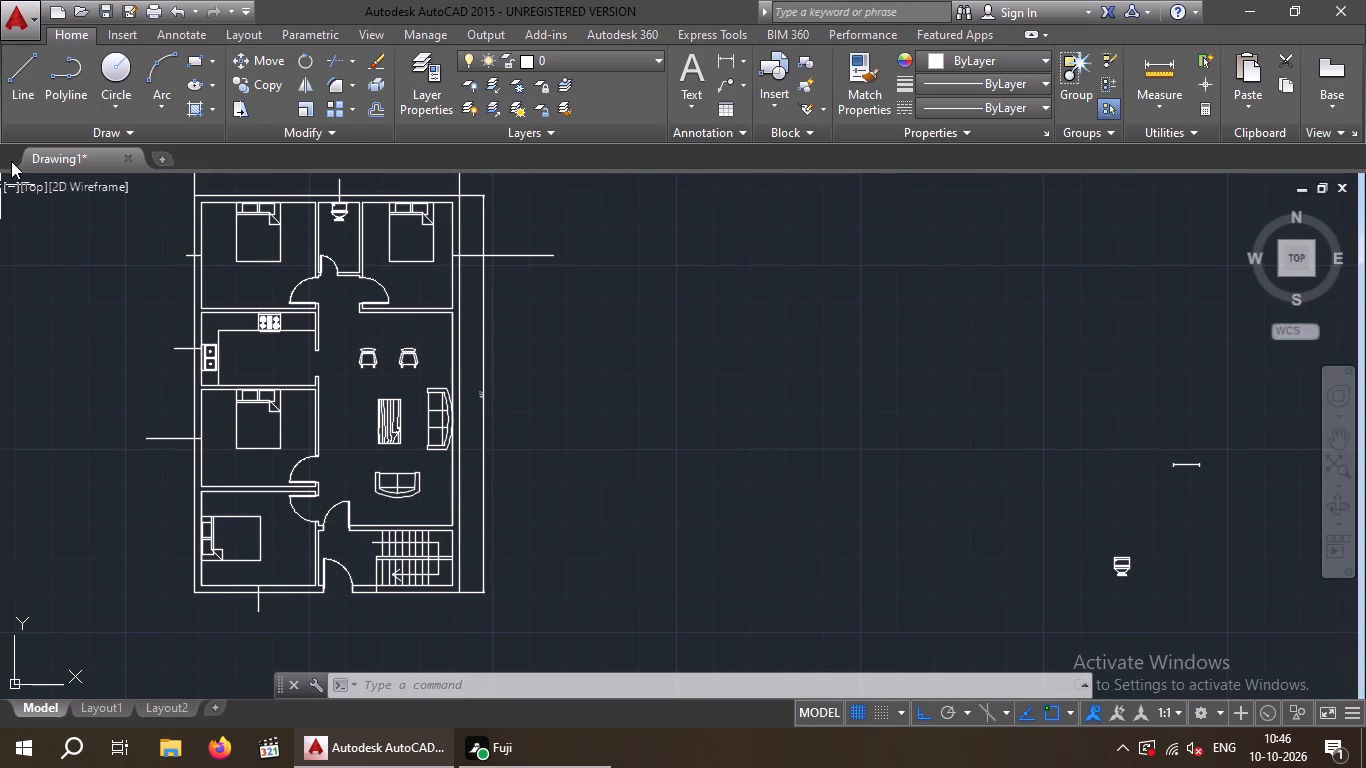
key("l")
key("Return")
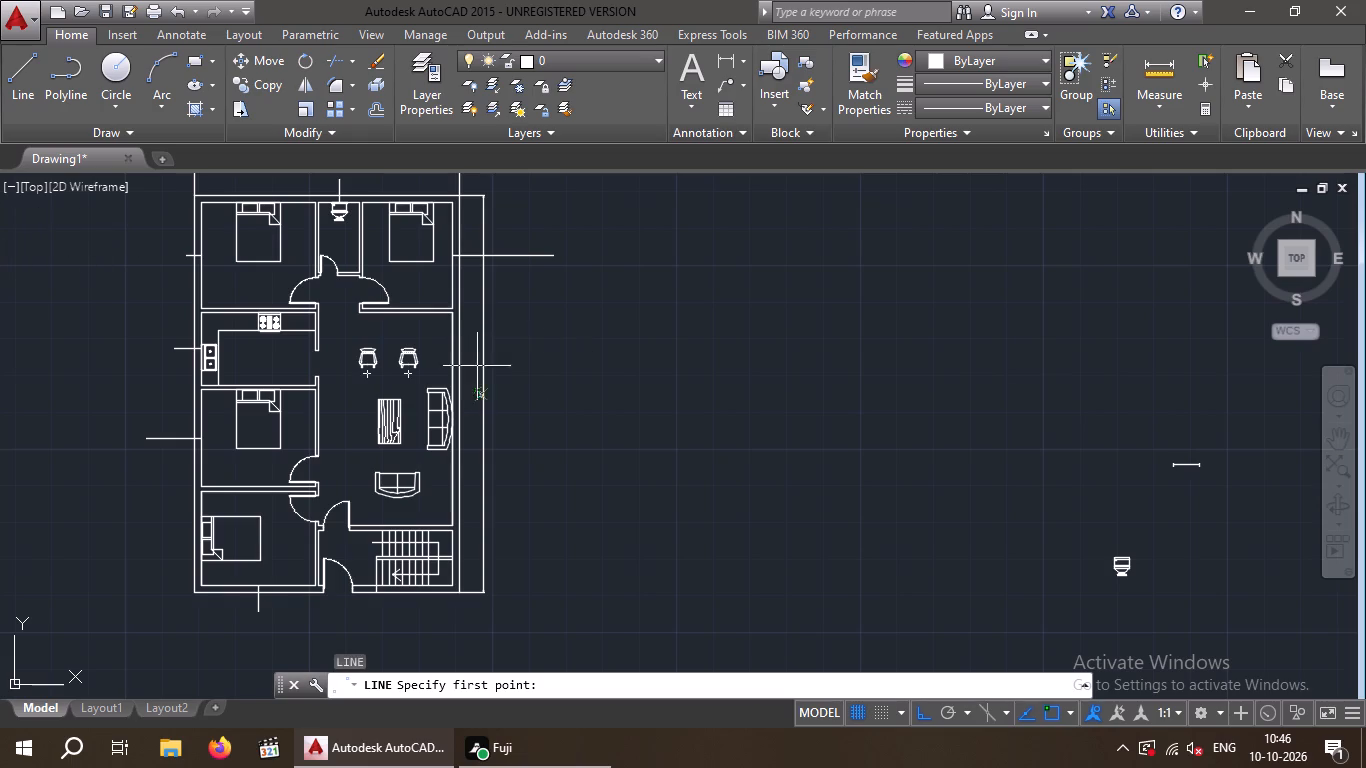
scroll(455, 366, "up", 4)
left_click(421, 376)
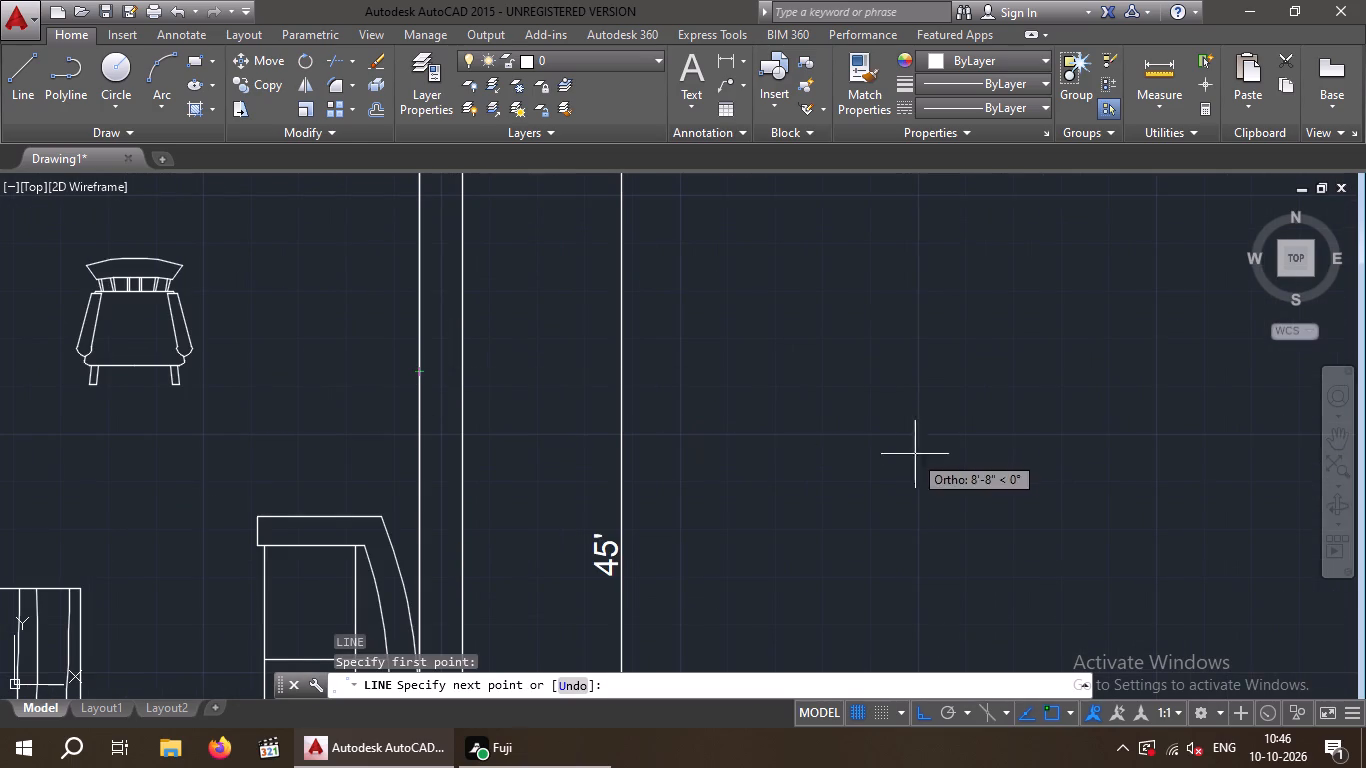
left_click(786, 428)
key("space")
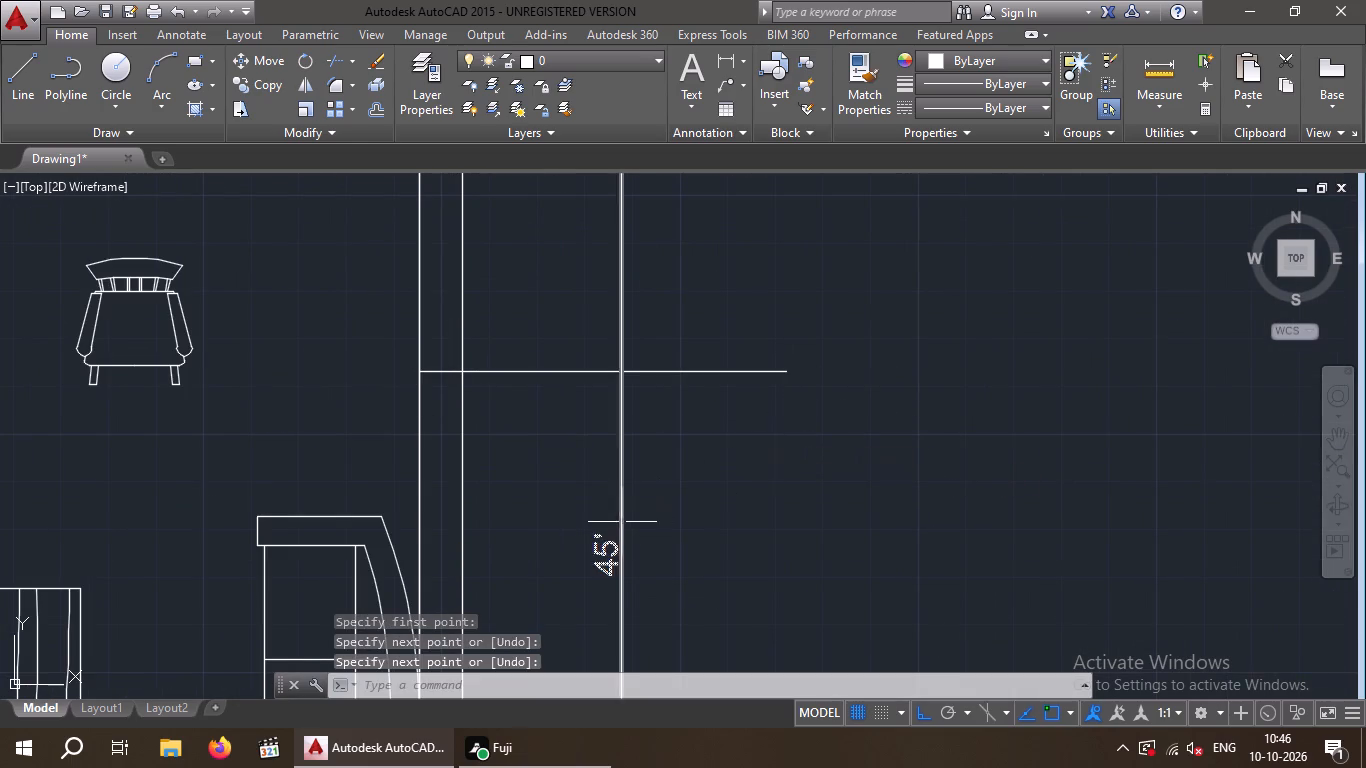
Draw a horizontal line about 9'-3" long outward from the midpoint of the lower helper line on the living area's right inner wall.
middle_click_drag(617, 482, 586, 191)
scroll(570, 220, "down", 3)
key("space")
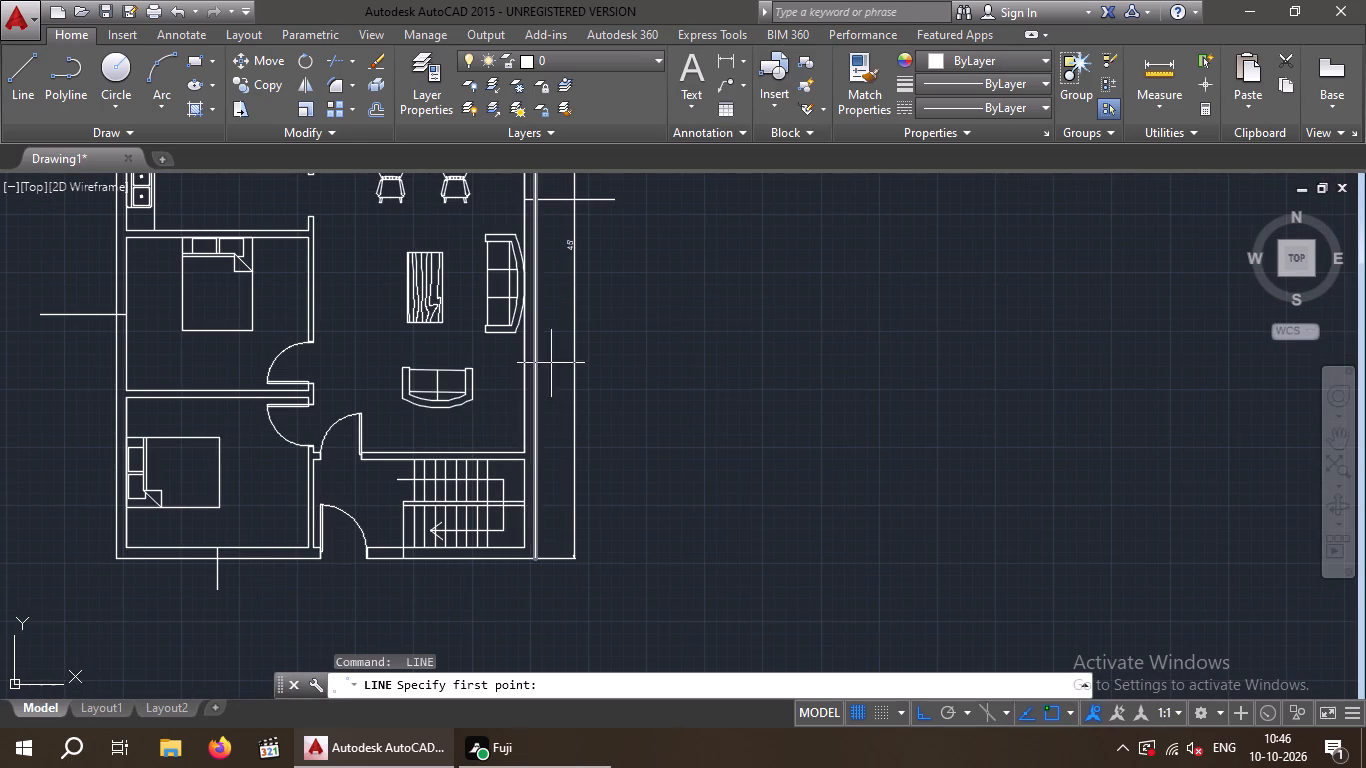
left_click(522, 367)
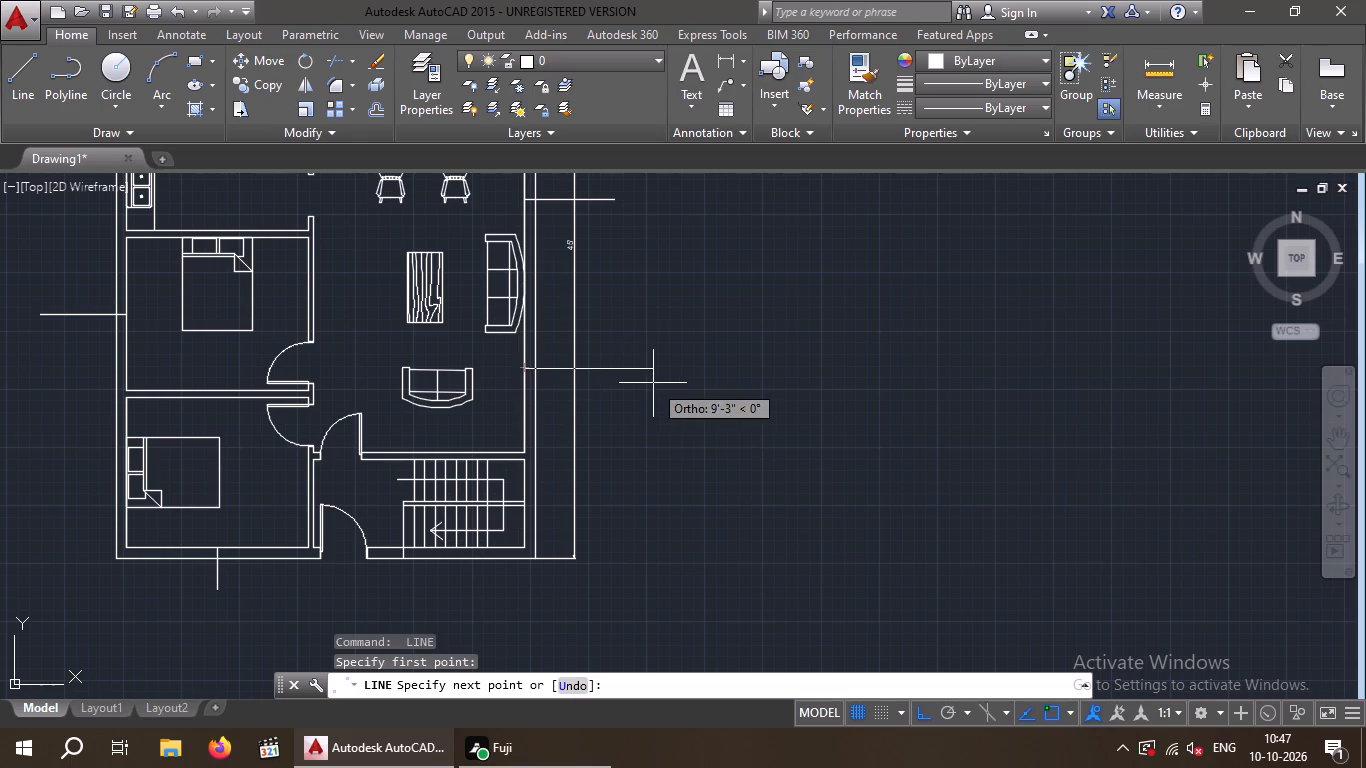
left_click(653, 382)
key("space")
Draw a horizontal line from the midpoint of the staircase area's right inner wall outward past the exterior wall.
key("space")
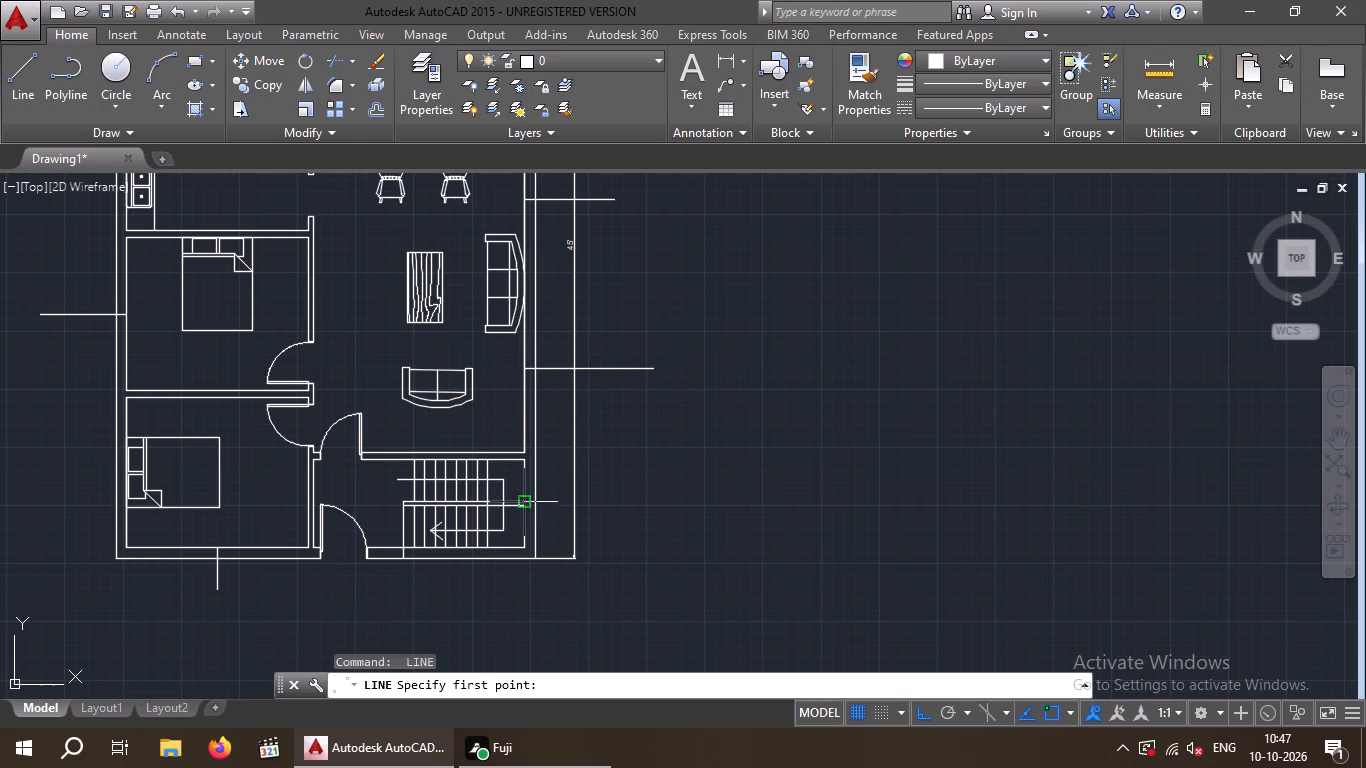
scroll(524, 498, "up", 4)
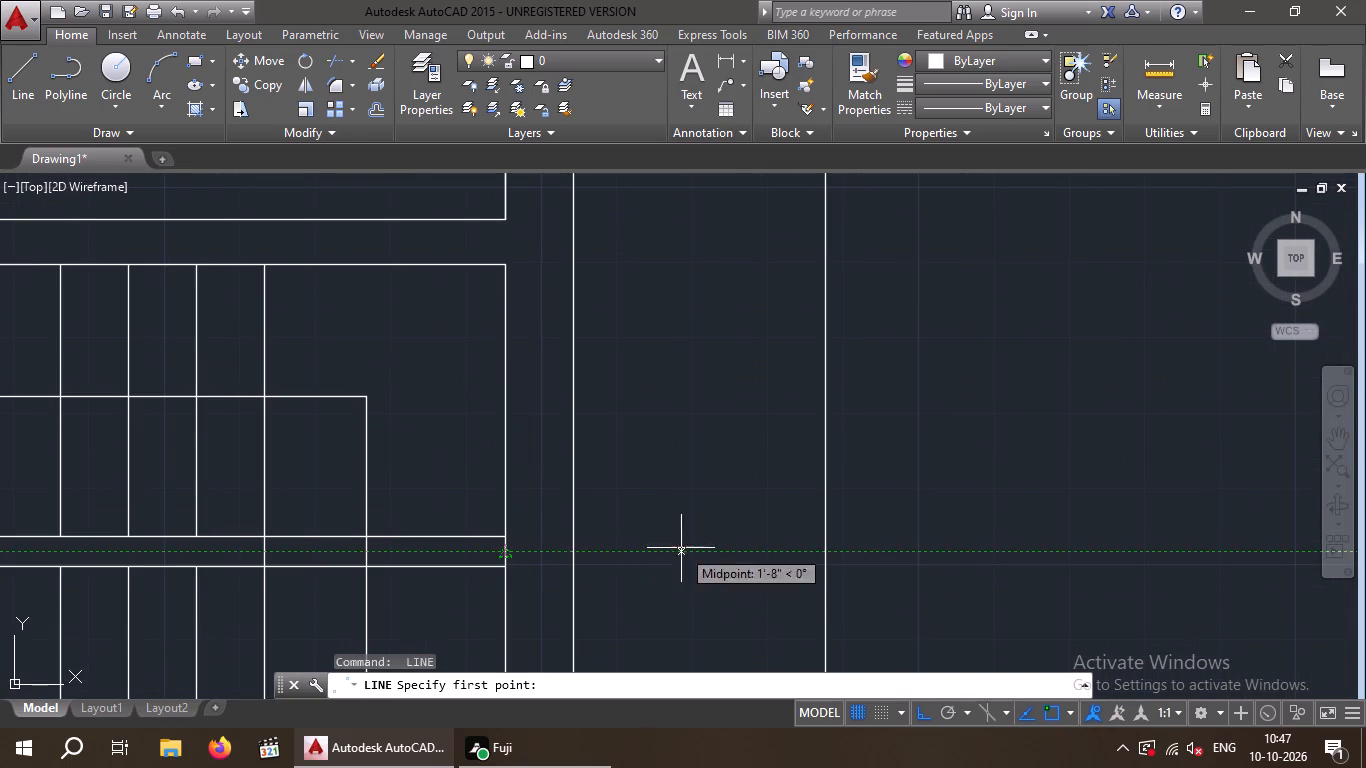
scroll(805, 553, "down", 2)
scroll(803, 553, "up", 1)
scroll(793, 562, "down", 2)
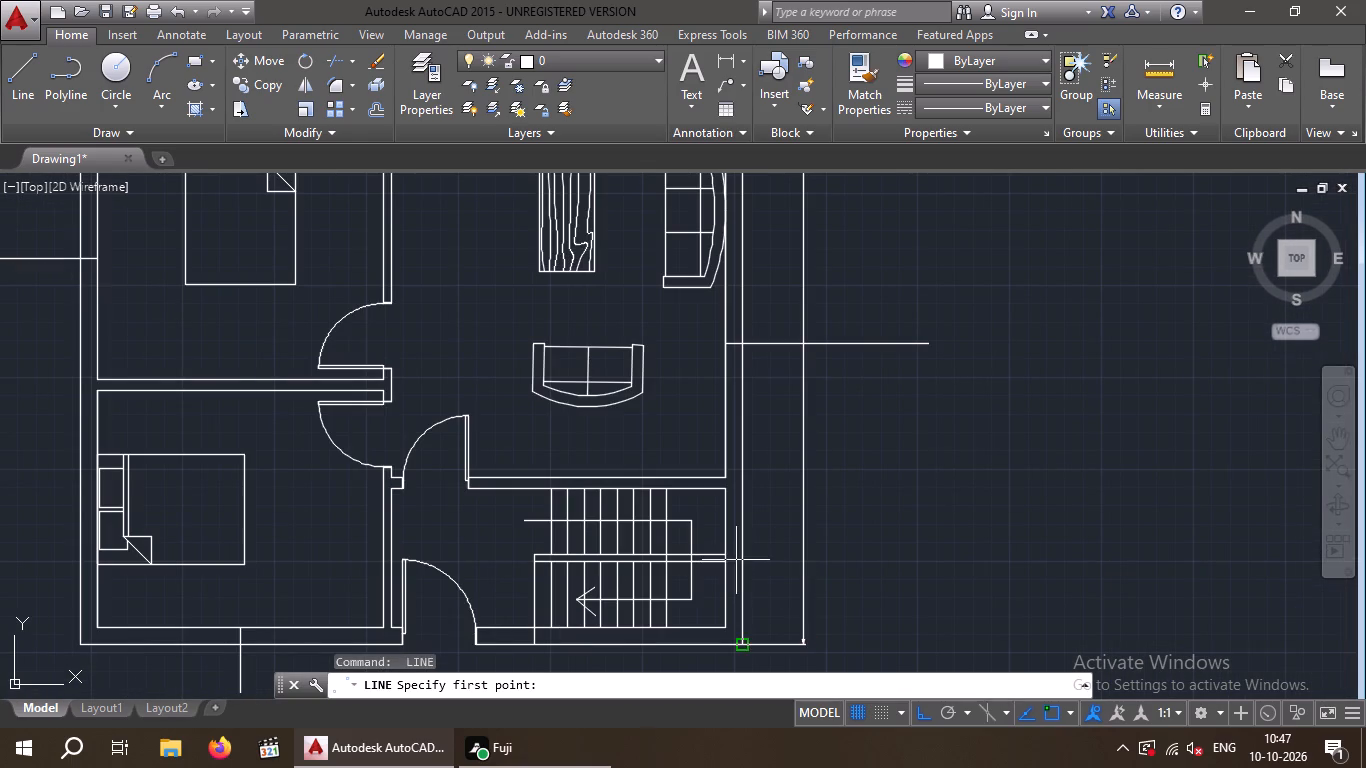
scroll(729, 557, "up", 3)
left_click_drag(710, 570, 730, 575)
left_click(1269, 559)
key("space")
scroll(1124, 599, "down", 3)
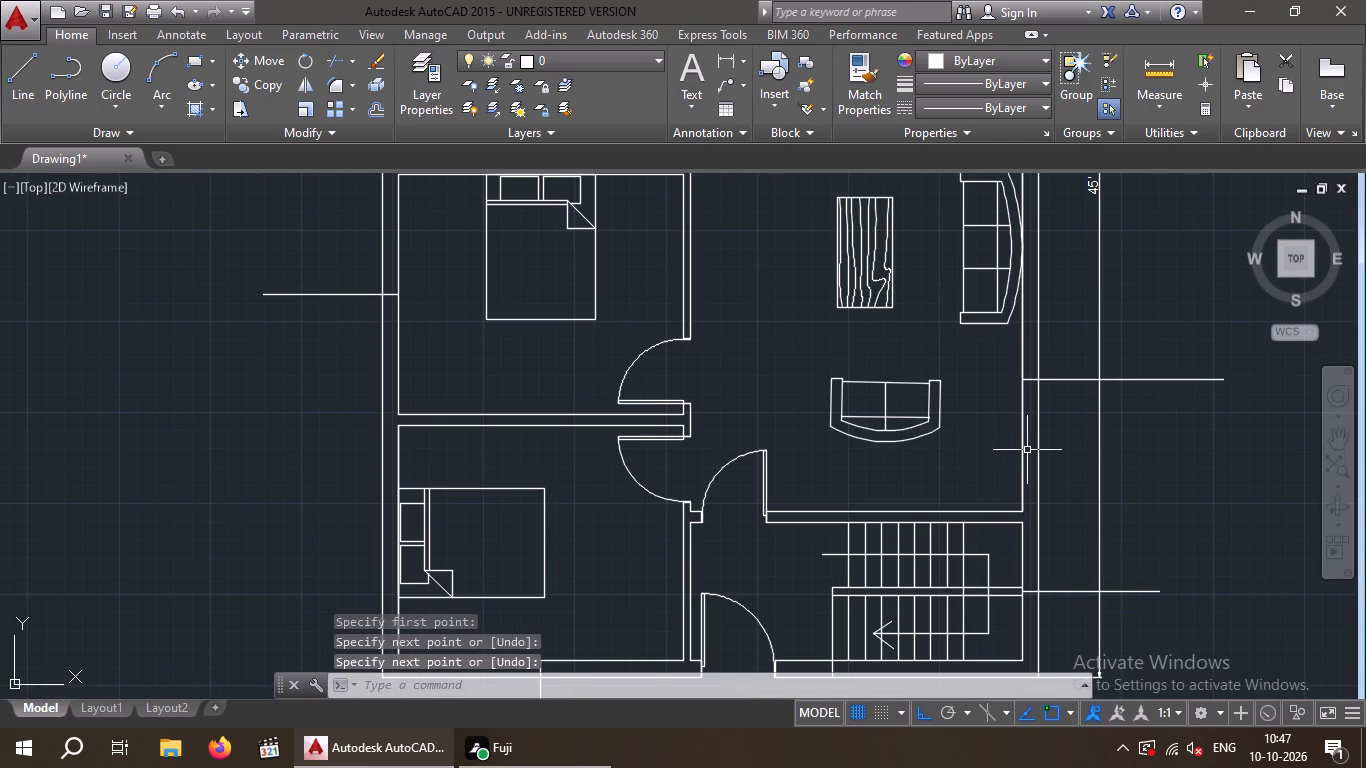
Erase the lower and upper helper lines along the living area's right inner wall.
left_click(1022, 453)
key("Delete")
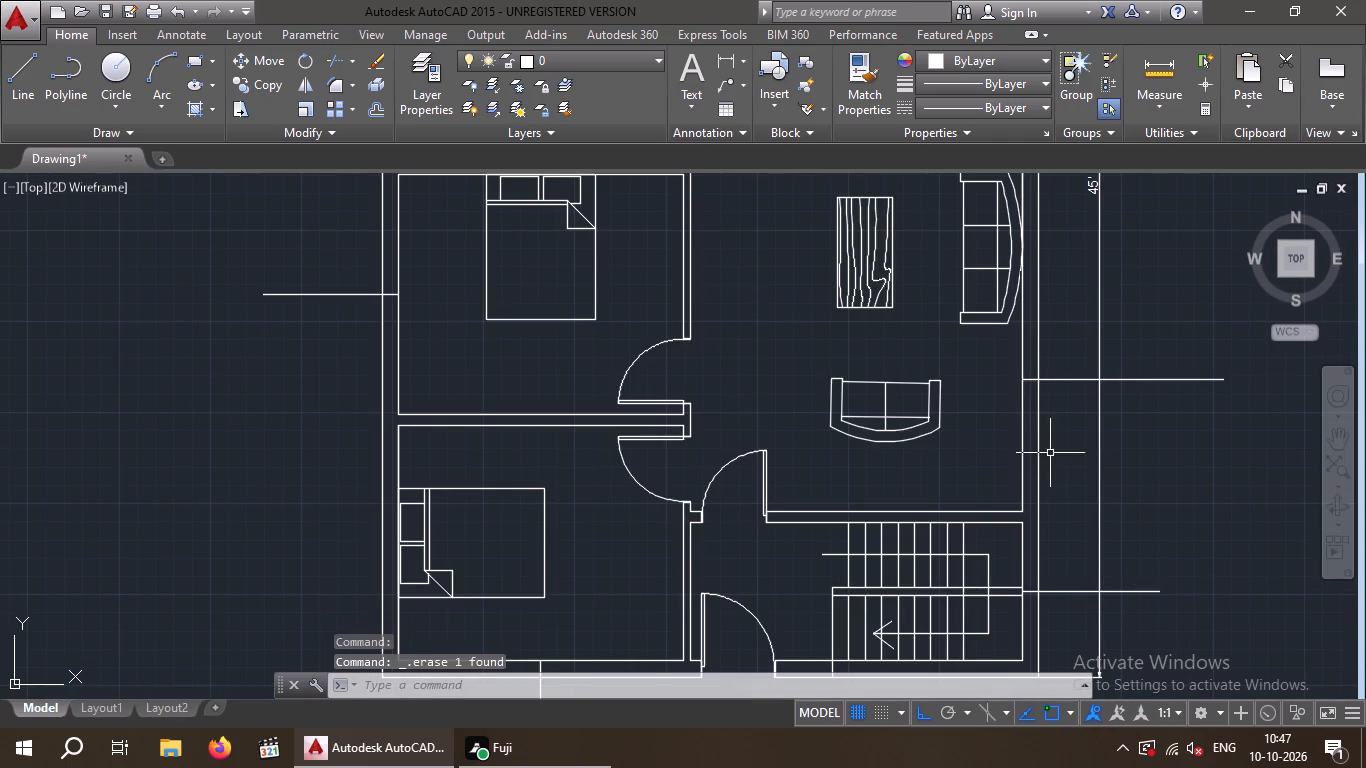
middle_click_drag(1026, 277, 864, 507)
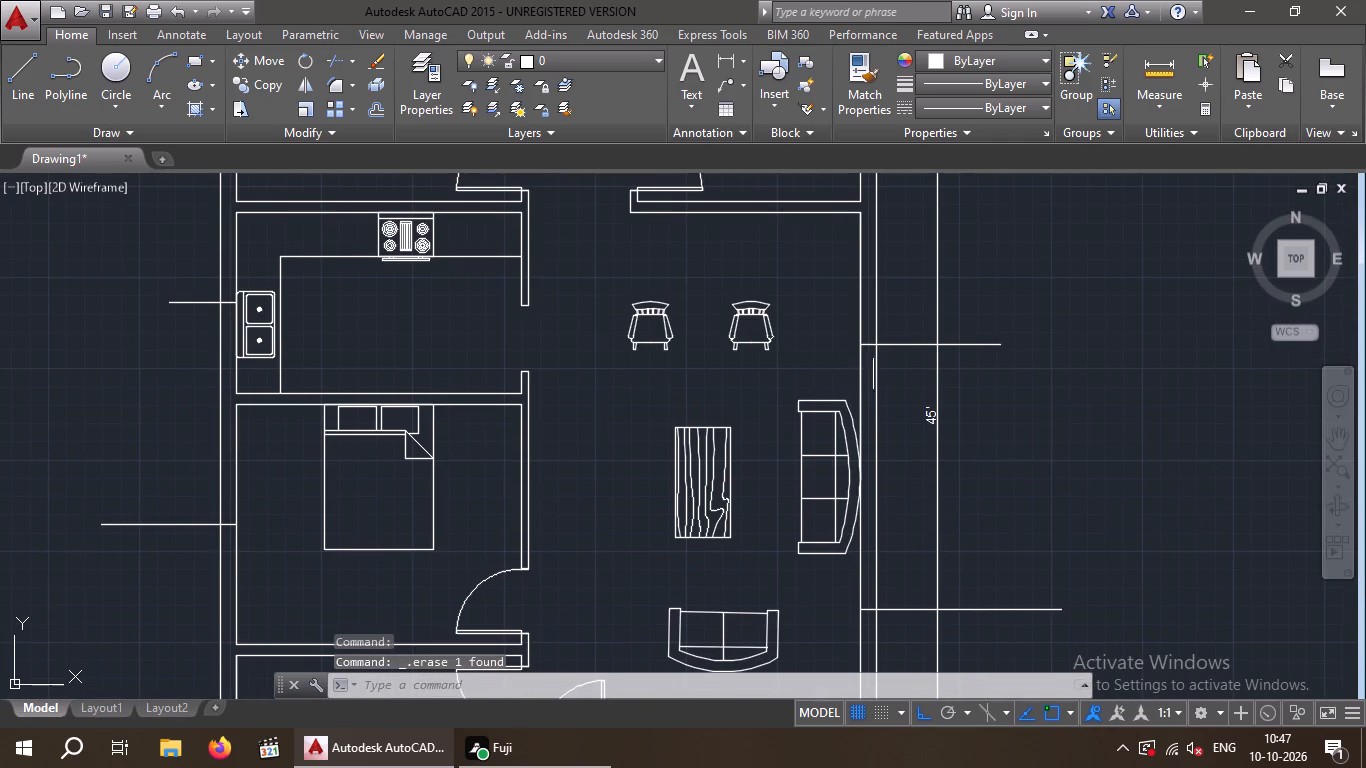
left_click(858, 366)
key("Delete")
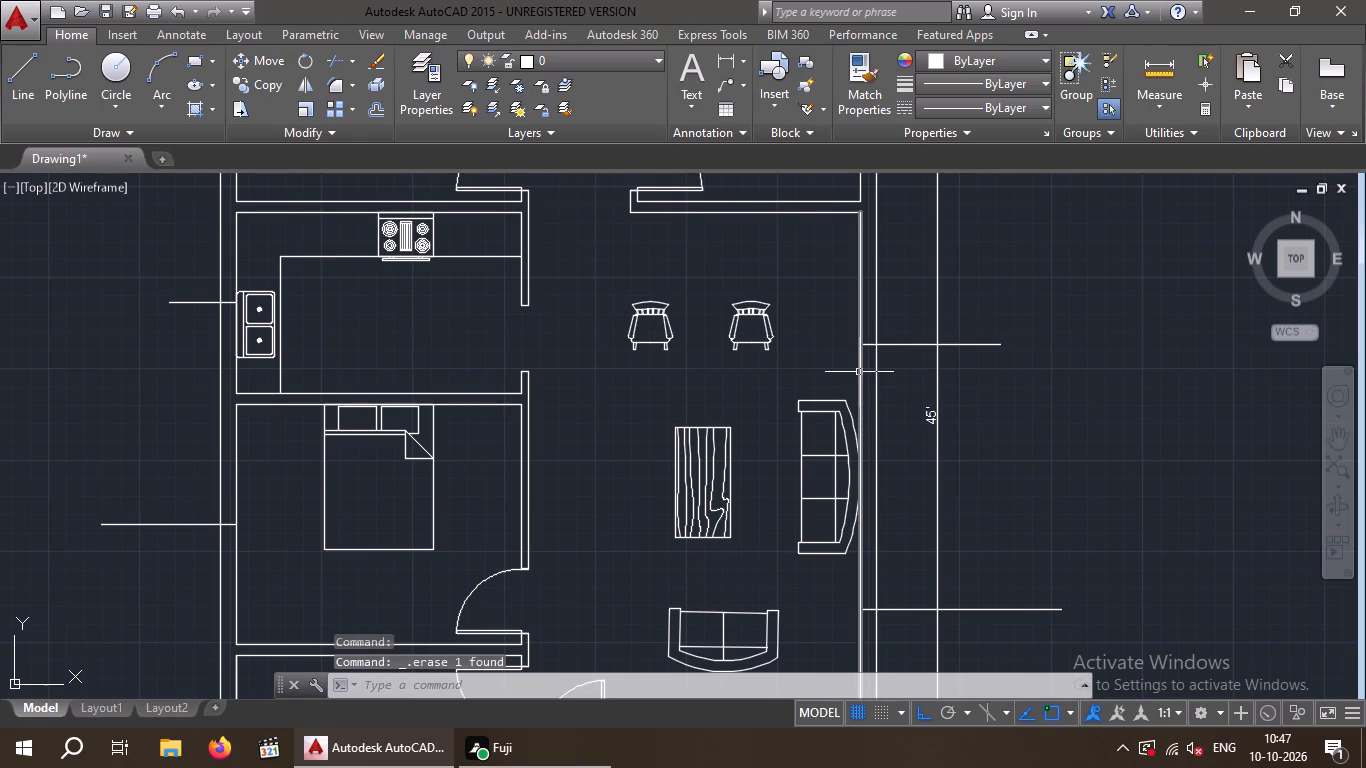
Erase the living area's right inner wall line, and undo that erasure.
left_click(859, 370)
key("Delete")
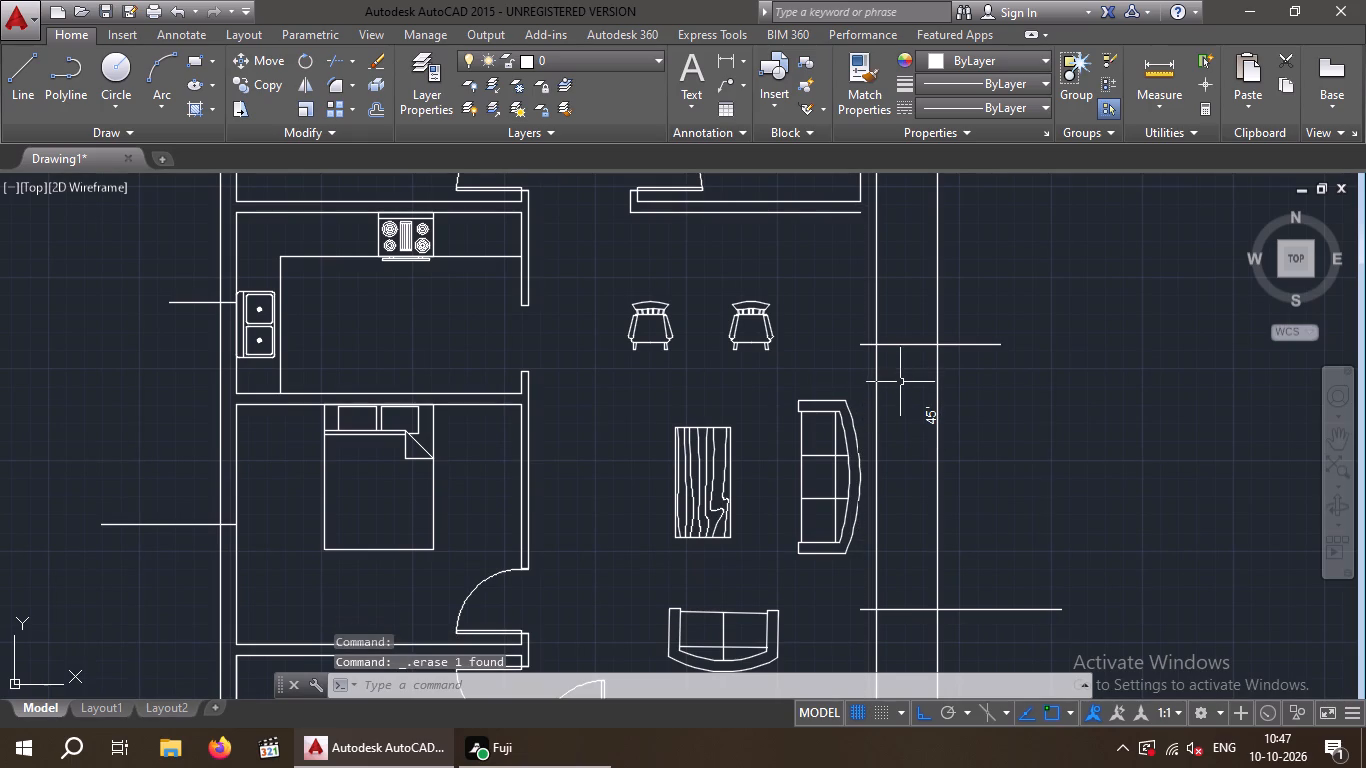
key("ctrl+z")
Stretch the standalone window block beside the spare toilet symbol upward by about 2" to increase its thickness.
scroll(1095, 437, "down", 1)
scroll(1095, 437, "up", 2)
scroll(1095, 437, "down", 2)
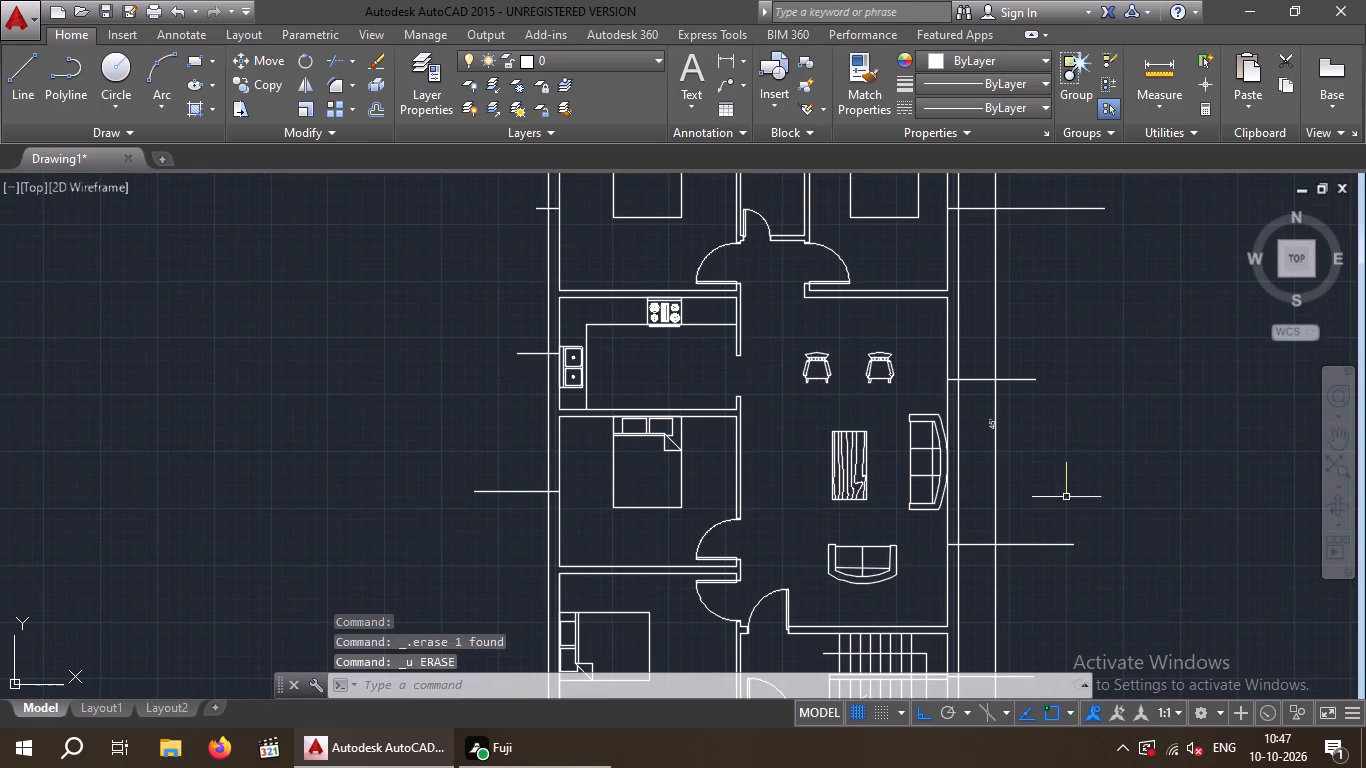
scroll(1070, 511, "down", 1)
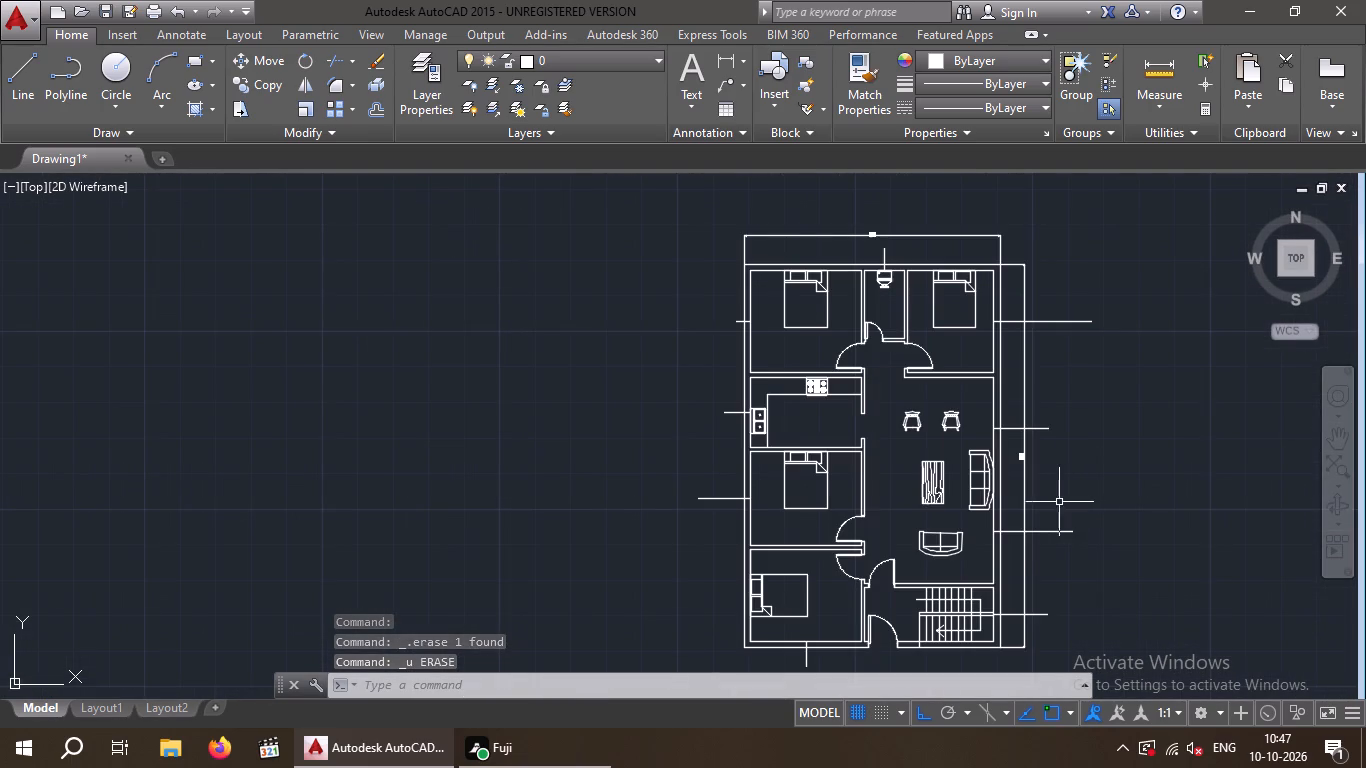
key("Escape")
key("Escape")
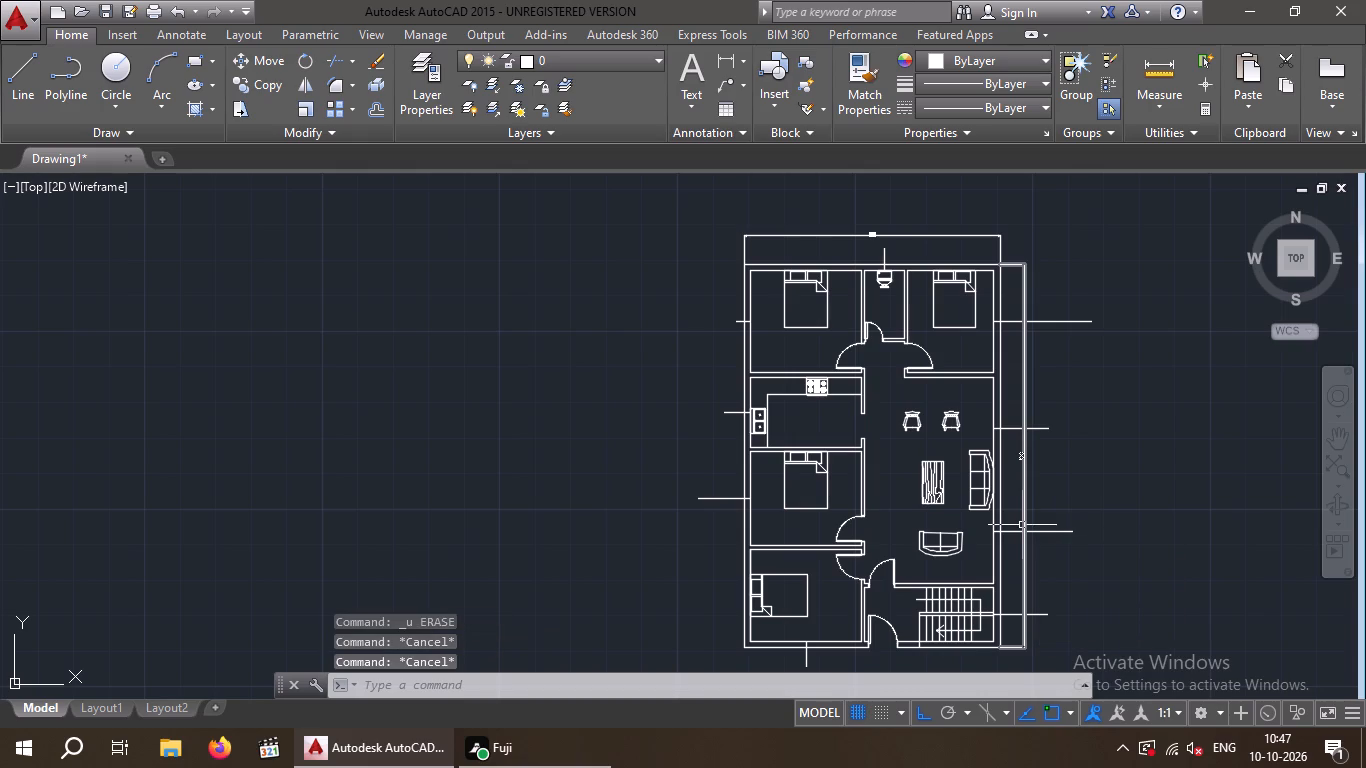
middle_click_drag(1168, 458, 829, 443)
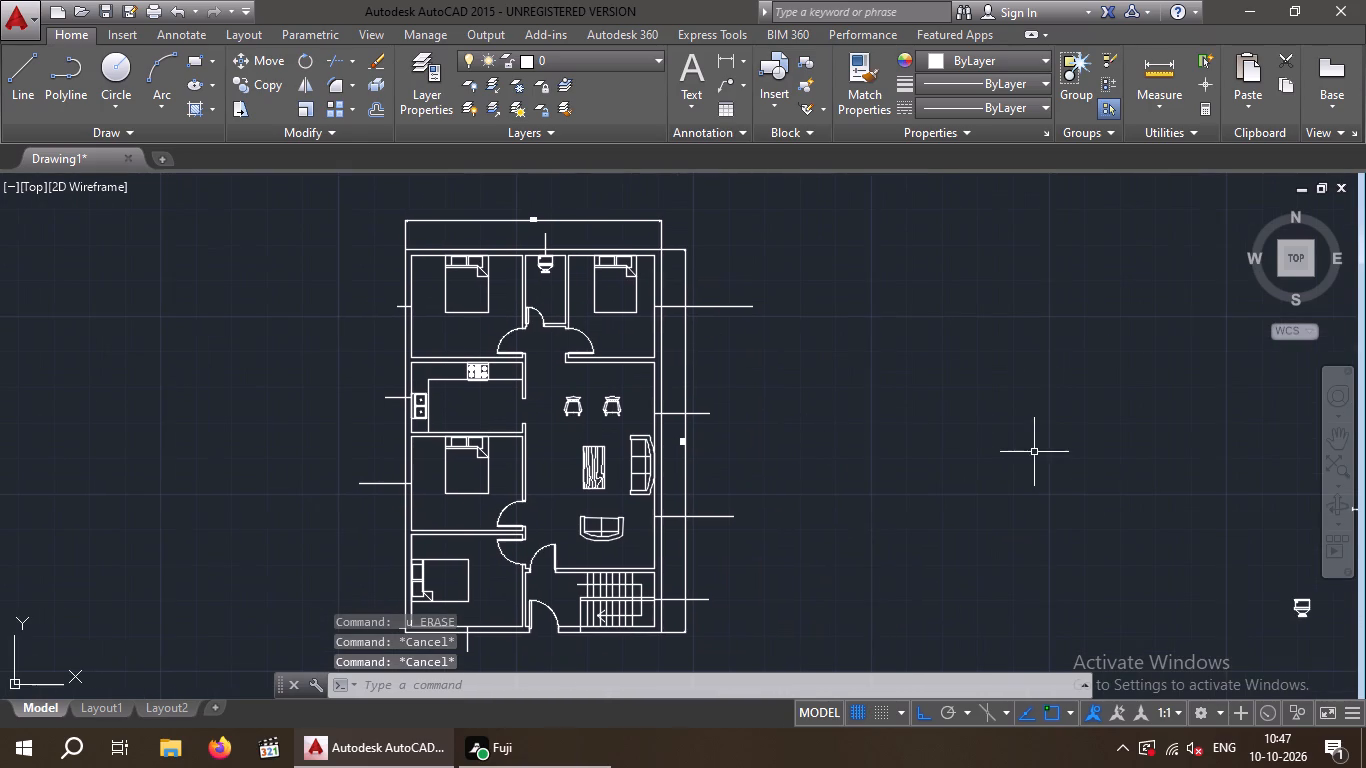
middle_click_drag(1033, 452, 762, 412)
scroll(1109, 481, "down", 1)
scroll(1109, 481, "up", 2)
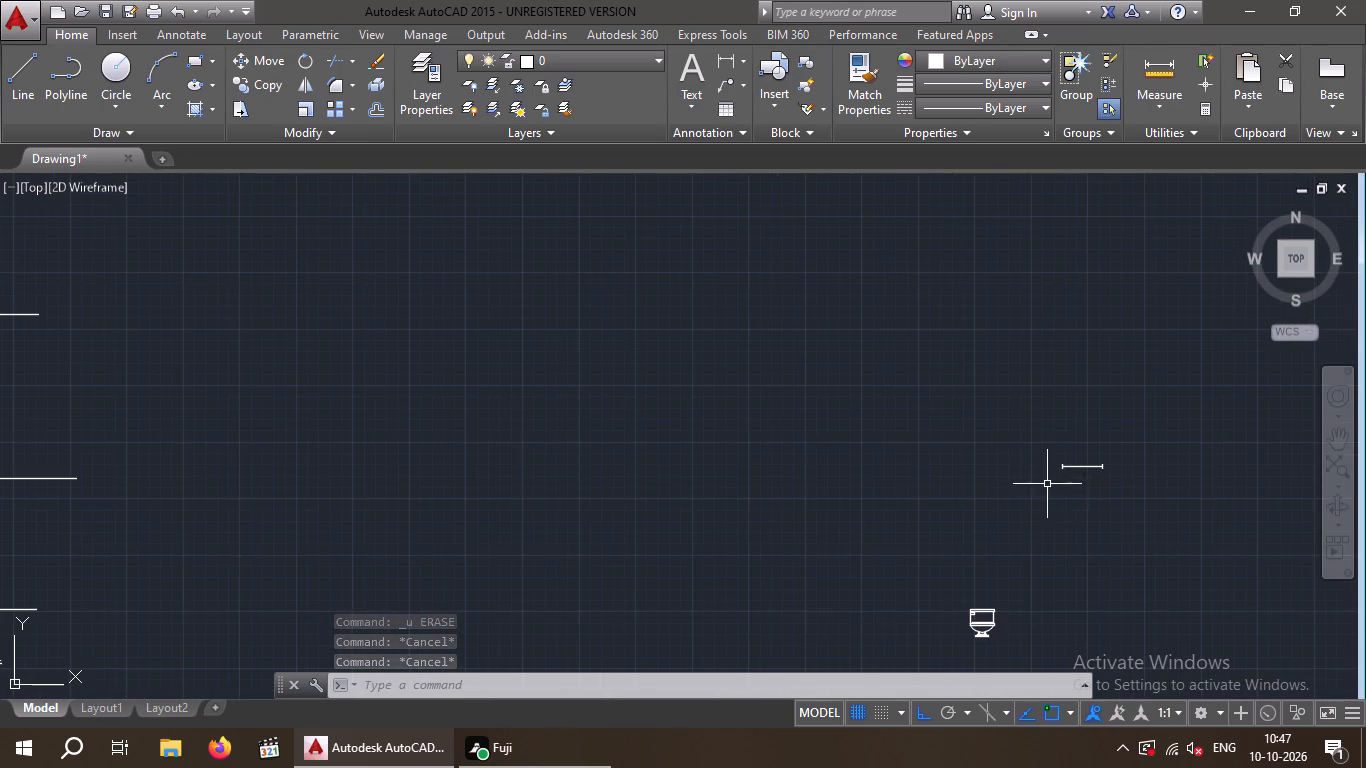
scroll(1072, 474, "up", 3)
left_click(1088, 456)
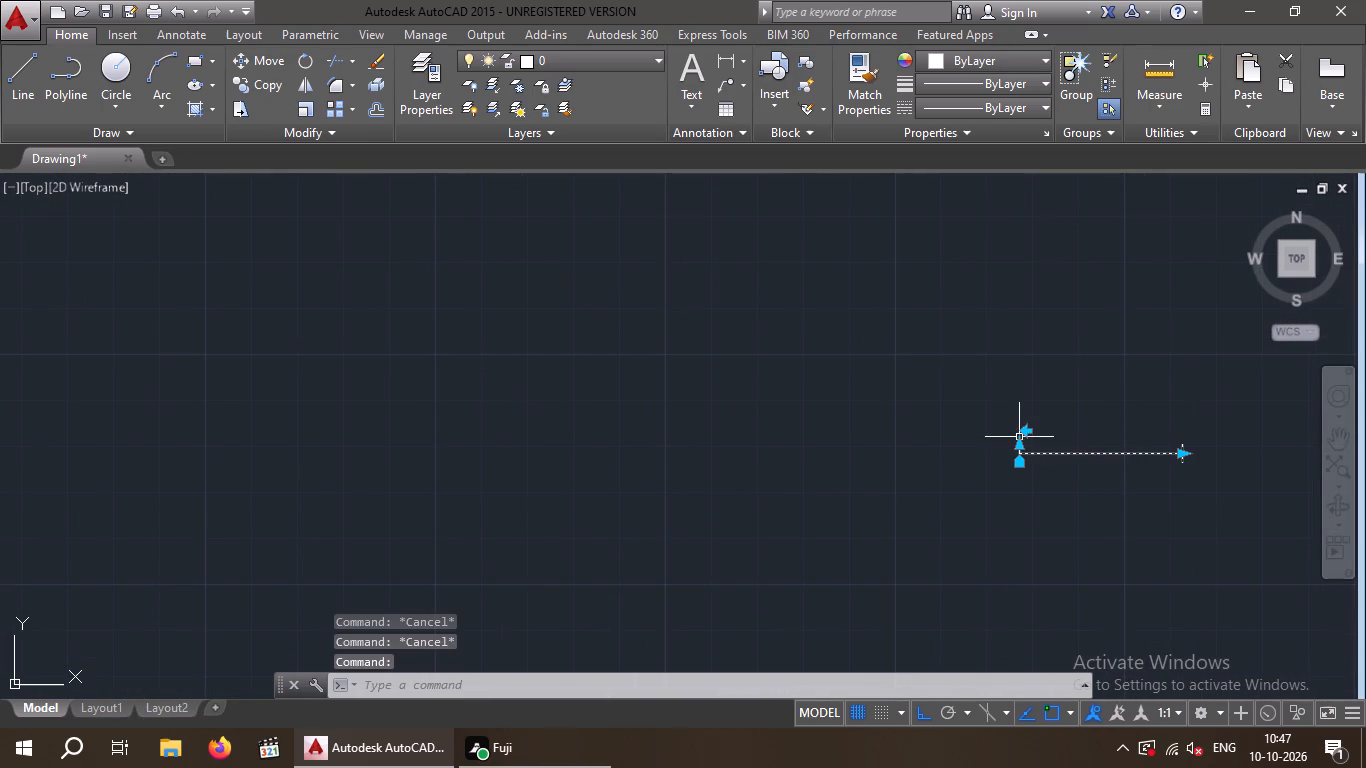
scroll(1019, 437, "up", 4)
left_click(1009, 486)
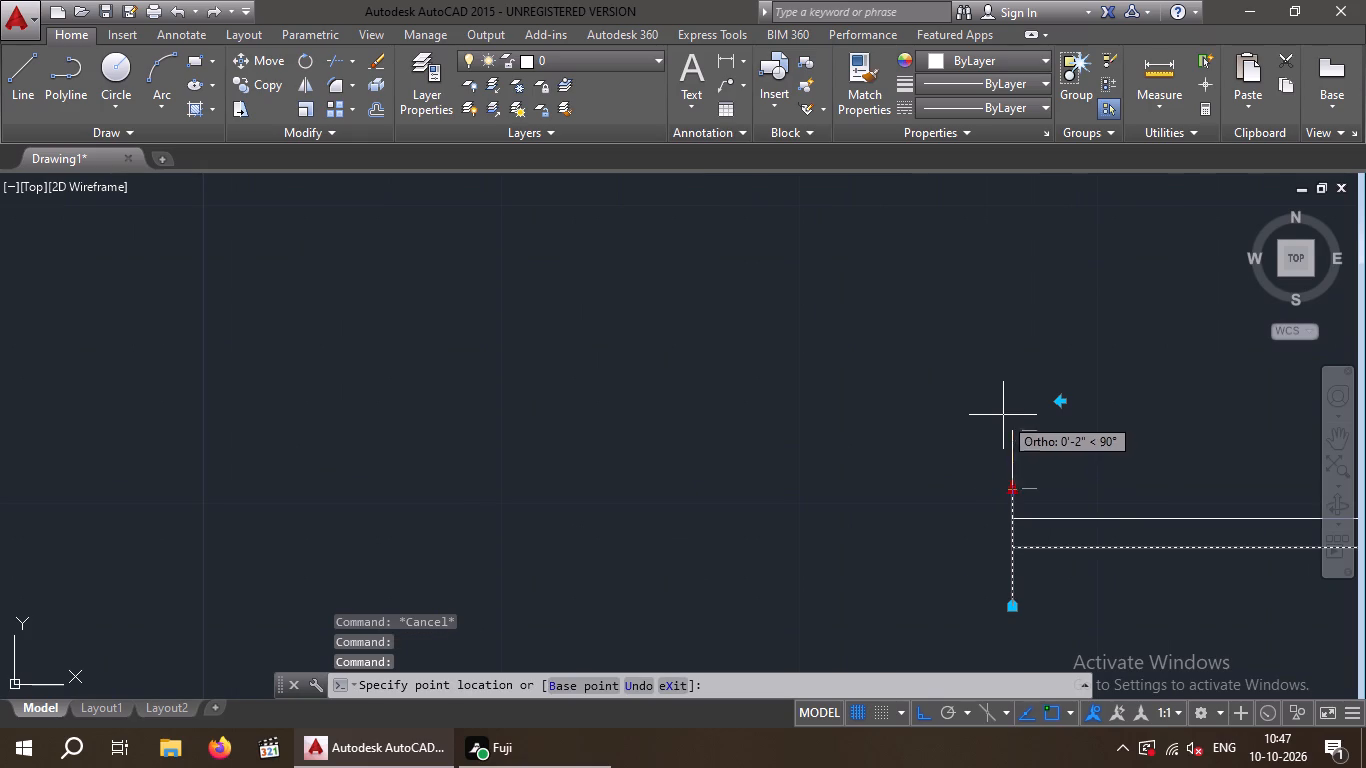
left_click(1003, 413)
Stretch the window block's right end outward to its next length increment.
scroll(1035, 513, "down", 1)
scroll(1035, 513, "up", 2)
scroll(1035, 513, "down", 4)
middle_click_drag(1081, 538, 624, 487)
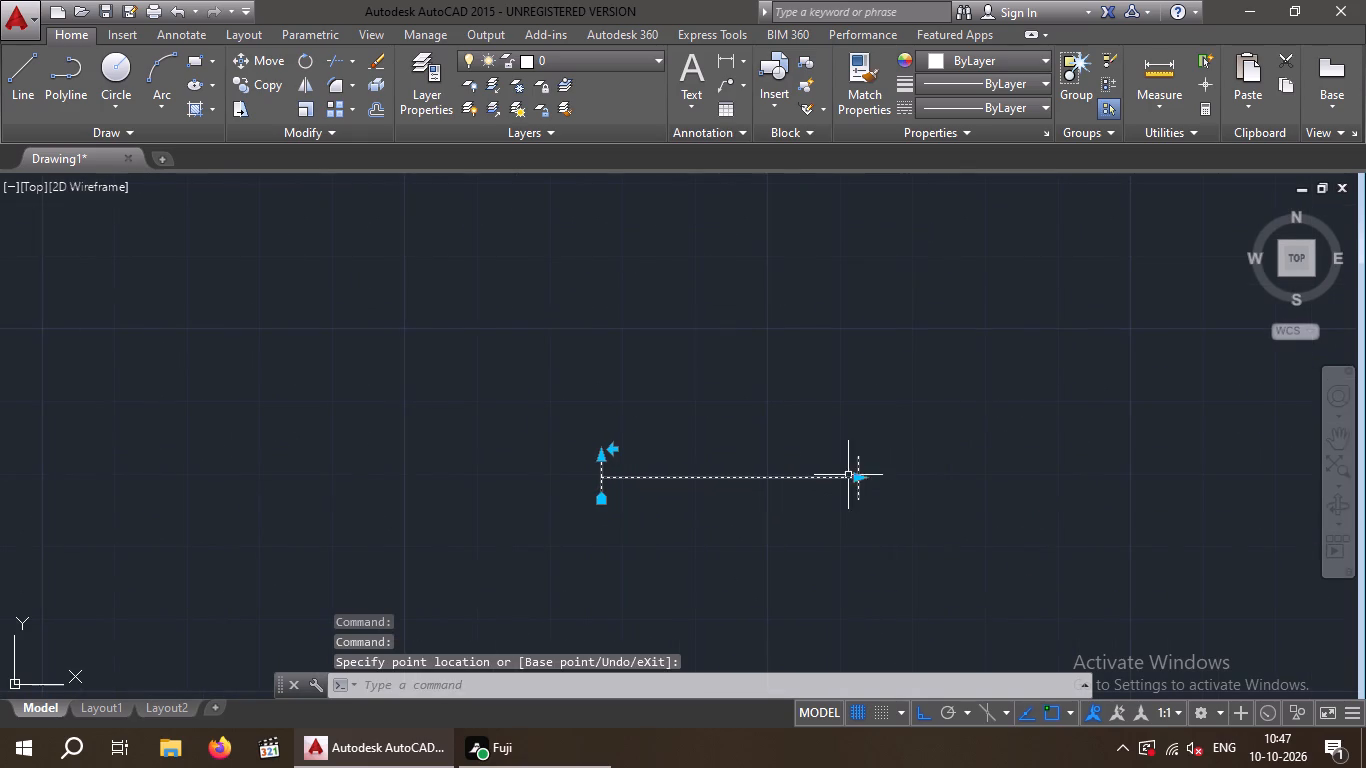
scroll(849, 473, "up", 2)
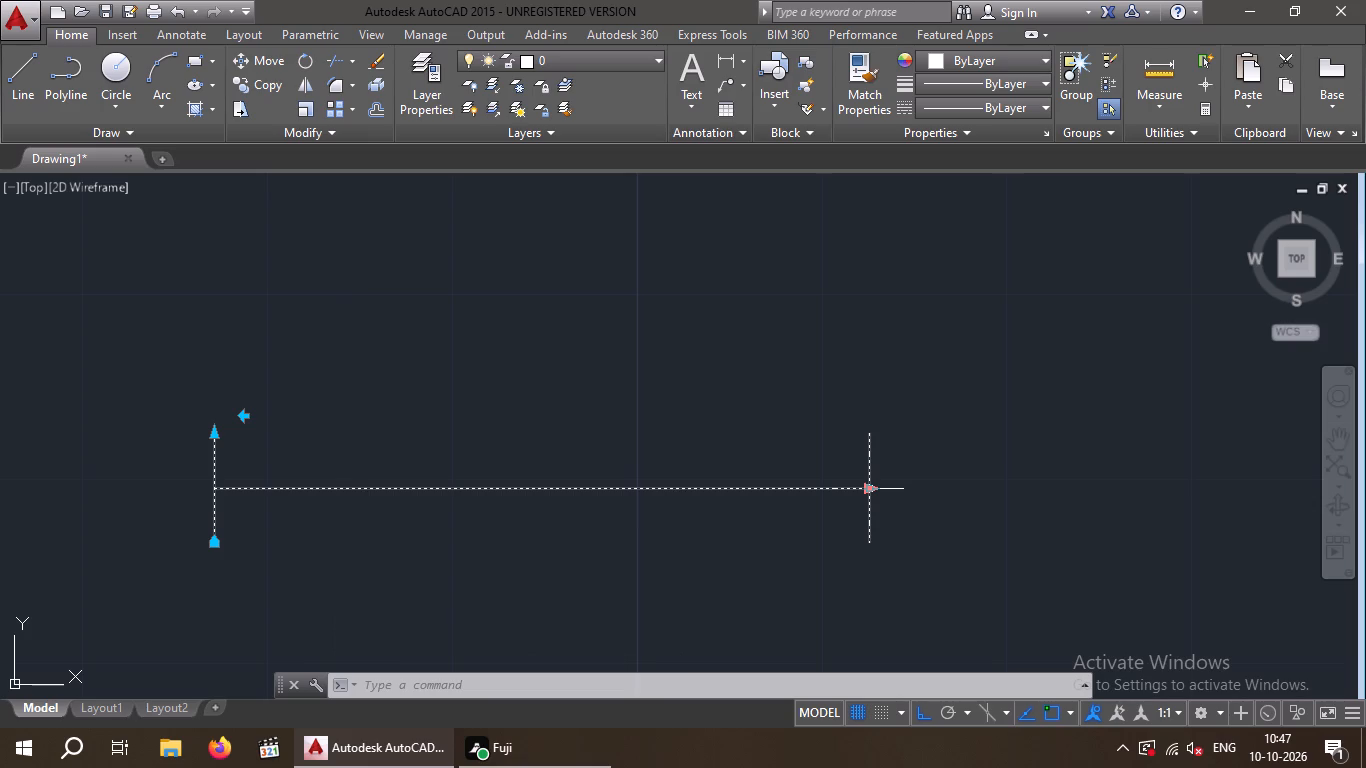
left_click(867, 491)
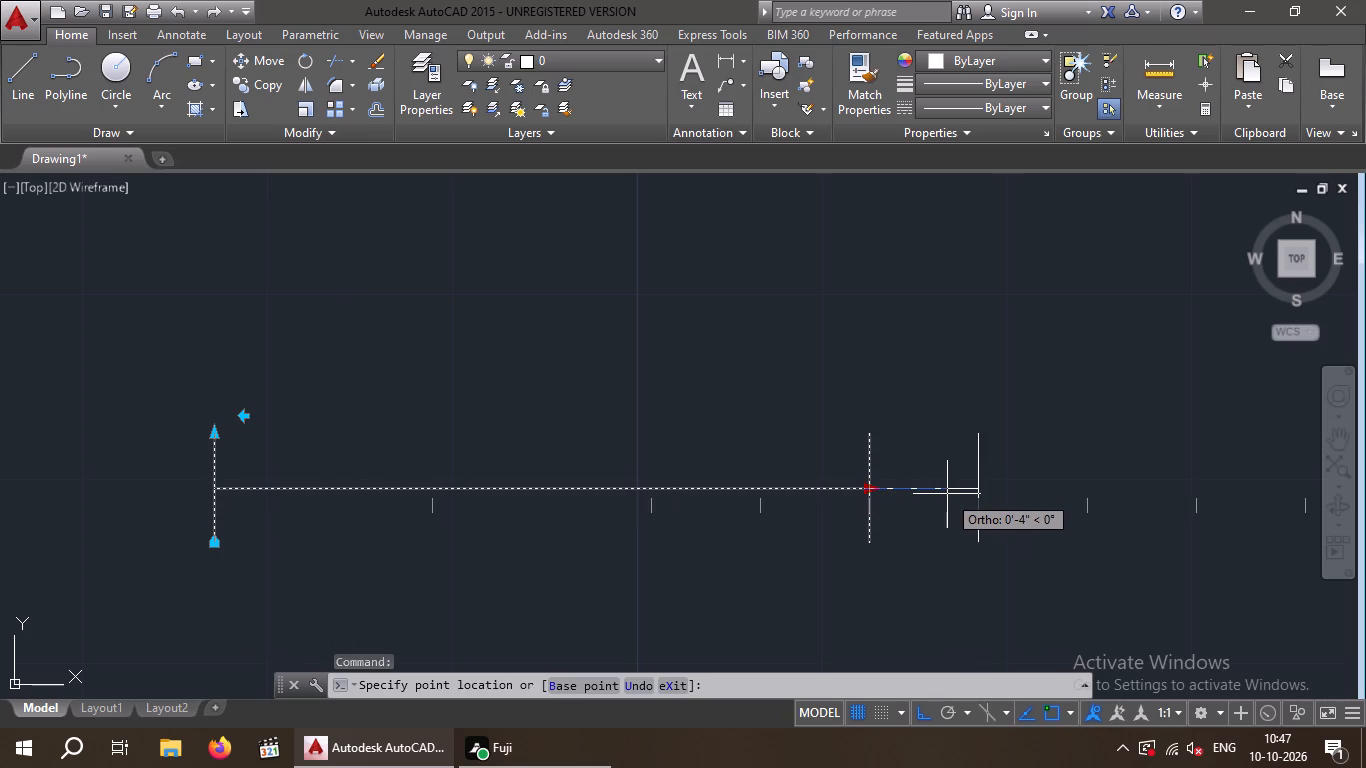
left_click(947, 494)
scroll(912, 510, "up", 1)
scroll(912, 510, "down", 1)
scroll(912, 510, "up", 1)
scroll(903, 524, "down", 3)
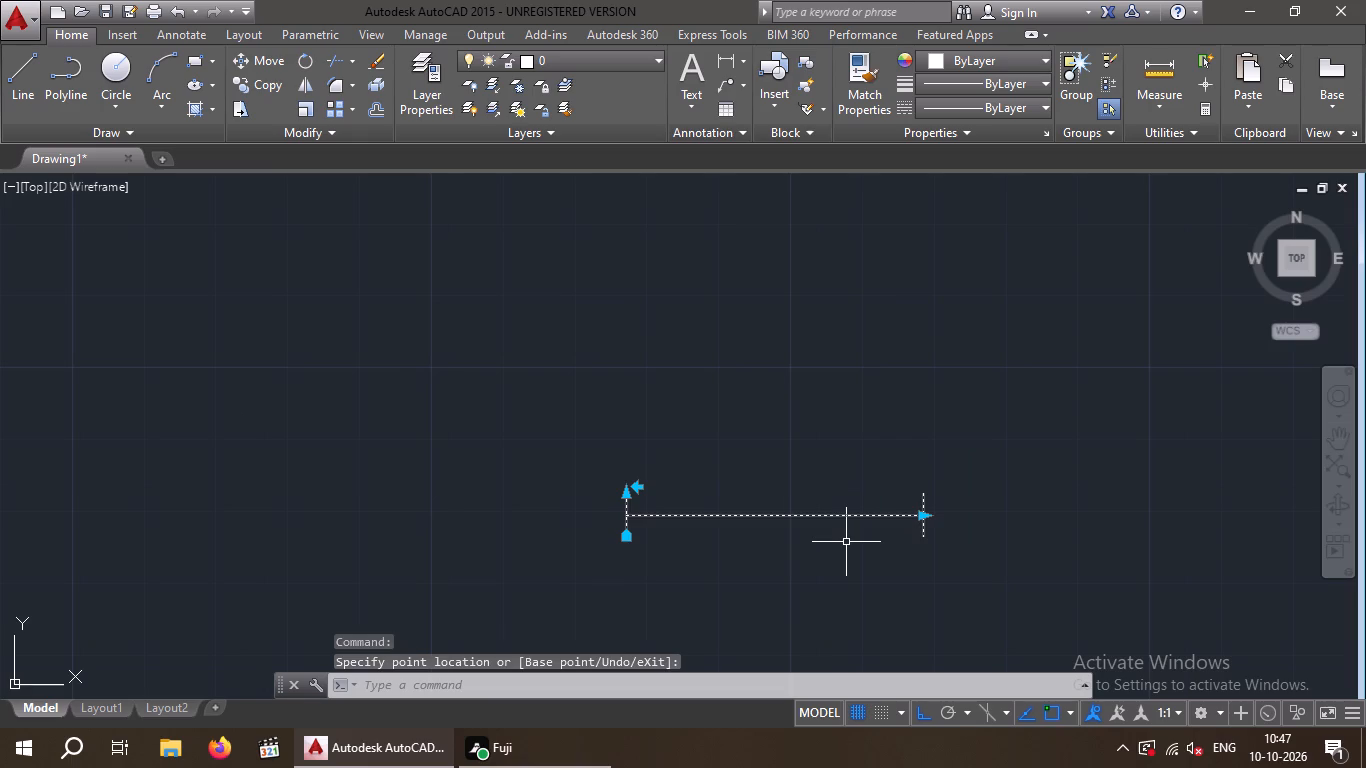
key("Escape")
Copy the window block from a base point at its middle toward the house plan, switching the Ortho mode on the way.
left_click_drag(997, 486, 934, 507)
left_click(561, 539)
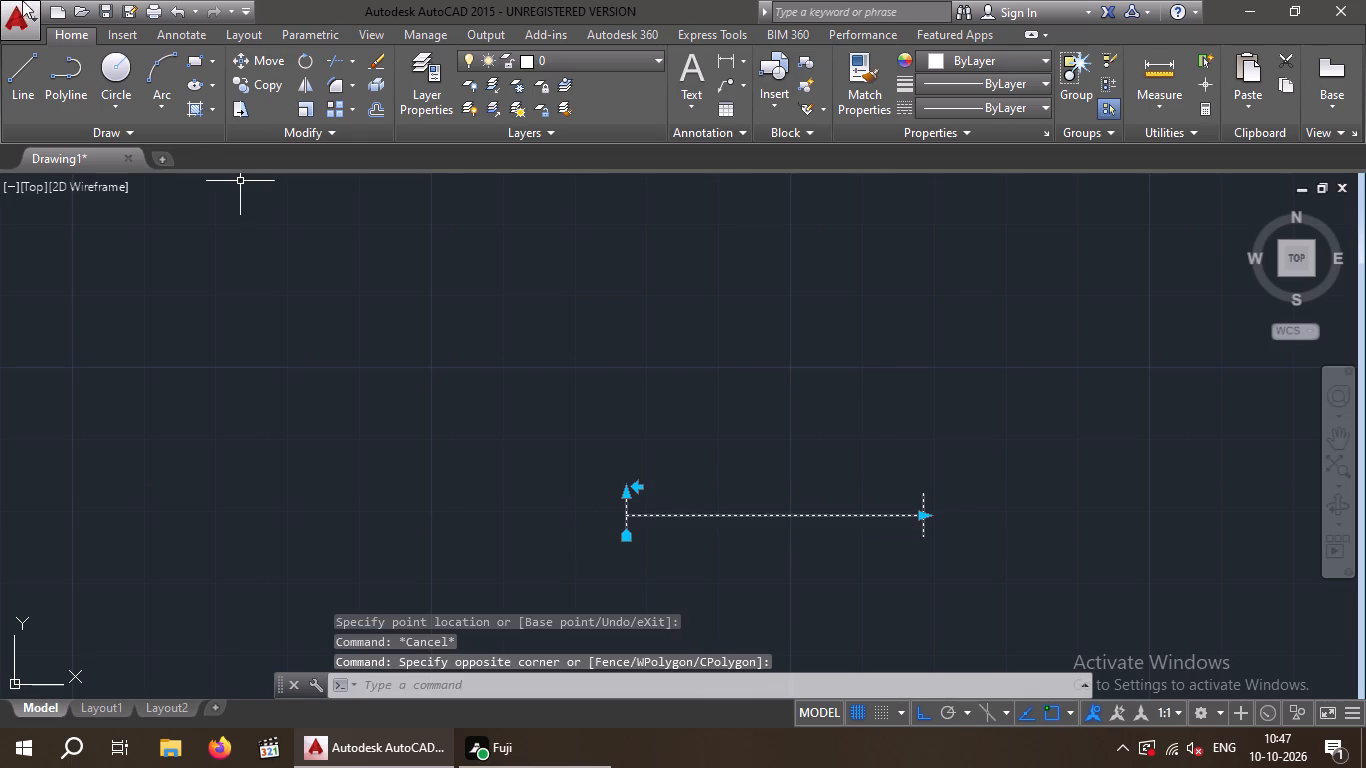
left_click(248, 77)
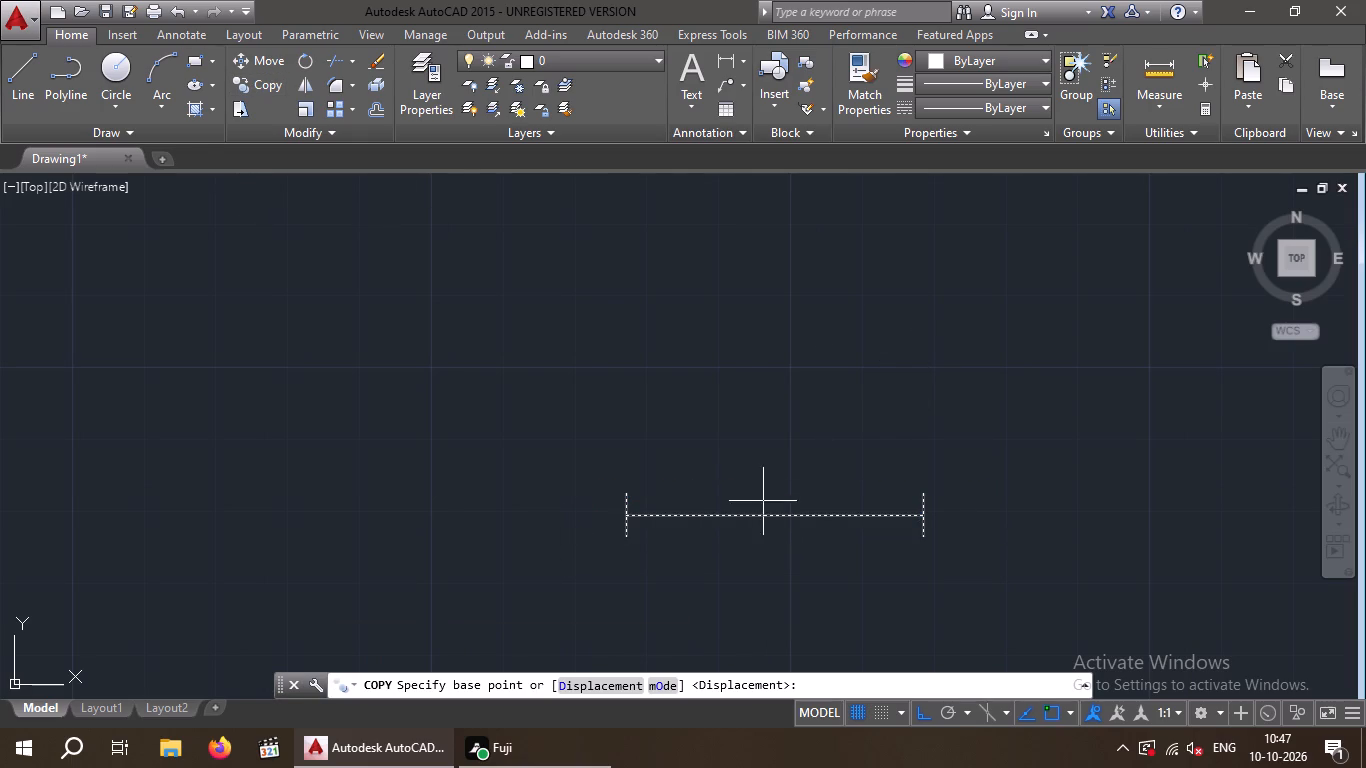
left_click(773, 517)
scroll(486, 535, "down", 2)
middle_click_drag(504, 540, 1072, 409)
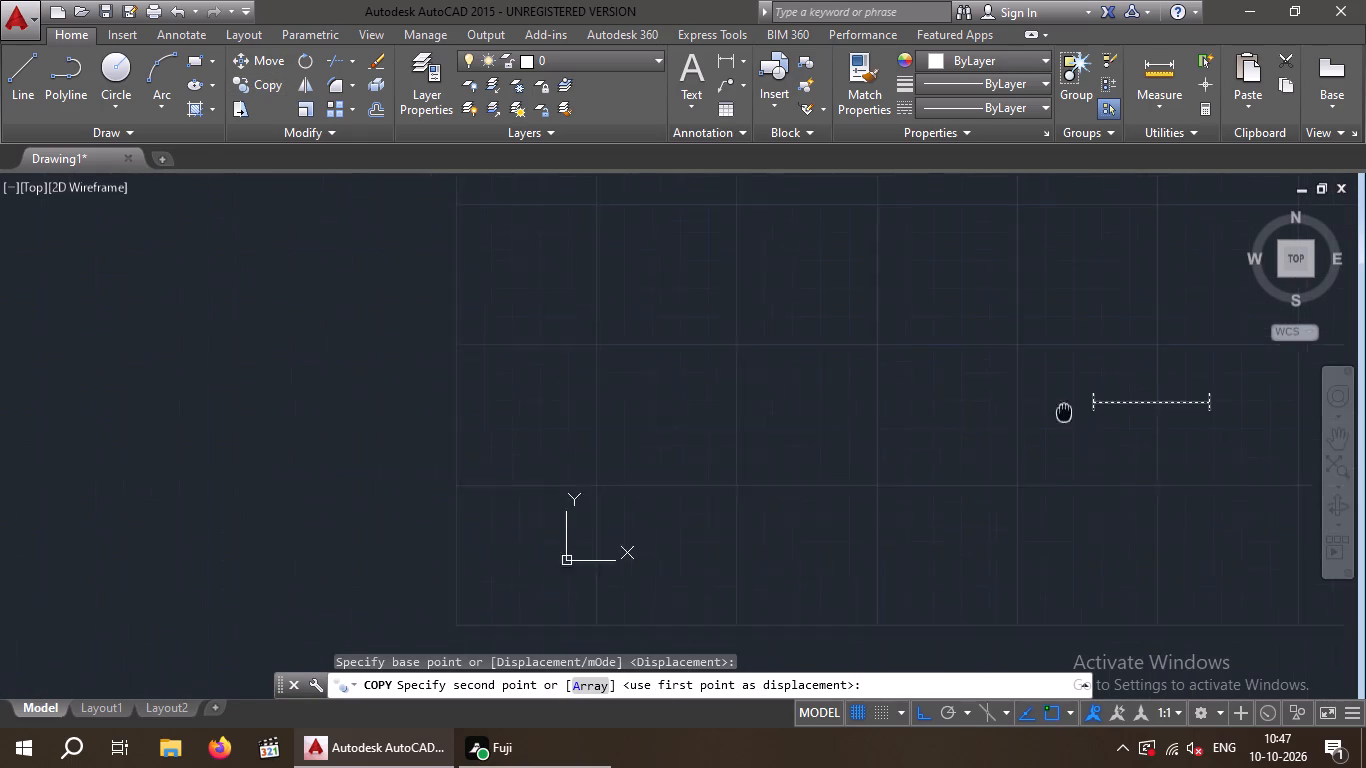
middle_click_drag(1072, 409, 1092, 401)
scroll(493, 487, "down", 1)
middle_click_drag(499, 489, 1009, 388)
key("F8")
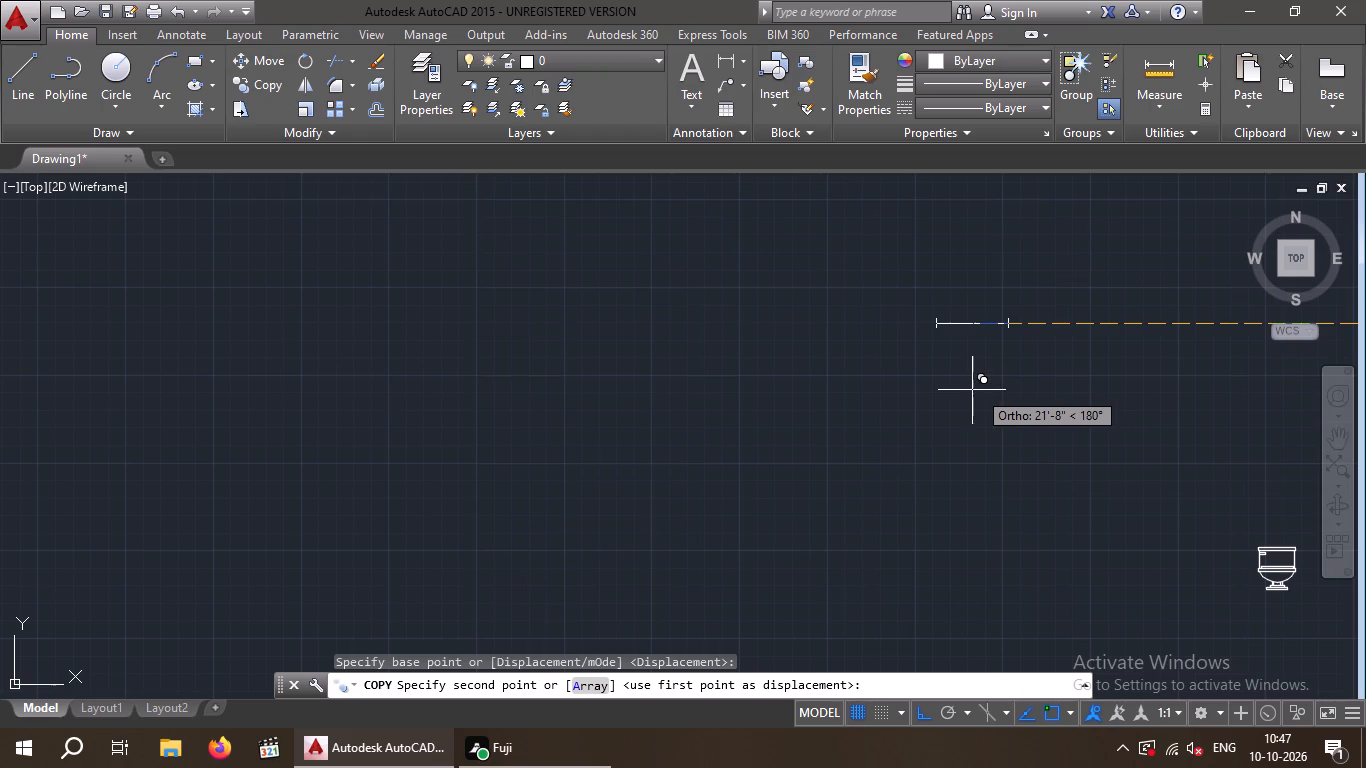
scroll(800, 414, "down", 4)
scroll(799, 415, "up", 1)
scroll(701, 432, "down", 2)
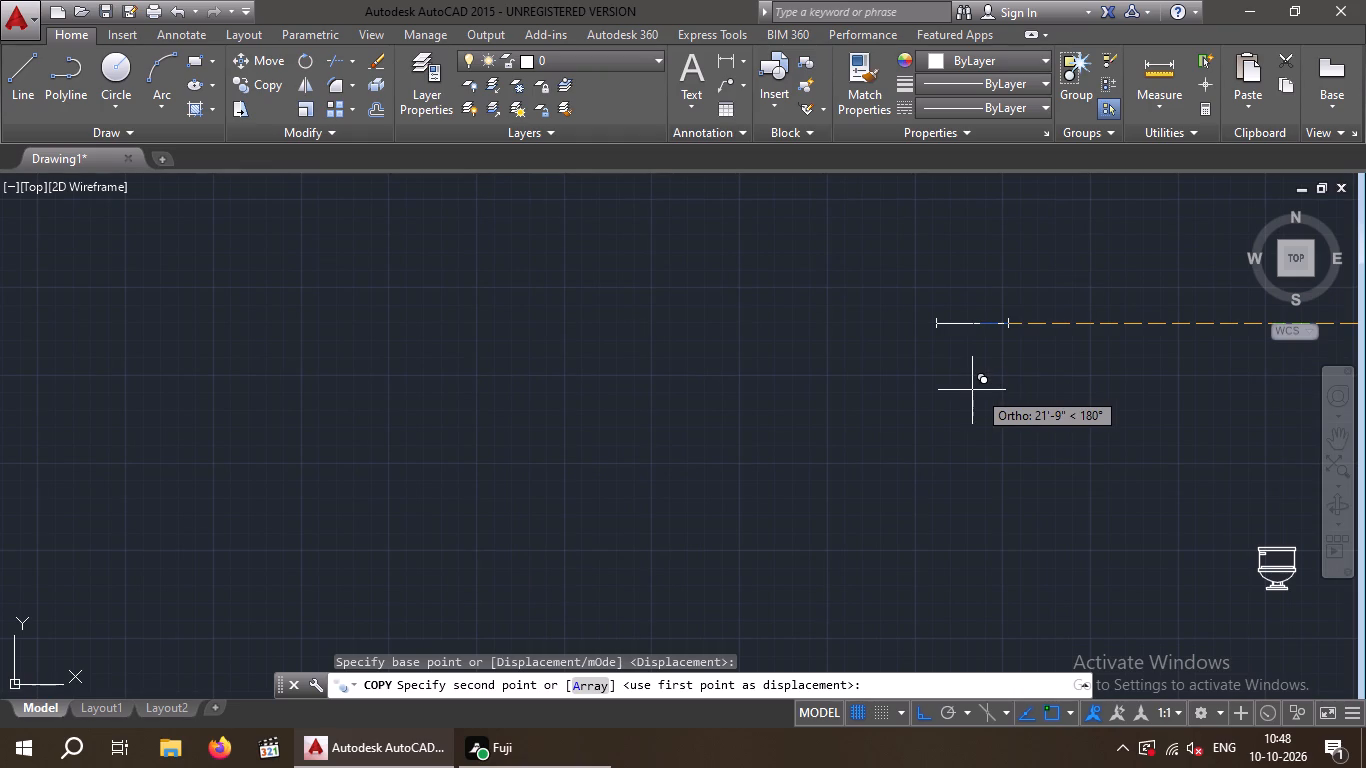
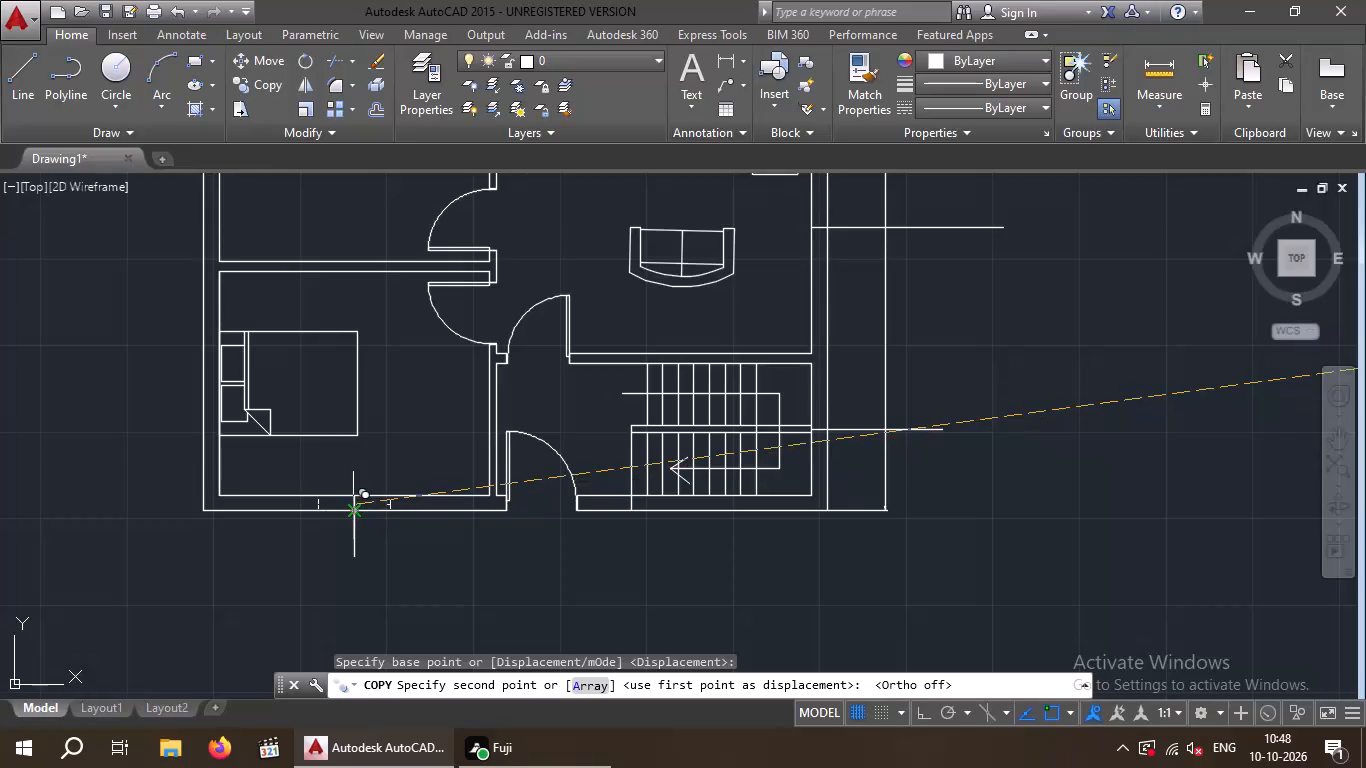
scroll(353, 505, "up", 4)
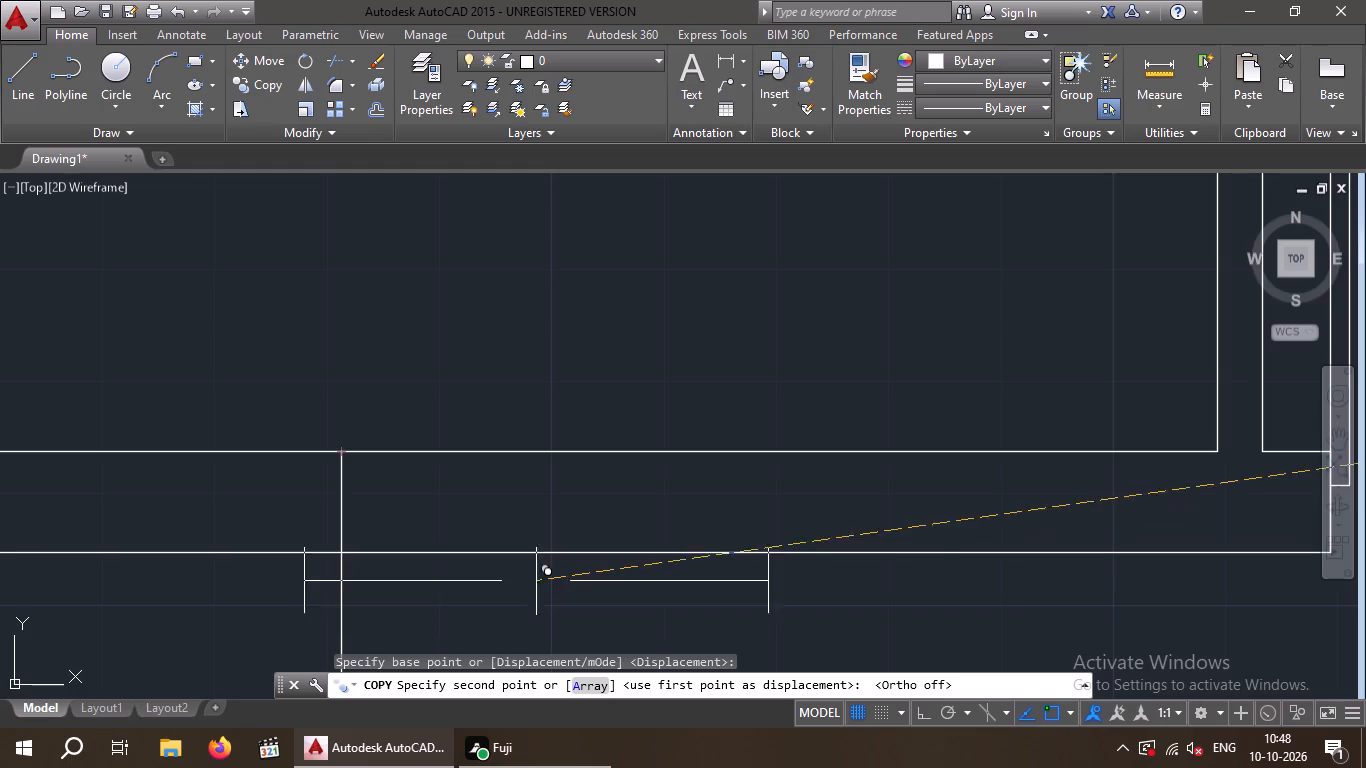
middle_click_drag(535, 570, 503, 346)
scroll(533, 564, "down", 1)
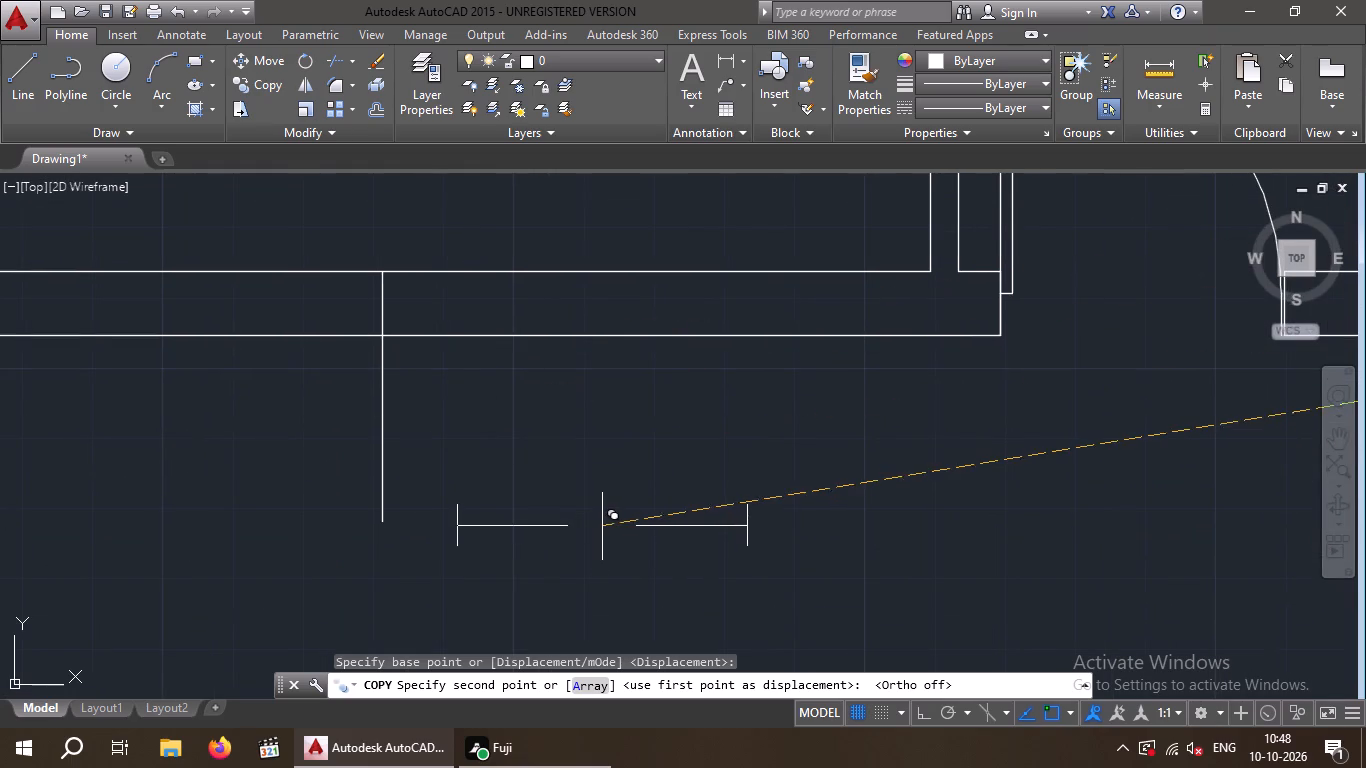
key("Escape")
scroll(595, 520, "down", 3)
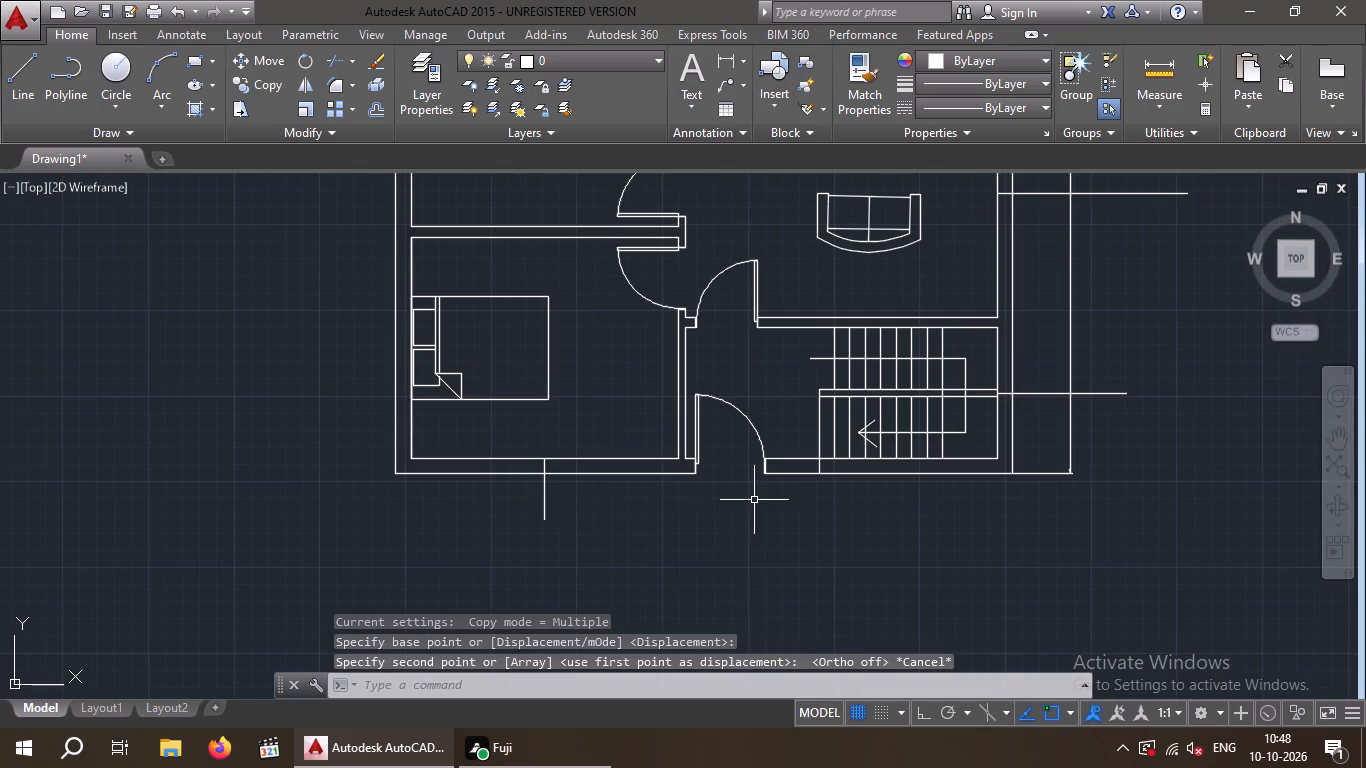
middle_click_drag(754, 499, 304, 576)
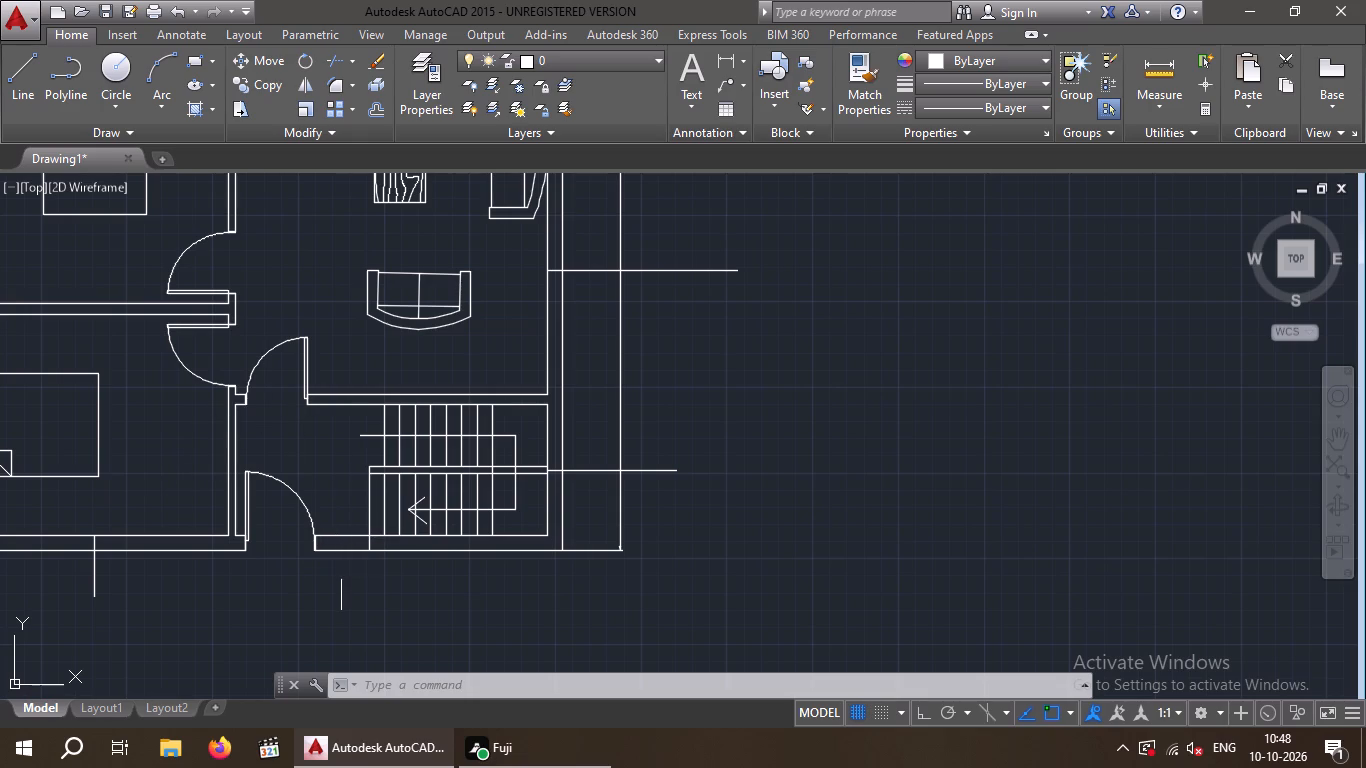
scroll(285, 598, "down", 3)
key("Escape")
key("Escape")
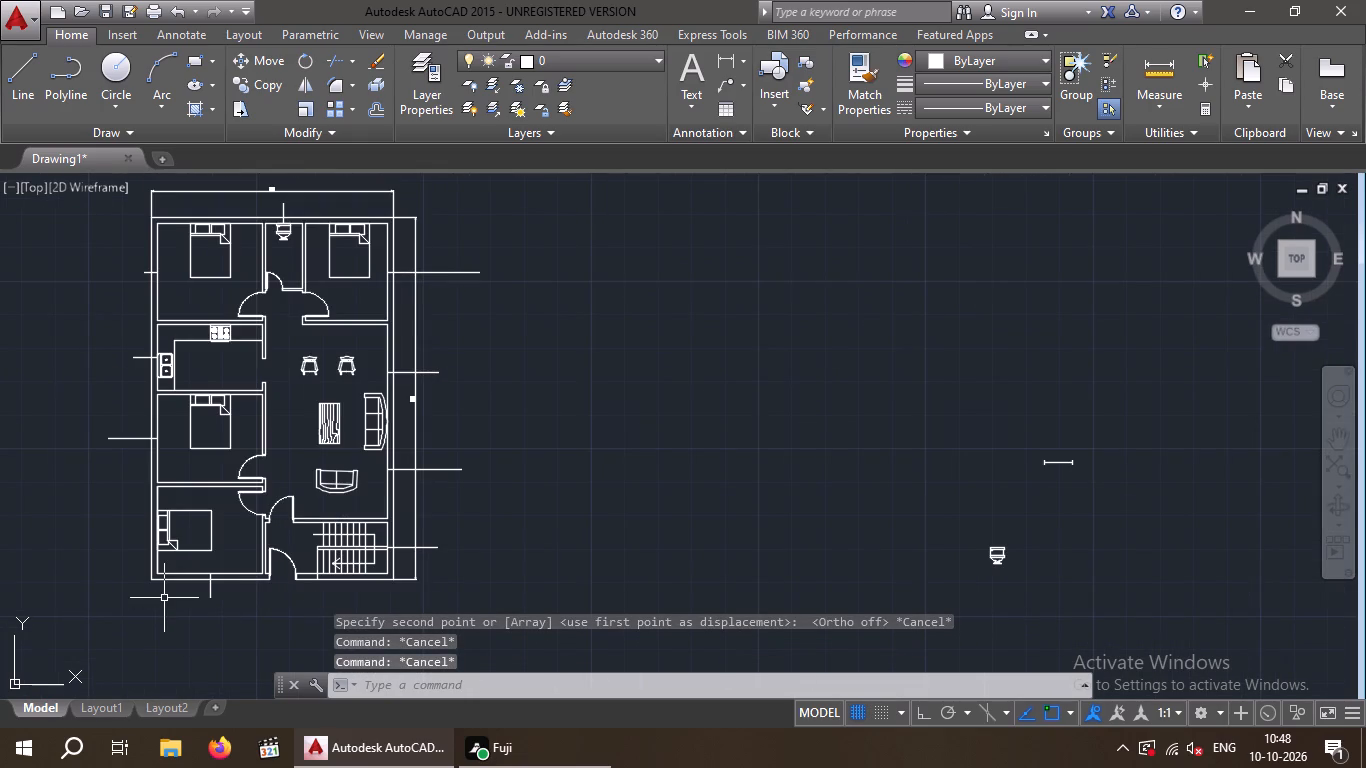
Trim the reference-line overhangs outside the right outer wall beside the upper-right bedroom and the dining chairs.
key("t")
key("r")
key("space")
key("space")
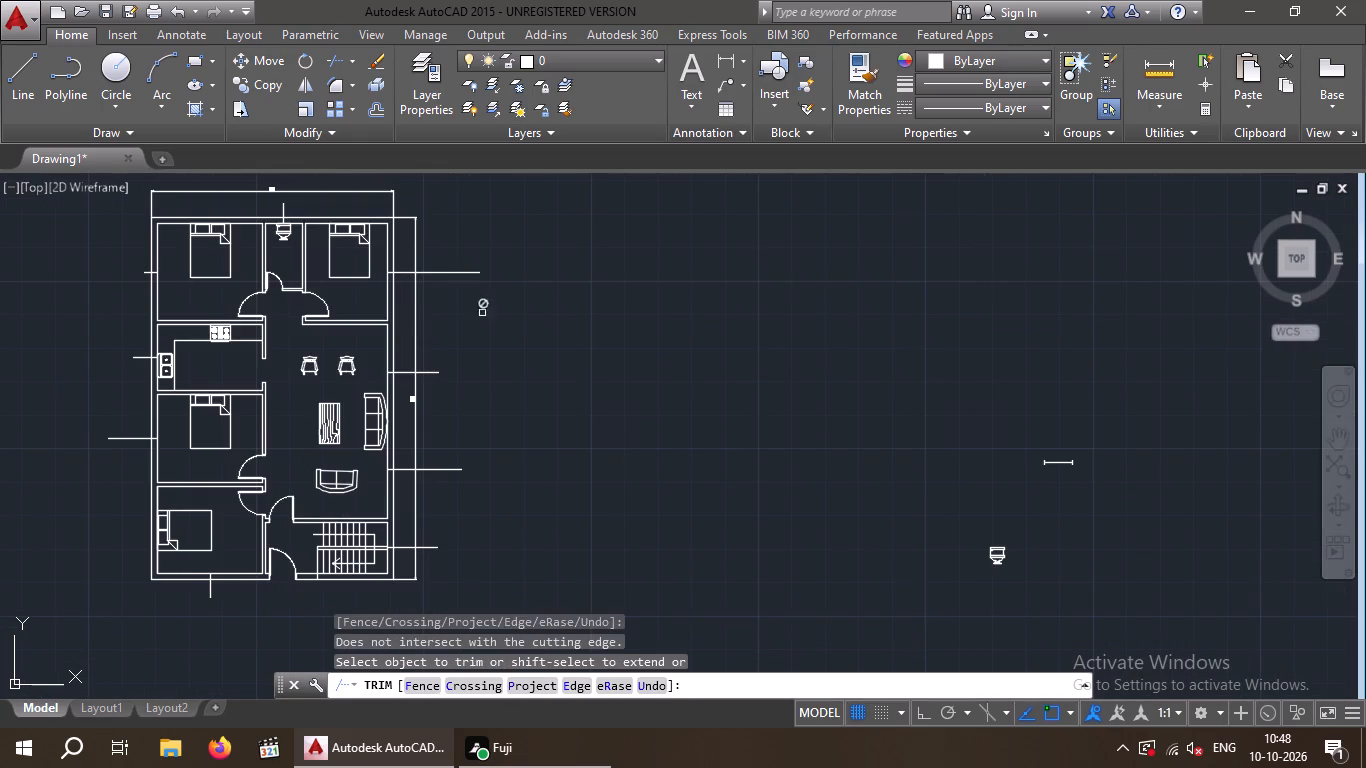
scroll(396, 273, "up", 4)
left_click(411, 225)
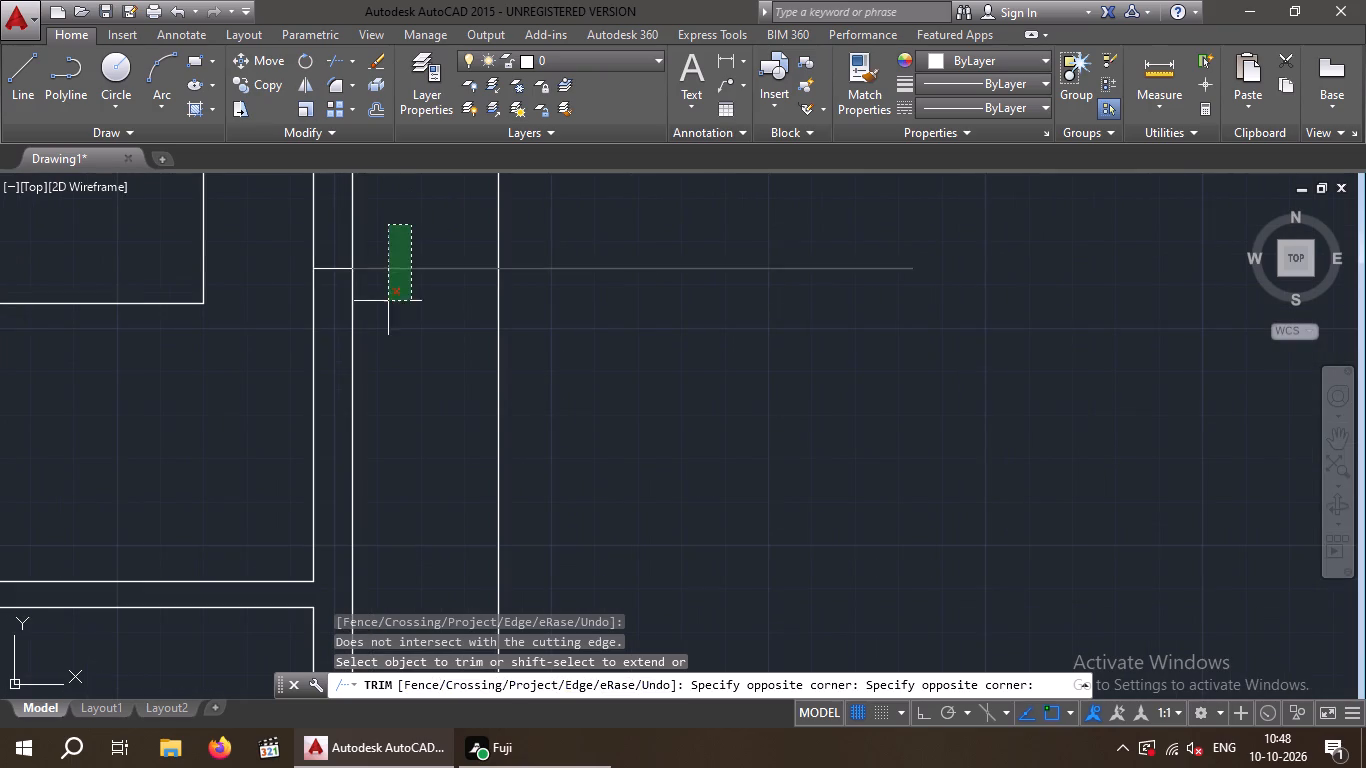
left_click(388, 301)
scroll(431, 350, "down", 4)
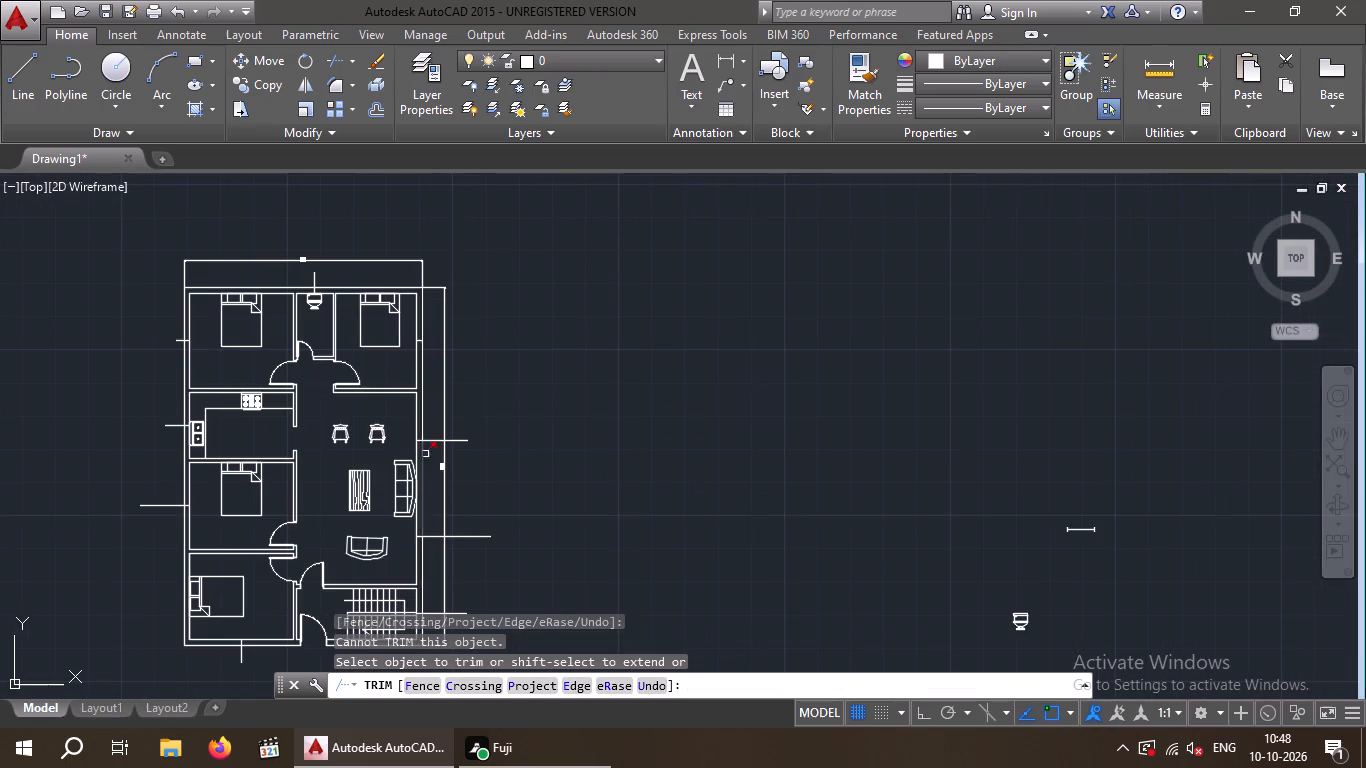
scroll(428, 453, "up", 3)
left_click_drag(443, 372, 443, 393)
left_click(429, 446)
Trim the two lower reference-line overhangs outside the right outer wall, beside the two-seat sofa and the staircase.
scroll(431, 453, "down", 2)
middle_click_drag(429, 450, 428, 229)
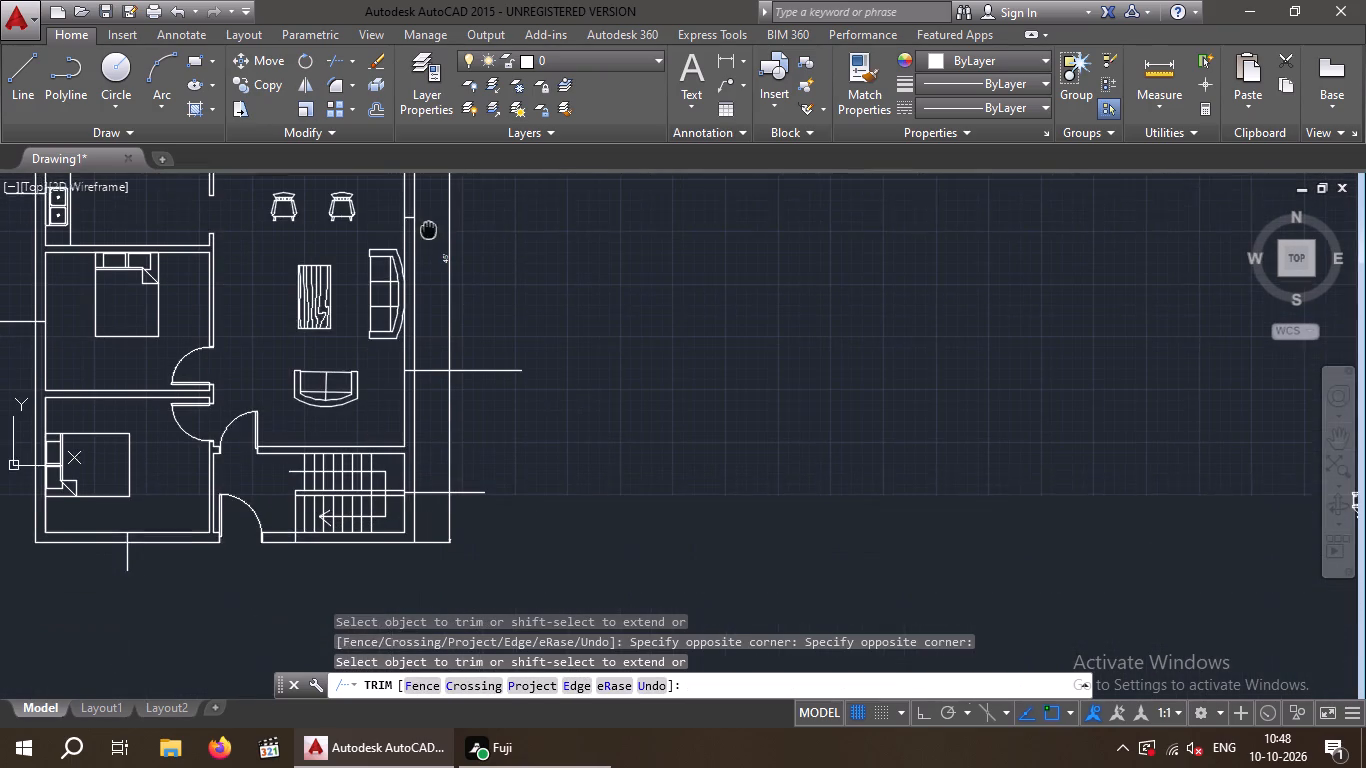
middle_click_drag(428, 229, 429, 226)
left_click_drag(433, 333, 437, 348)
left_click(434, 382)
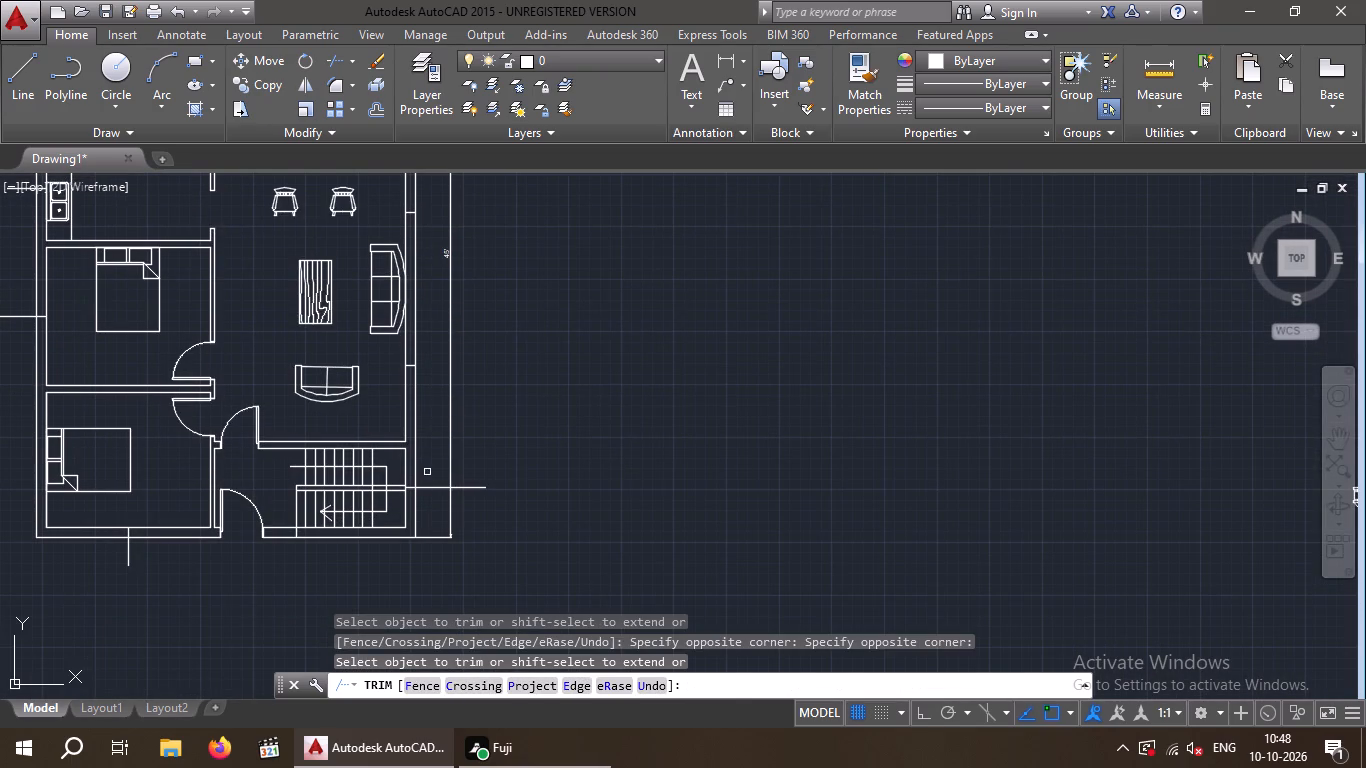
left_click(439, 458)
left_click(431, 505)
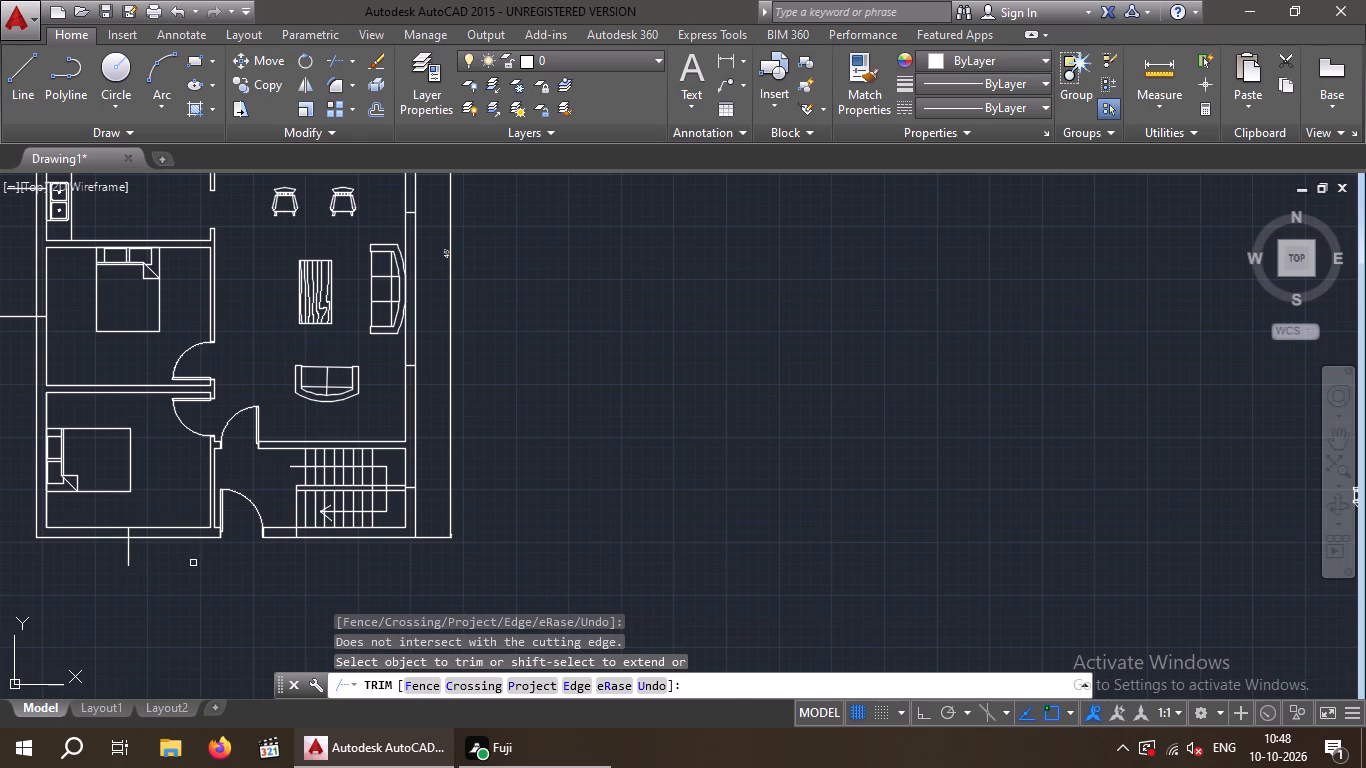
Trim the reference-line overhangs below the bottom bedroom and outside the left wall at the kitchen and middle bedroom.
left_click(193, 563)
left_click(109, 552)
left_click_drag(8, 273, 5, 303)
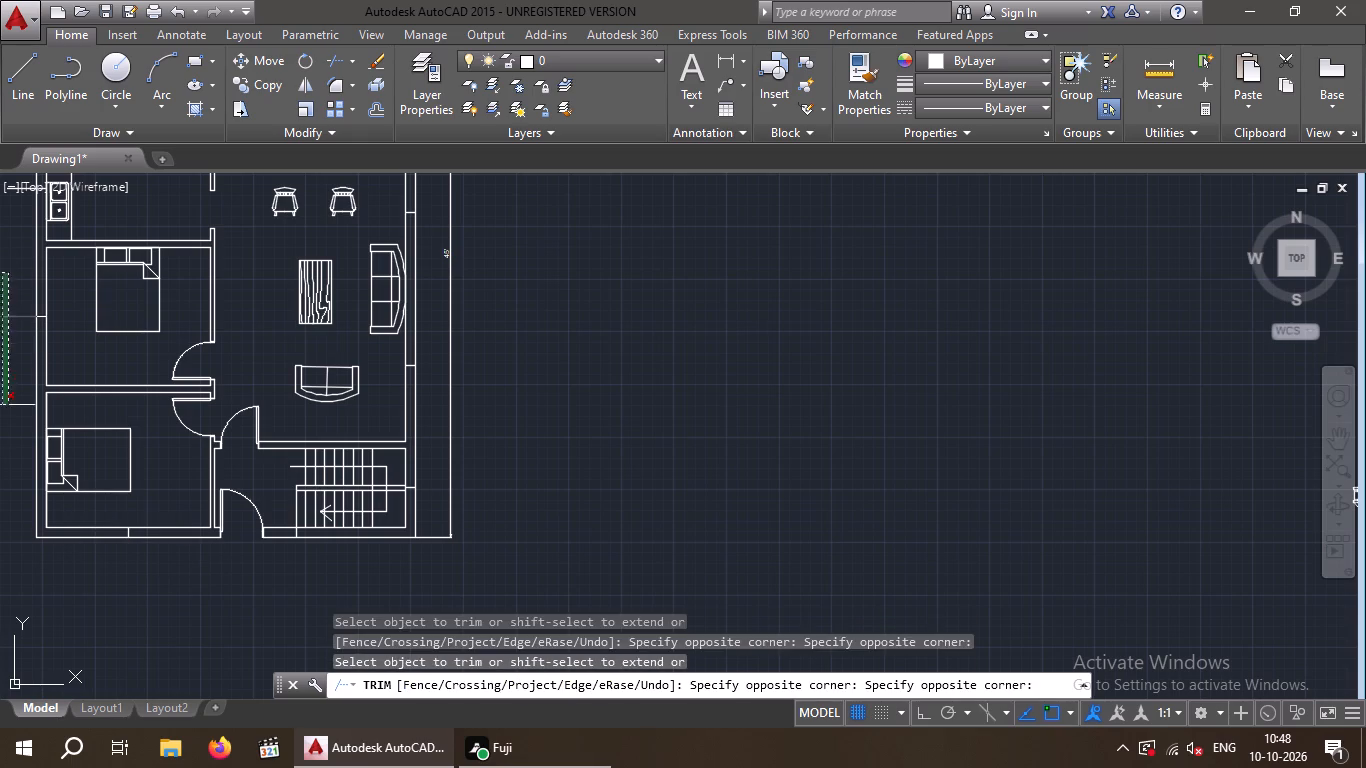
left_click(8, 357)
middle_click_drag(12, 359, 183, 430)
middle_click_drag(183, 457, 186, 510)
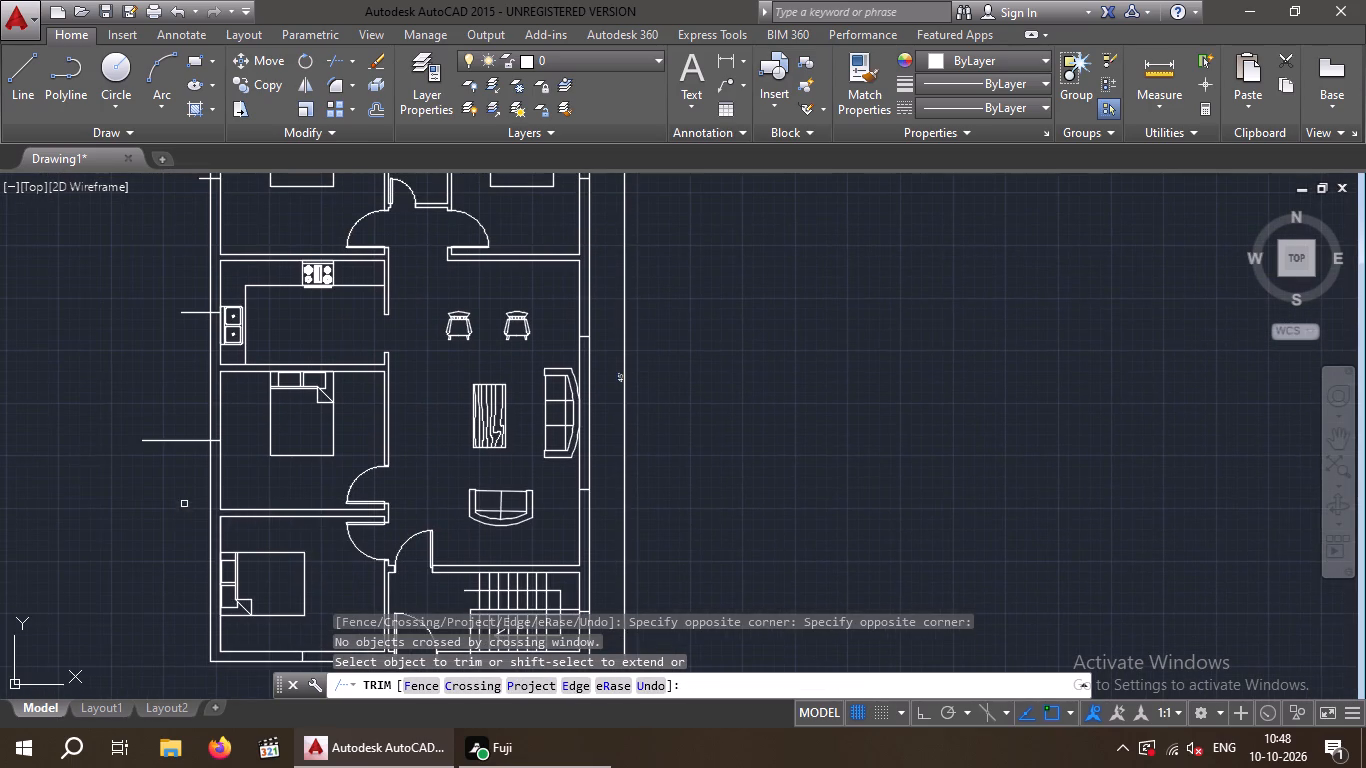
left_click_drag(182, 235, 184, 258)
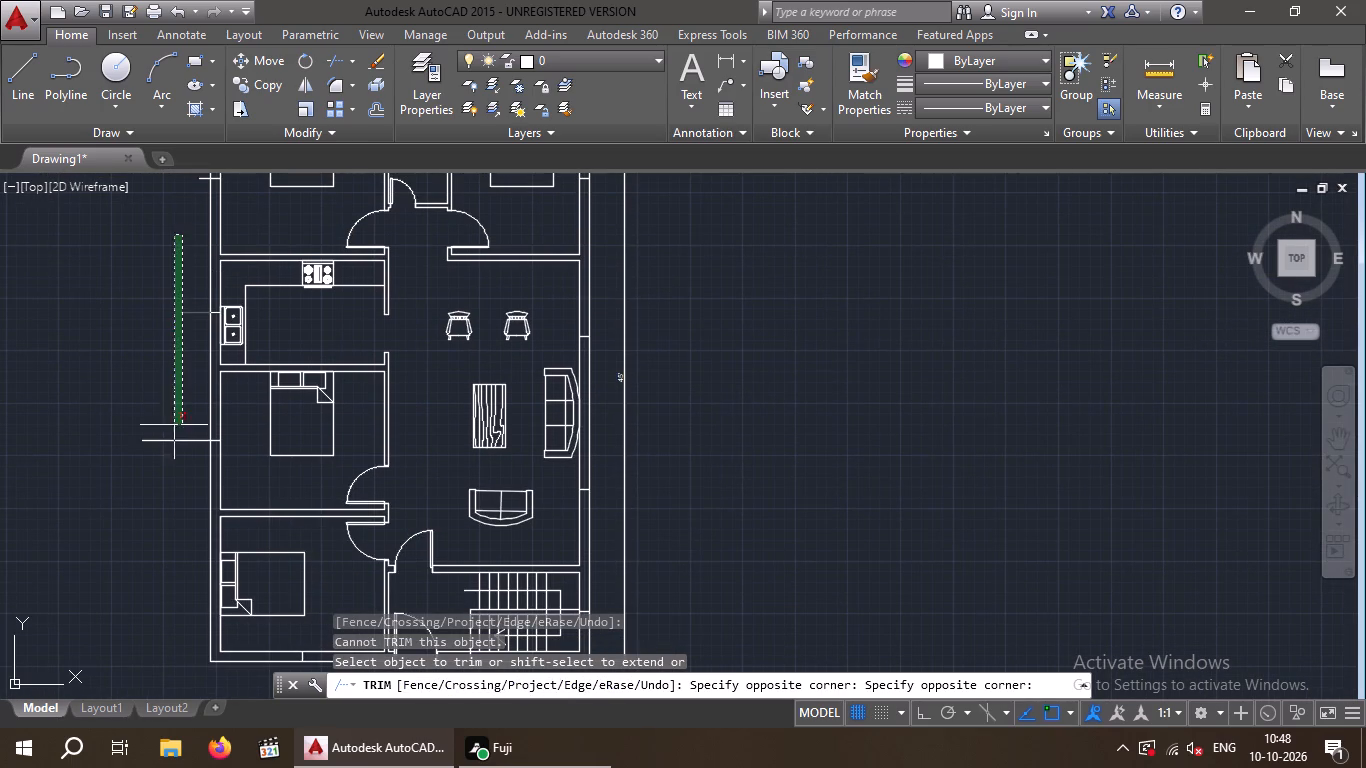
left_click(169, 468)
Trim the reference-line overhangs outside the upper-left bedroom's left wall and above the toilet's top wall.
scroll(150, 385, "down", 1)
middle_click_drag(150, 385, 84, 563)
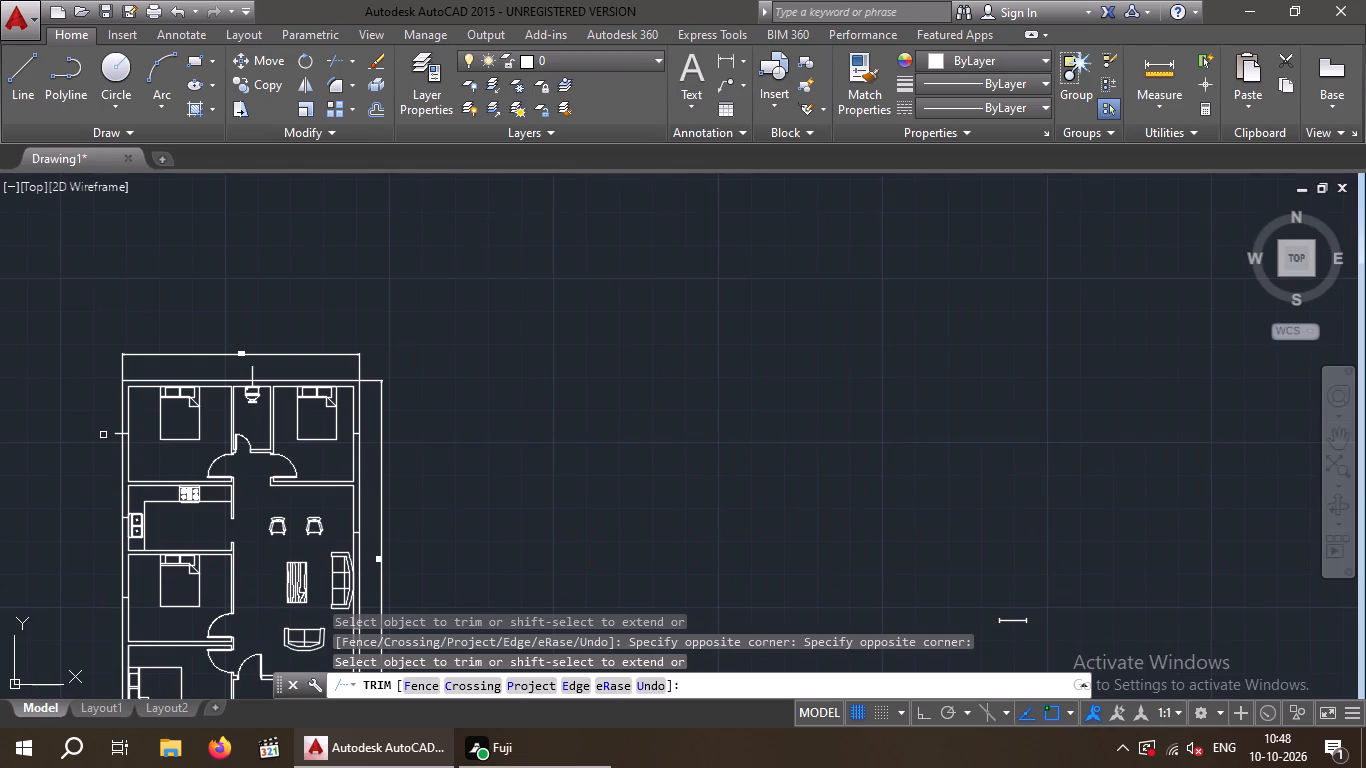
scroll(104, 430, "up", 5)
left_click_drag(204, 376, 218, 400)
left_click(224, 490)
scroll(197, 485, "down", 2)
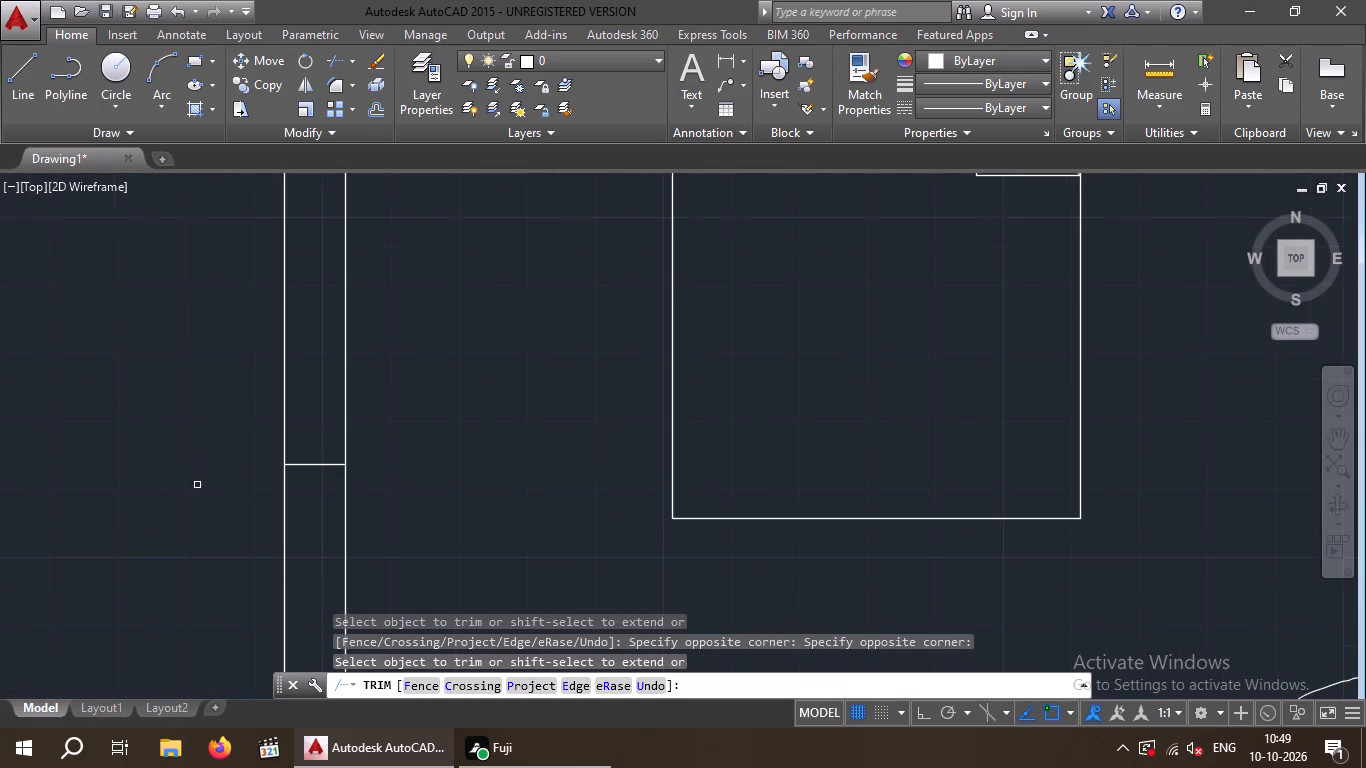
scroll(197, 485, "down", 3)
scroll(420, 375, "up", 3)
left_click_drag(544, 400, 397, 397)
left_click(321, 388)
scroll(536, 378, "down", 1)
key("Escape")
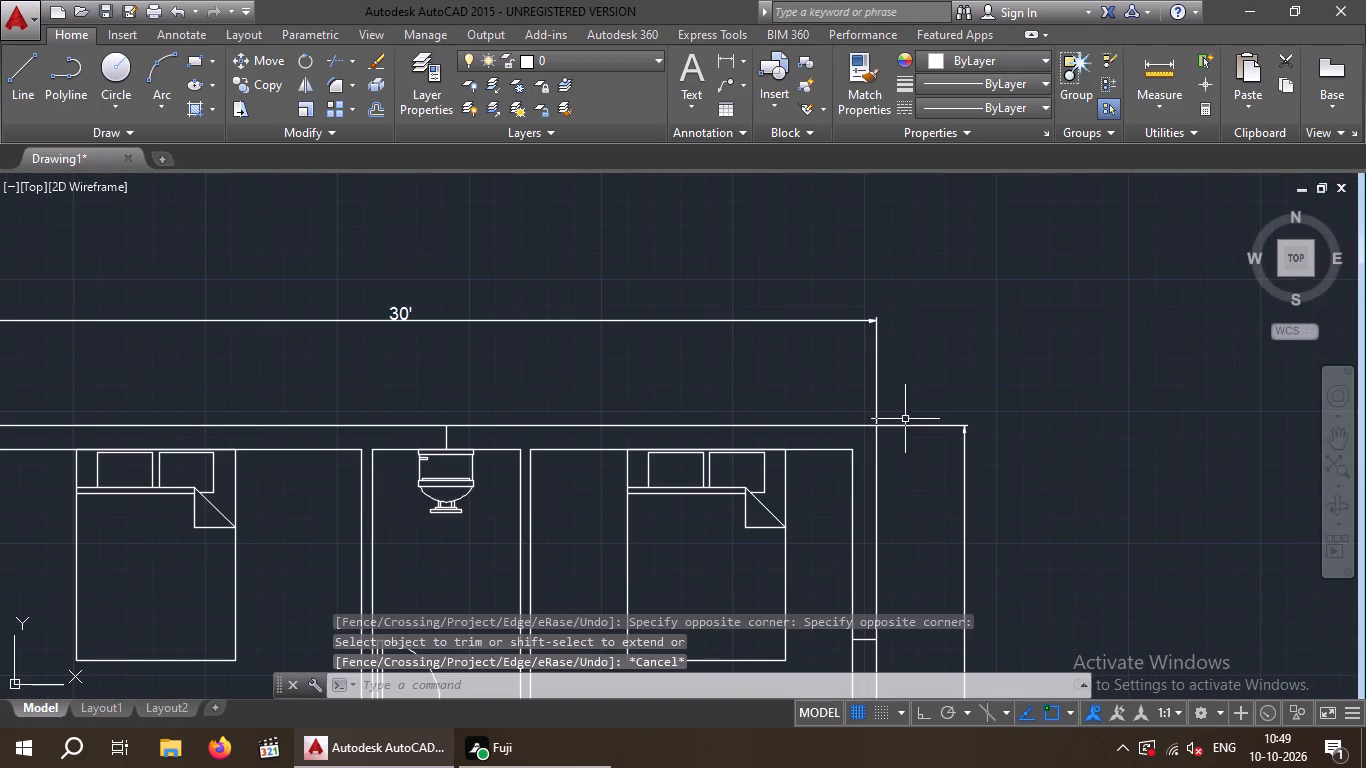
Copy the standalone window block from its midpoint to the midpoint of the reference line in the bottom bedroom's outer wall.
middle_click_drag(1157, 406, 925, 192)
scroll(992, 257, "down", 3)
scroll(1047, 404, "down", 1)
middle_click_drag(1046, 404, 1038, 402)
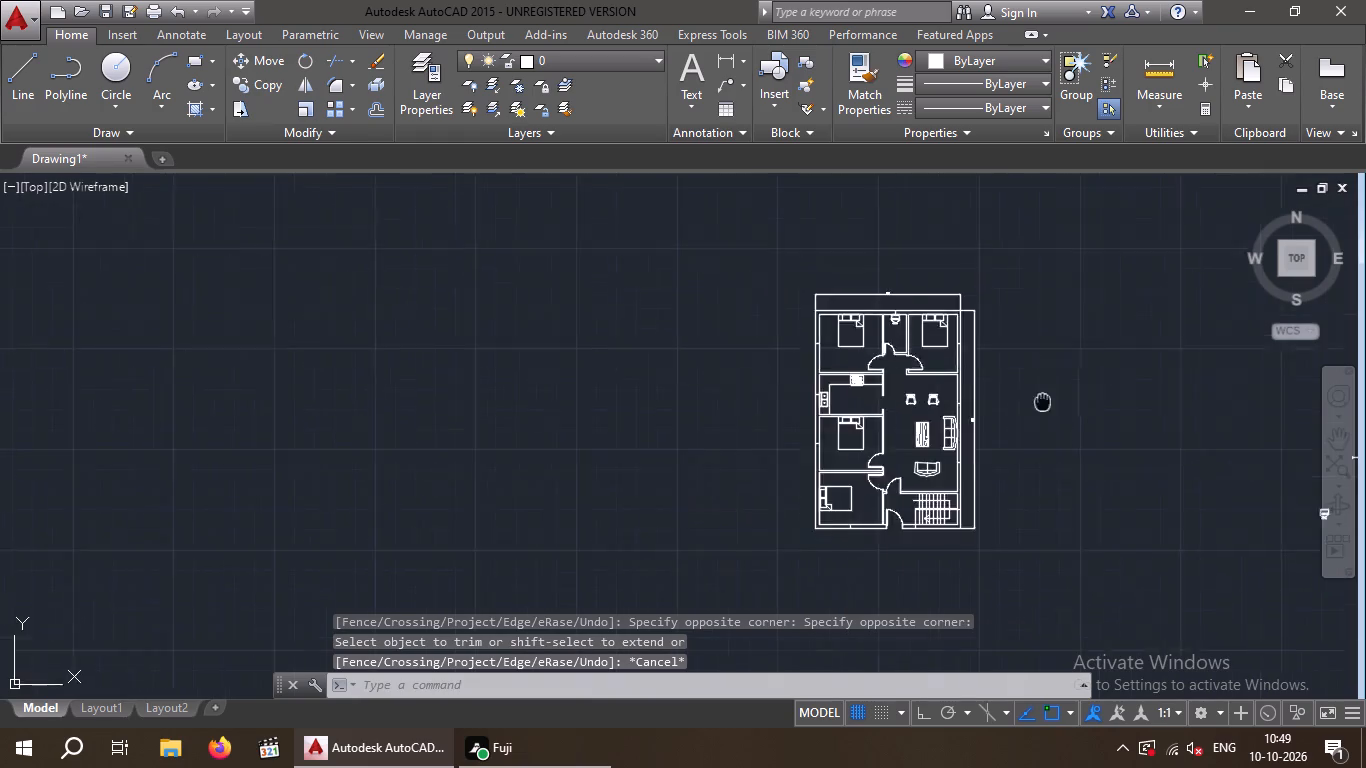
middle_click_drag(1038, 402, 733, 316)
scroll(1061, 401, "up", 1)
scroll(1061, 401, "down", 1)
scroll(1061, 401, "up", 1)
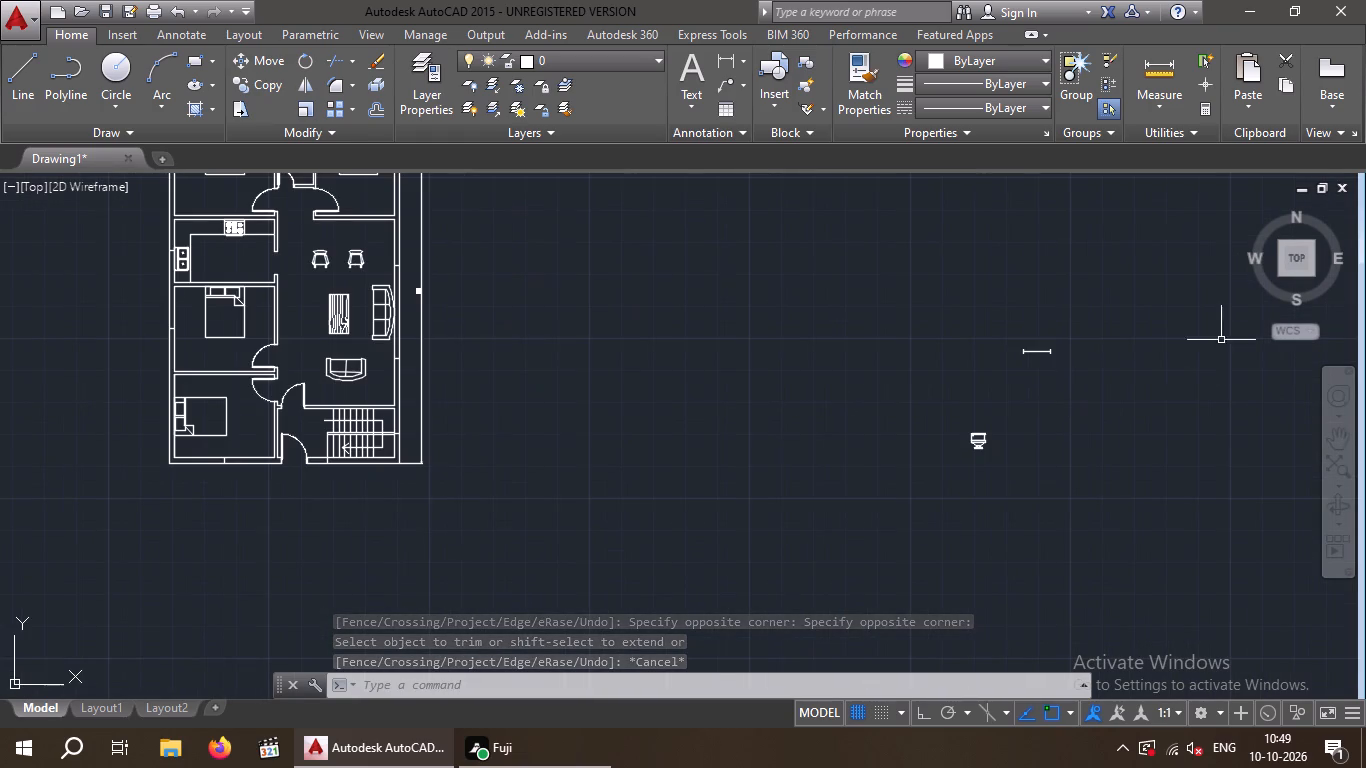
left_click_drag(1149, 336, 1043, 332)
left_click(964, 390)
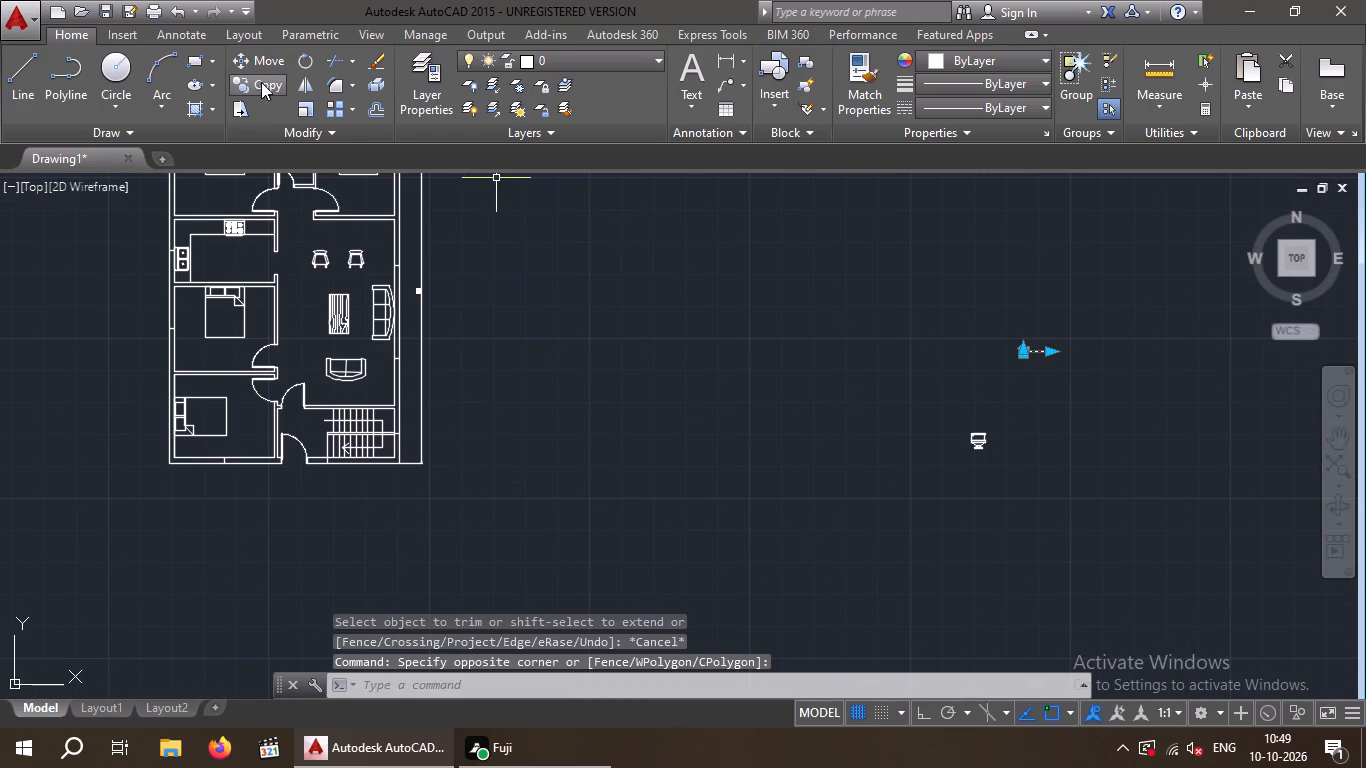
left_click(261, 82)
scroll(1038, 364, "up", 4)
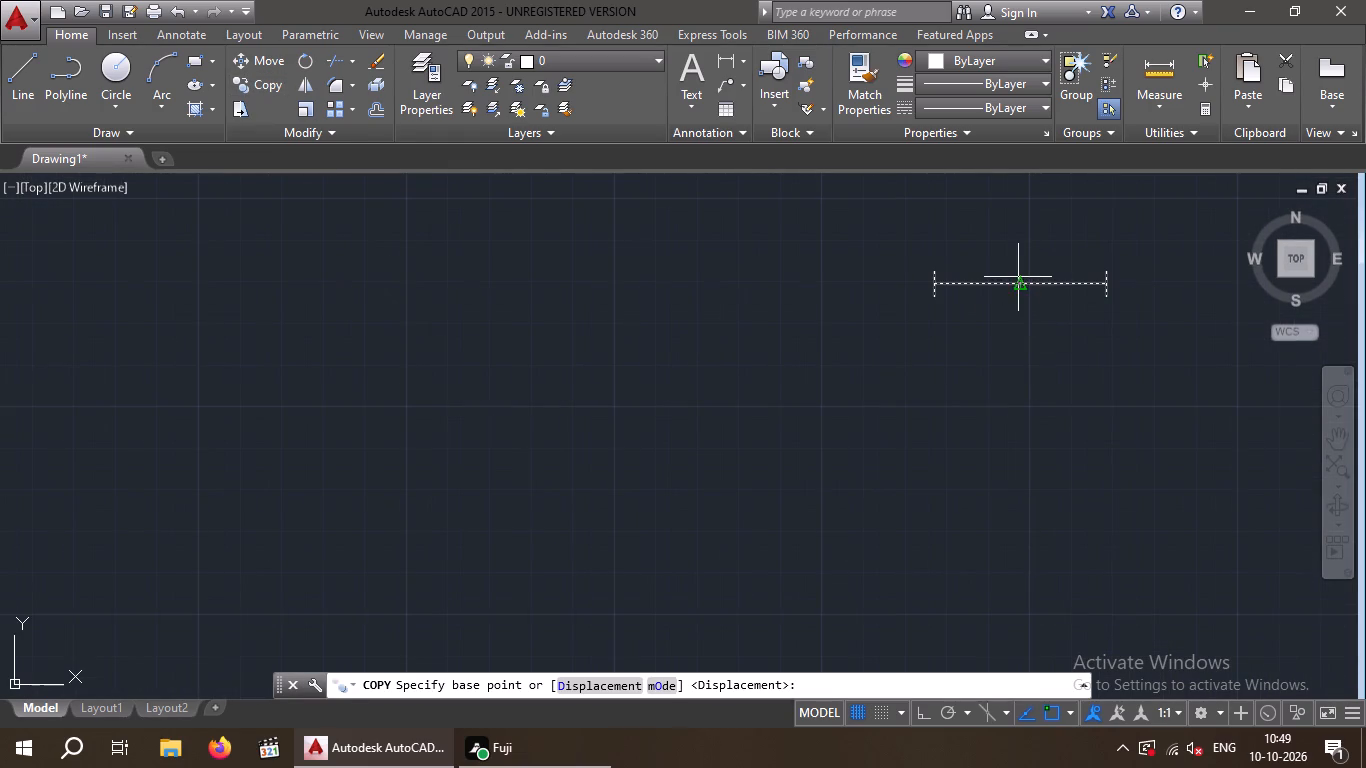
left_click(1024, 283)
scroll(312, 543, "down", 1)
middle_click_drag(327, 541, 590, 487)
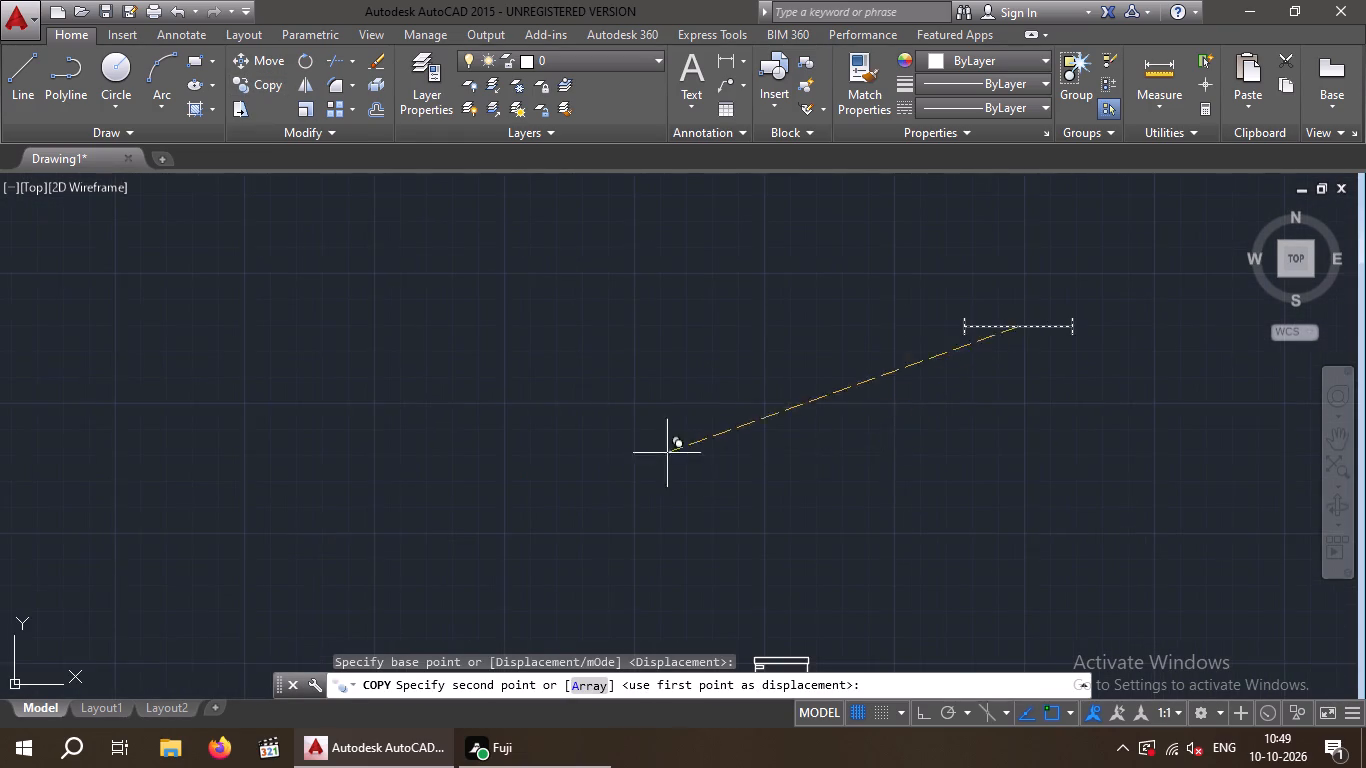
scroll(531, 461, "down", 3)
middle_click_drag(197, 488, 893, 499)
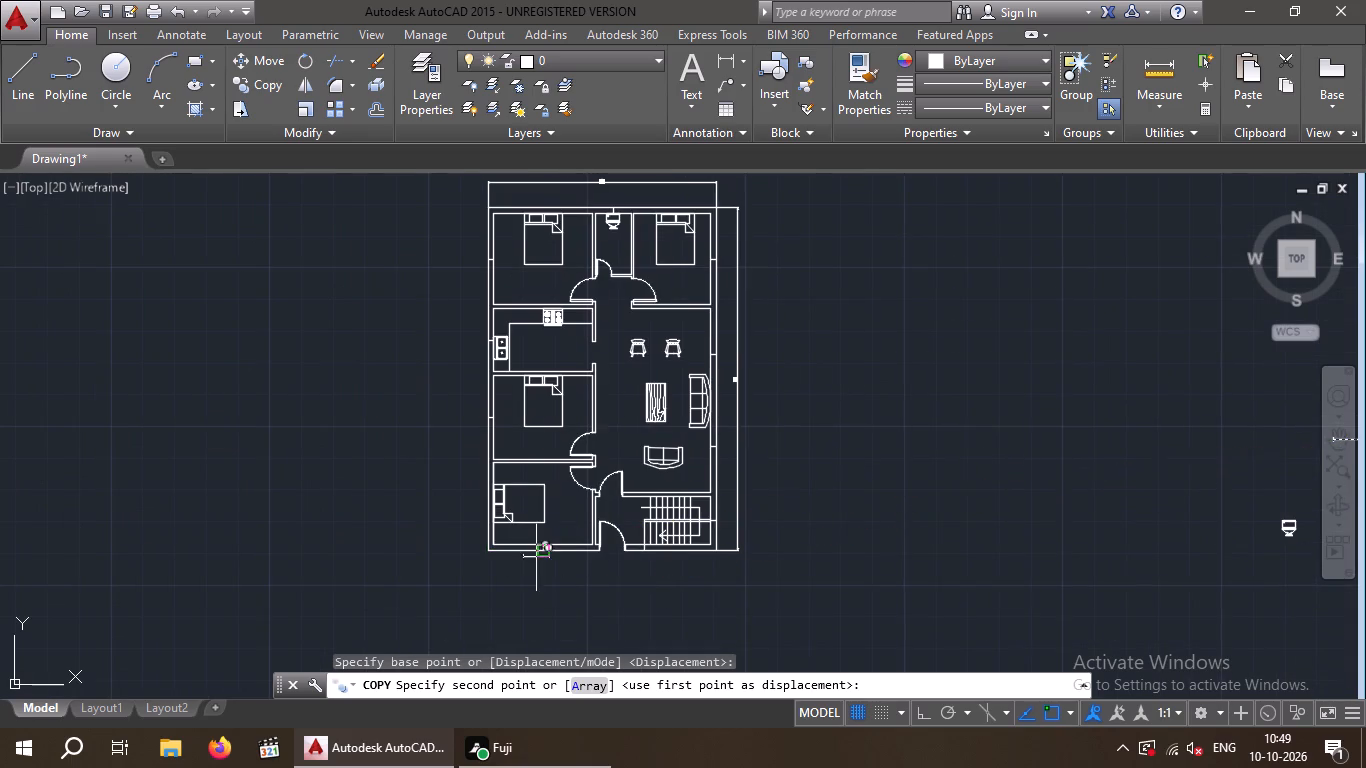
scroll(536, 558, "up", 5)
left_click(588, 467)
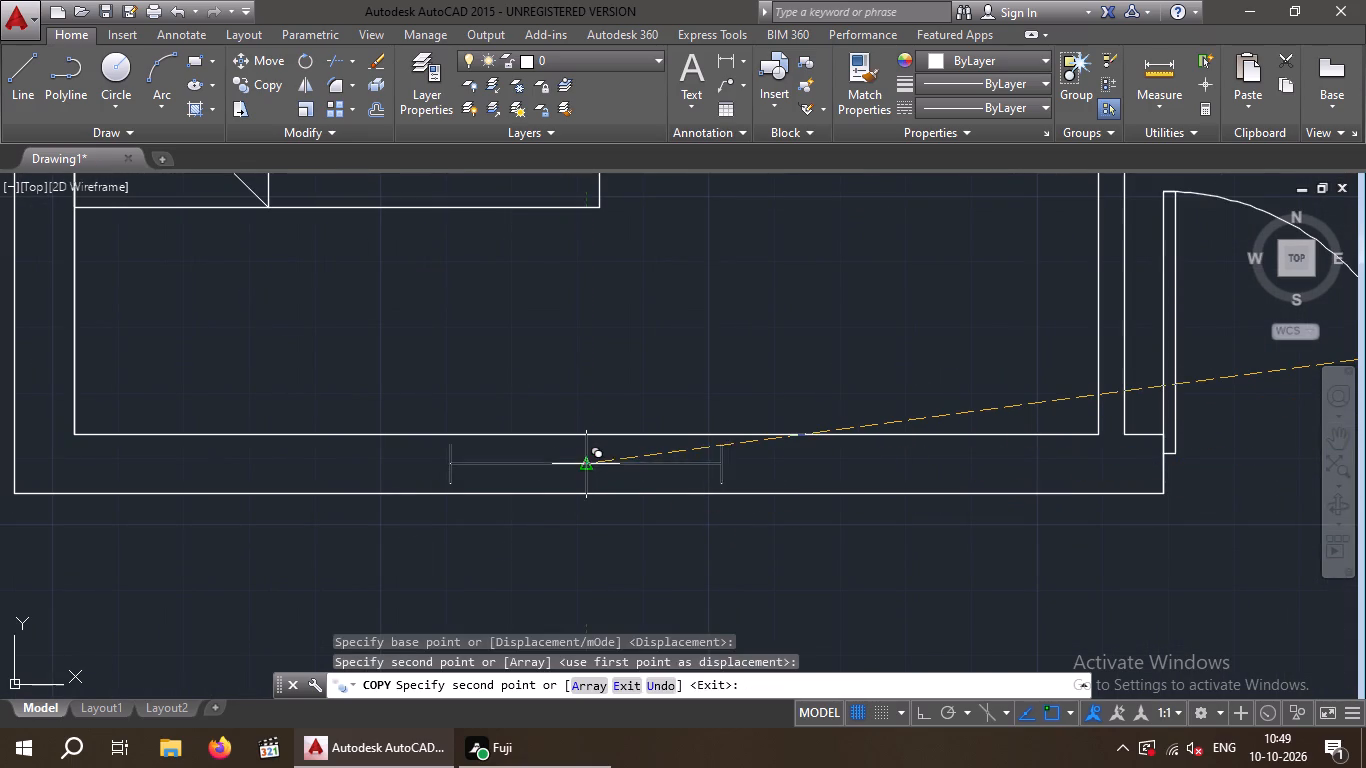
key("Escape")
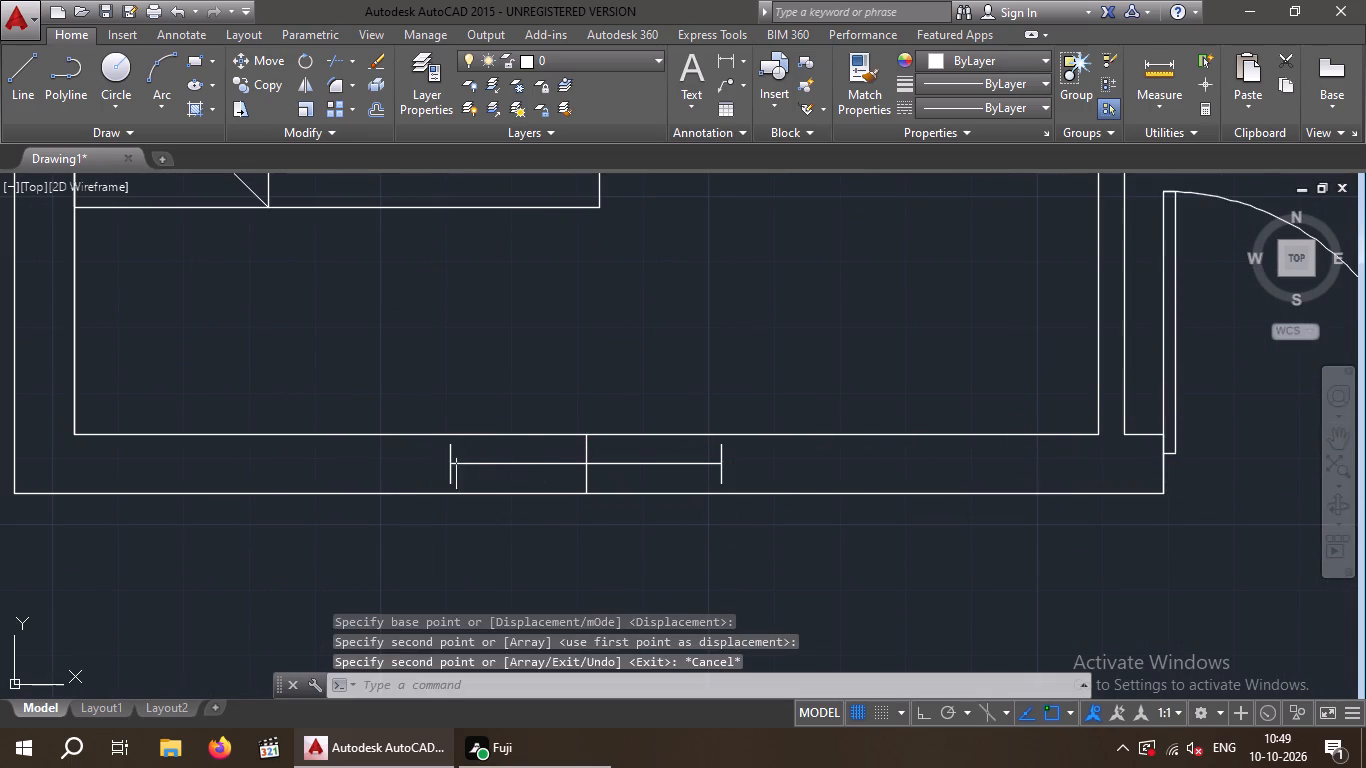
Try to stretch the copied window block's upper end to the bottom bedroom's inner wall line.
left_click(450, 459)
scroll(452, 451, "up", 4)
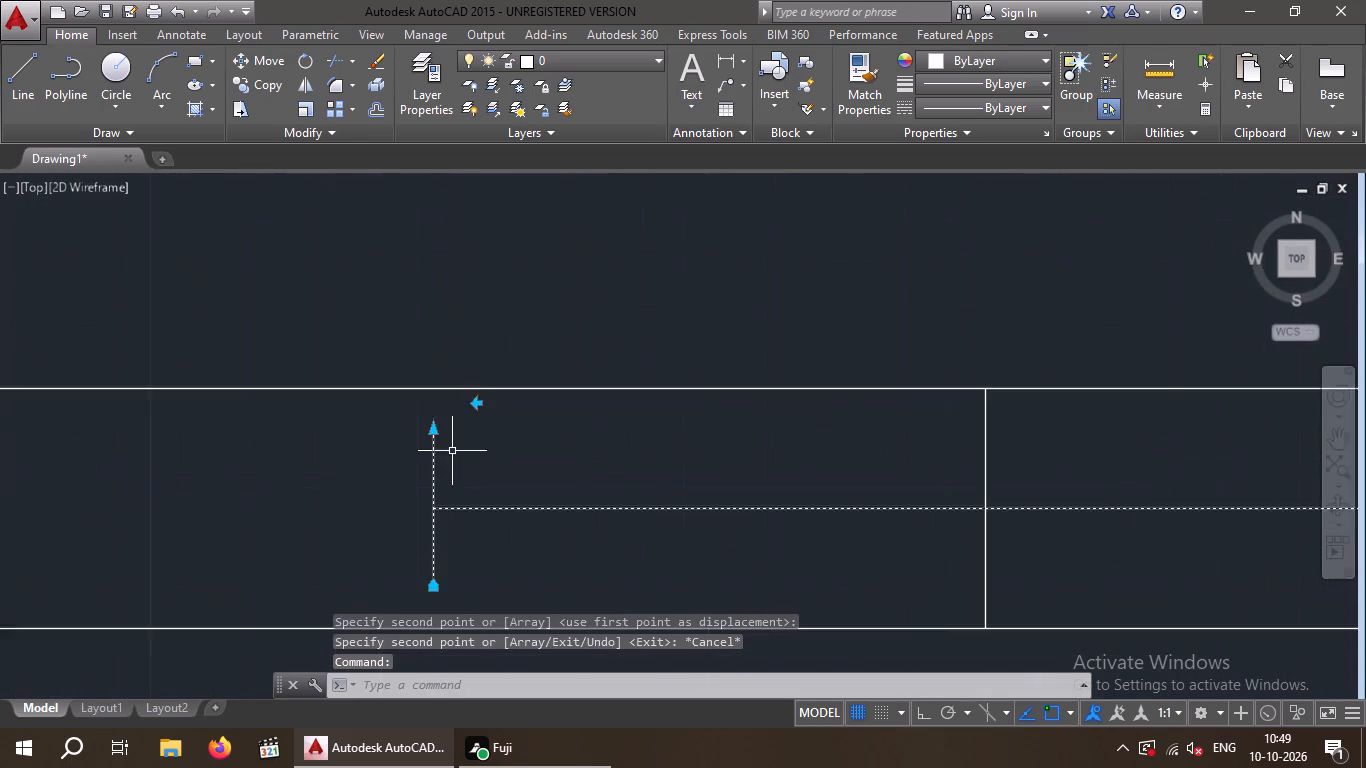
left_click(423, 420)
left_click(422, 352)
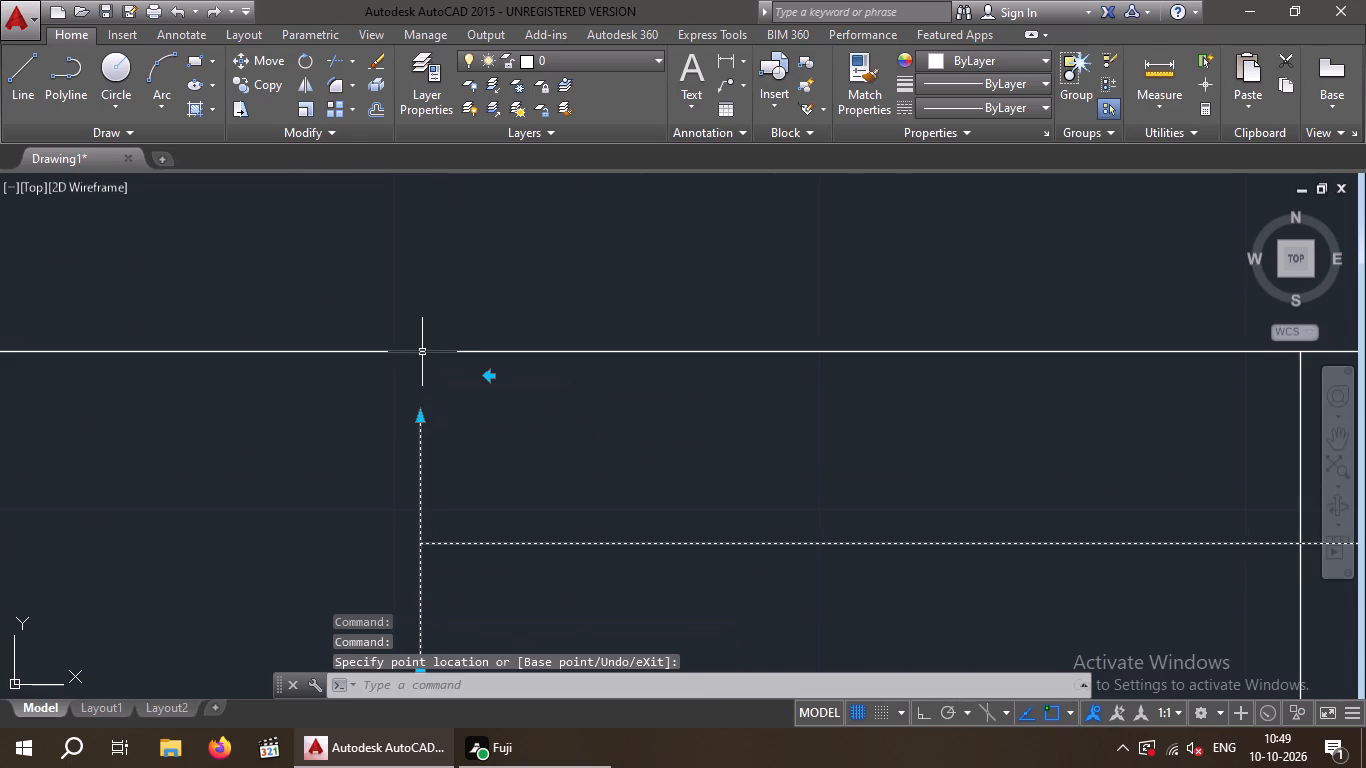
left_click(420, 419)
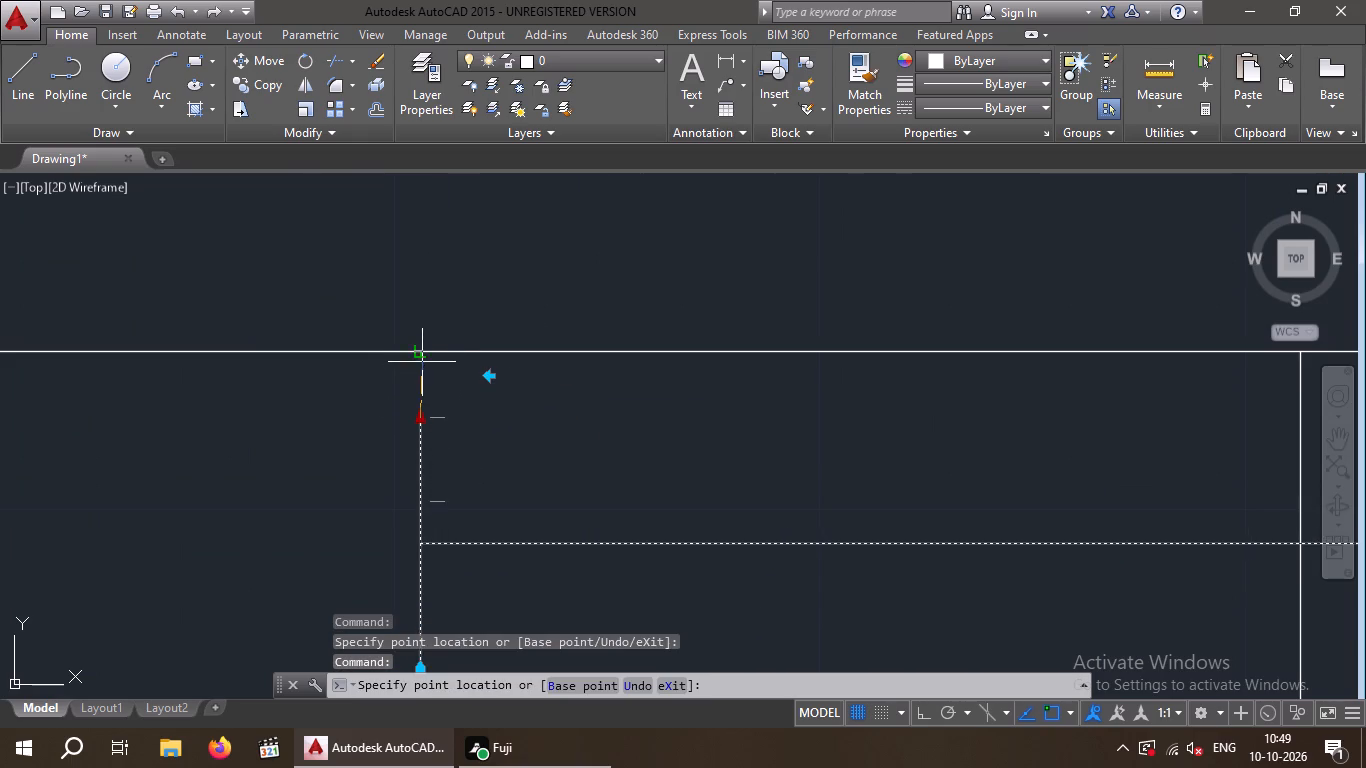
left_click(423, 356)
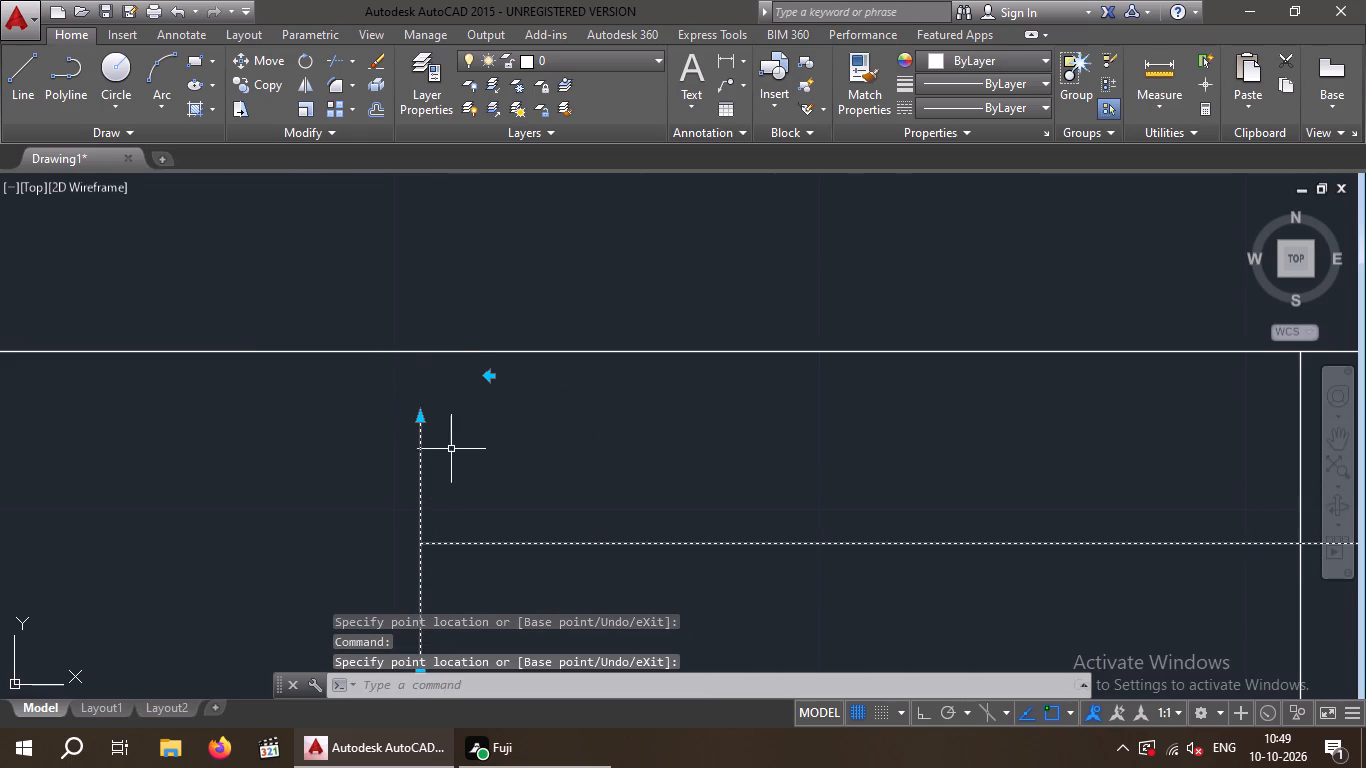
Examine both ends of the copied window block against the bottom bedroom's wall lines, and deselect it.
scroll(455, 450, "down", 1)
scroll(455, 450, "up", 1)
scroll(467, 513, "down", 1)
middle_click_drag(465, 513, 434, 446)
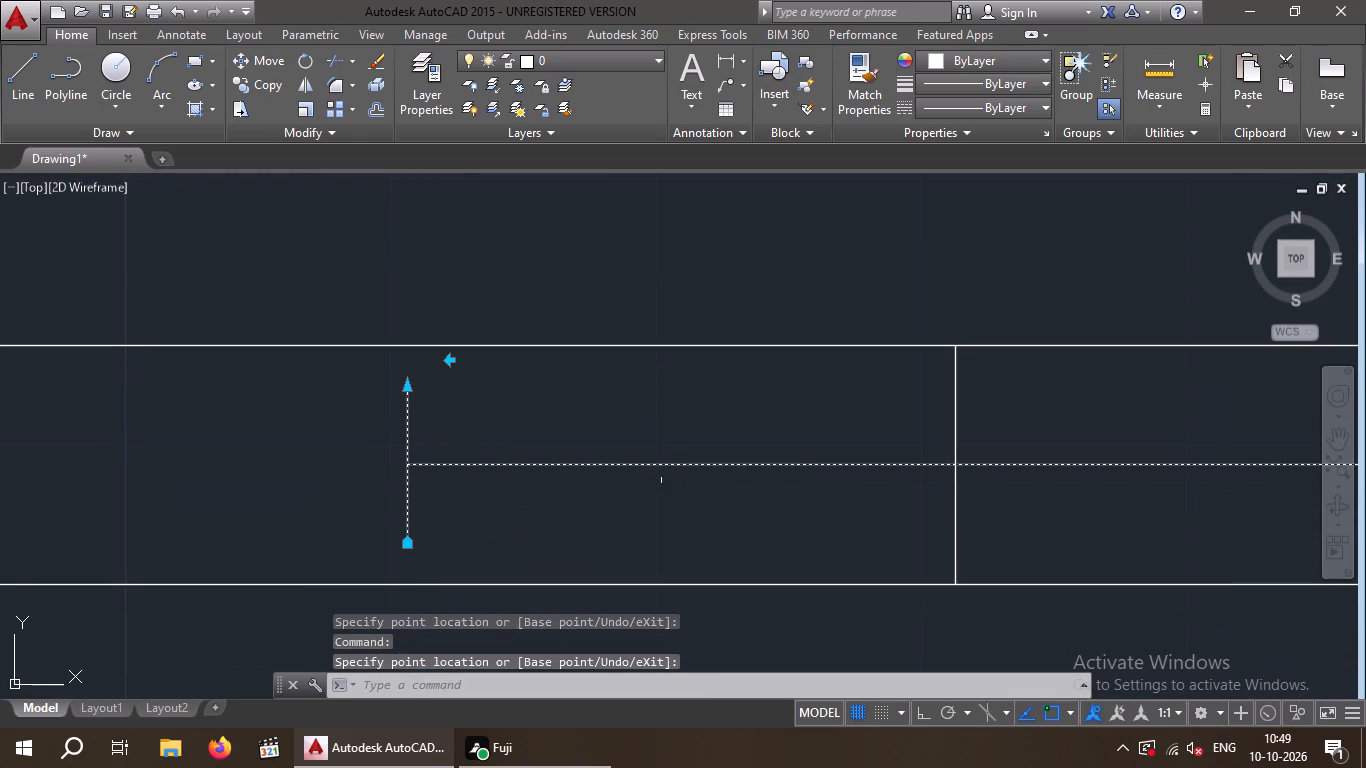
scroll(919, 480, "down", 2)
scroll(919, 480, "up", 1)
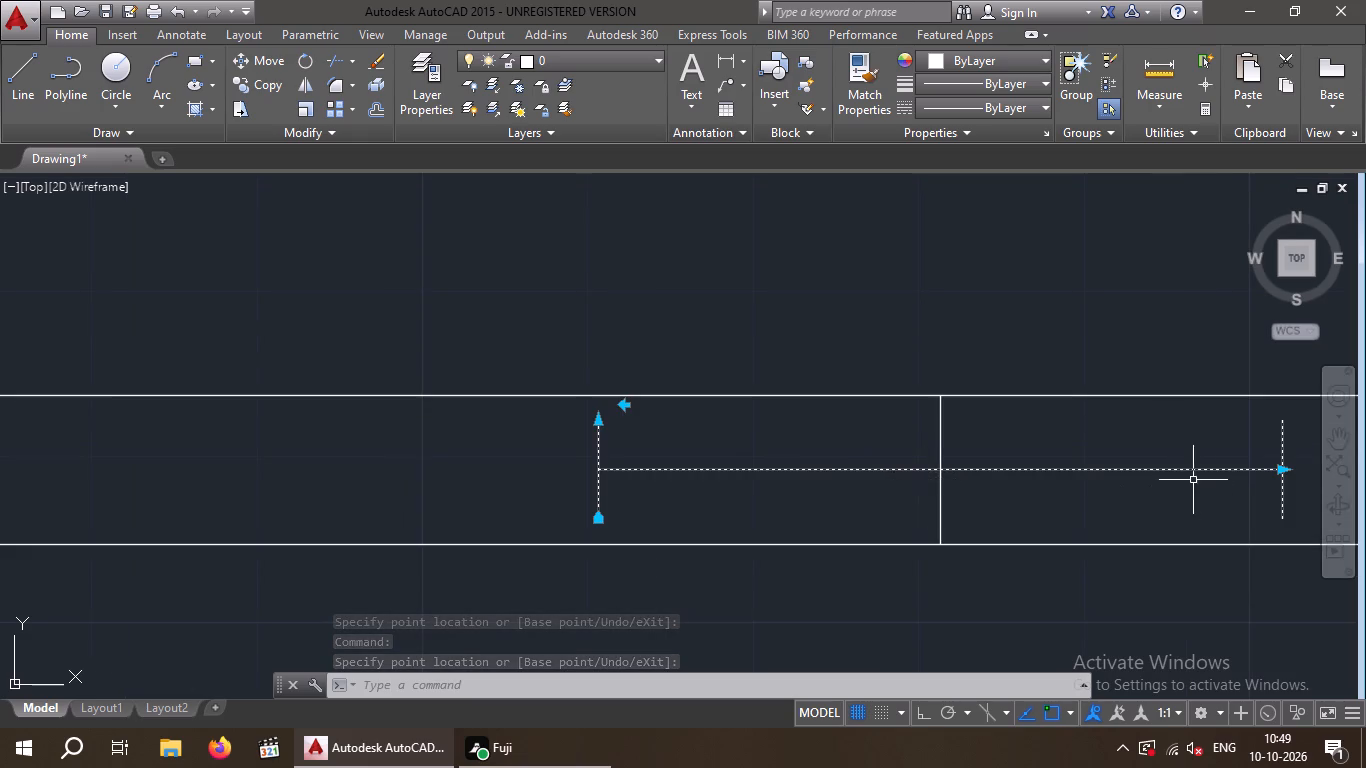
scroll(1188, 480, "down", 2)
middle_click_drag(1166, 485, 599, 488)
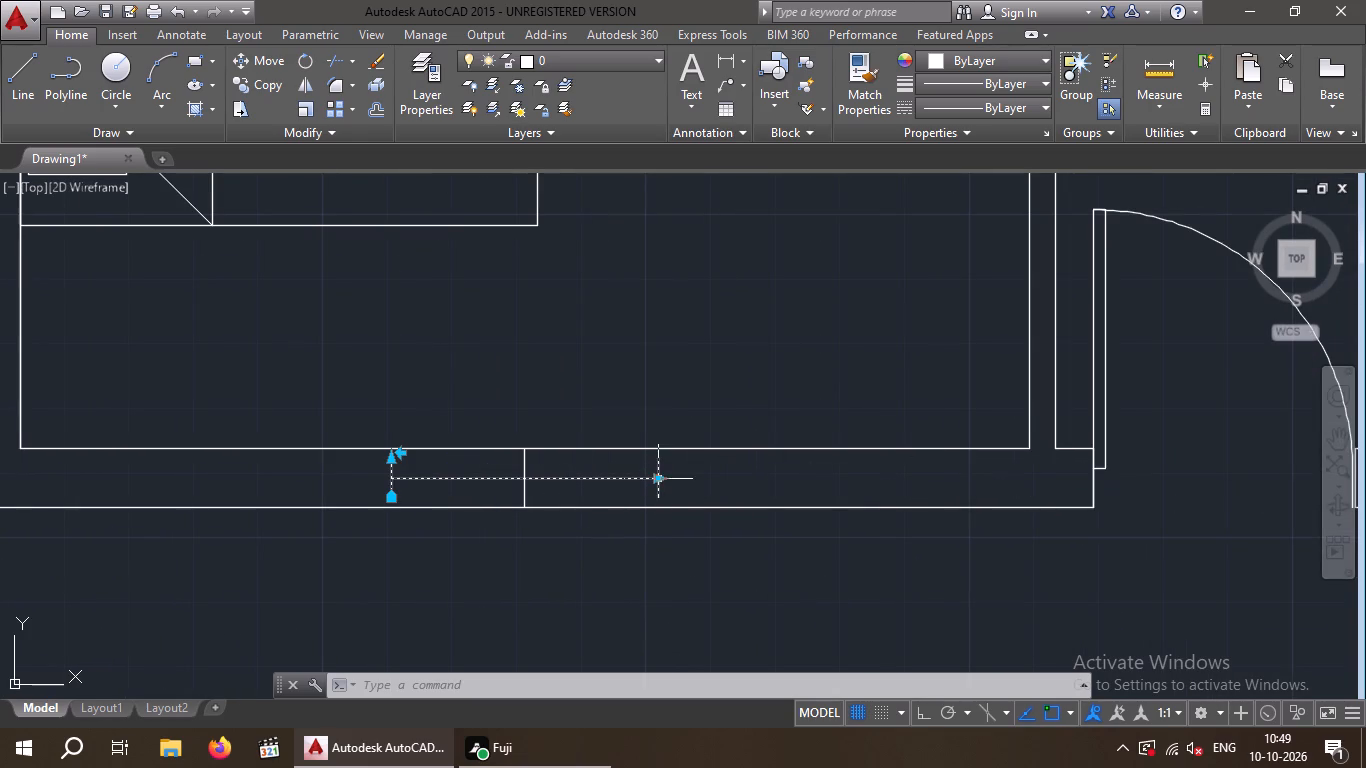
scroll(630, 514, "down", 3)
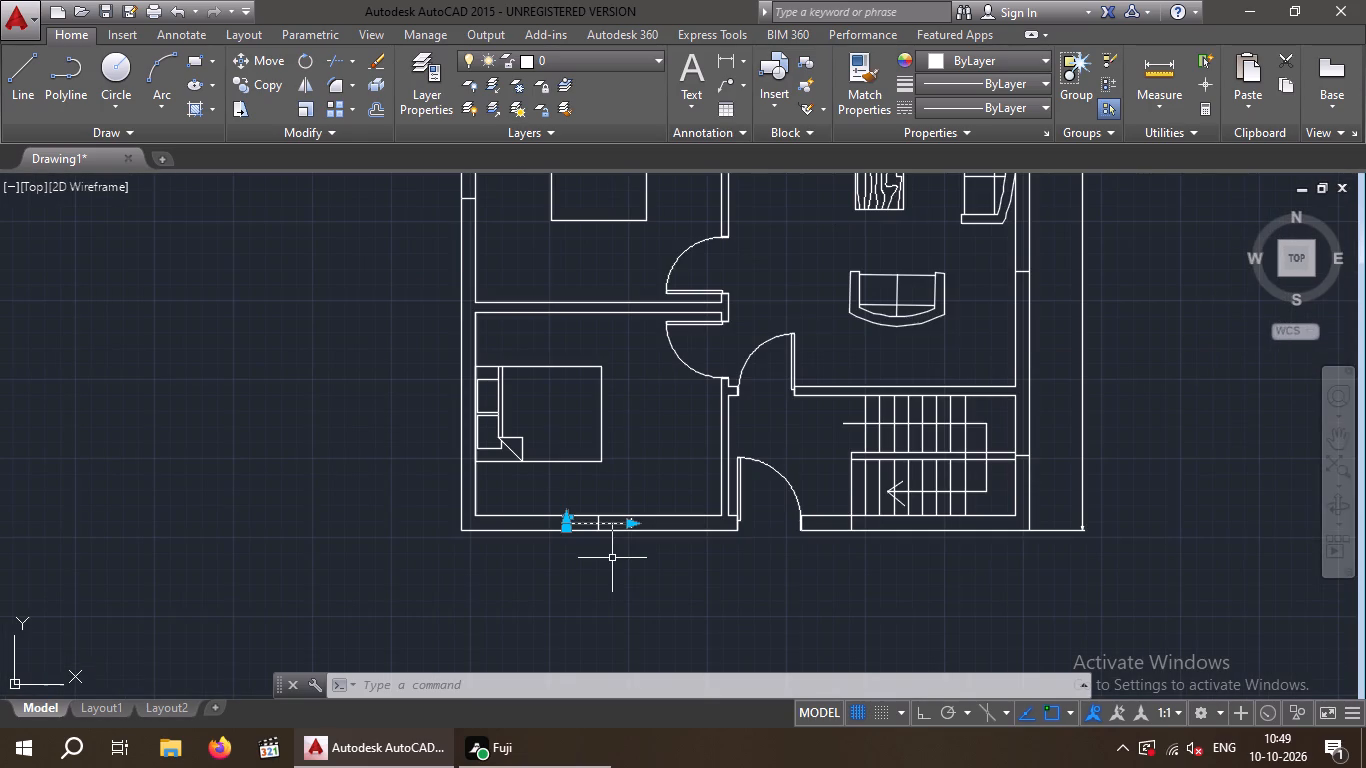
middle_click_drag(612, 558, 448, 598)
key("Escape")
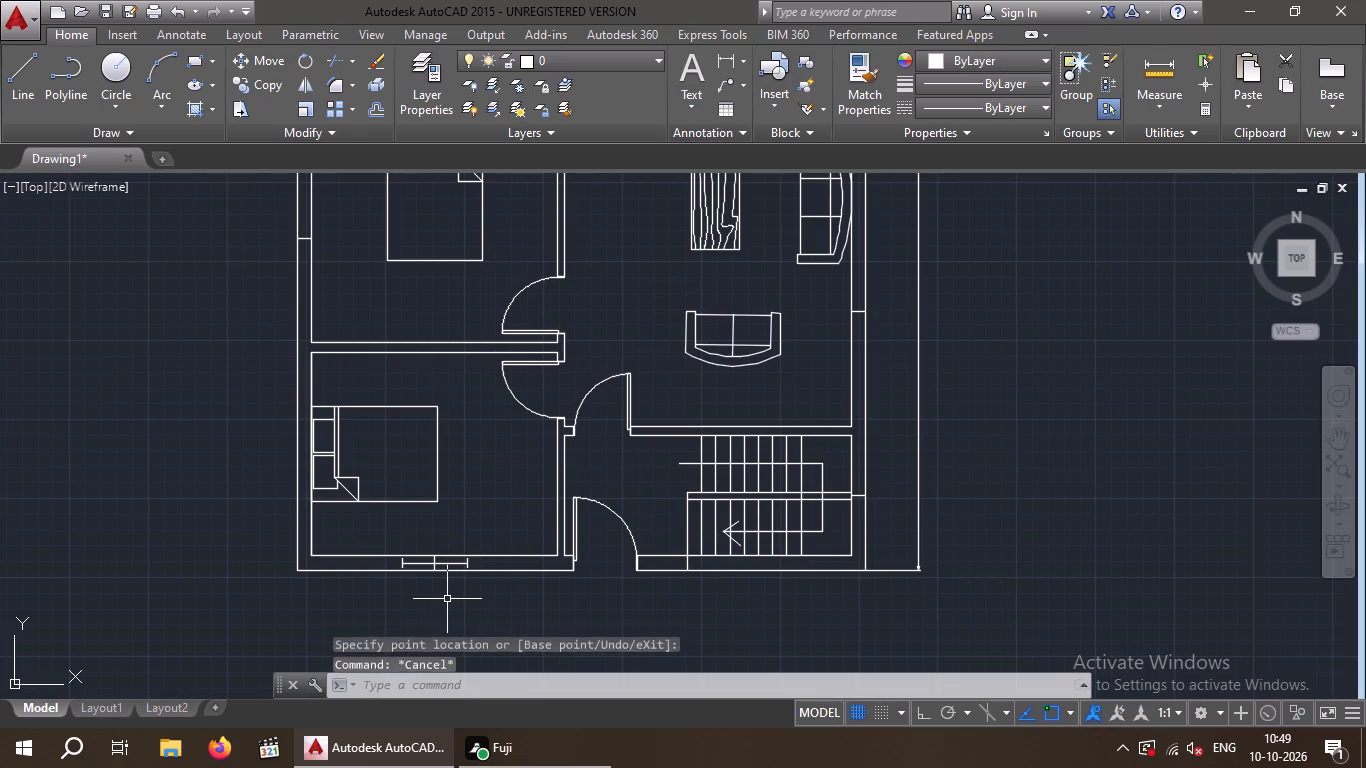
scroll(488, 570, "up", 1)
scroll(488, 570, "down", 1)
scroll(488, 570, "up", 4)
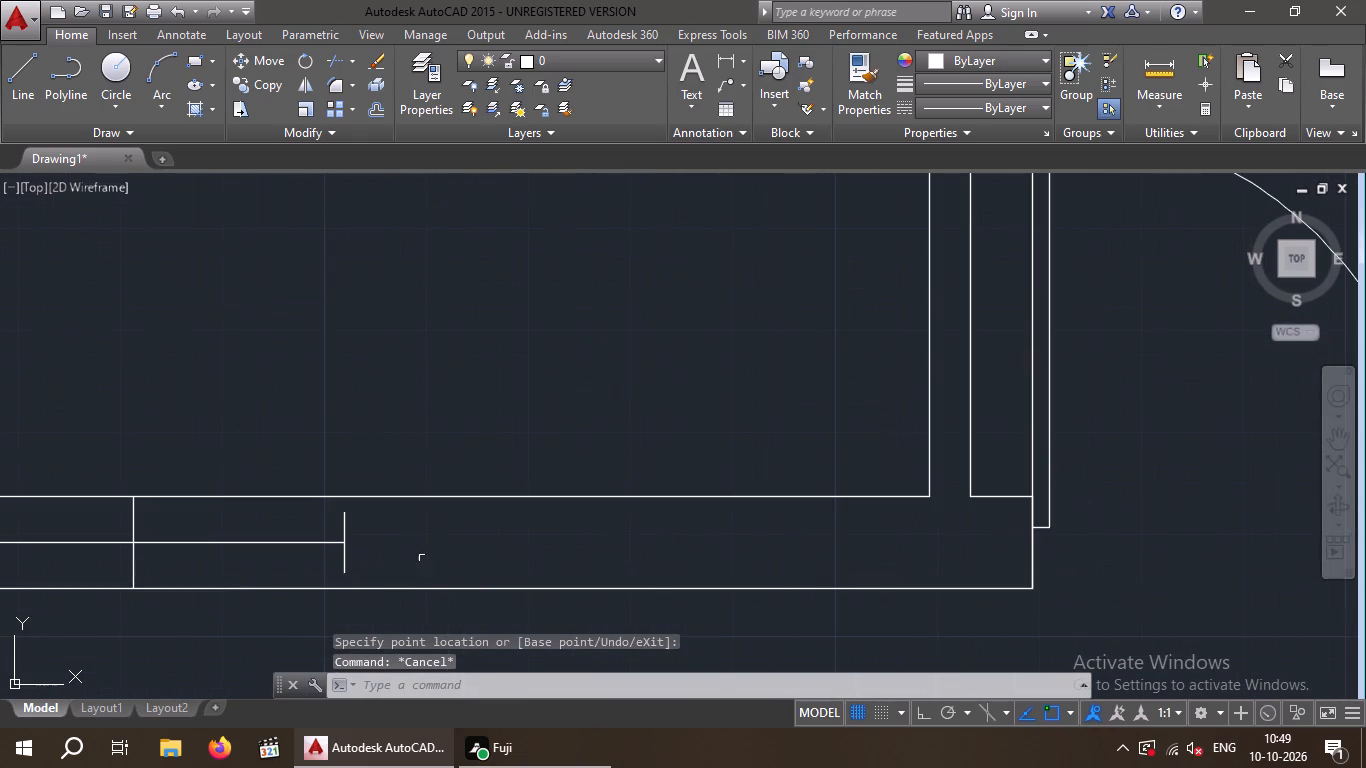
Delete the copied window block from the bottom bedroom's outer wall.
left_click_drag(424, 541, 338, 557)
left_click(293, 557)
key("Delete")
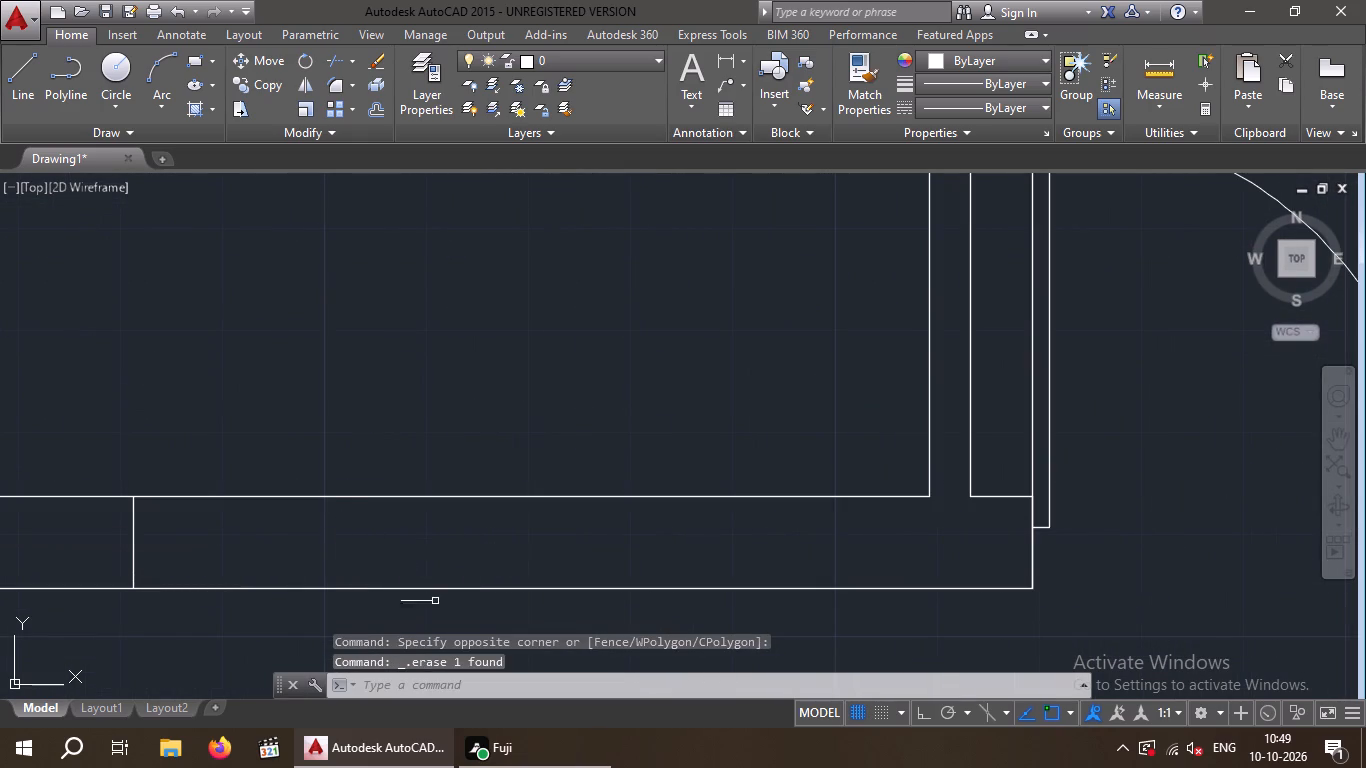
With Ortho on, draw a 3' horizontal line in the empty space to the right of the floor plan.
scroll(485, 608, "down", 6)
middle_click_drag(543, 582, 258, 554)
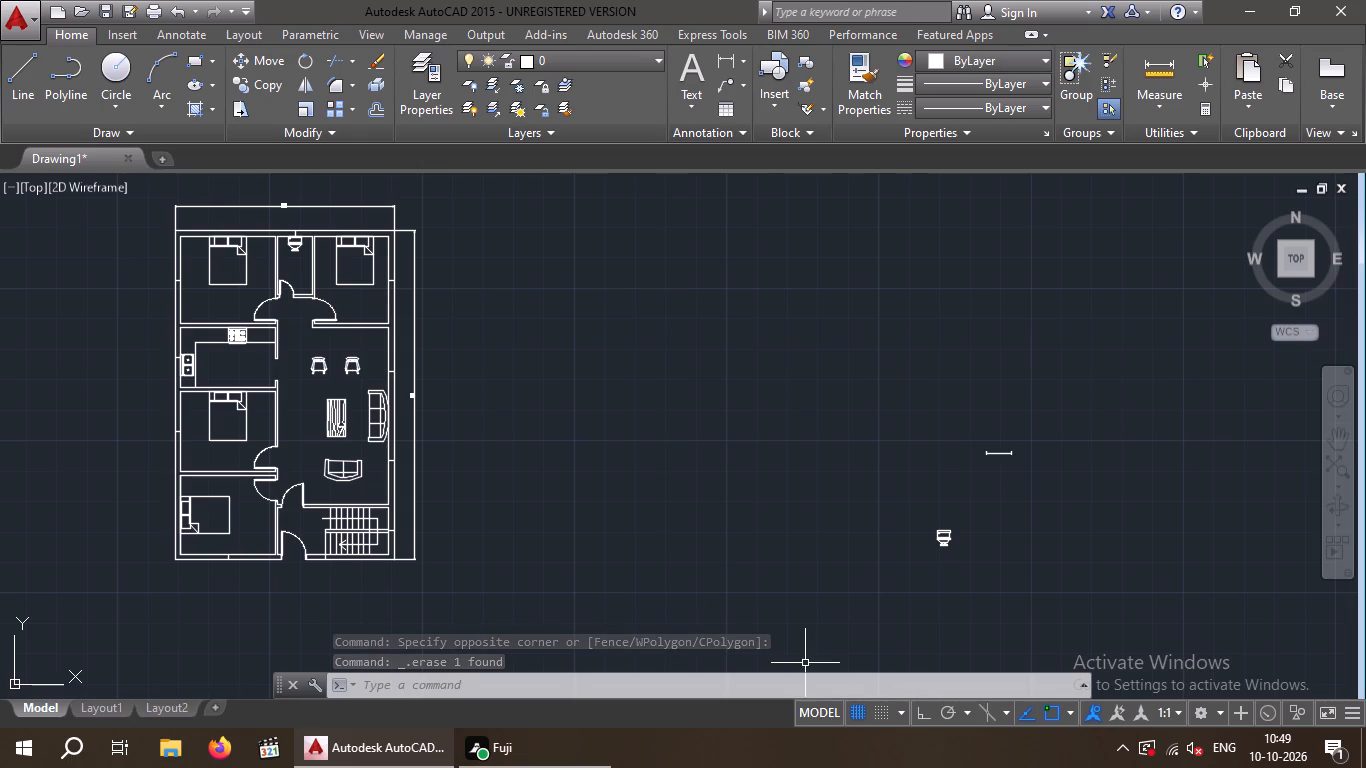
key("Escape")
key("Escape")
key("l")
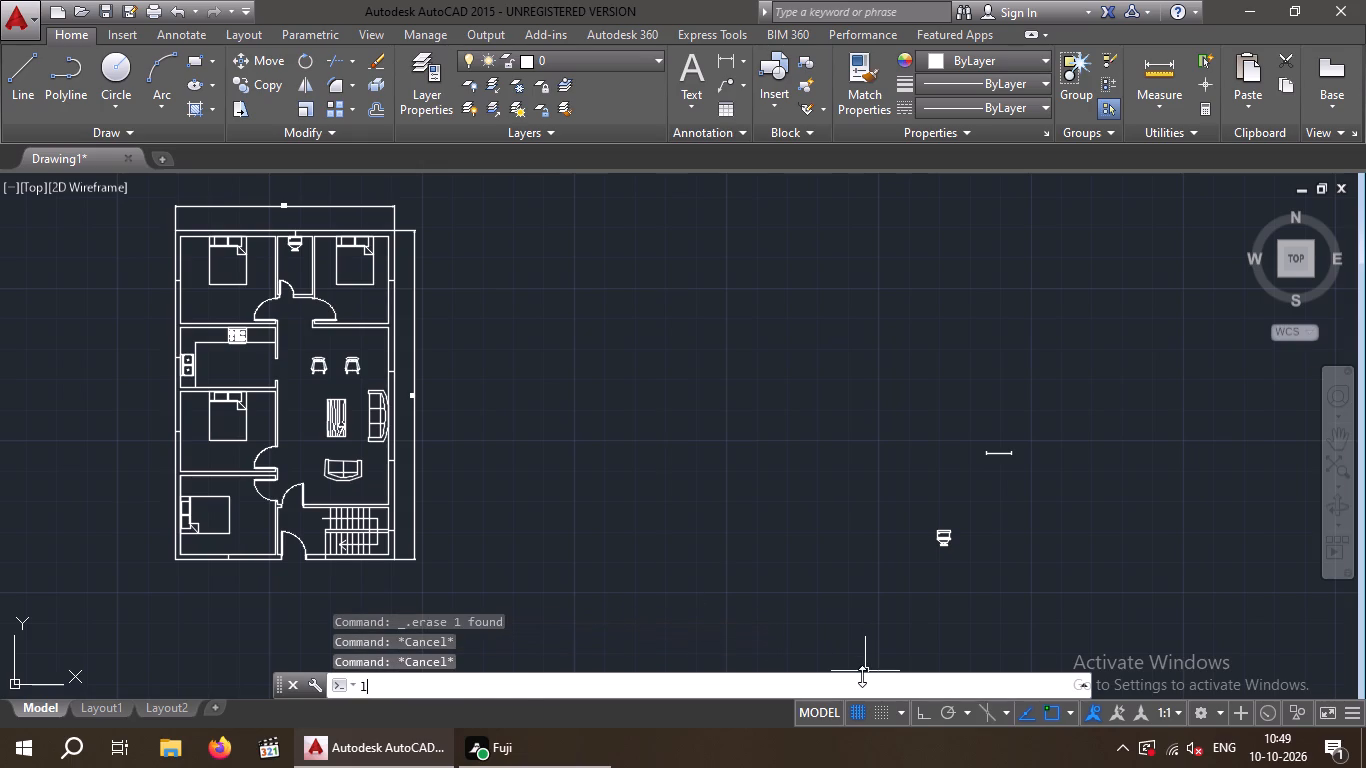
key("Return")
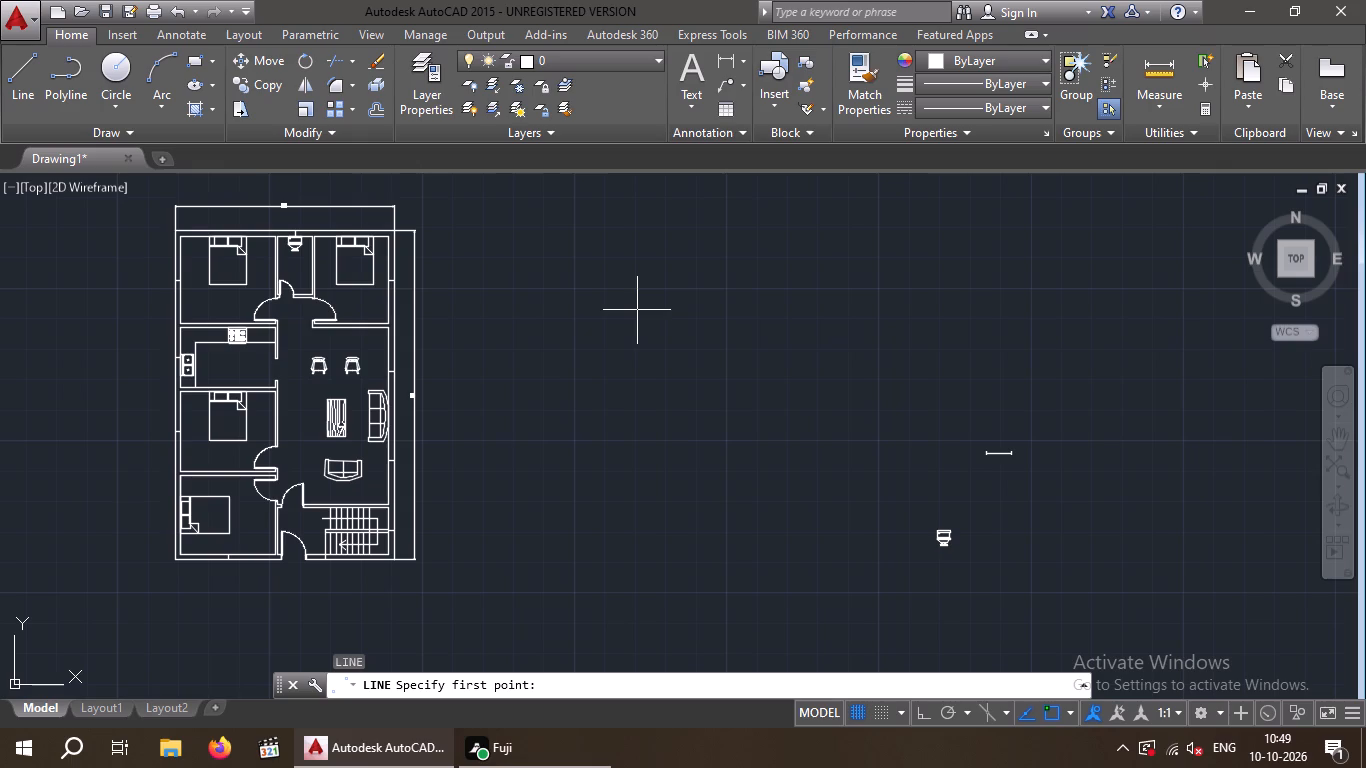
left_click(637, 310)
key("F8")
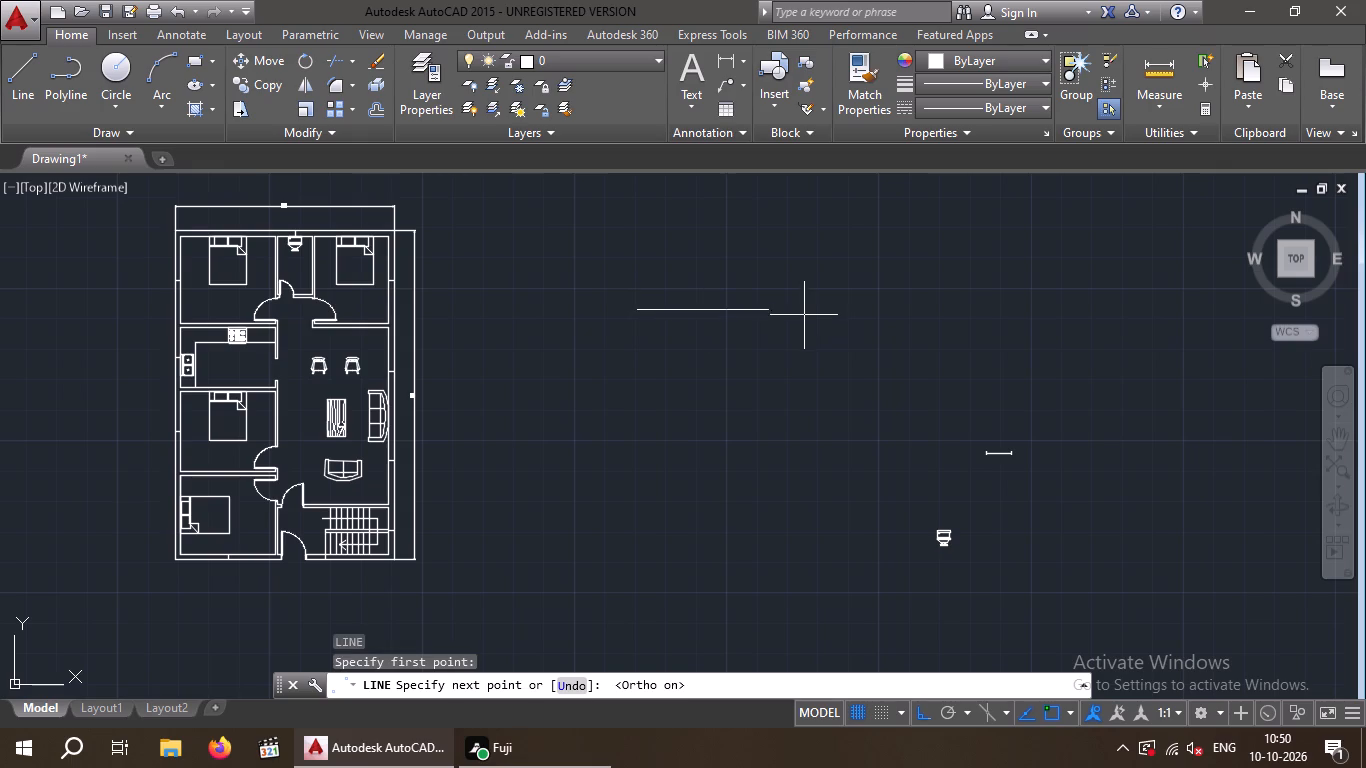
key("3")
key("apostrophe")
key("Return")
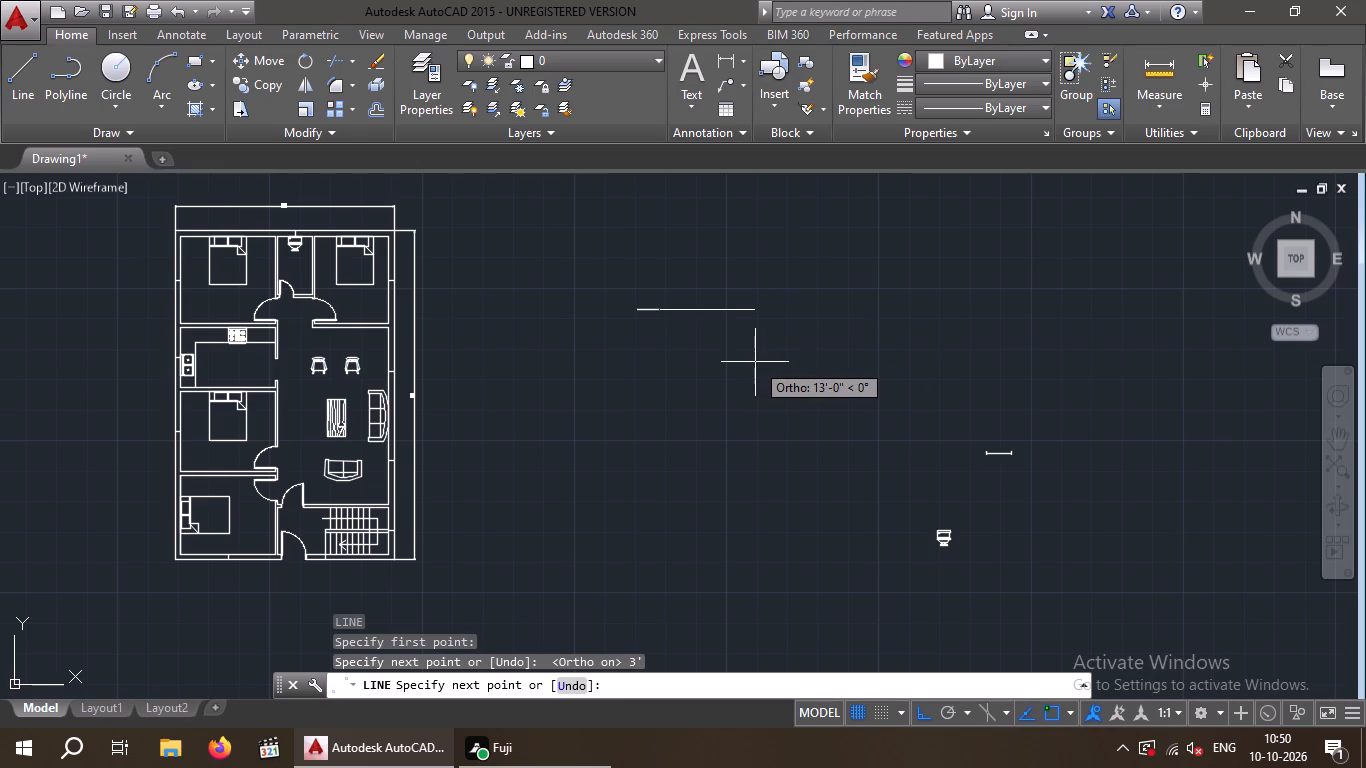
key("Escape")
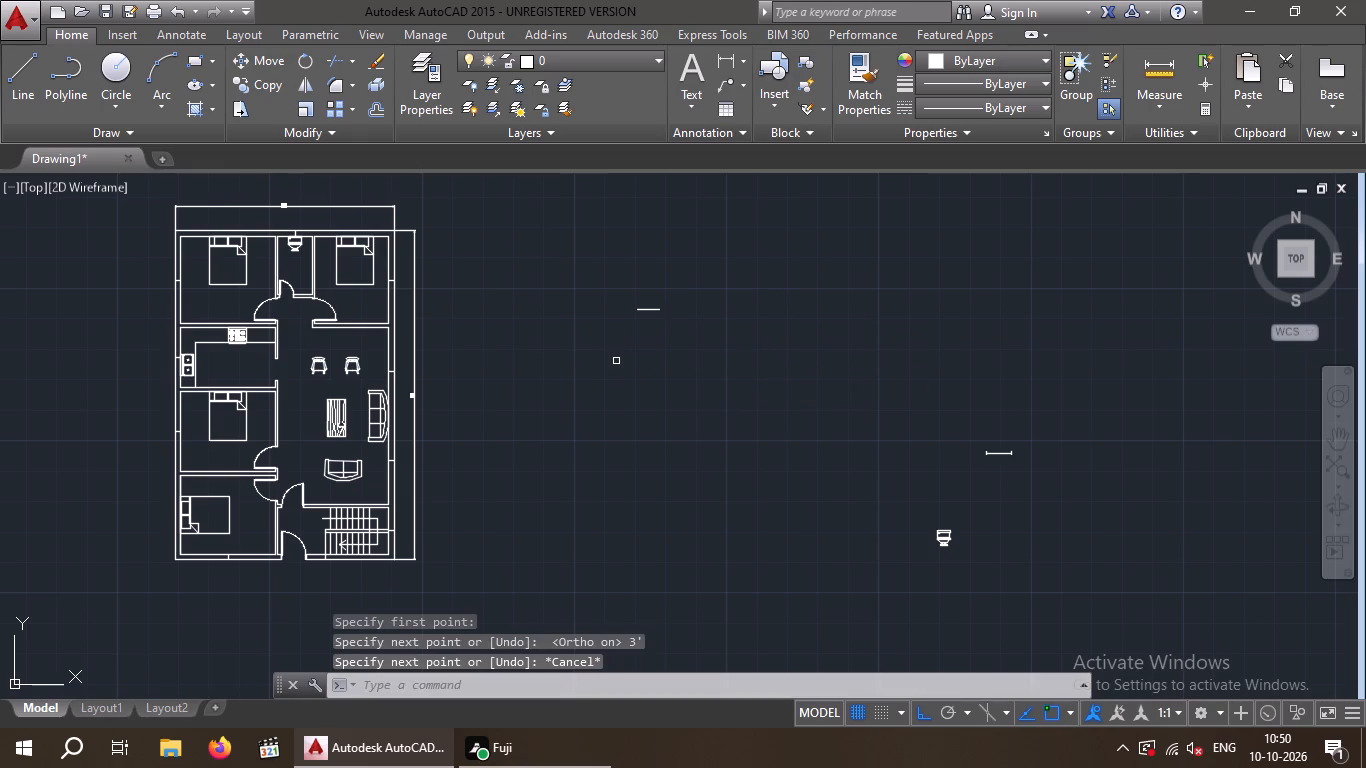
Draw a separate 9" vertical line just to the left of the 3' horizontal line.
key("l")
key("Return")
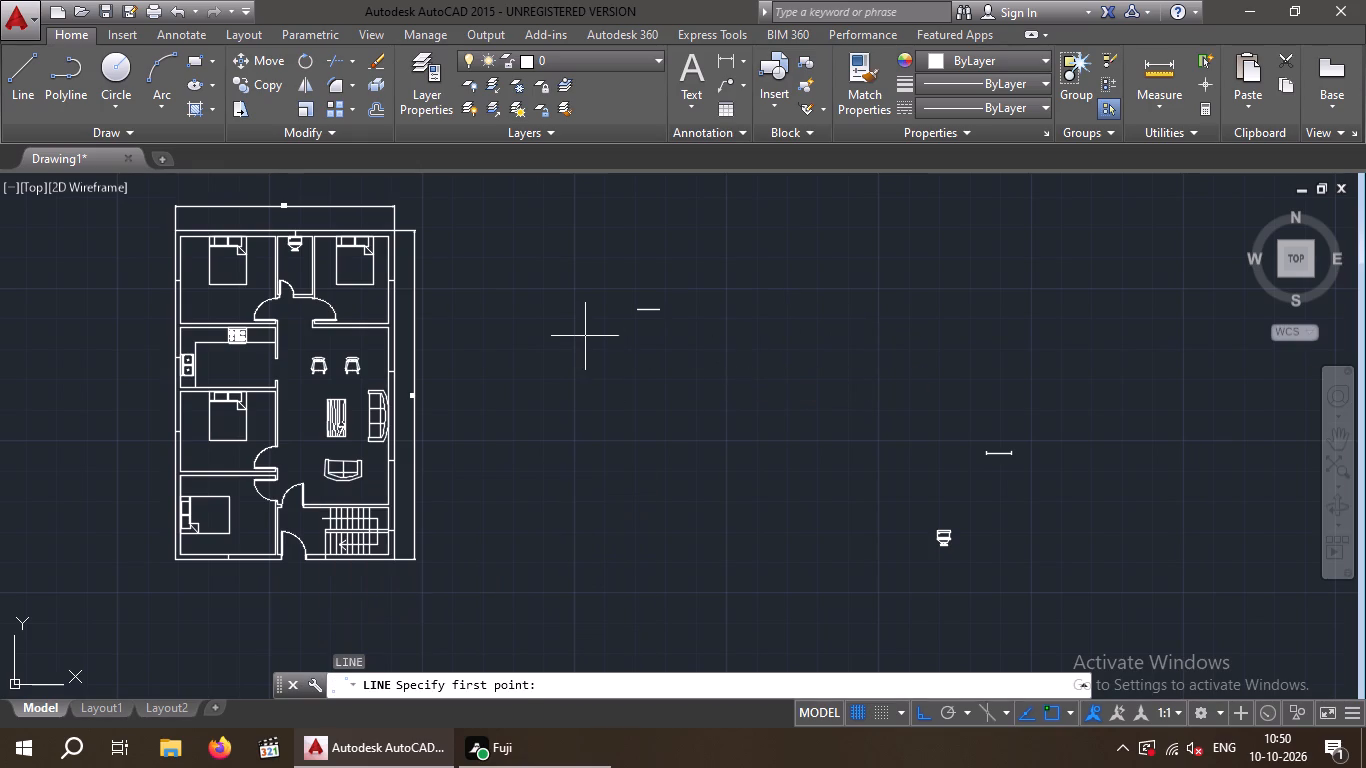
left_click(571, 324)
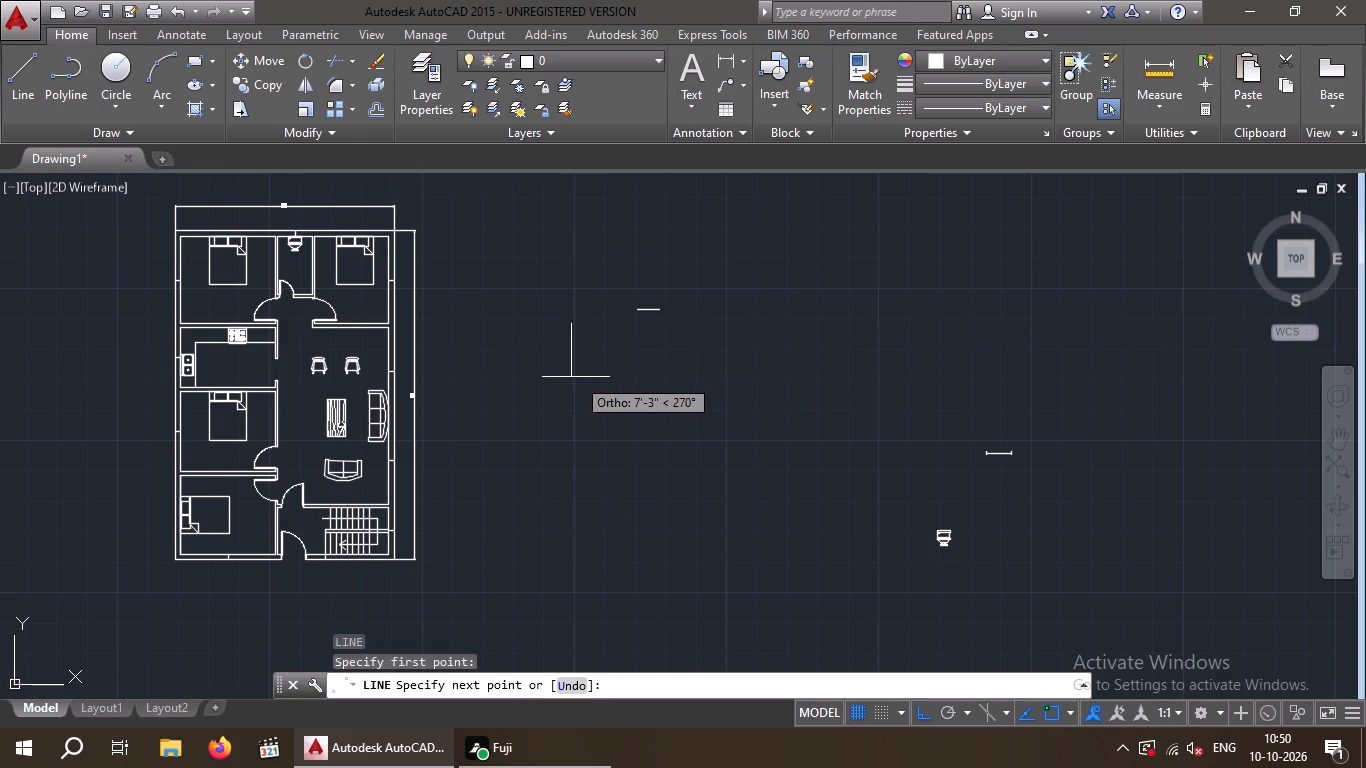
type("9\"")
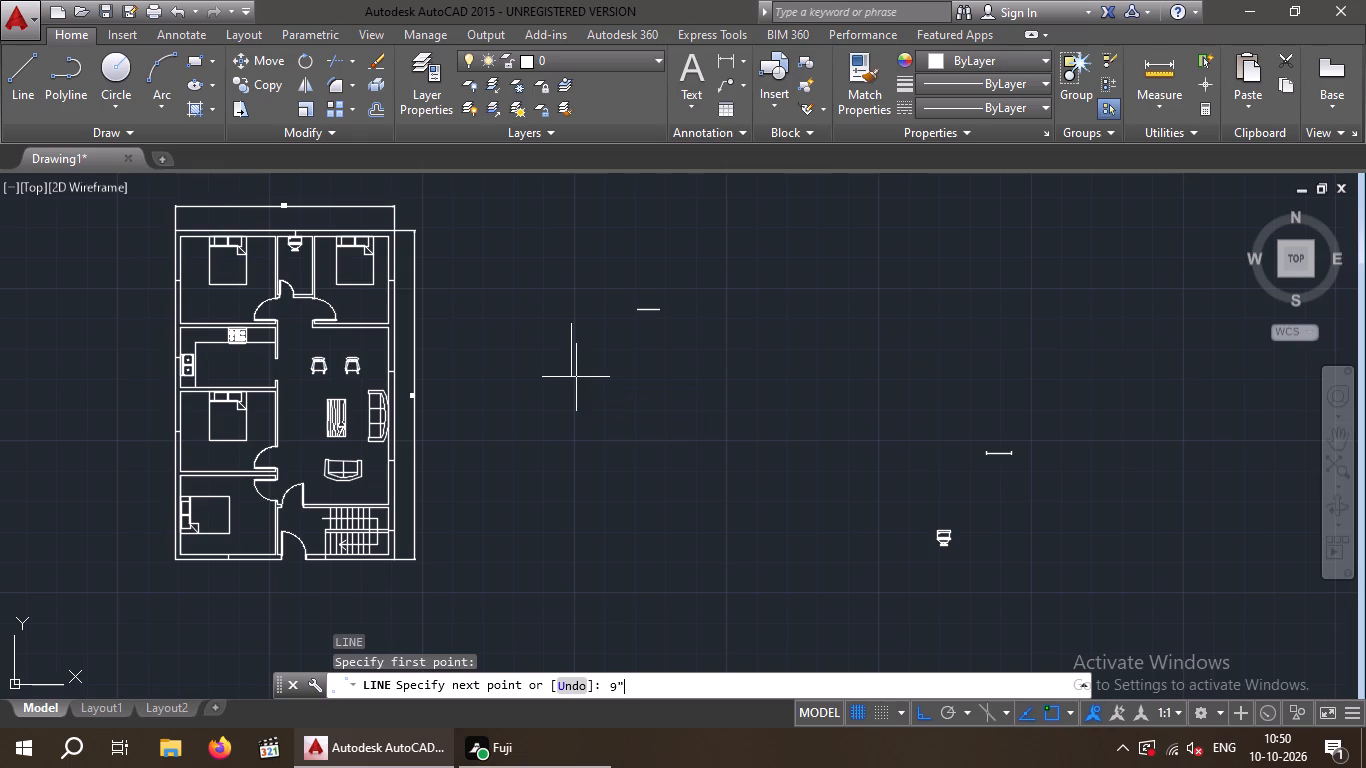
key("Return")
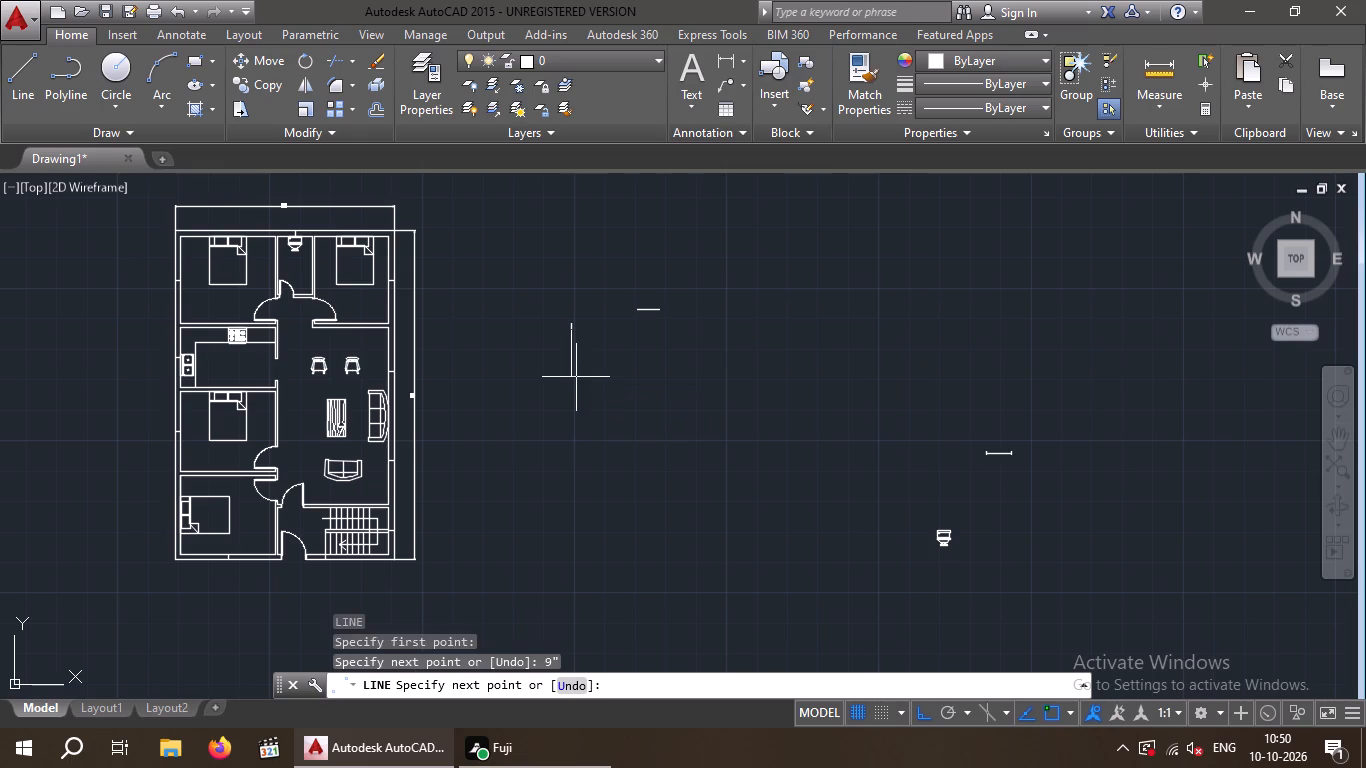
key("Escape")
Move the 9" vertical line by its midpoint onto the left endpoint of the 3' horizontal line.
scroll(593, 307, "down", 1)
scroll(593, 307, "up", 6)
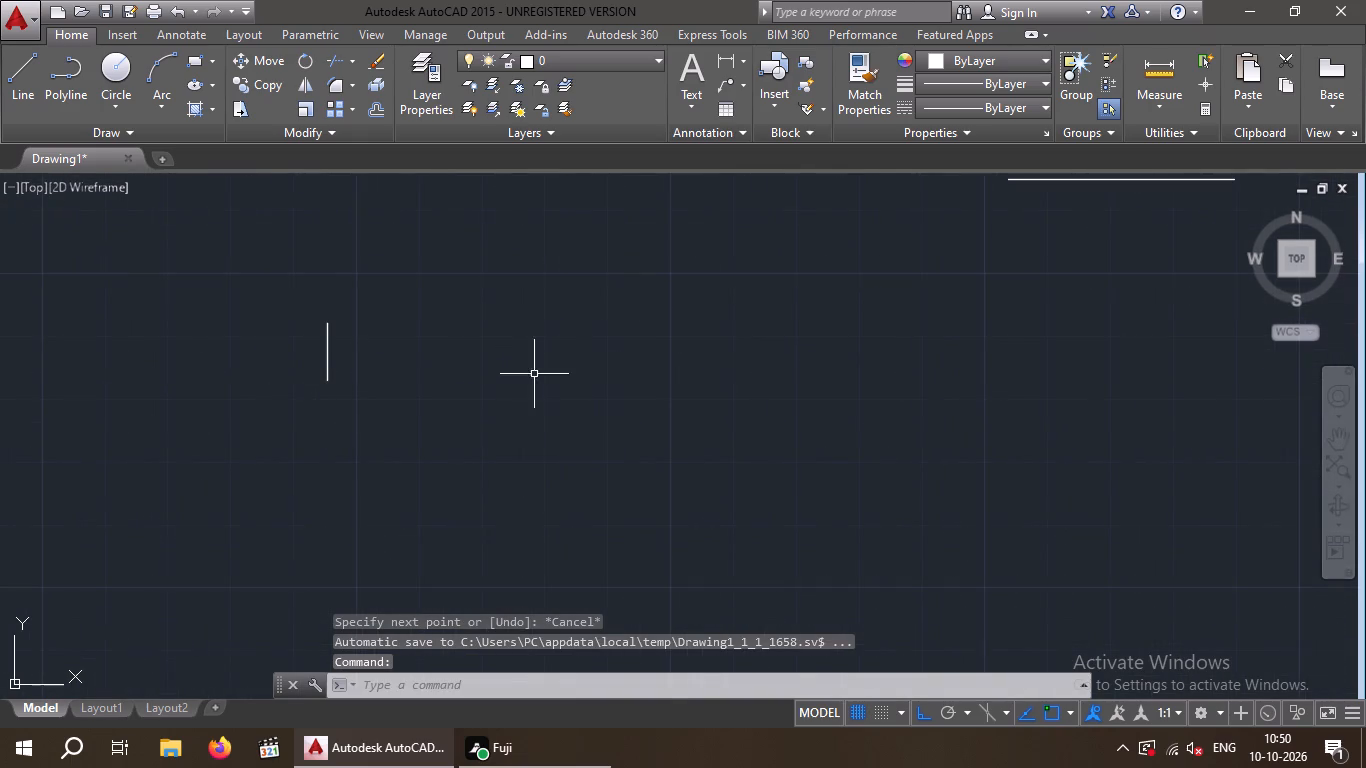
middle_click_drag(501, 375, 687, 509)
scroll(654, 485, "down", 1)
scroll(622, 490, "up", 1)
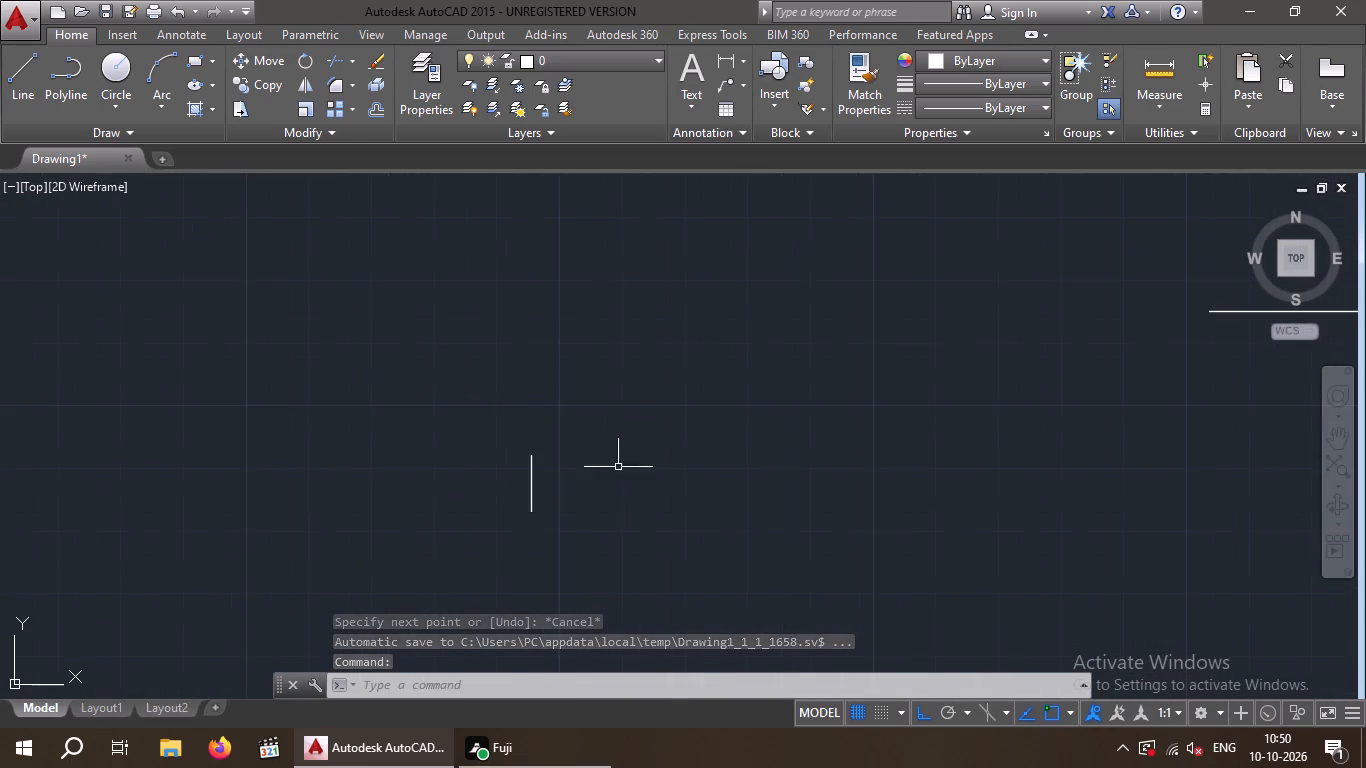
left_click_drag(605, 425, 553, 437)
left_click(475, 600)
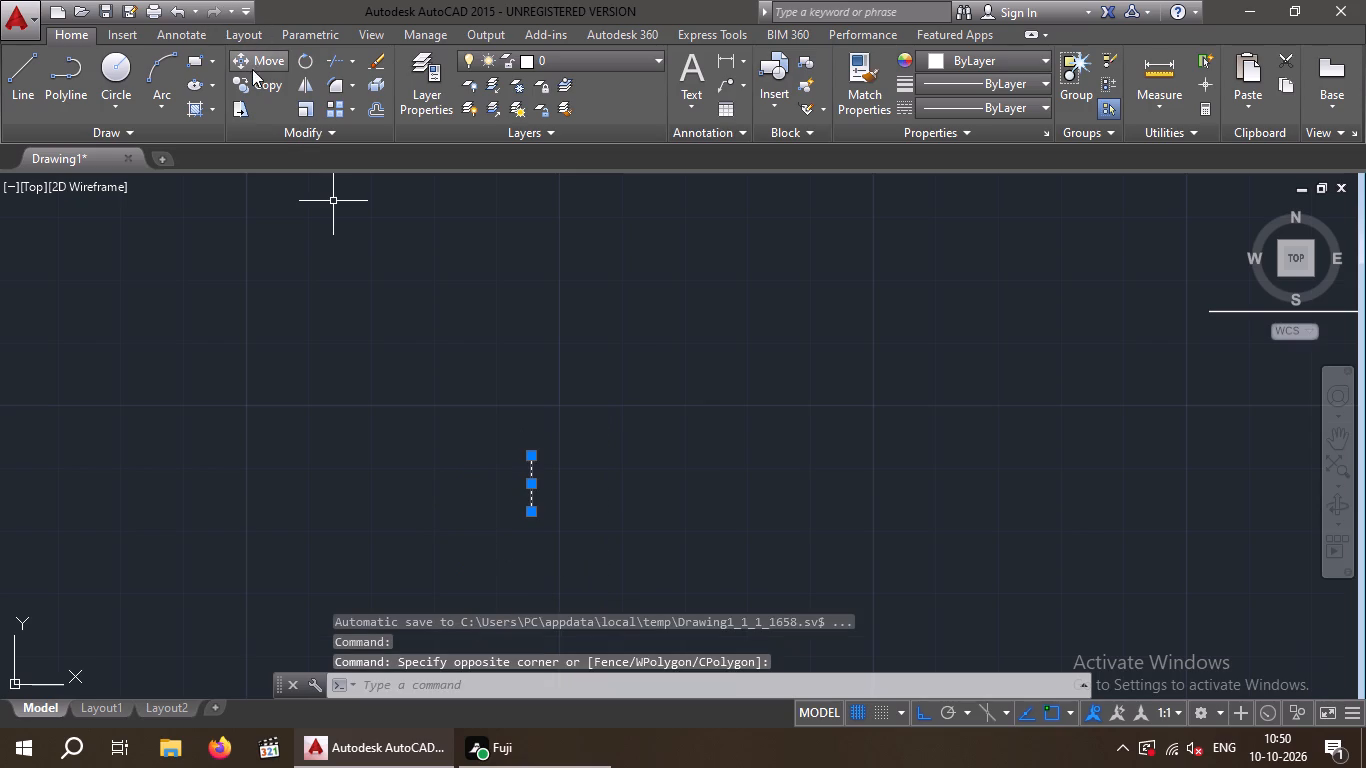
left_click(273, 58)
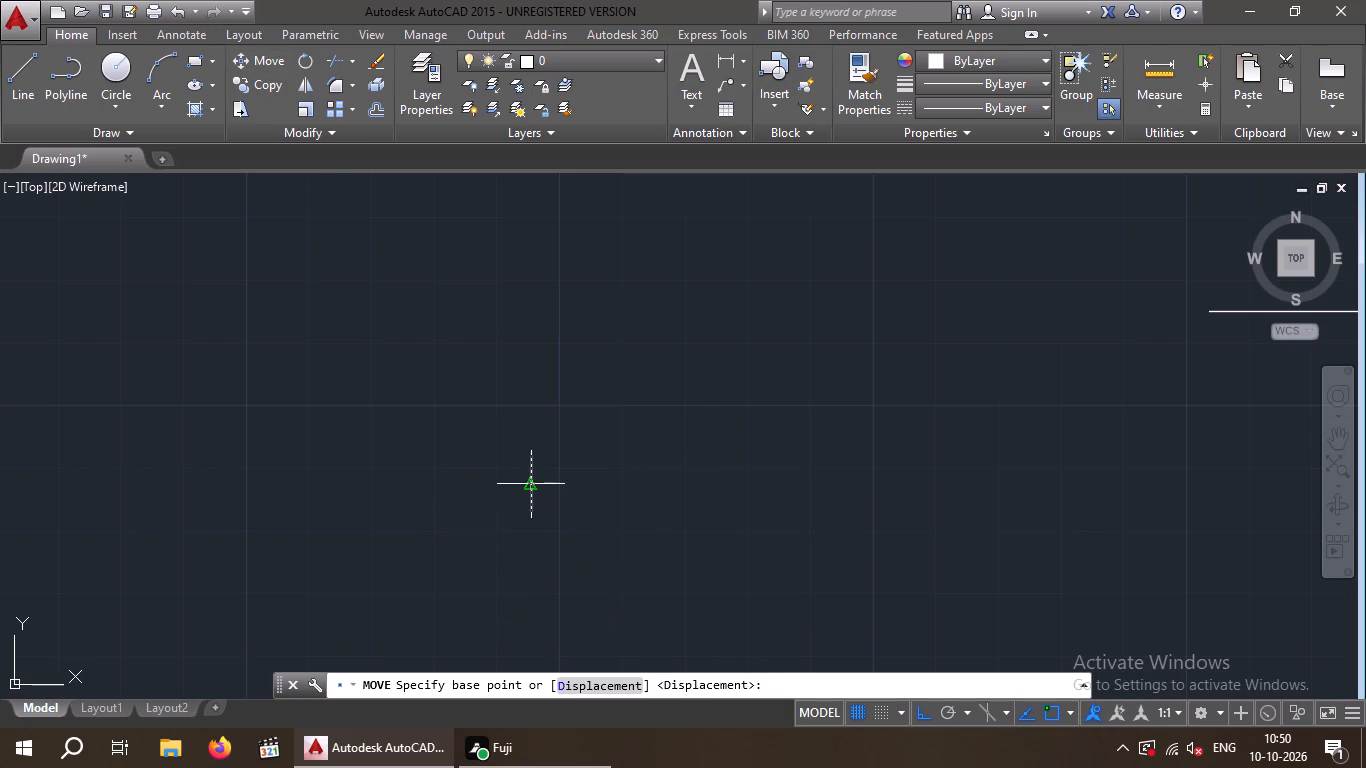
left_click_drag(535, 484, 588, 491)
left_click(1215, 311)
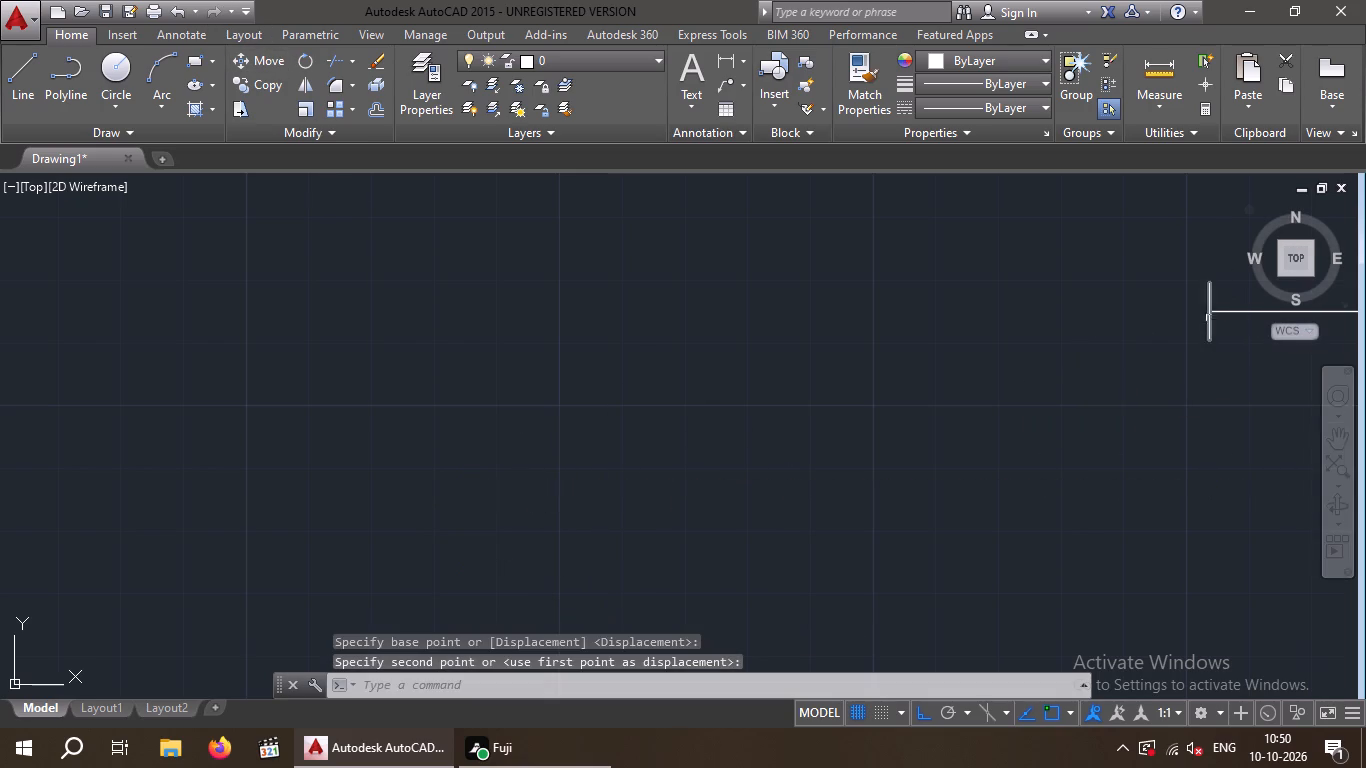
key("Escape")
Offset the 9" vertical line 3' to the right to close the other end of the horizontal line.
scroll(855, 448, "down", 1)
middle_click_drag(856, 447, 359, 491)
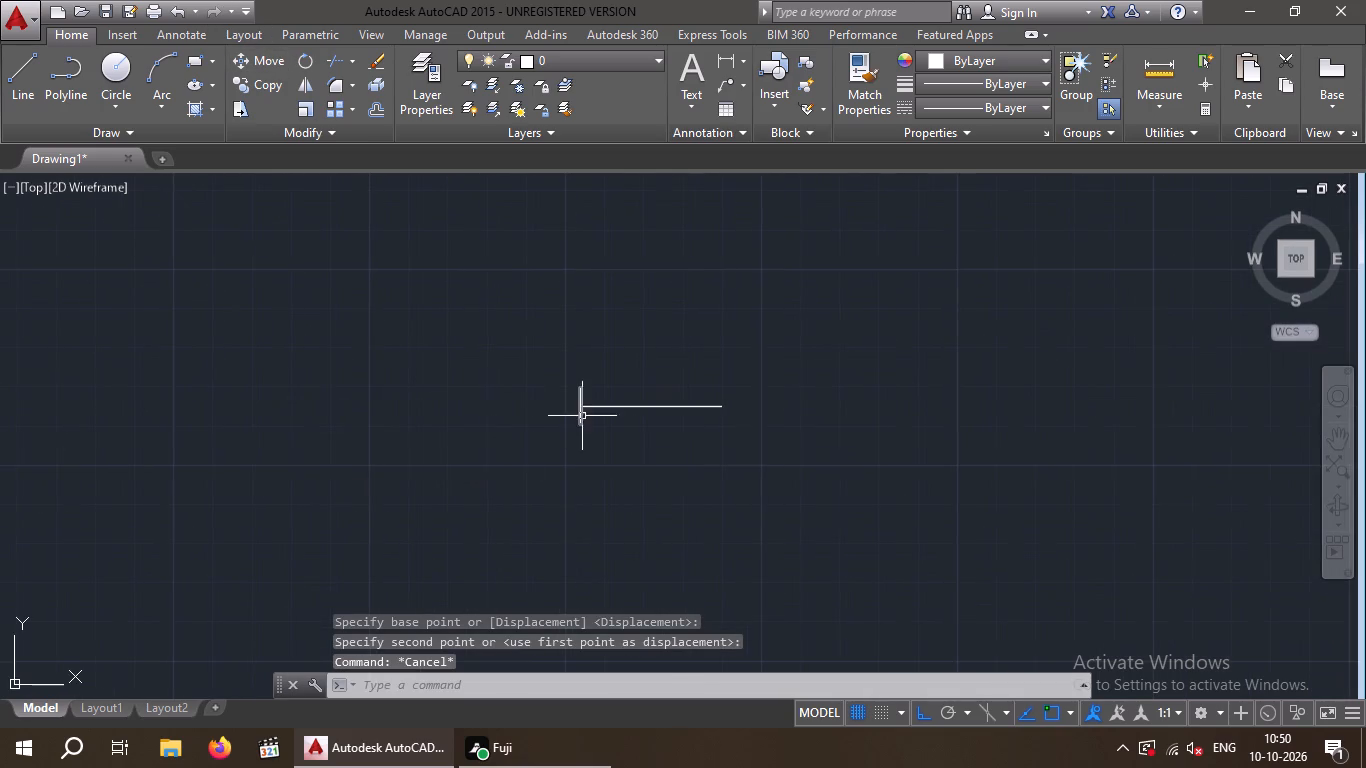
scroll(581, 409, "up", 4)
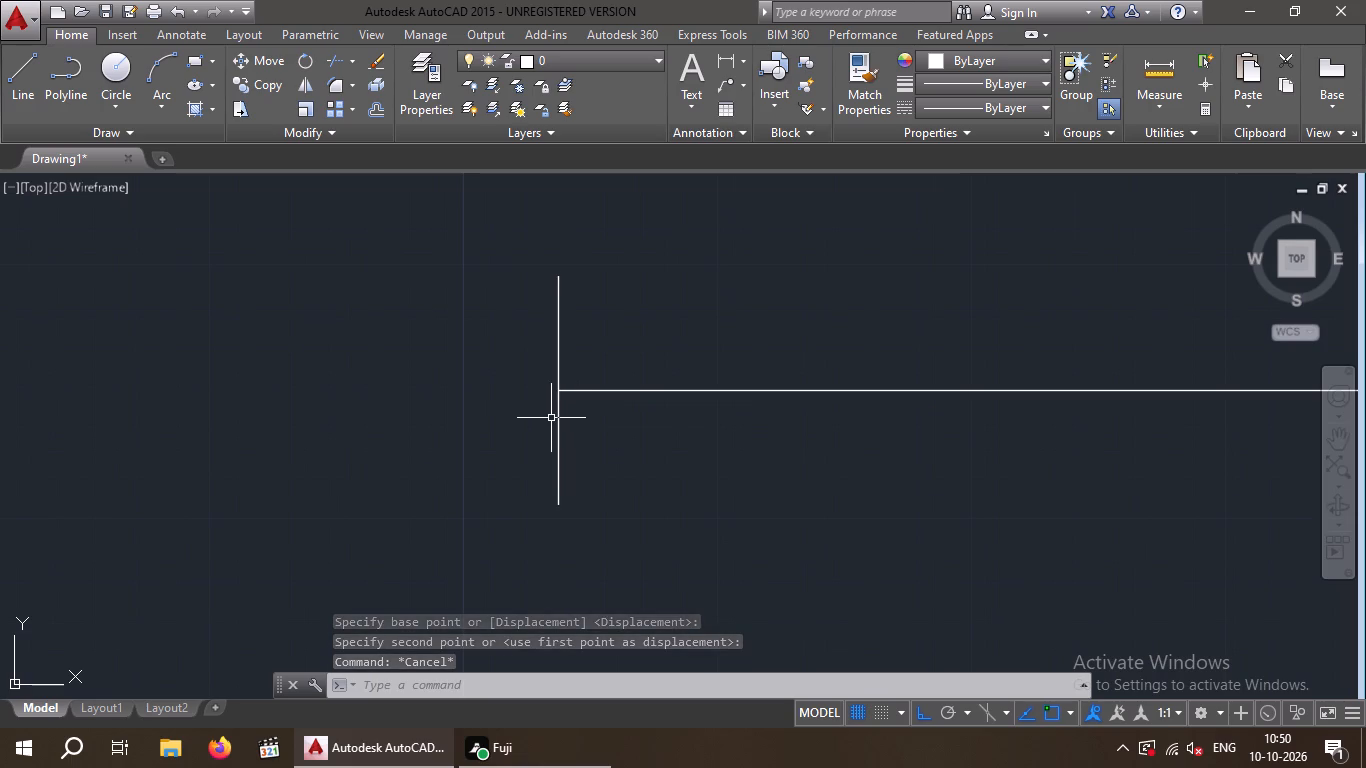
key("o")
key("Return")
type("3'")
key("Return")
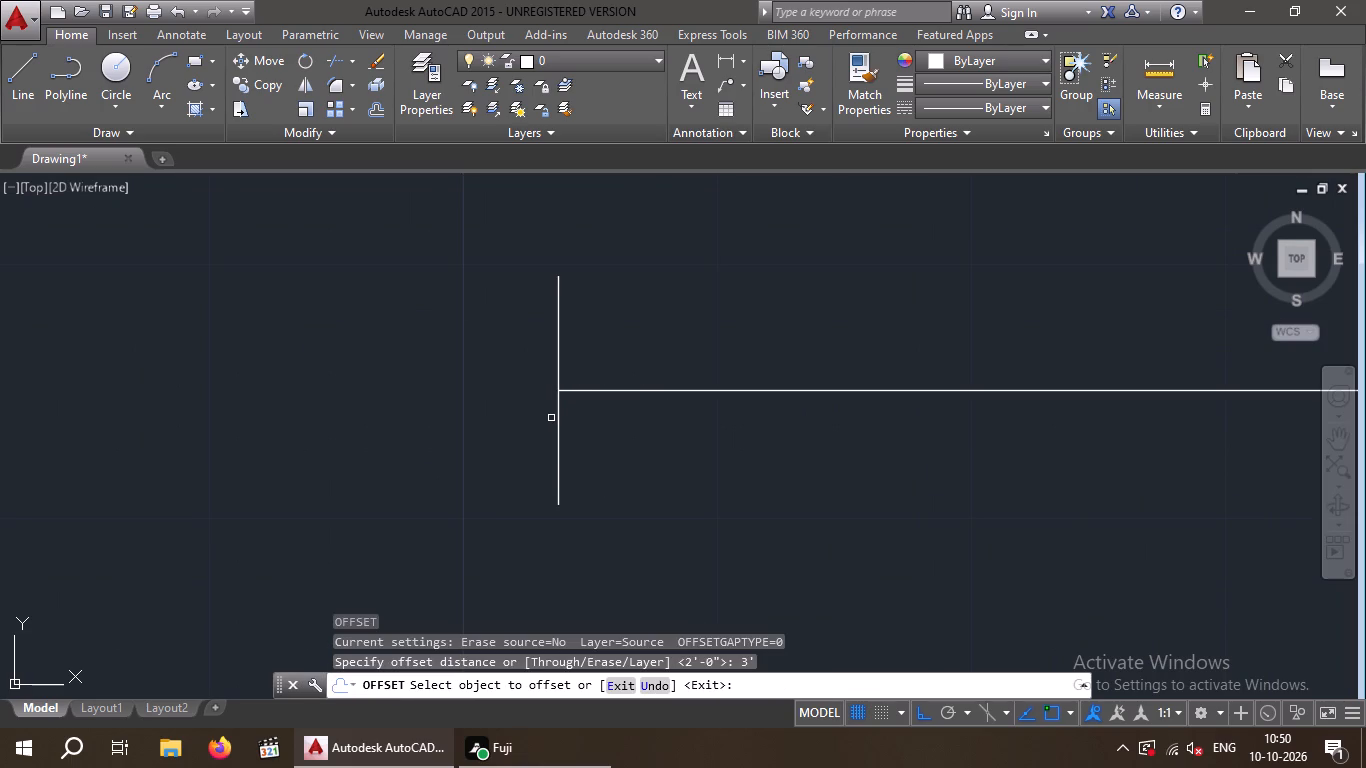
left_click_drag(558, 444, 578, 475)
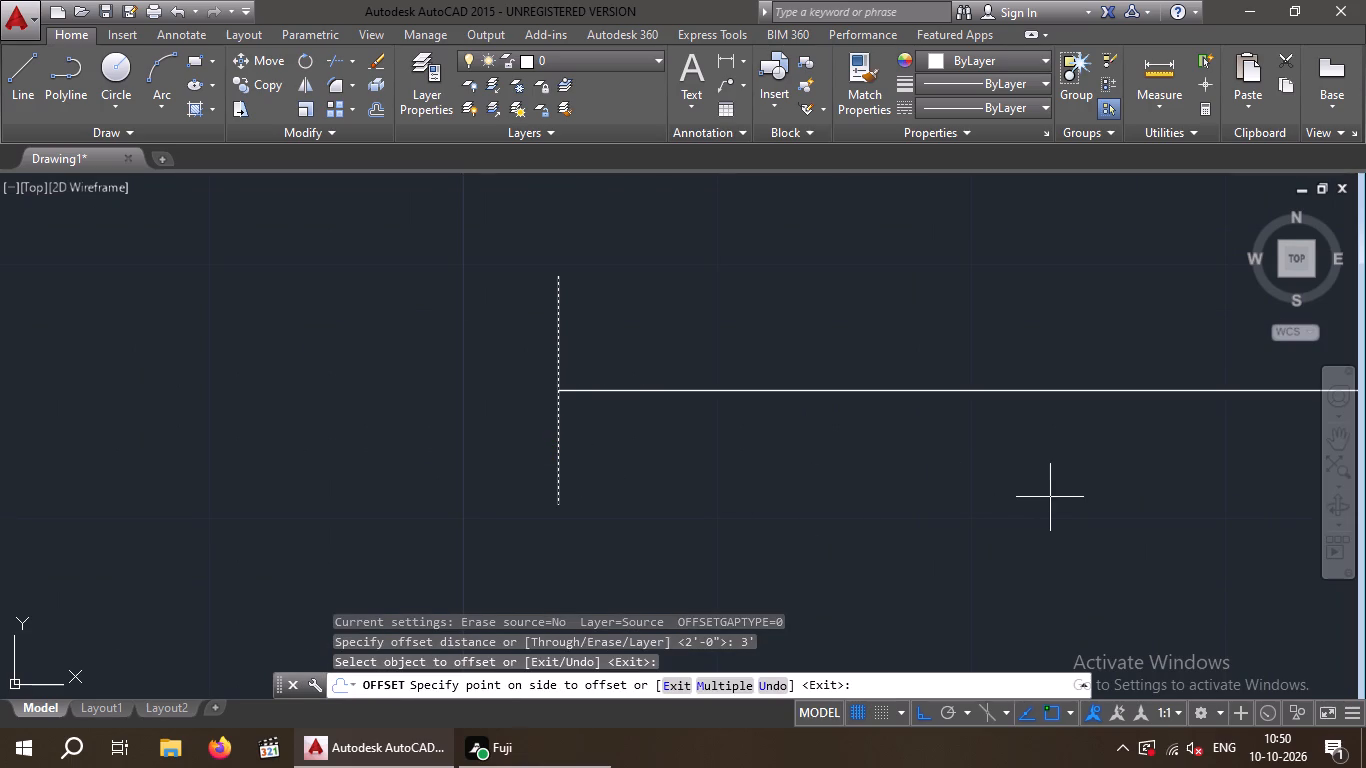
left_click(1051, 496)
scroll(1049, 496, "down", 3)
middle_click_drag(1035, 499, 828, 486)
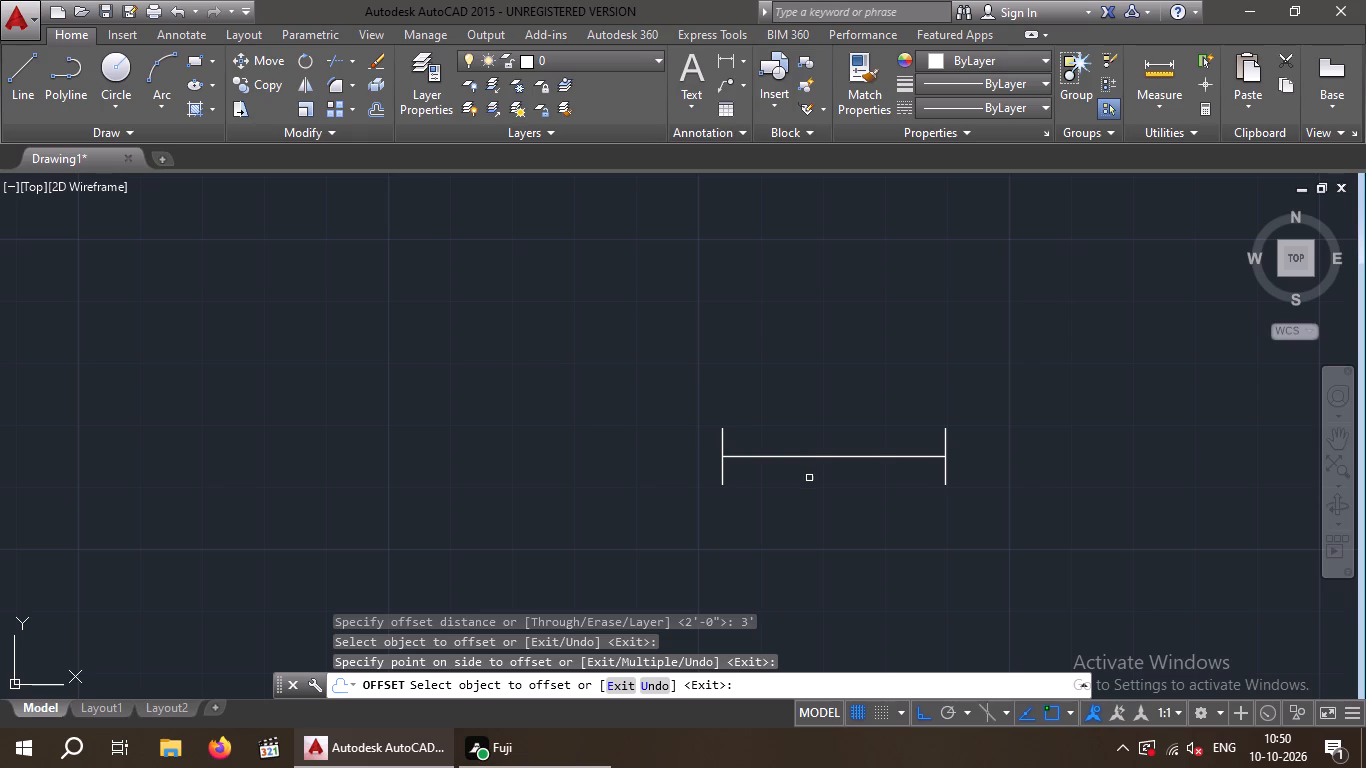
key("Escape")
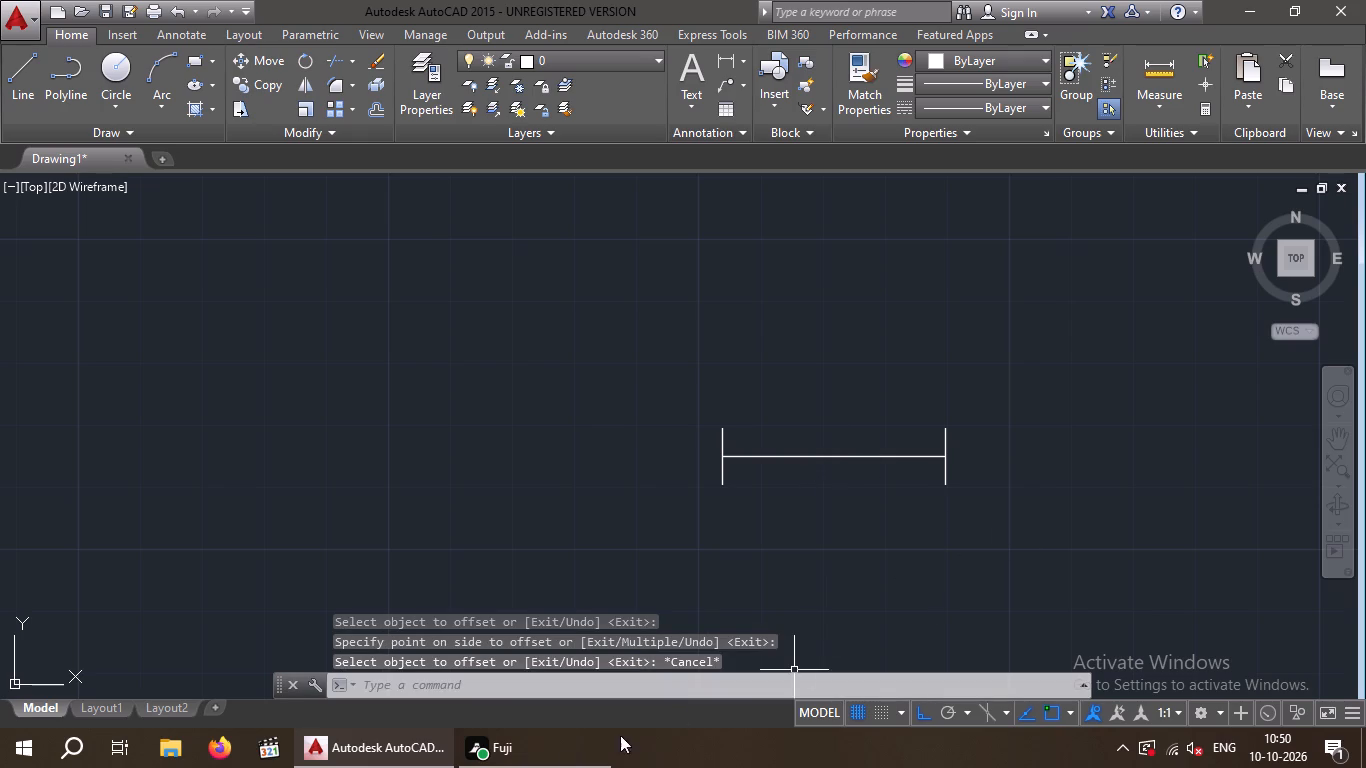
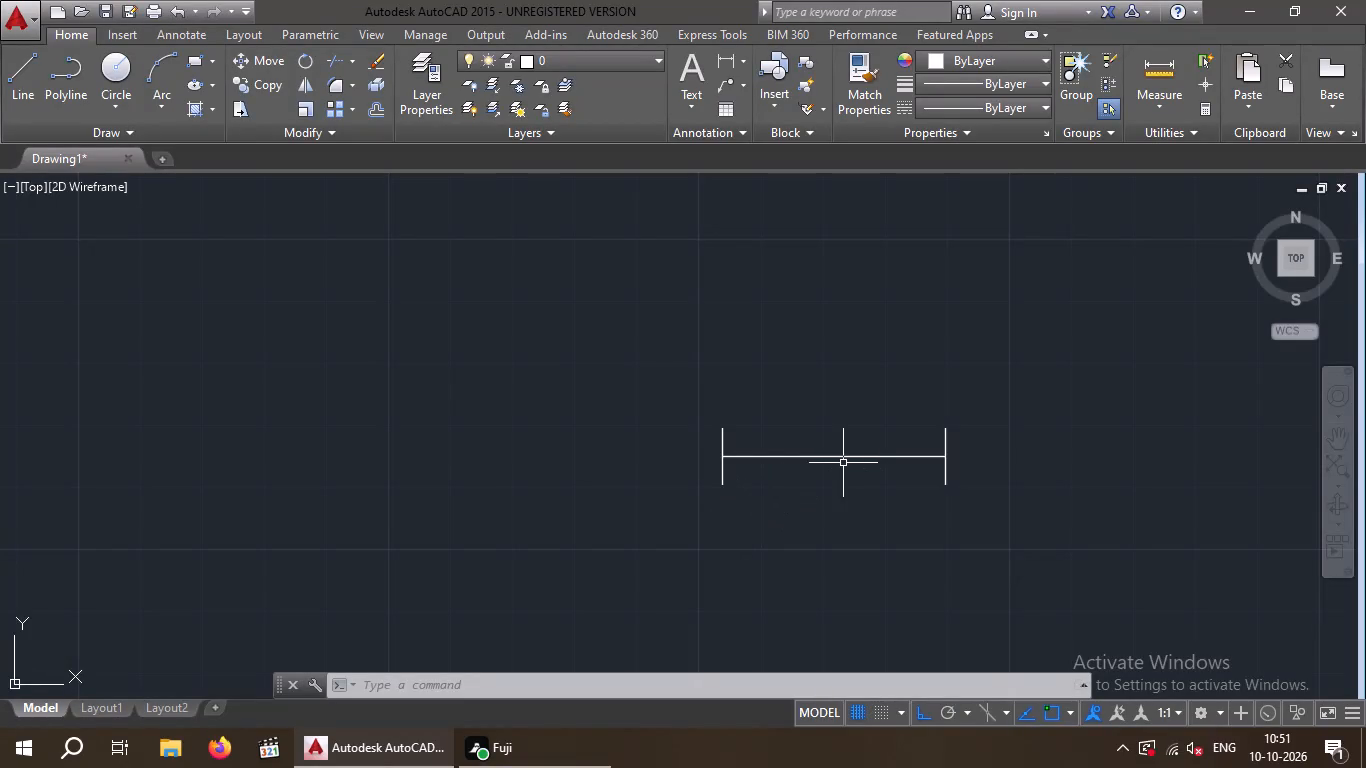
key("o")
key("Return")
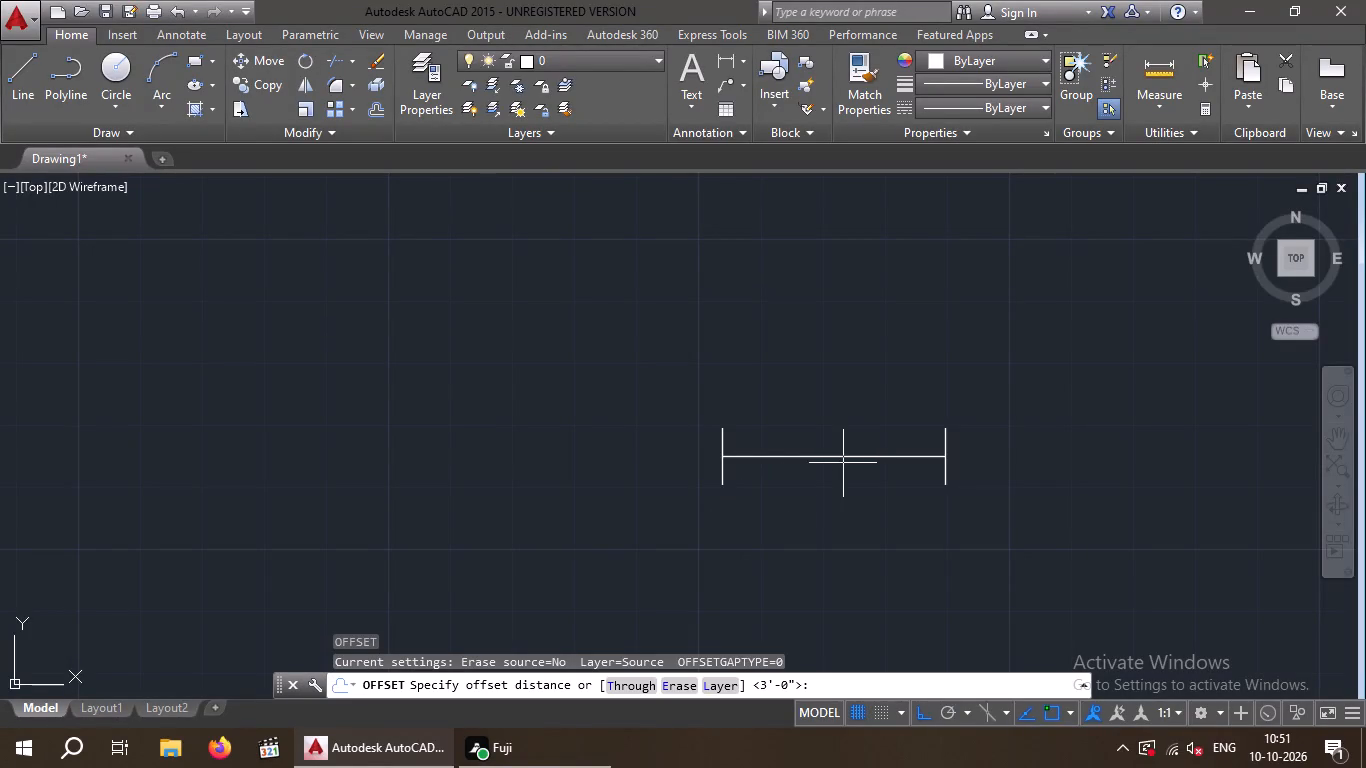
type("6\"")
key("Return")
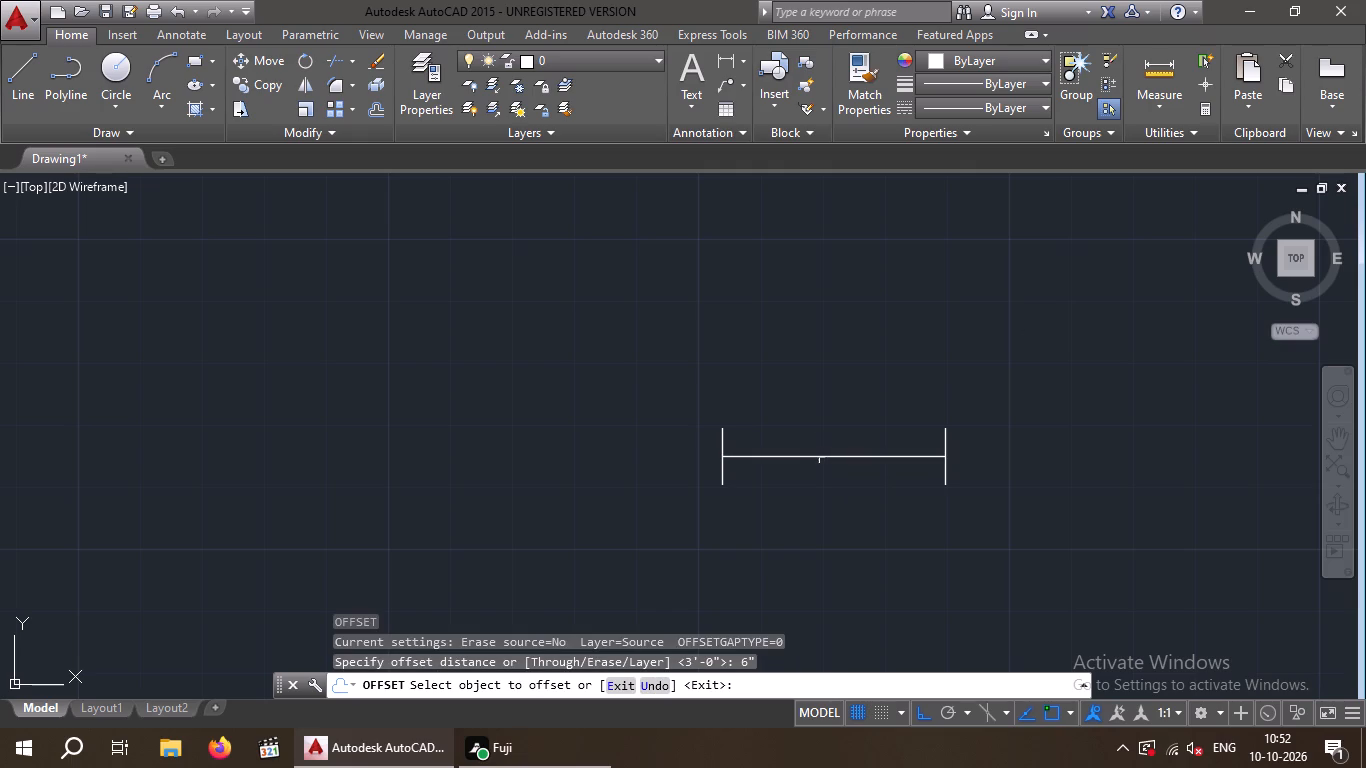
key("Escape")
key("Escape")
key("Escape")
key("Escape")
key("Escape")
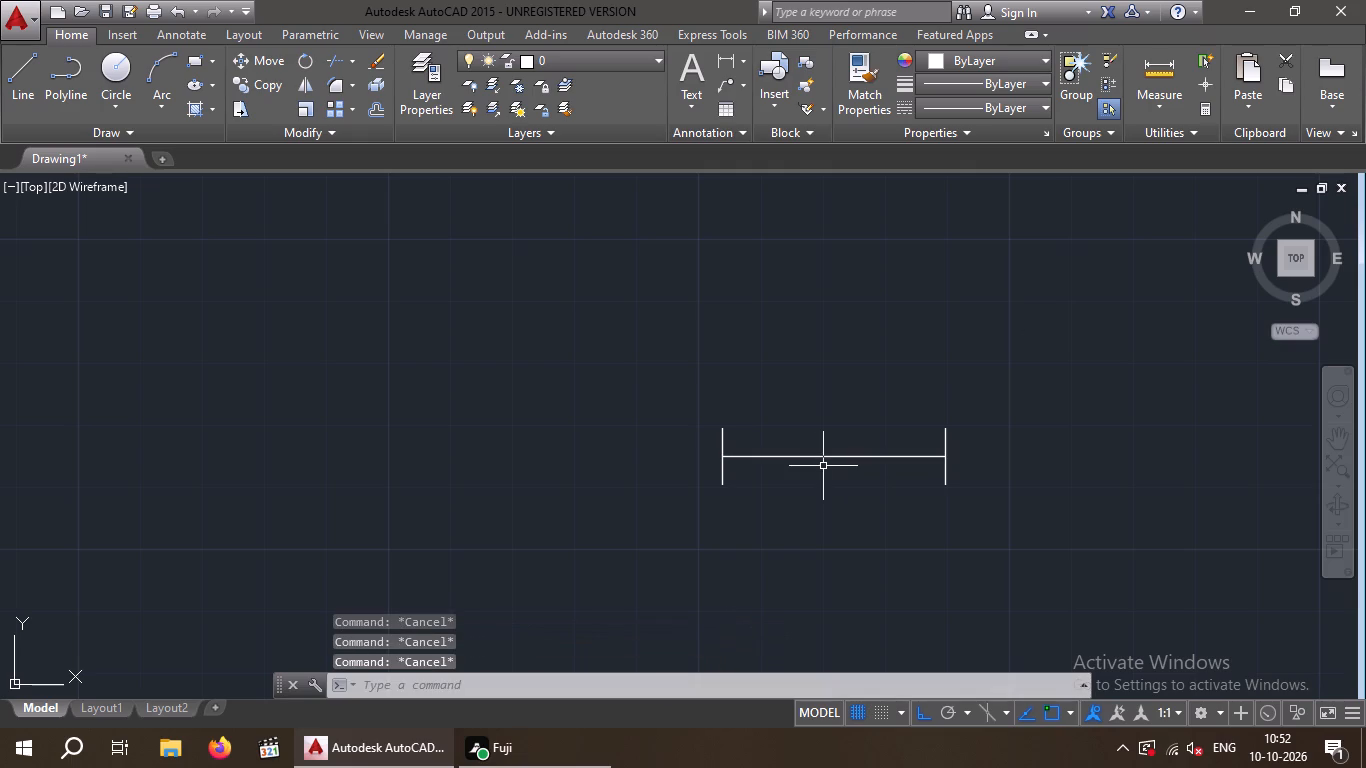
Offset the 3' horizontal line 1/2" above and 1/2" below to form the window's glazing lines.
key("o")
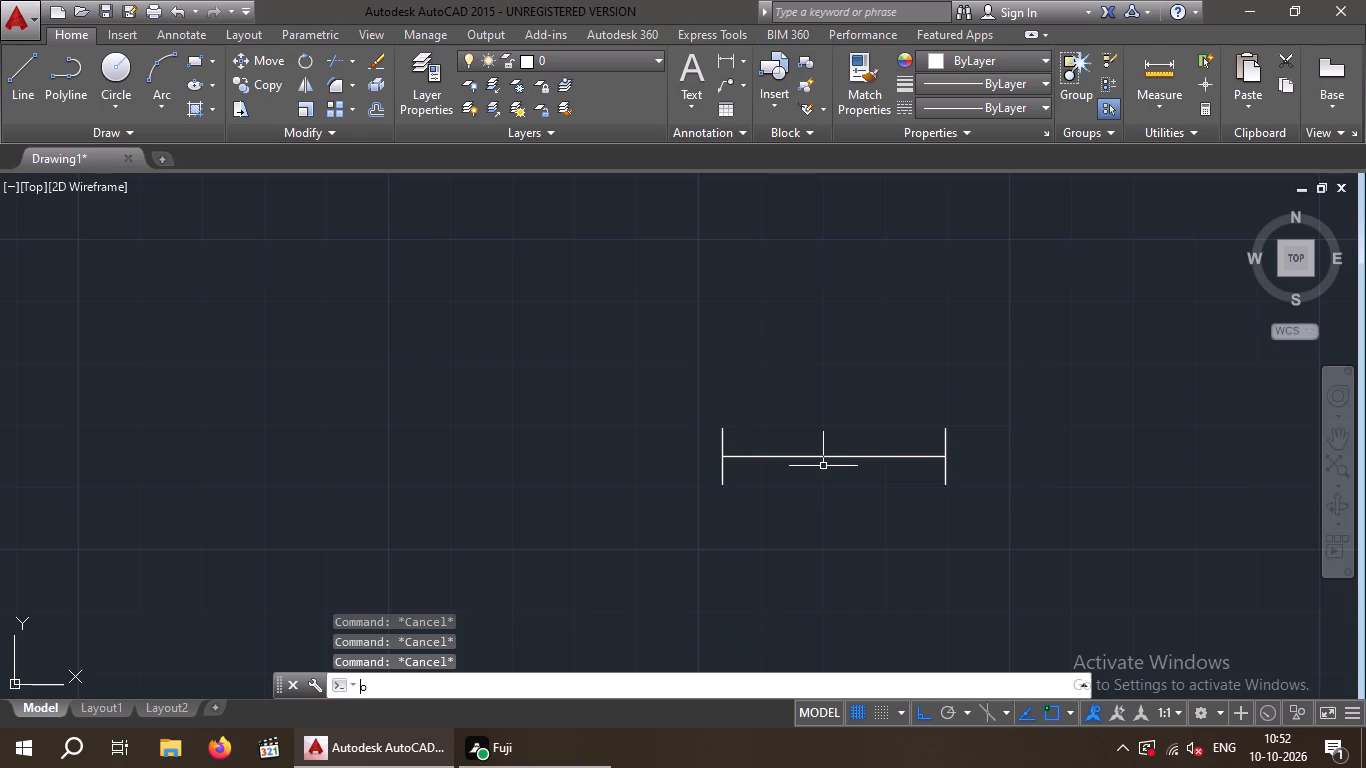
key("Return")
type("1/2")
key("shift+quotedbl")
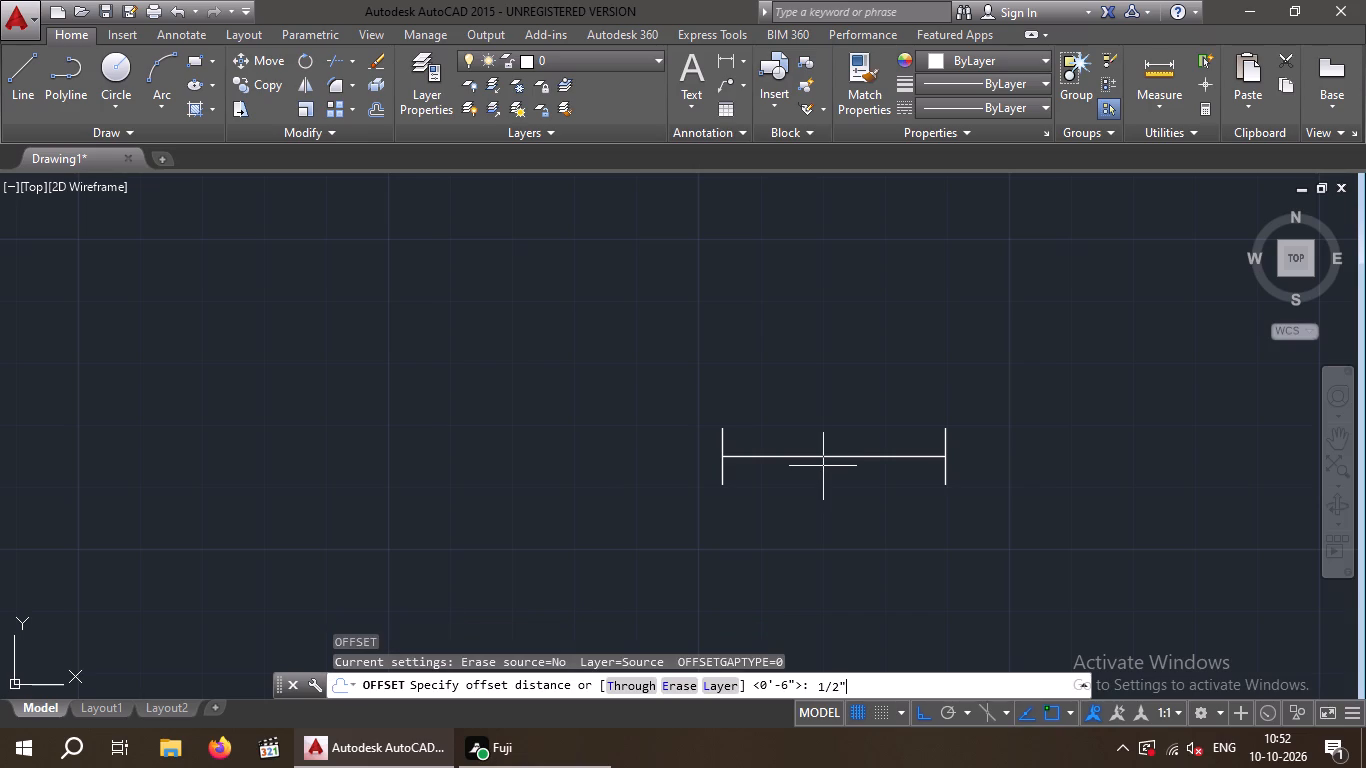
key("Return")
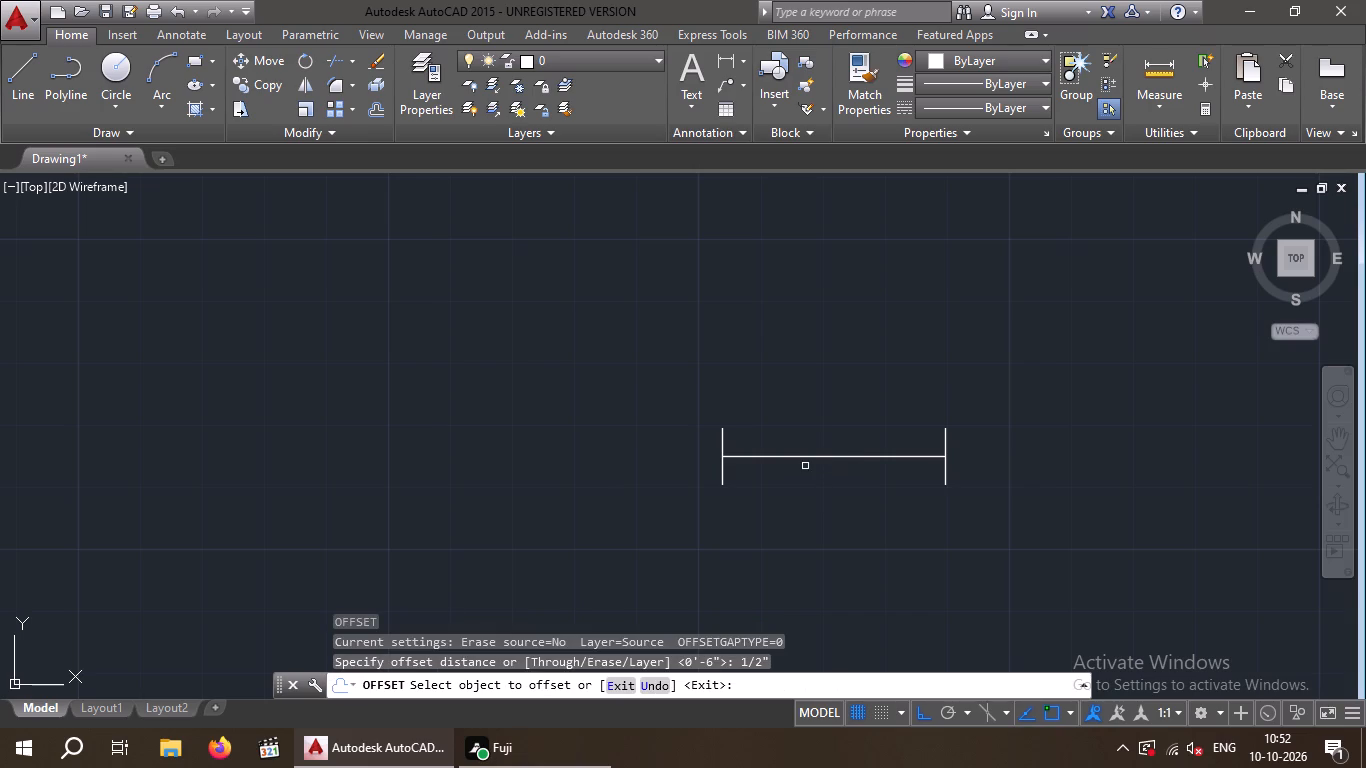
left_click(819, 457)
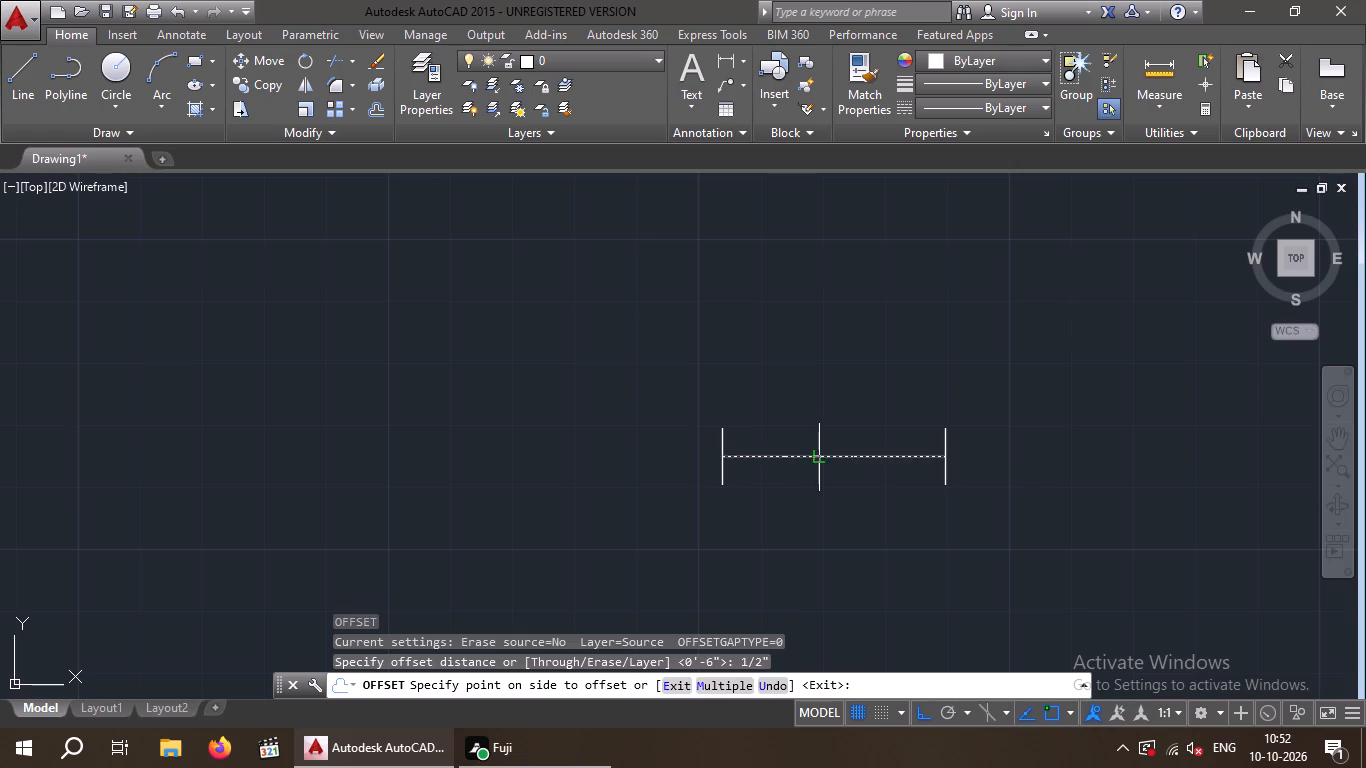
left_click(824, 440)
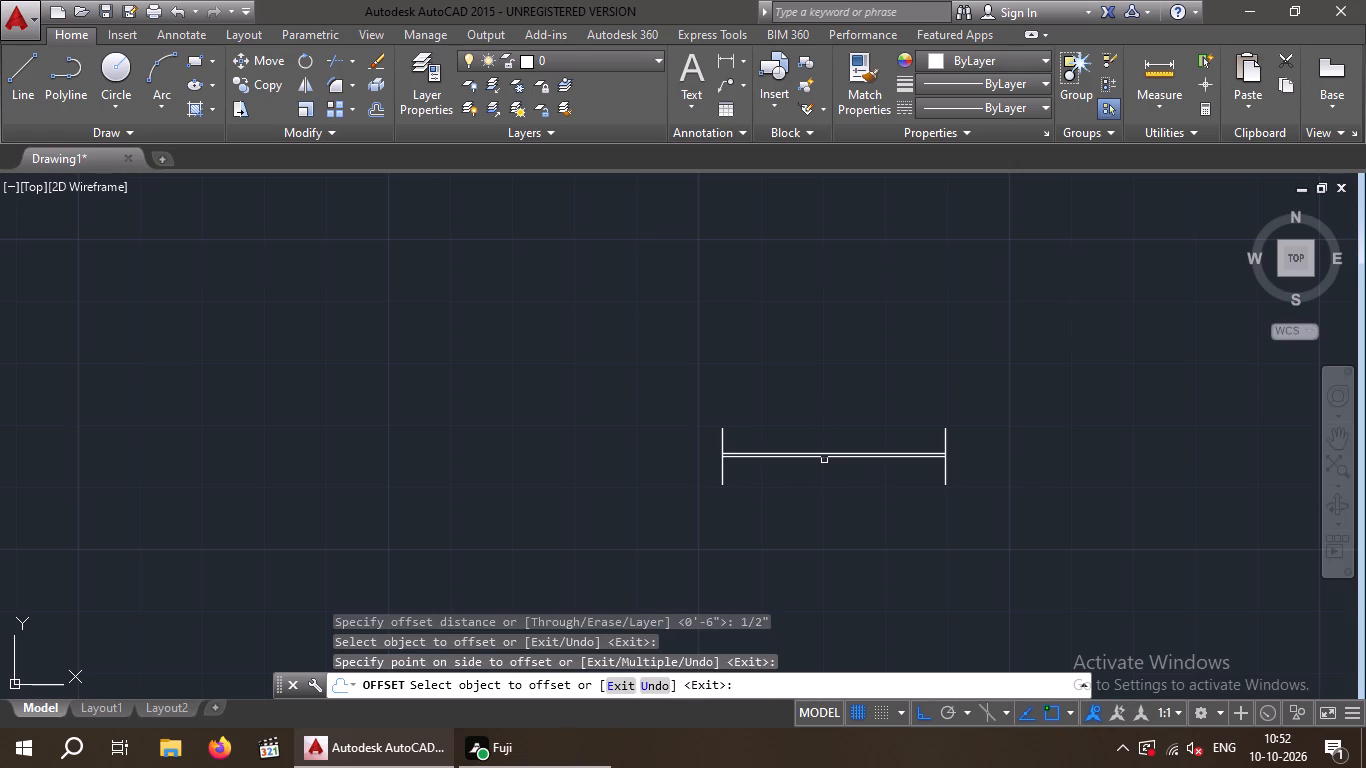
left_click(824, 459)
left_click(820, 483)
key("Escape")
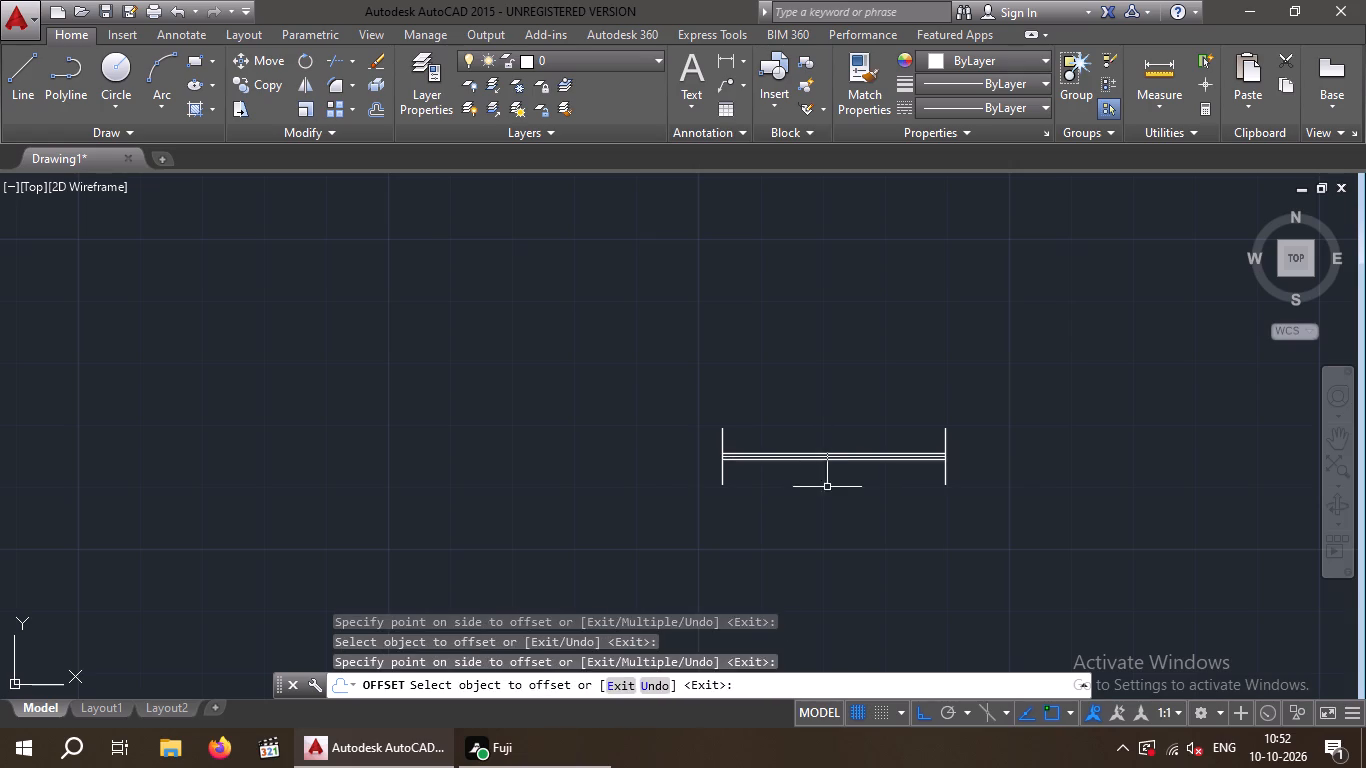
key("Escape")
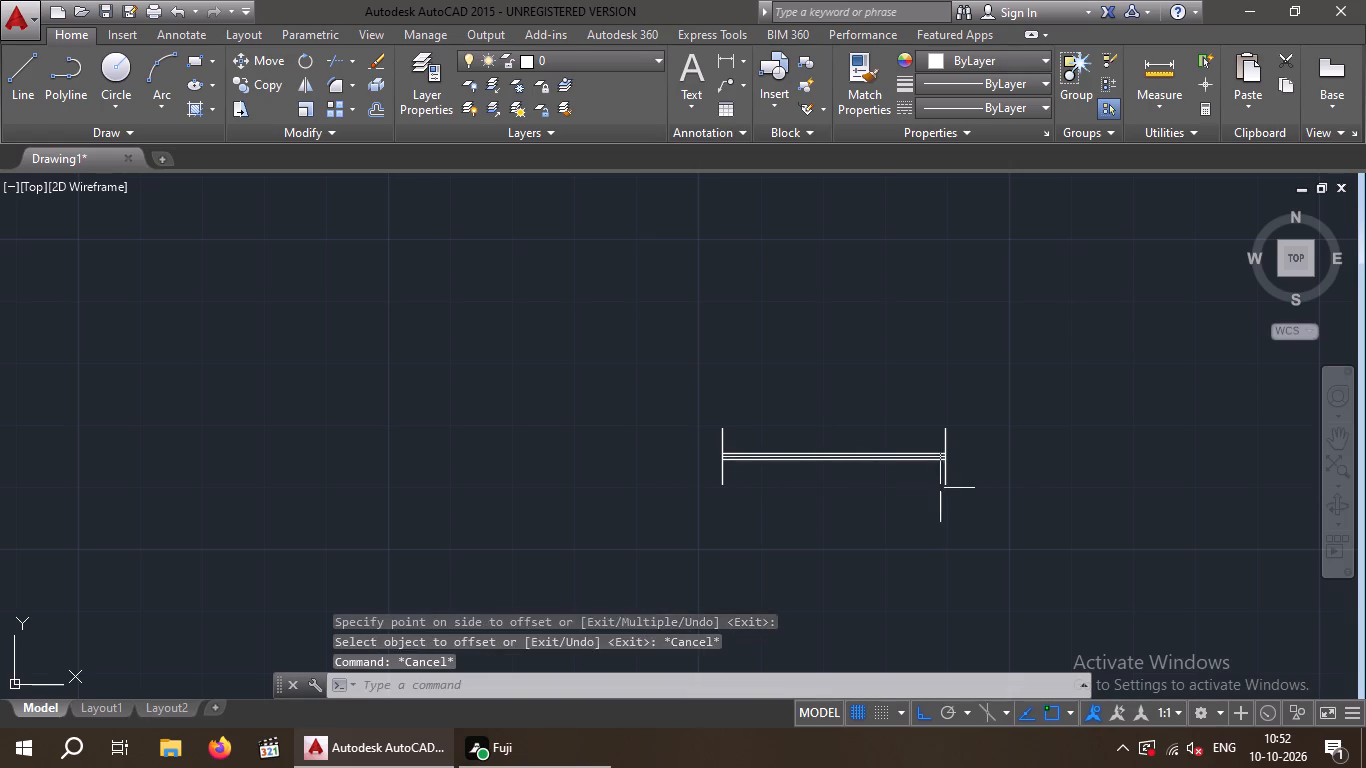
key("Escape")
Offset each of the two 9" vertical end lines 1" outward to form the window's end frames.
key("o")
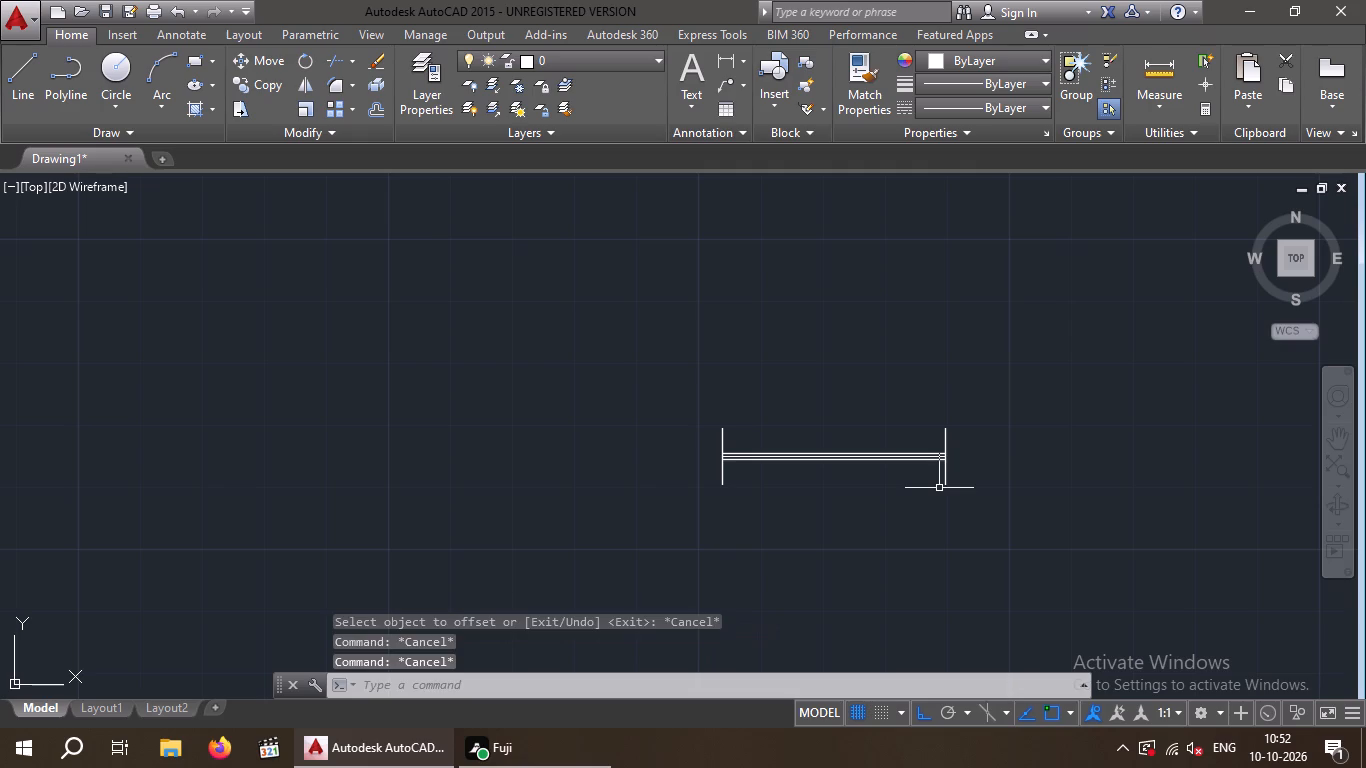
key("Return")
type("1\"")
key("Return")
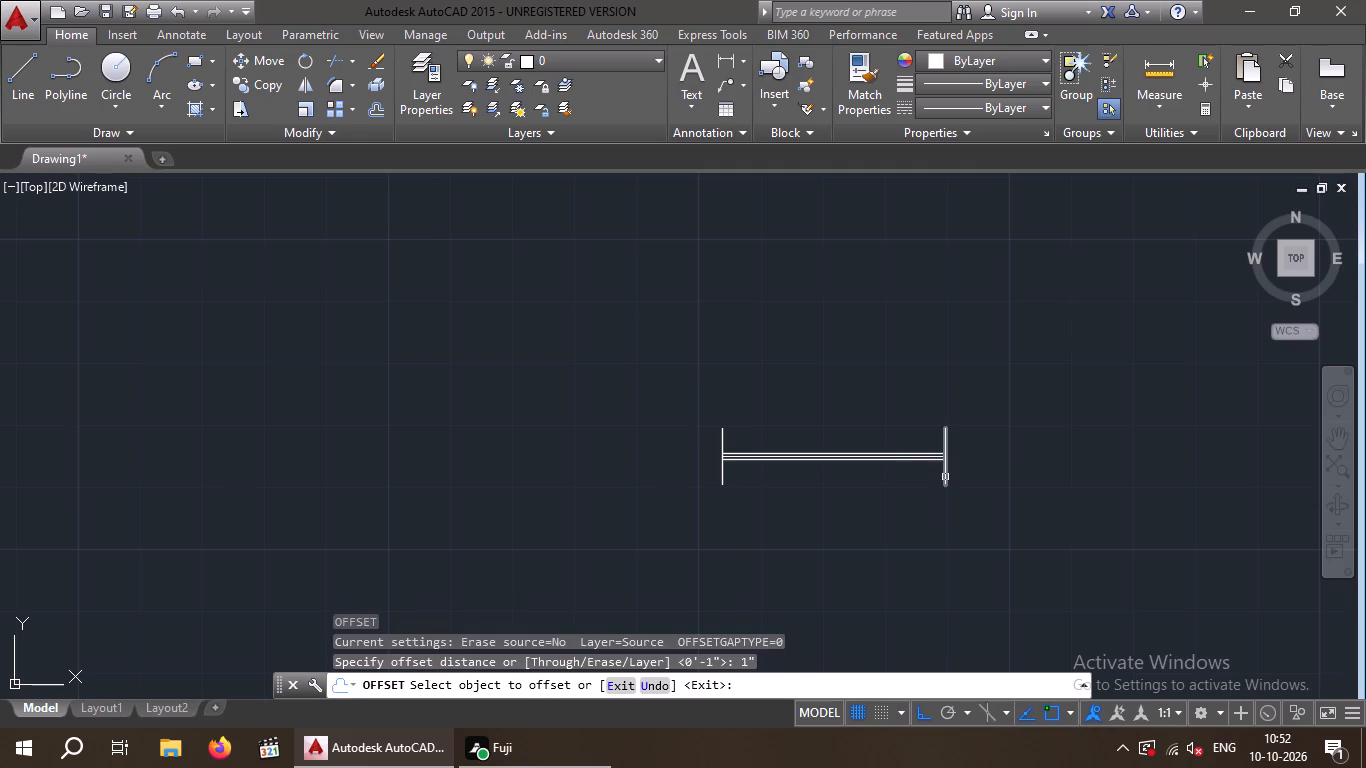
left_click_drag(945, 477, 961, 477)
left_click(976, 473)
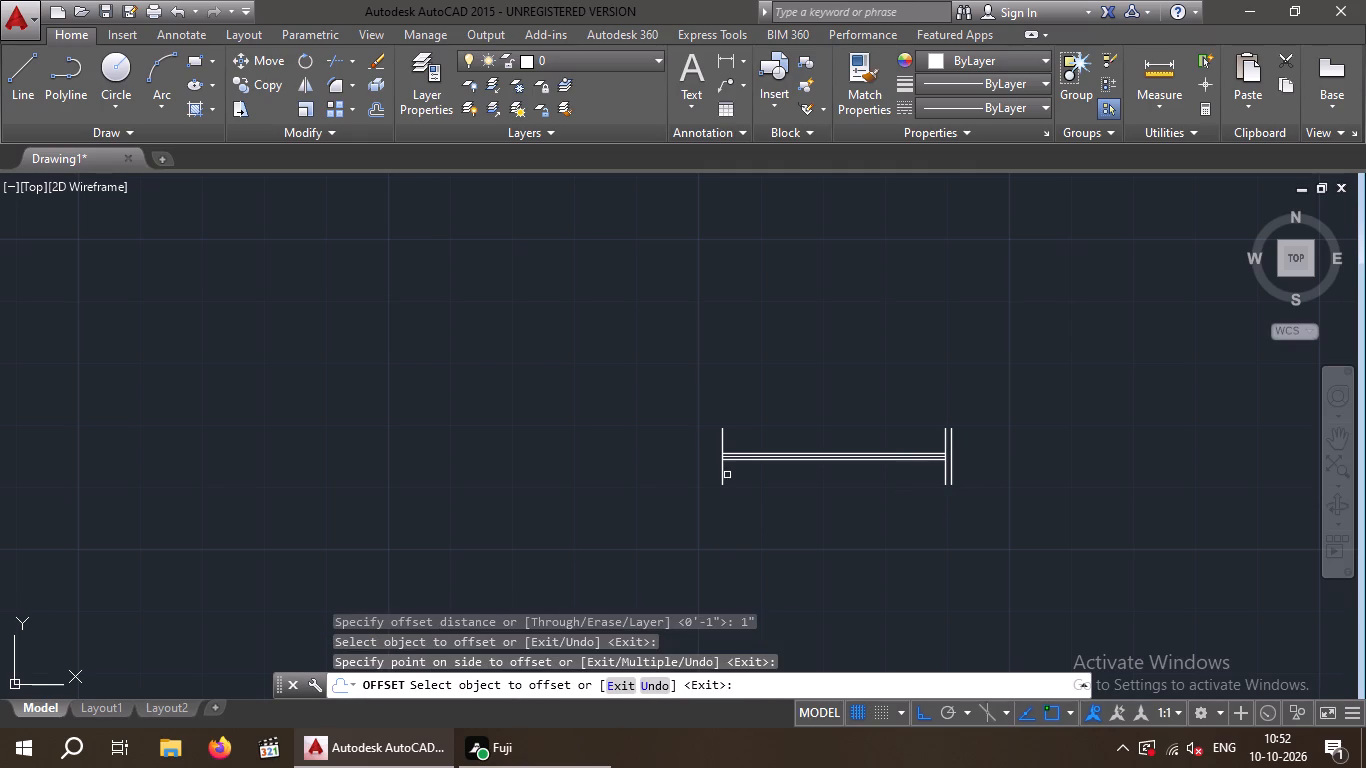
left_click_drag(722, 476, 680, 483)
left_click(616, 495)
key("Escape")
key("Escape")
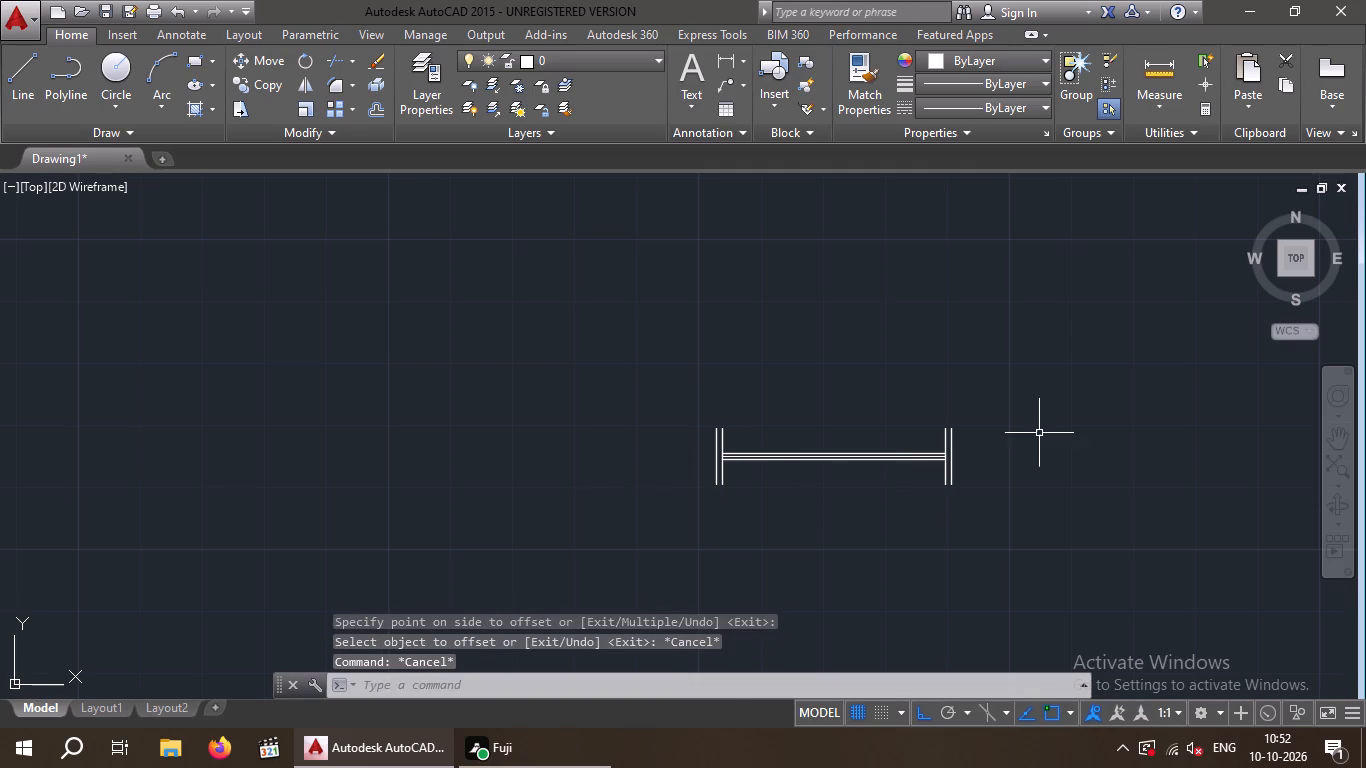
Copy the whole window symbol by its centre line's midpoint, with Ortho off, into the bottom outer wall of the lower-left bedroom.
left_click_drag(1028, 416, 1021, 425)
left_click(535, 509)
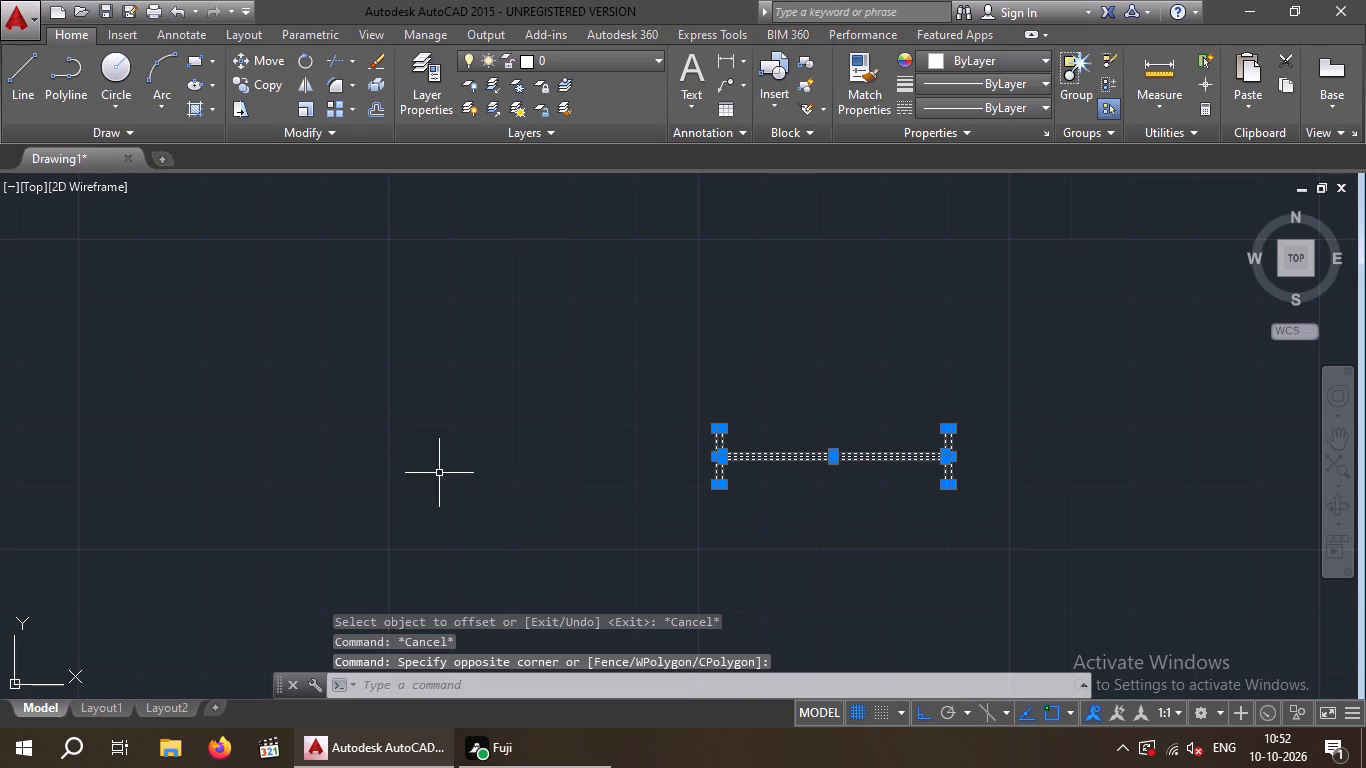
left_click(276, 82)
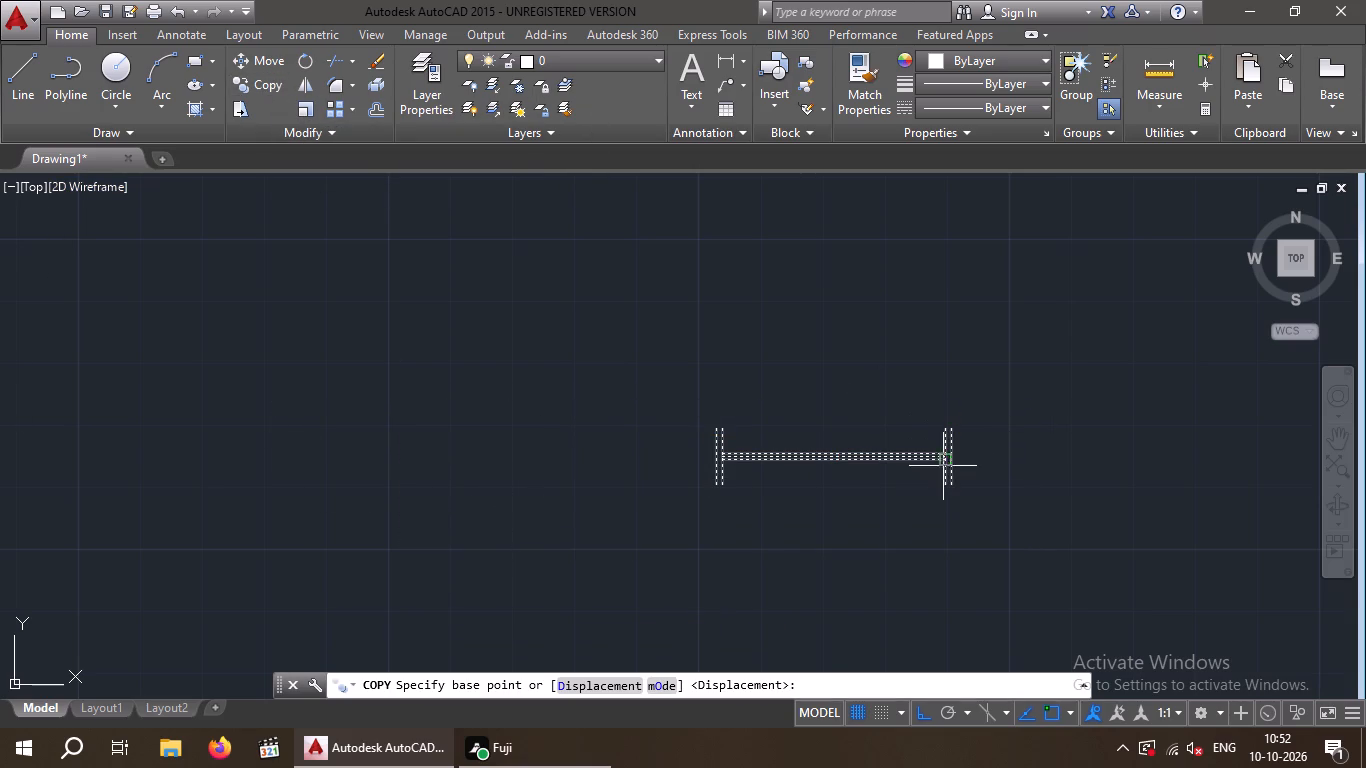
scroll(835, 454, "up", 5)
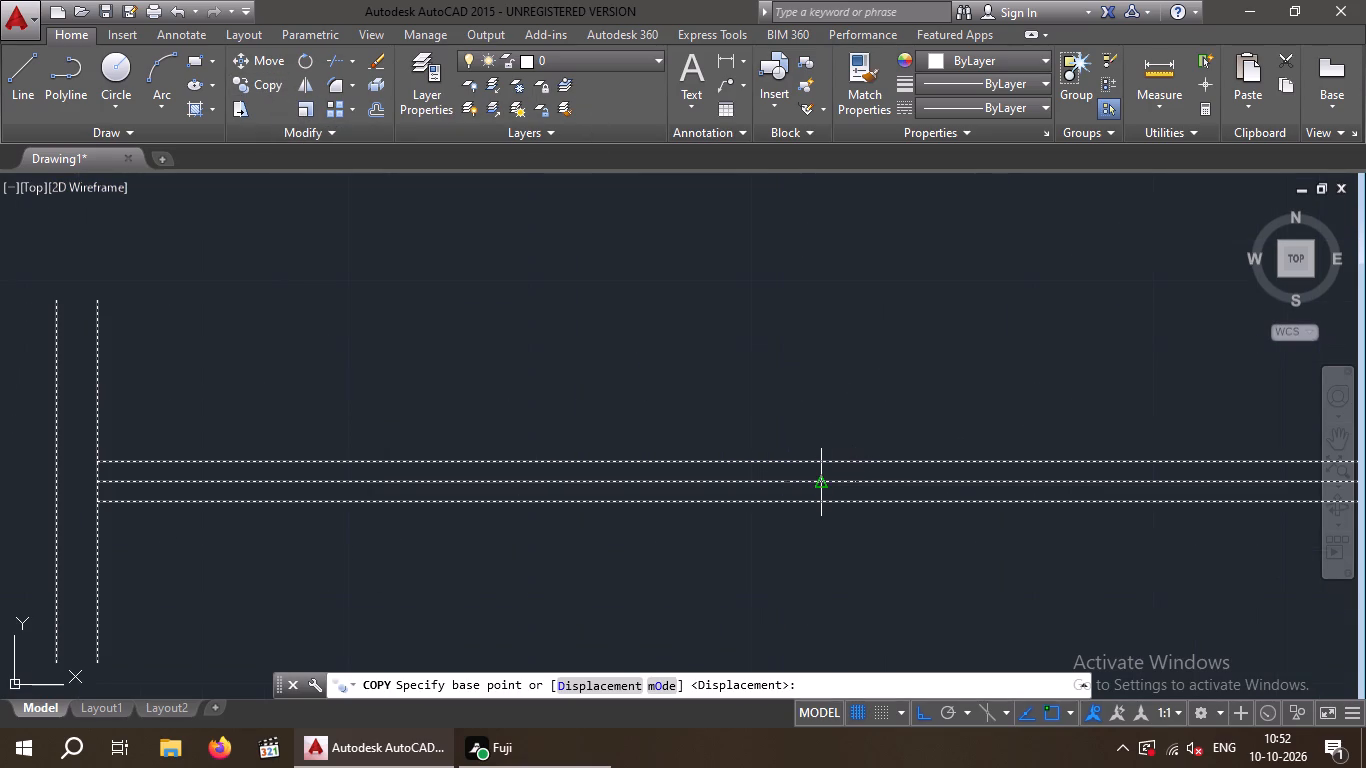
left_click(823, 478)
scroll(664, 545, "down", 3)
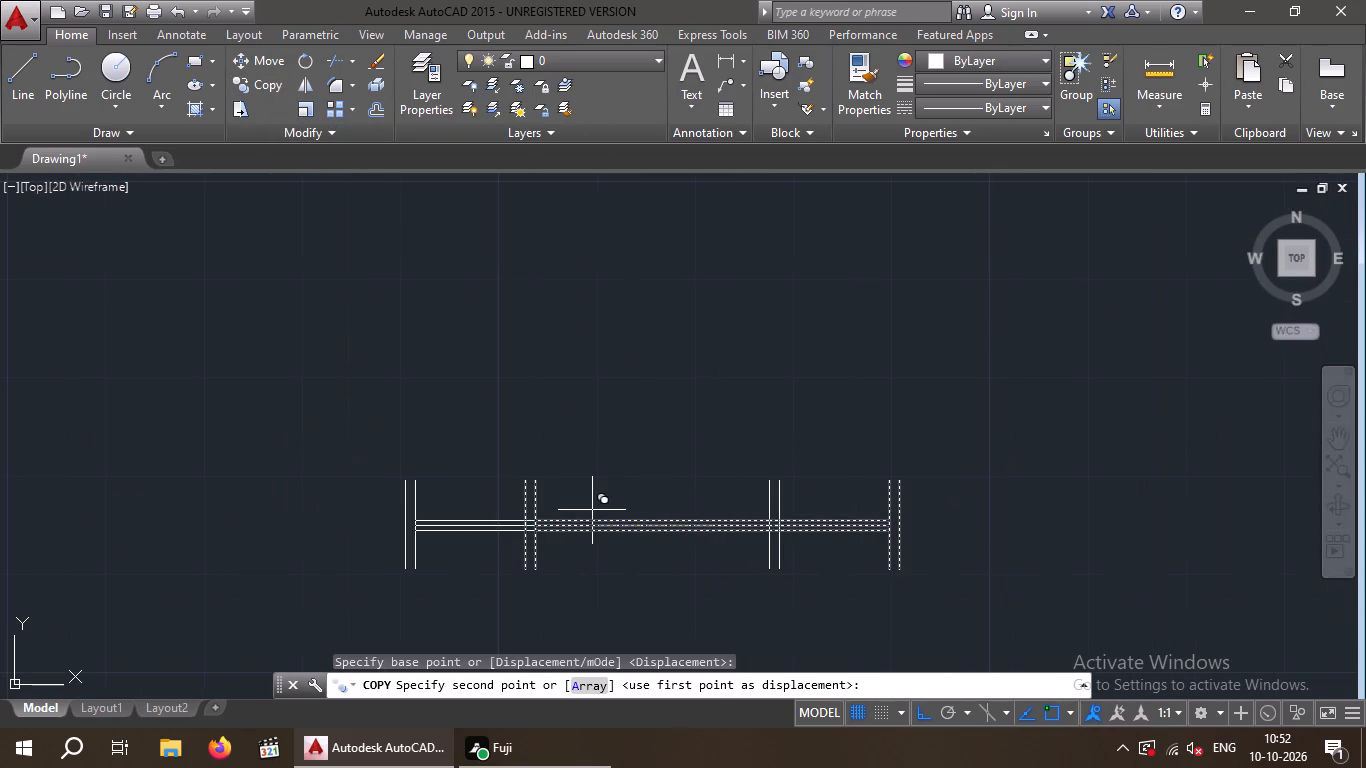
key("F8")
scroll(476, 538, "down", 2)
scroll(365, 508, "down", 2)
scroll(392, 504, "up", 1)
middle_click_drag(398, 503, 704, 441)
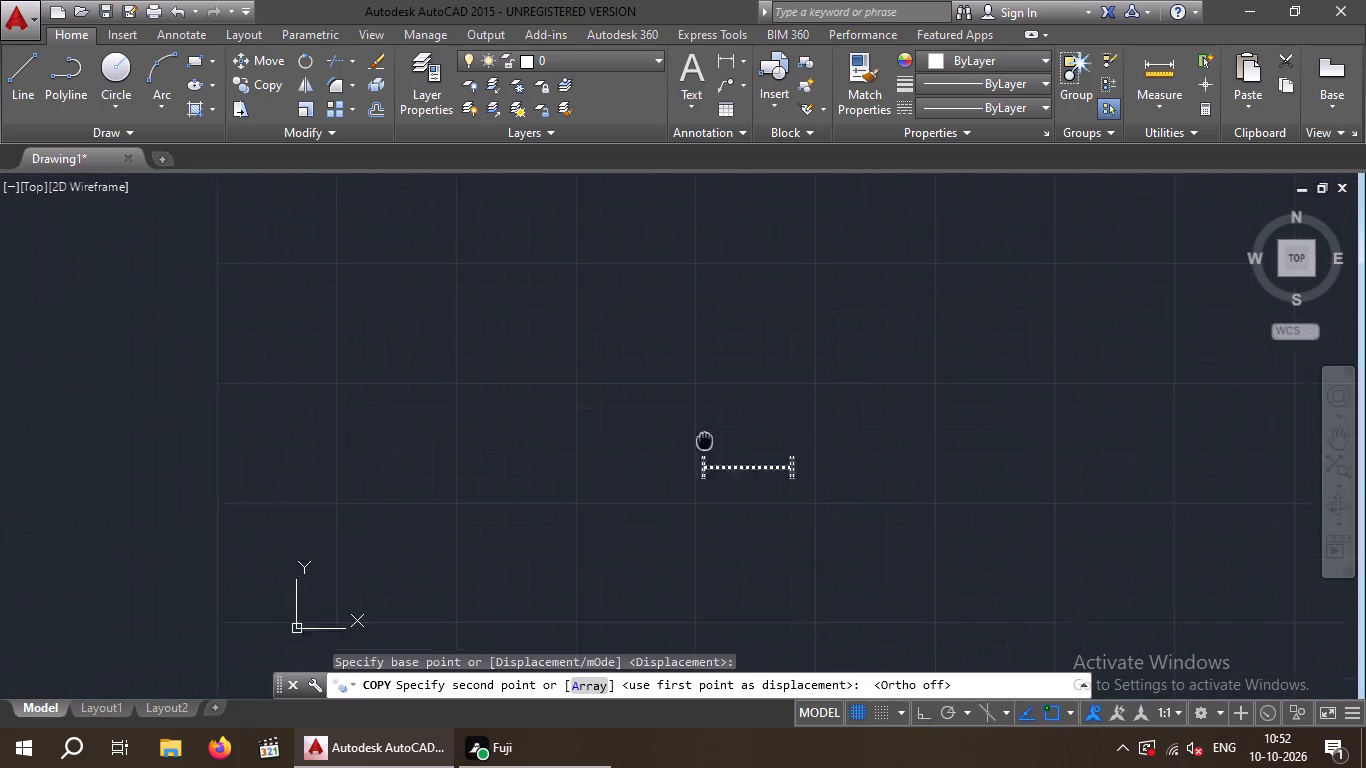
middle_click_drag(704, 441, 847, 373)
middle_click_drag(184, 493, 600, 425)
scroll(208, 525, "down", 3)
middle_click_drag(198, 530, 477, 467)
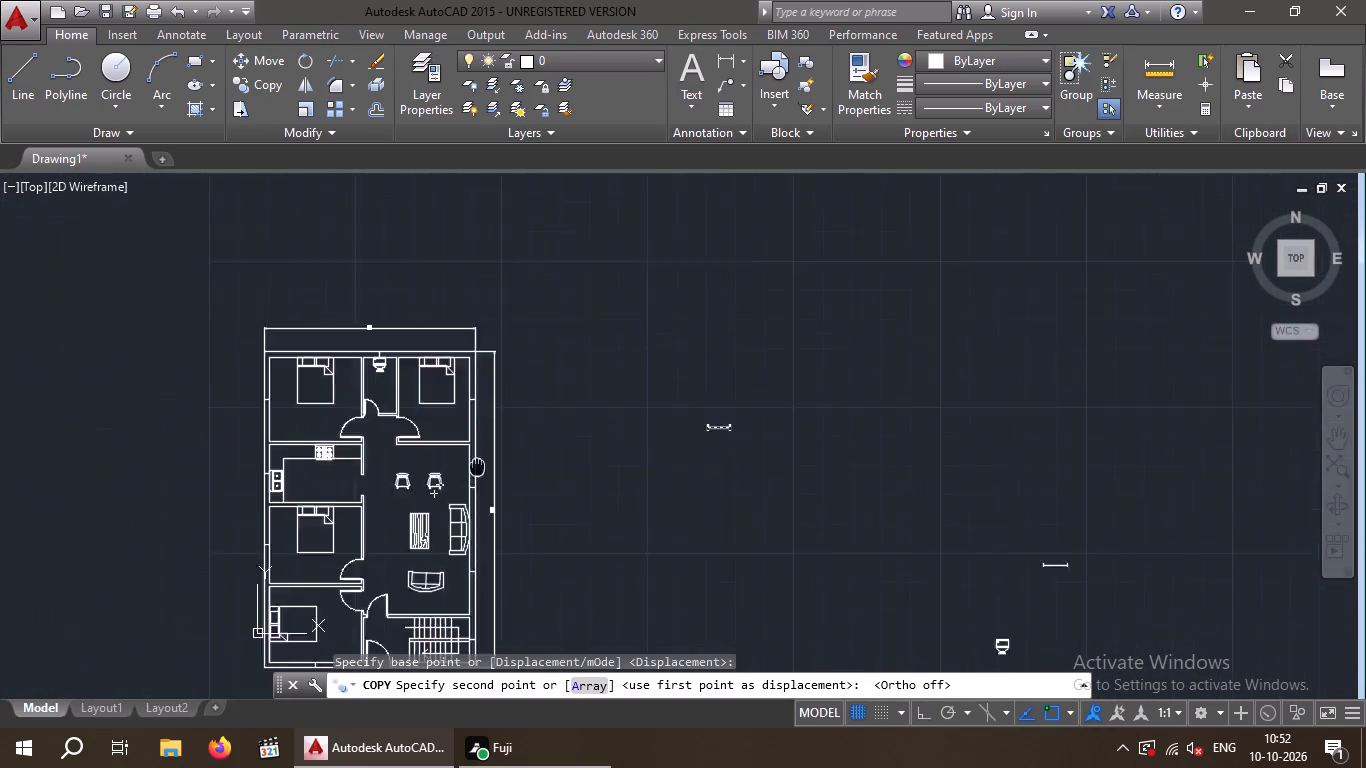
middle_click_drag(477, 467, 689, 384)
scroll(568, 572, "up", 5)
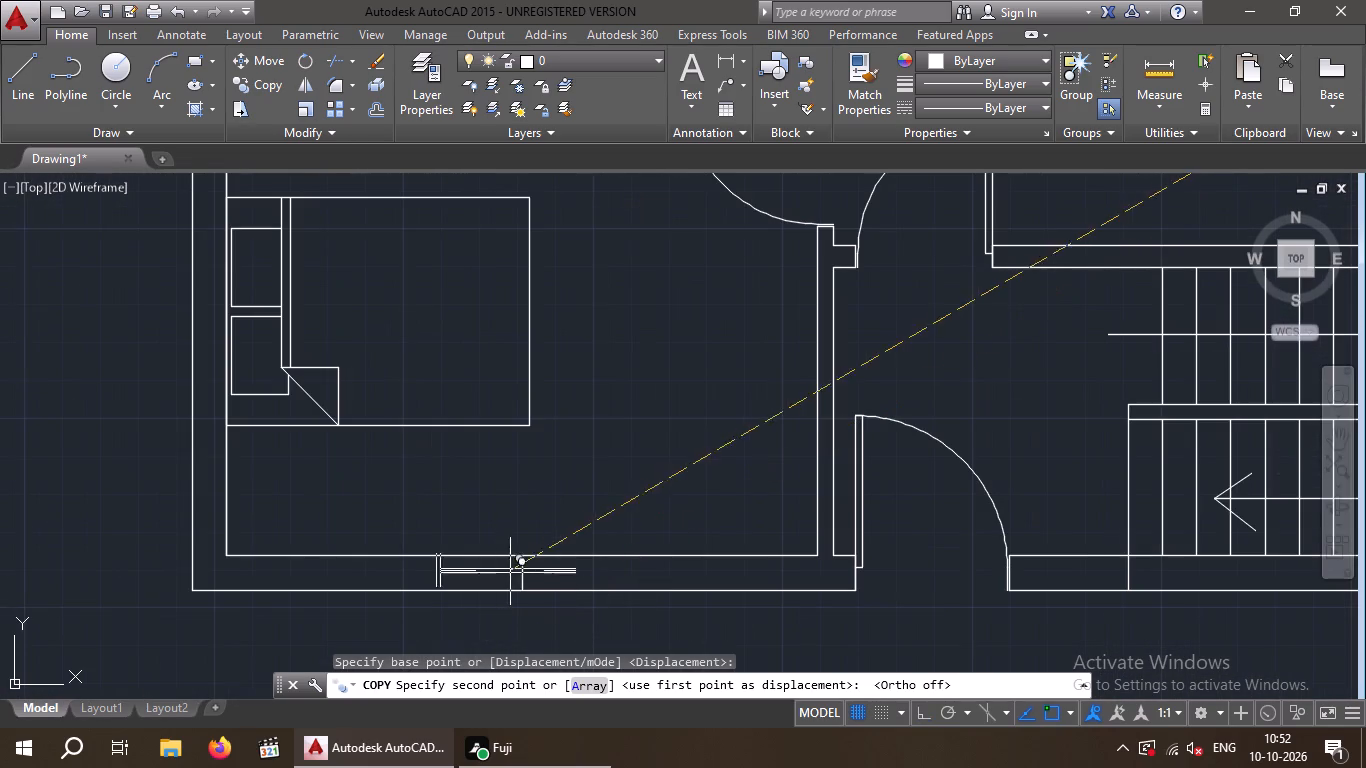
left_click(525, 574)
scroll(533, 487, "down", 2)
middle_click_drag(530, 501, 522, 550)
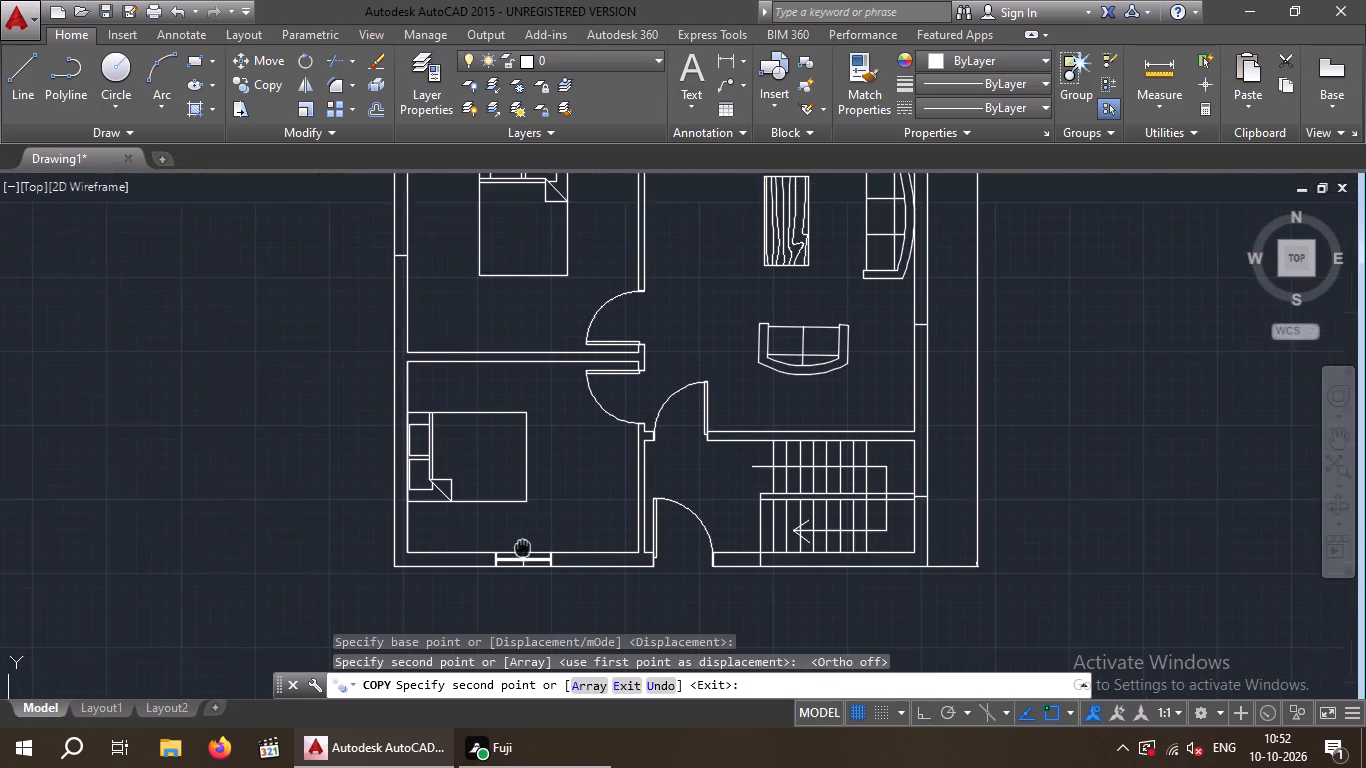
middle_click_drag(522, 550, 511, 590)
scroll(503, 369, "down", 1)
scroll(503, 370, "up", 1)
middle_click_drag(485, 463, 449, 659)
scroll(474, 383, "down", 2)
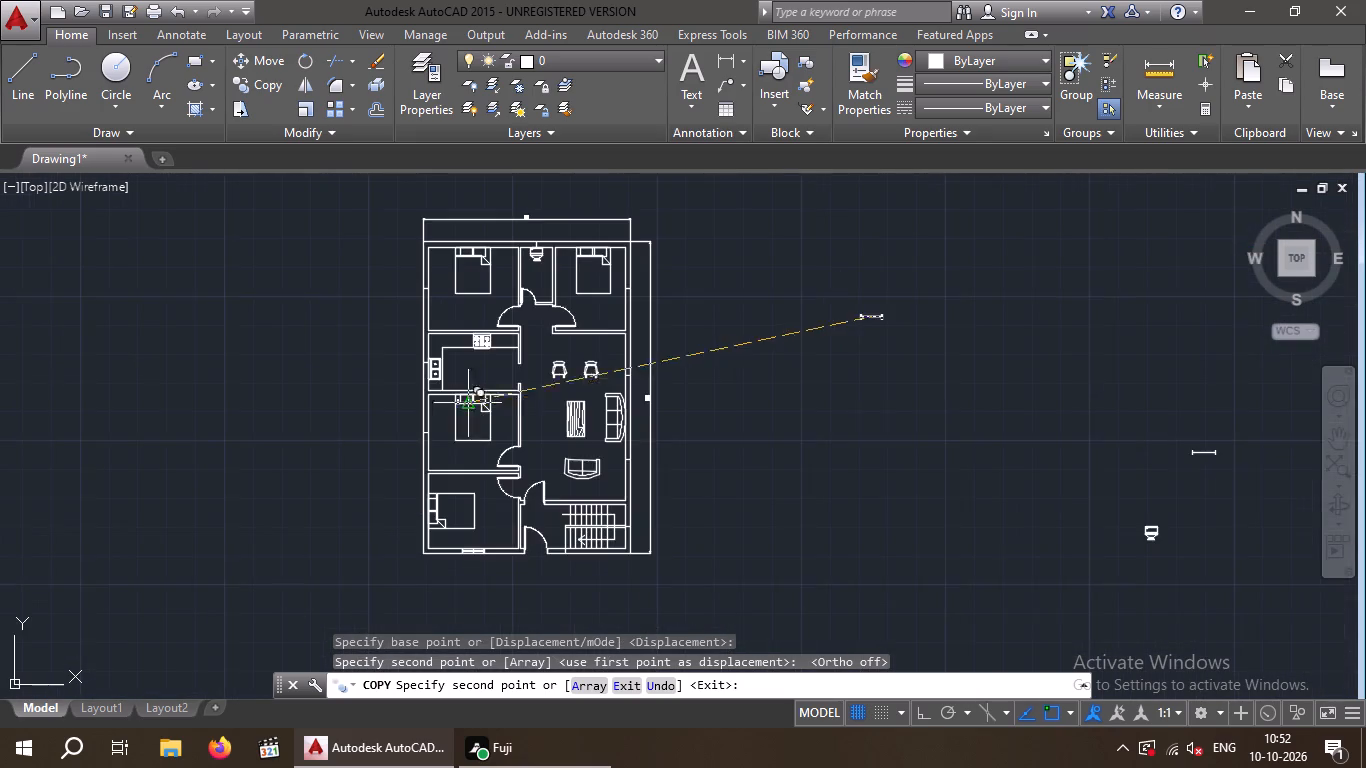
middle_click_drag(461, 433, 390, 534)
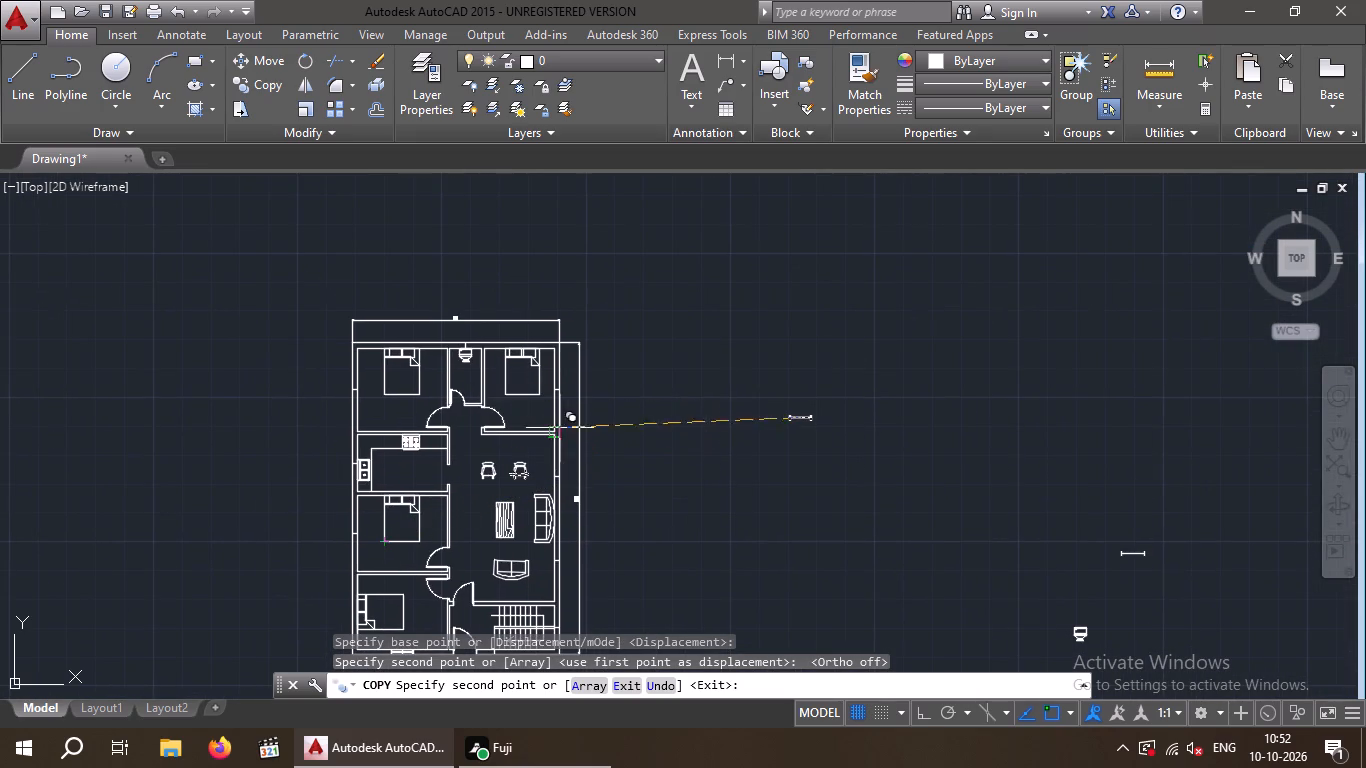
middle_click_drag(585, 446, 489, 336)
middle_click_drag(481, 371, 470, 426)
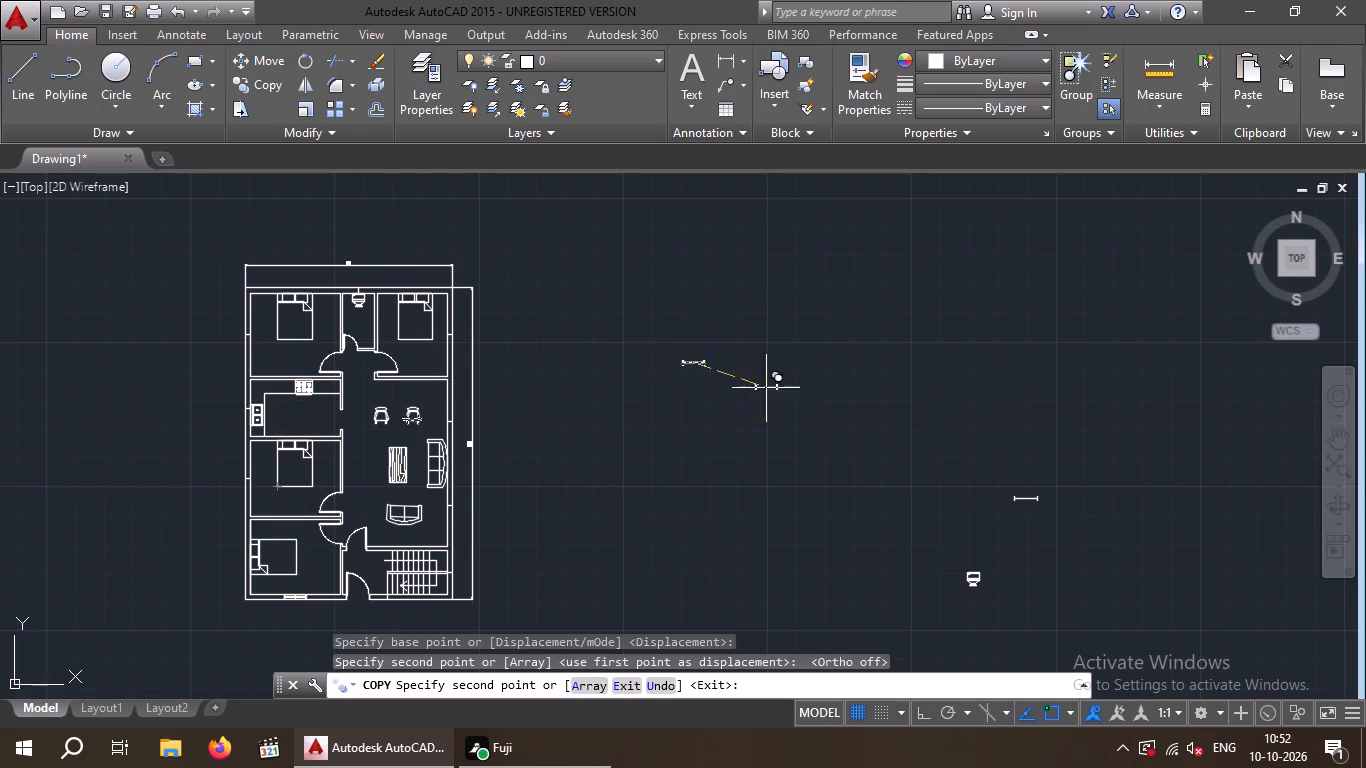
key("Escape")
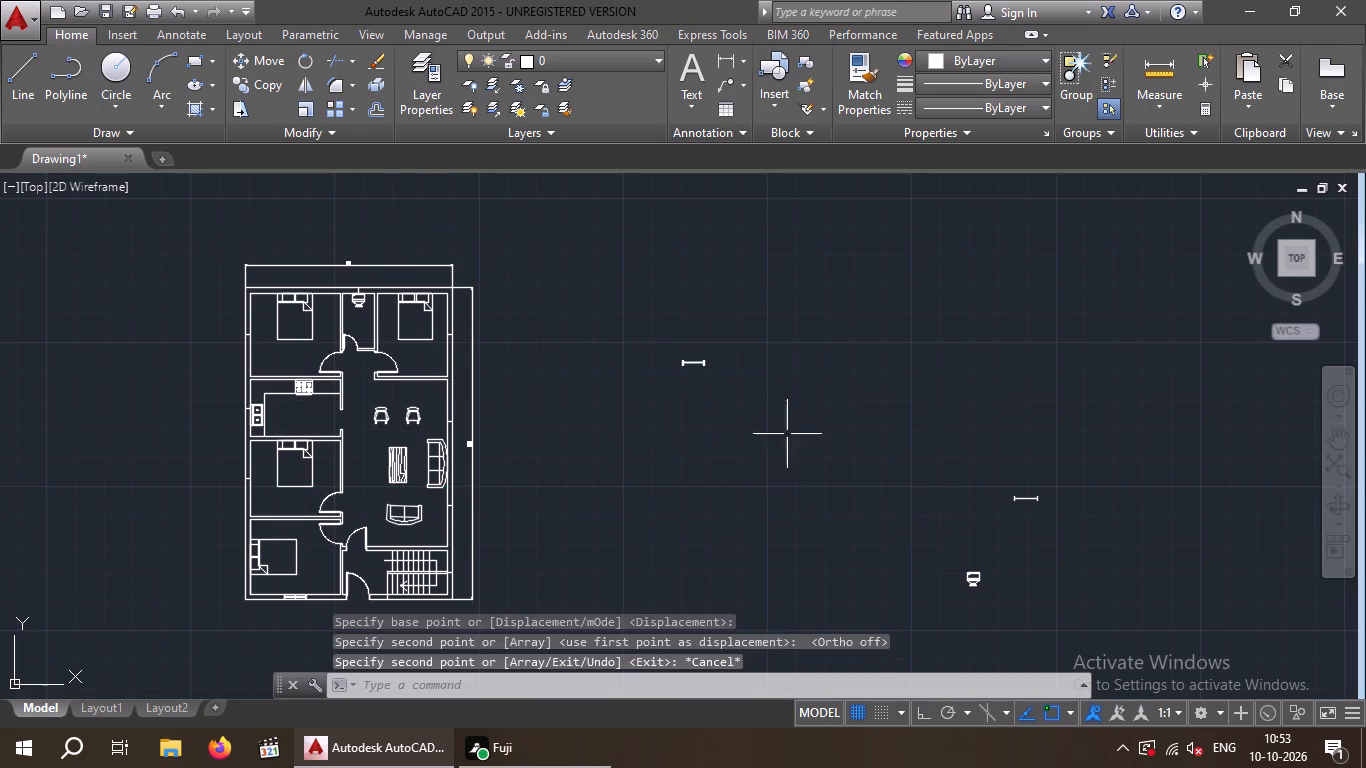
Rotate the original window symbol outside the plan by 90° with Ortho on, about its upper-left corner, so it stands vertically.
scroll(722, 336, "down", 1)
scroll(722, 336, "up", 1)
left_click_drag(759, 332, 709, 343)
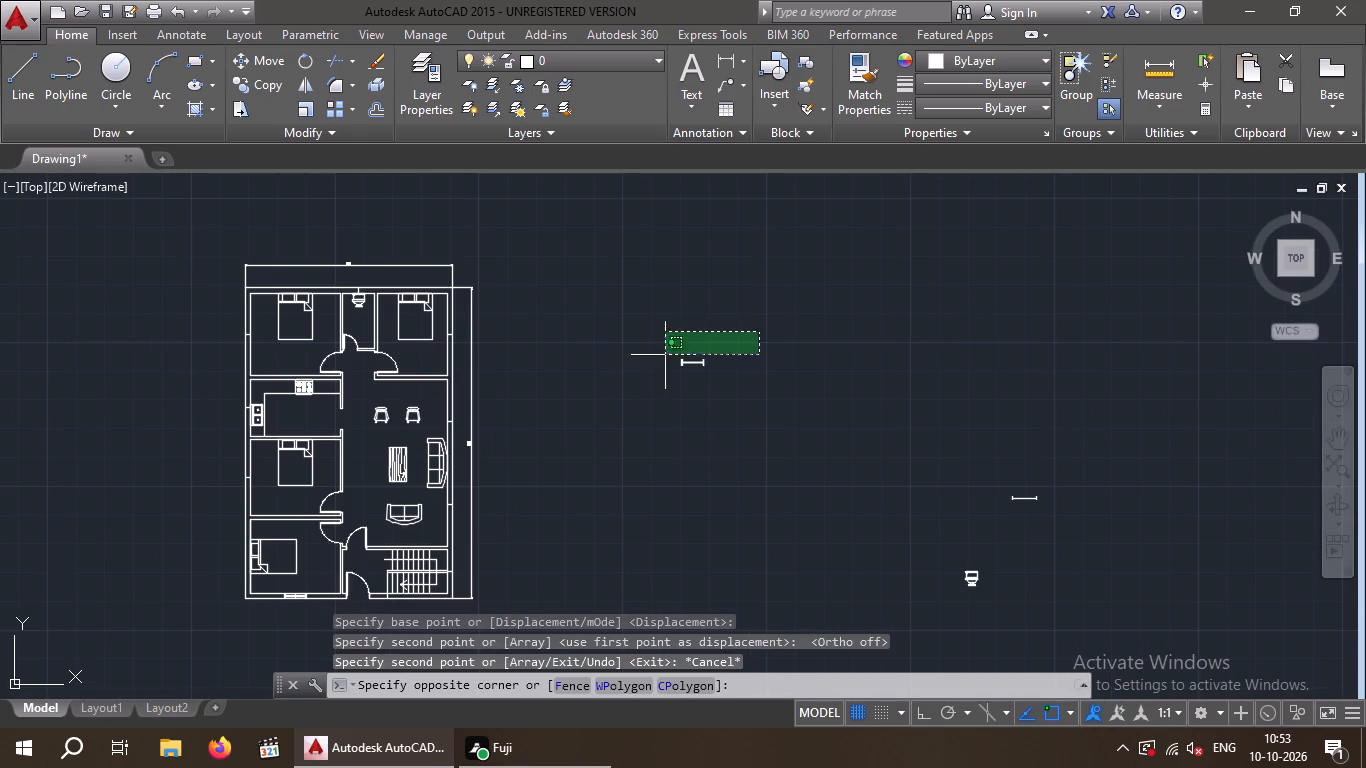
left_click(667, 405)
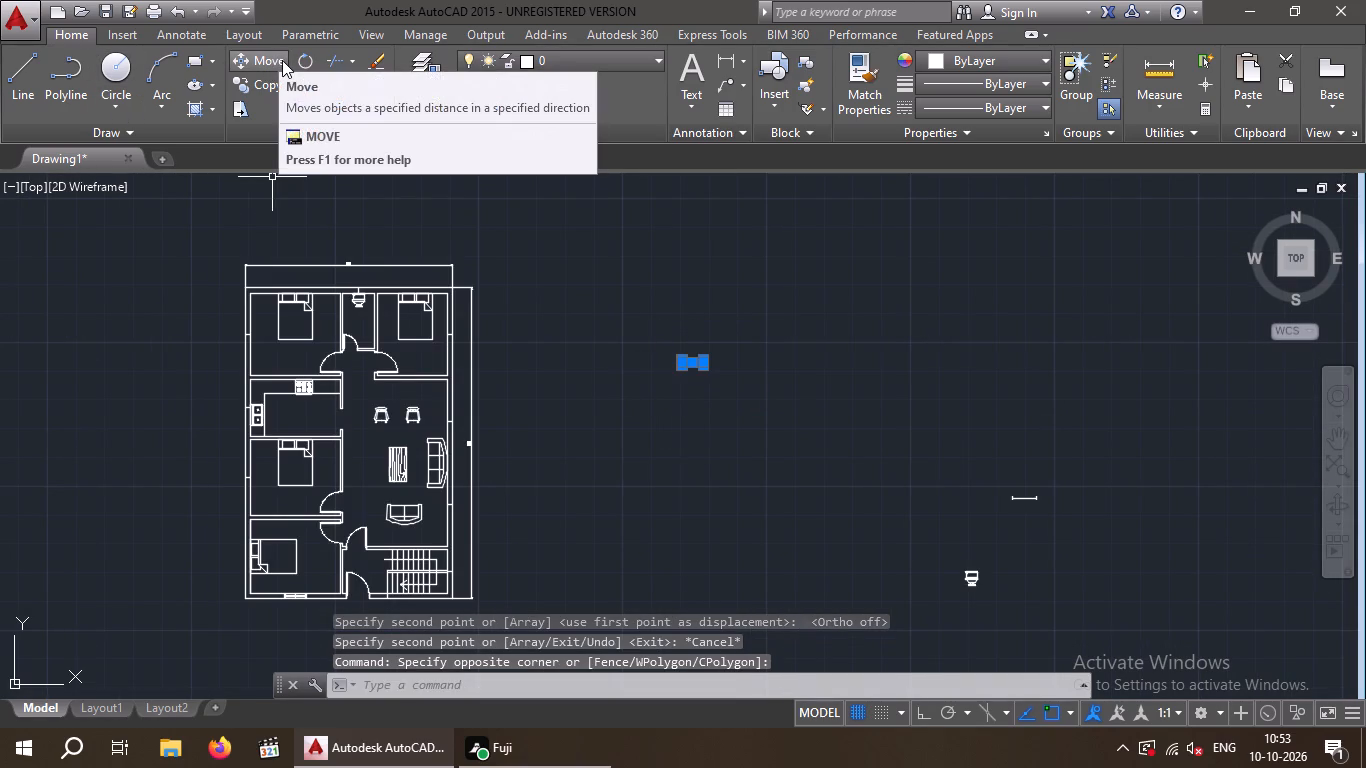
key("F8")
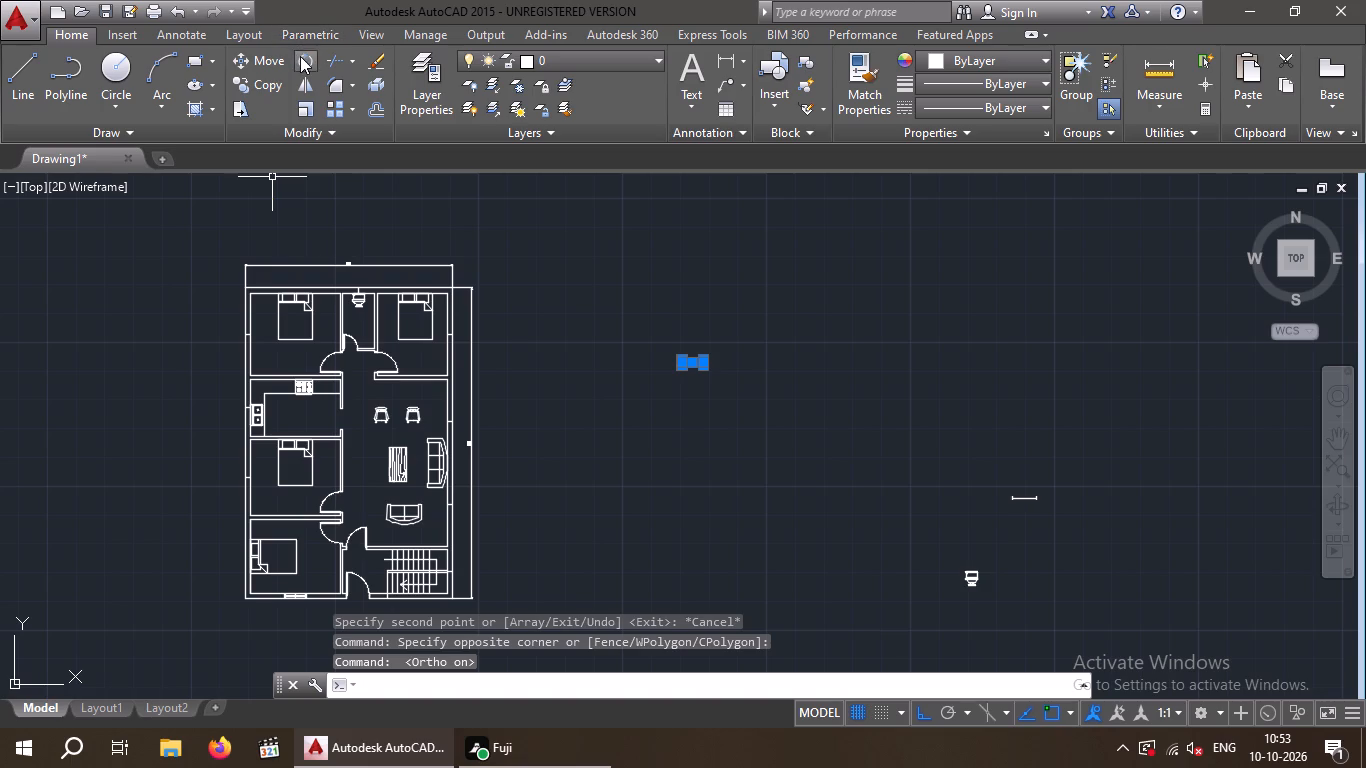
left_click(300, 56)
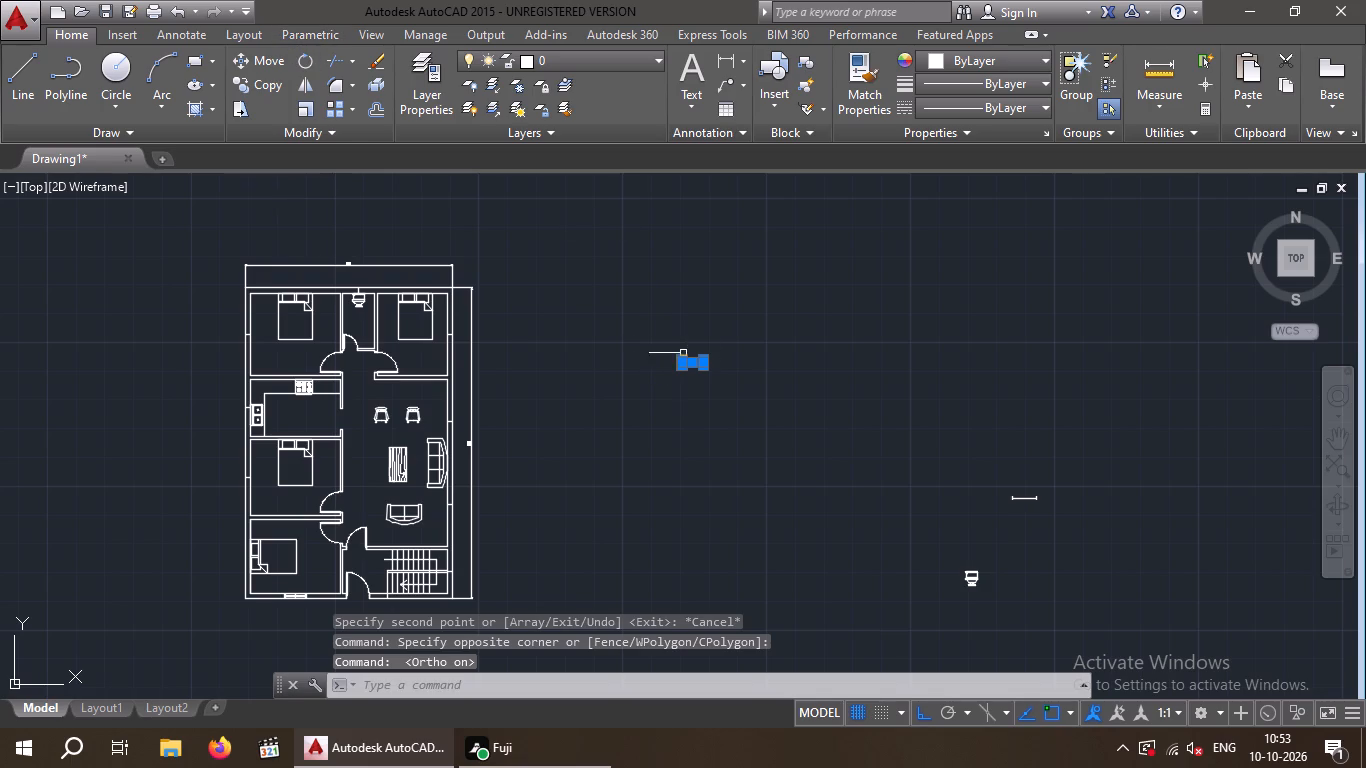
scroll(687, 355, "up", 4)
left_click(311, 61)
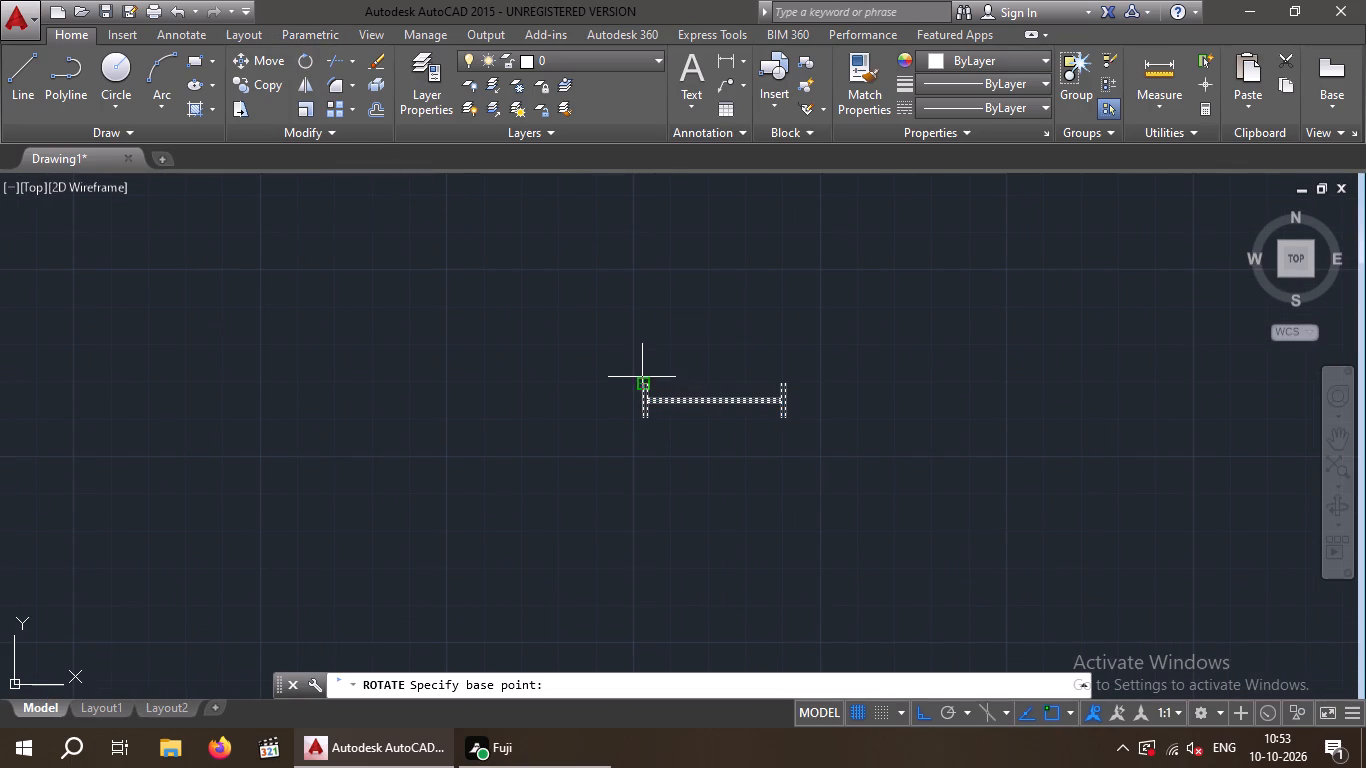
scroll(637, 371, "up", 4)
left_click_drag(661, 442, 664, 428)
scroll(758, 300, "down", 2)
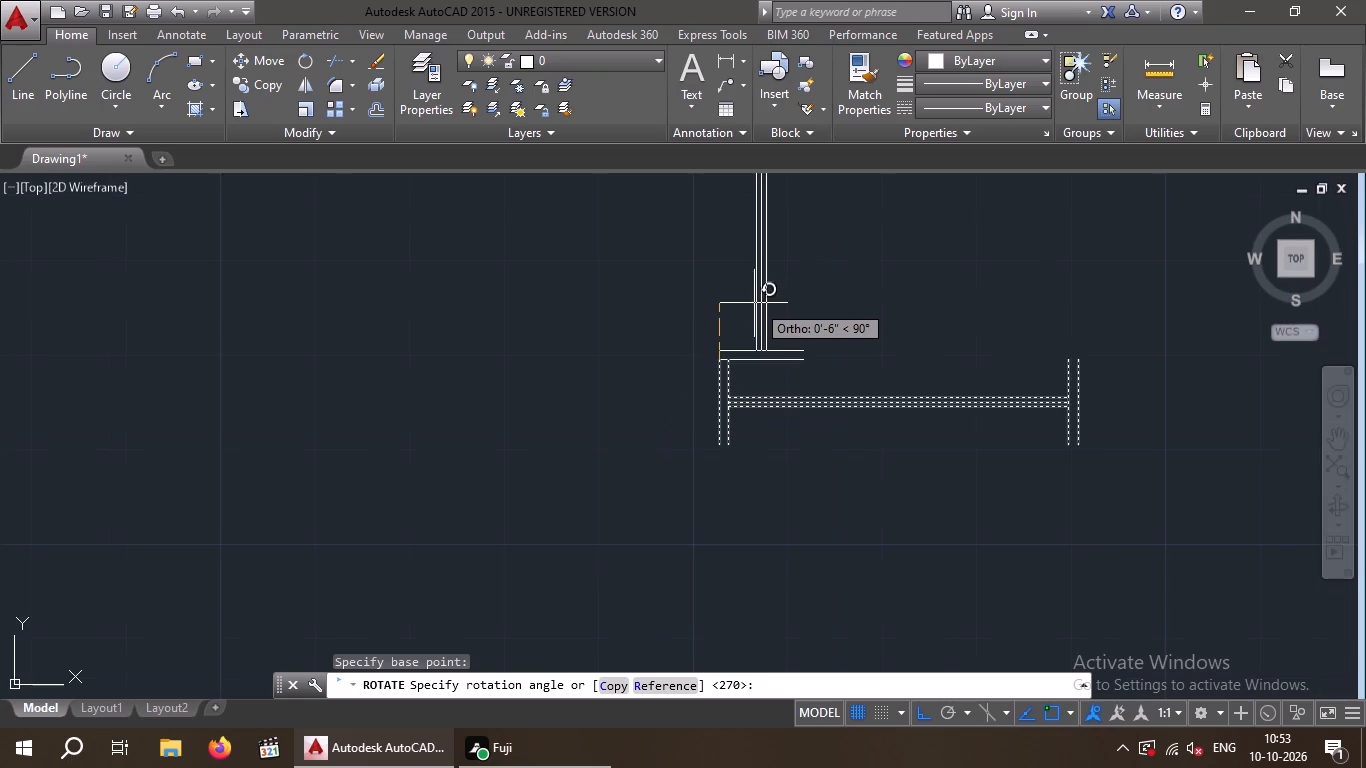
left_click(754, 297)
key("Escape")
scroll(834, 368, "down", 2)
middle_click_drag(835, 370, 851, 368)
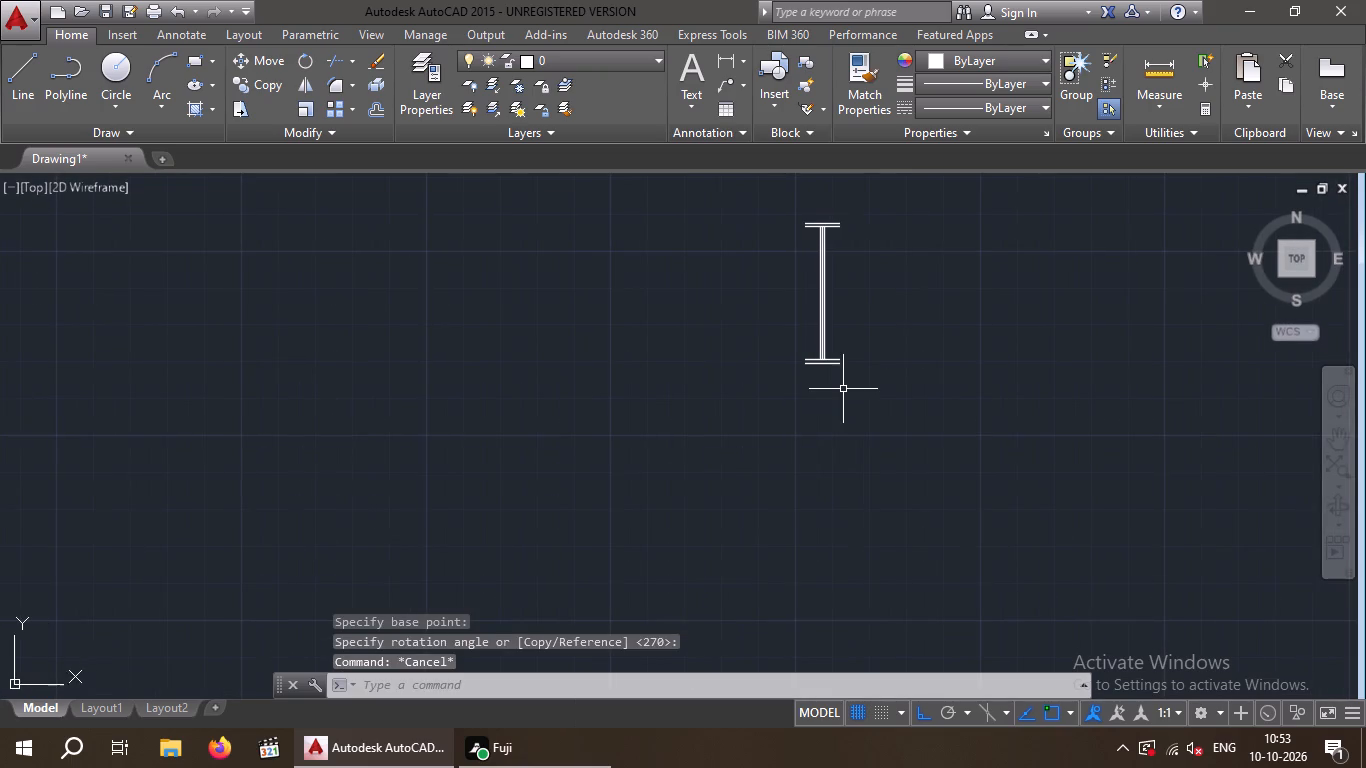
Copy the vertical window symbol by its centre line's midpoint, with Ortho off, to both window marks in the living room's right outer wall.
key("F8")
scroll(843, 375, "down", 2)
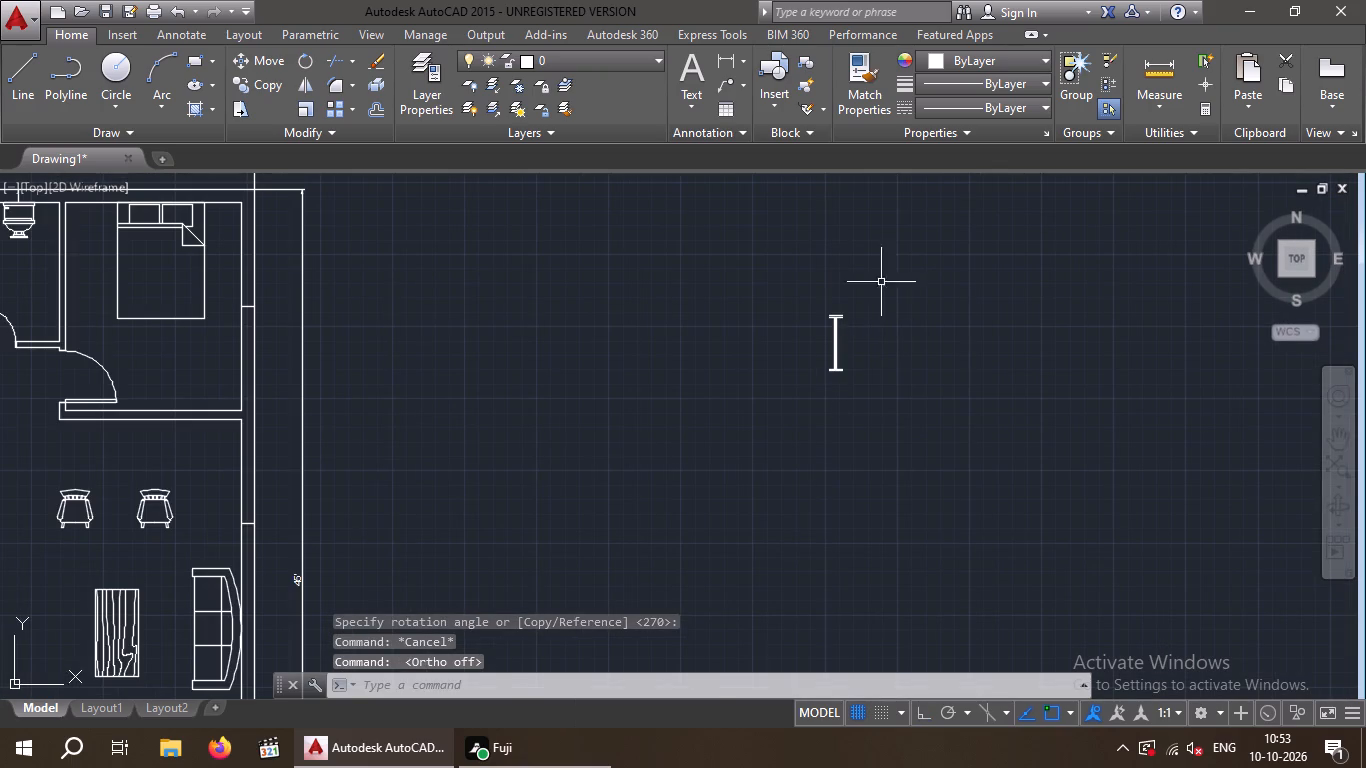
left_click_drag(870, 268, 796, 323)
left_click_drag(816, 427, 799, 418)
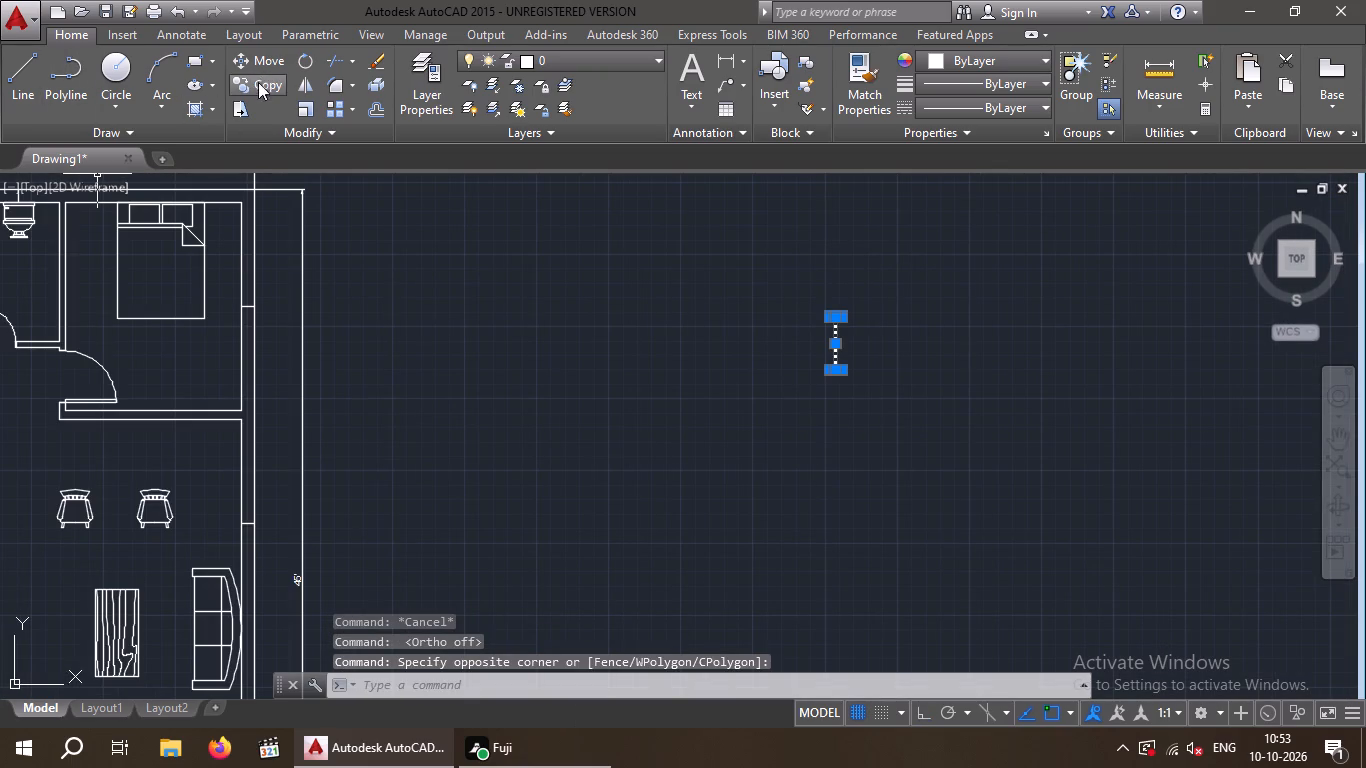
left_click(257, 84)
scroll(852, 352, "up", 5)
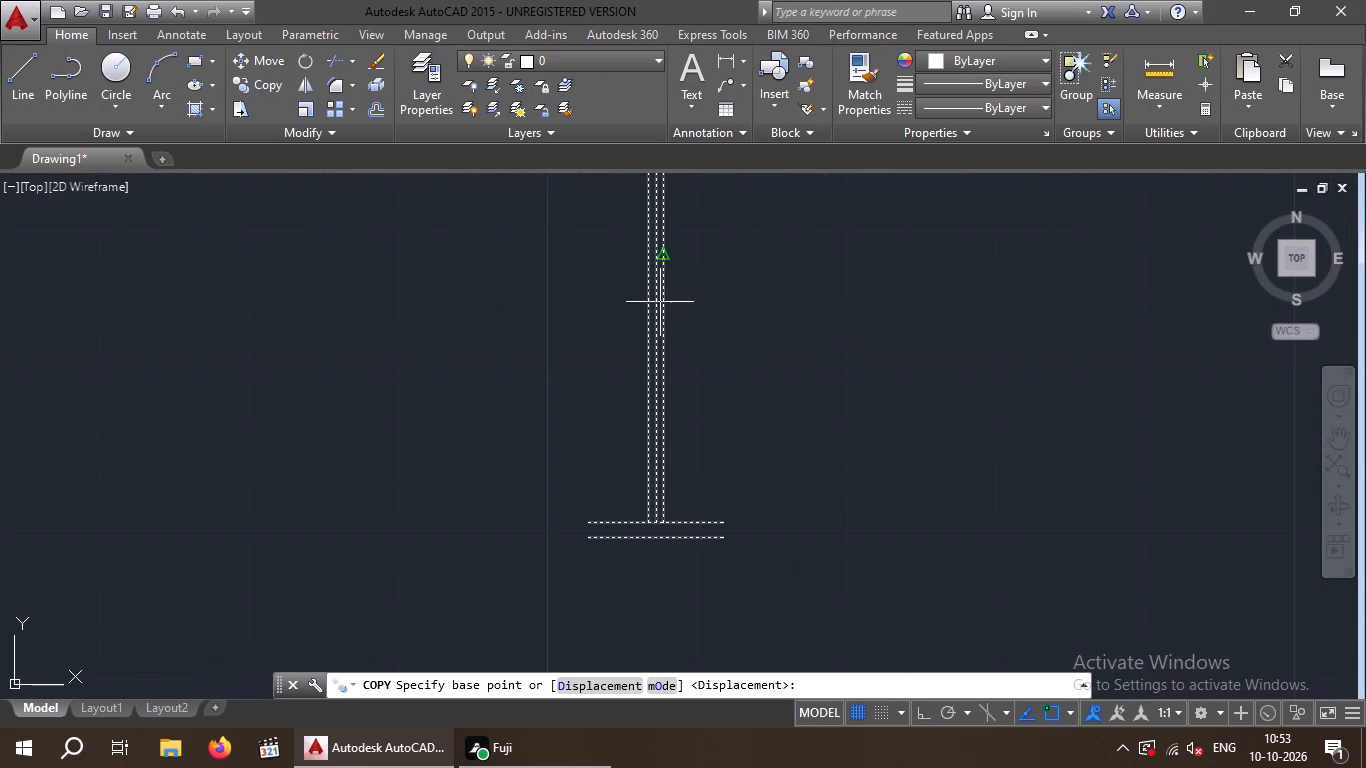
left_click(655, 259)
scroll(344, 495, "down", 2)
middle_click_drag(343, 495, 762, 401)
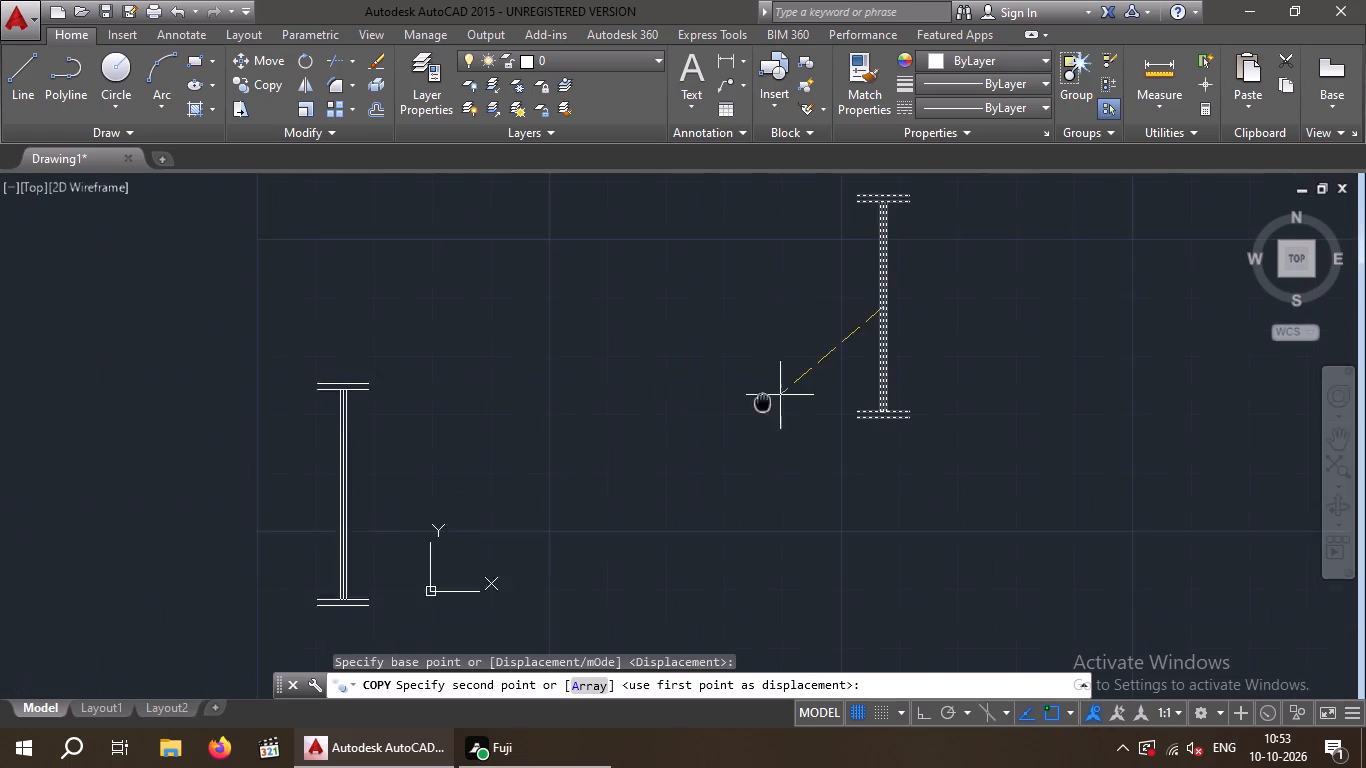
scroll(523, 446, "down", 4)
middle_click_drag(406, 461, 811, 276)
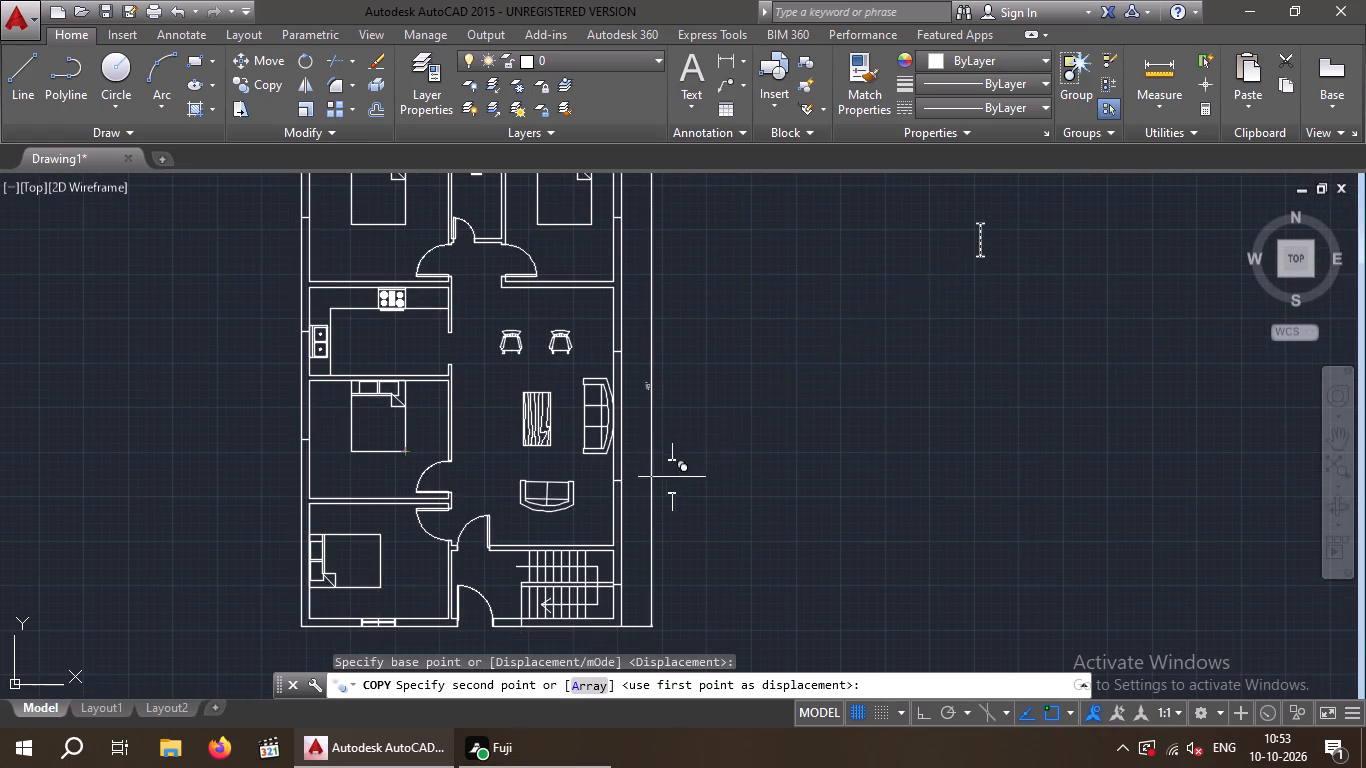
scroll(615, 490, "up", 4)
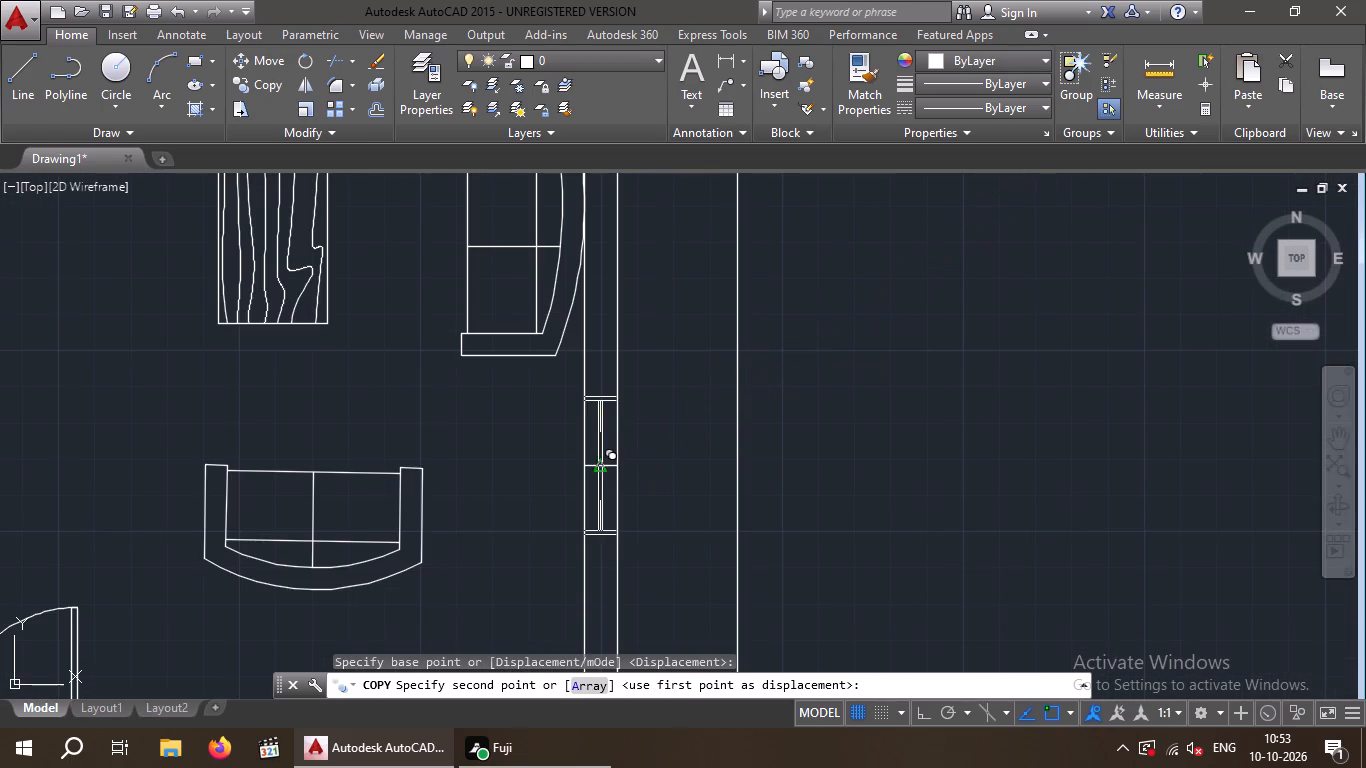
left_click(602, 471)
scroll(594, 346, "down", 3)
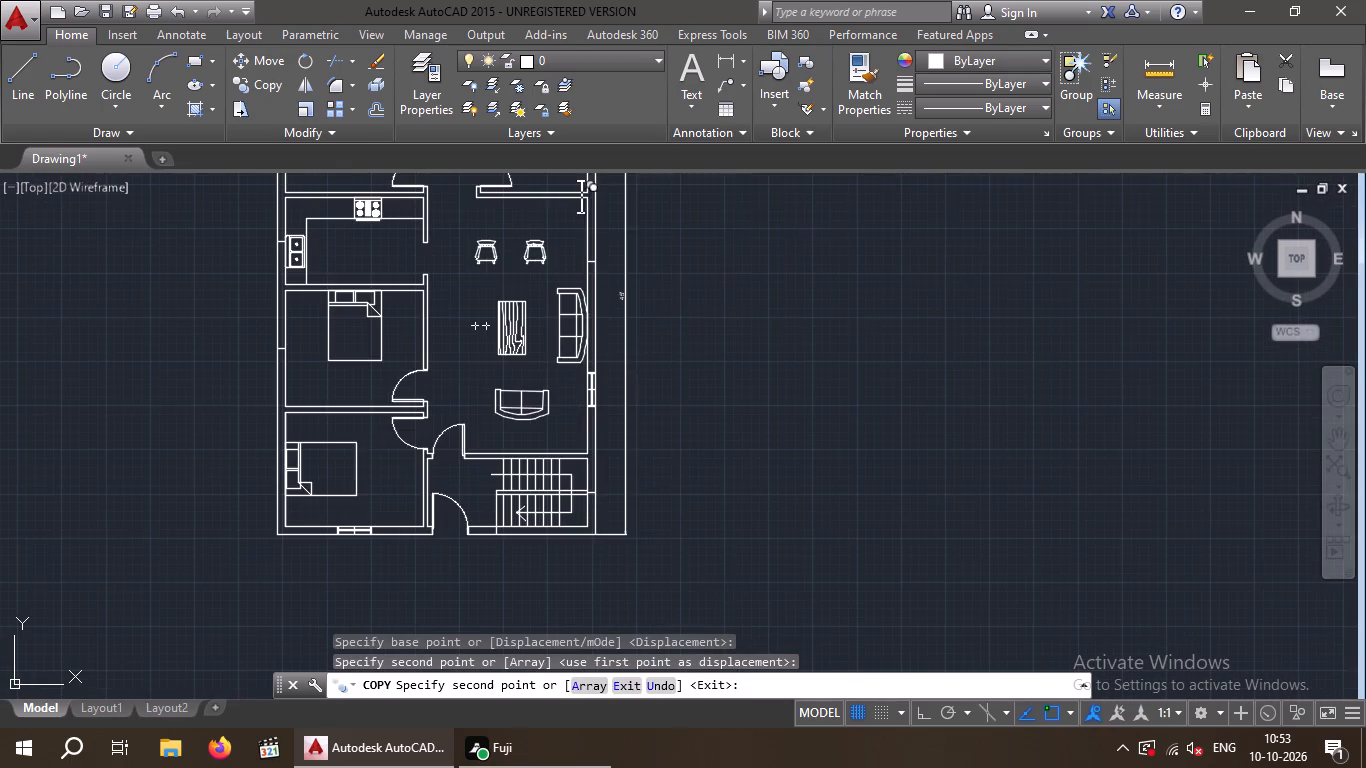
scroll(584, 278, "up", 5)
middle_click_drag(588, 338, 544, 549)
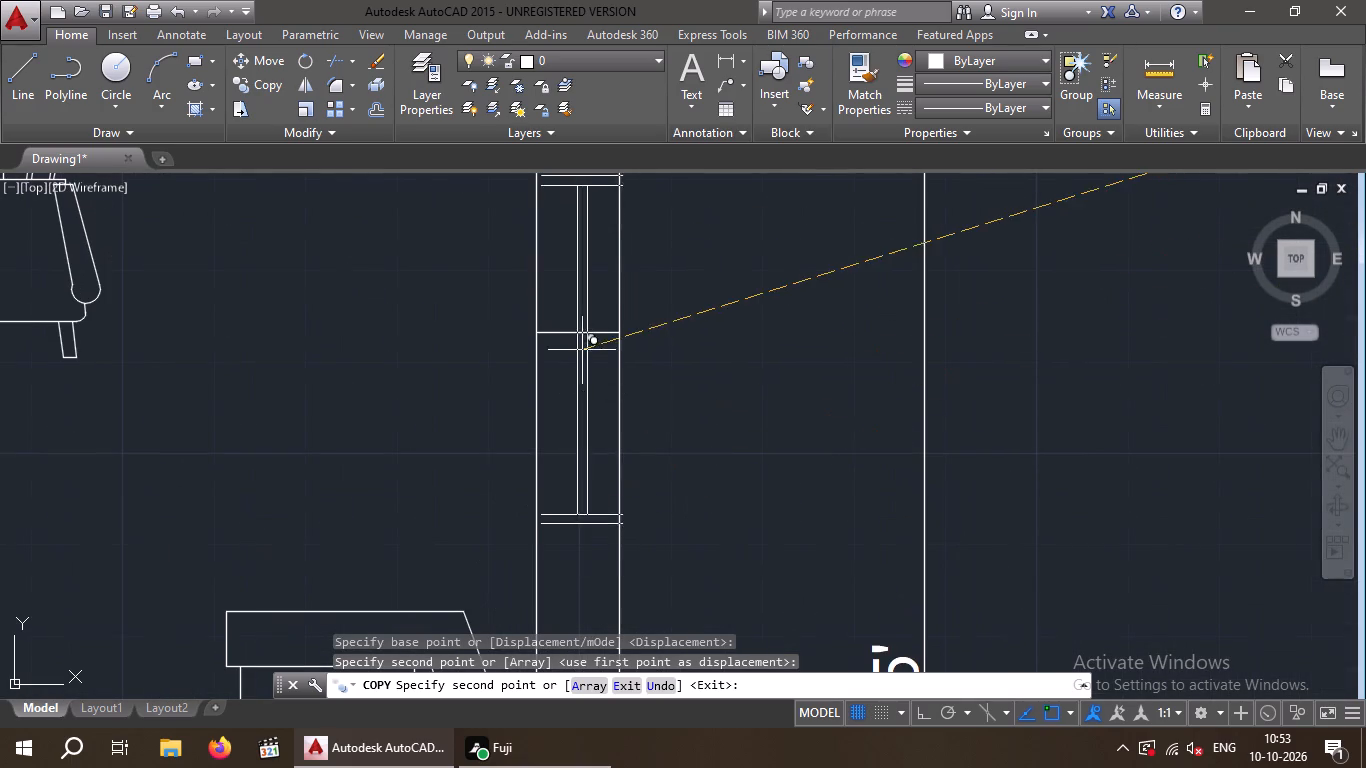
left_click_drag(578, 333, 578, 353)
Place further copies of the vertical window at the marks in the top-right bedroom's right wall and the top-left bedroom's left wall.
scroll(604, 474, "down", 5)
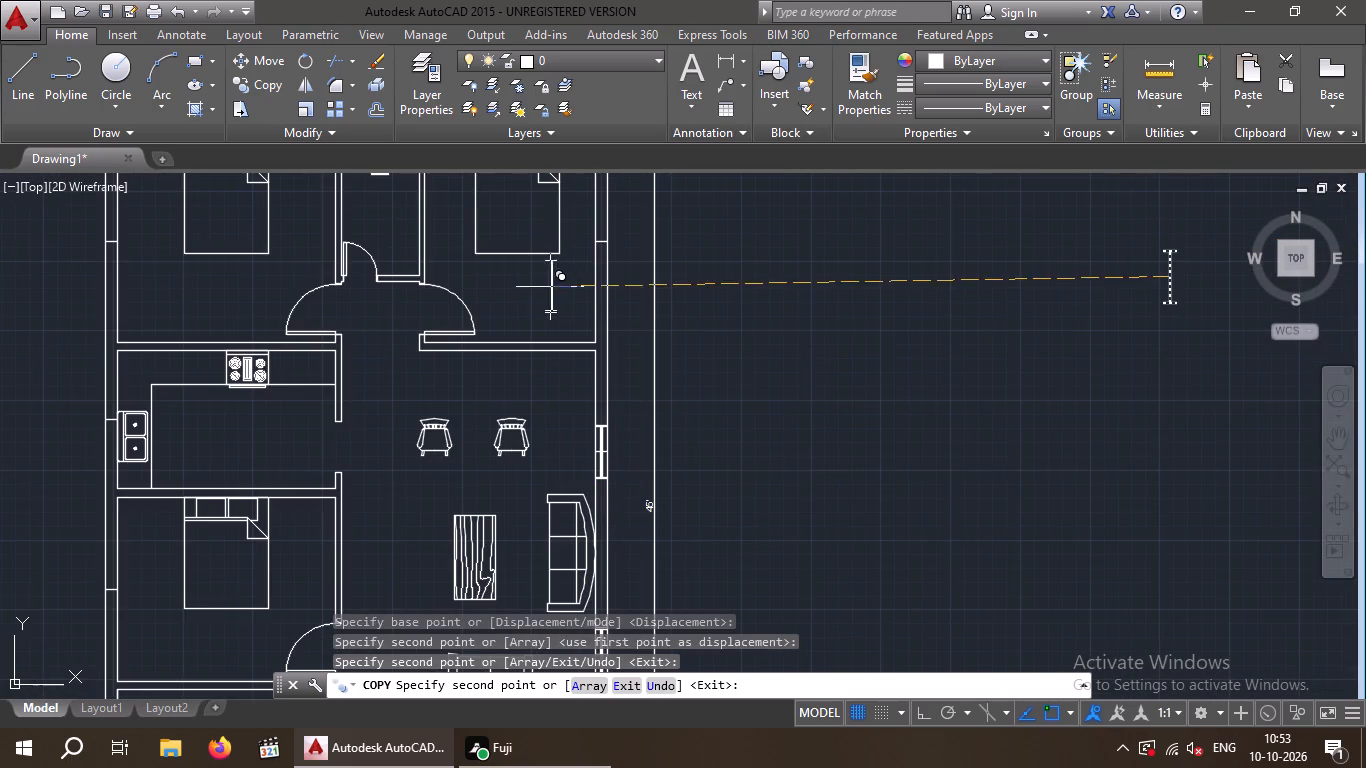
scroll(545, 307, "down", 1)
middle_click_drag(545, 312, 504, 463)
scroll(547, 419, "up", 4)
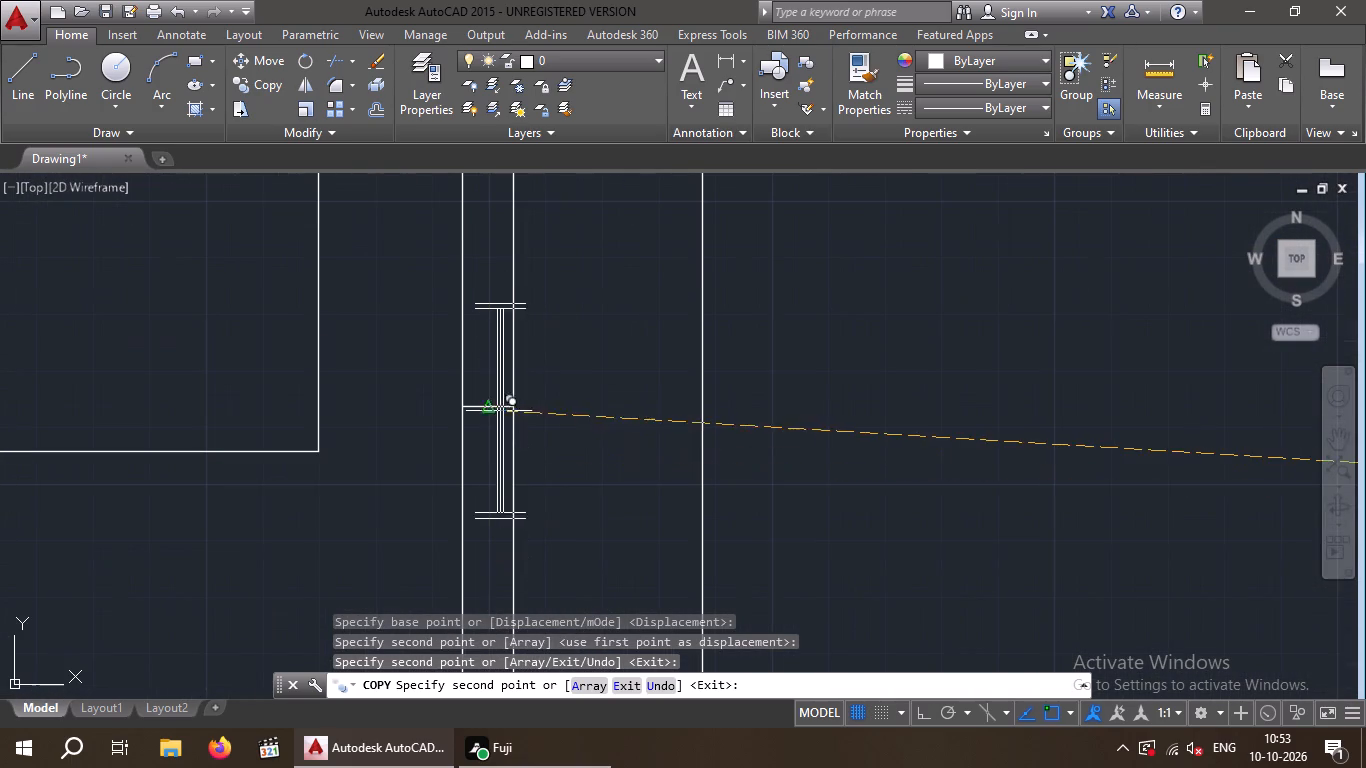
left_click(488, 403)
scroll(525, 469, "down", 4)
middle_click_drag(508, 462, 921, 366)
scroll(603, 441, "down", 1)
scroll(430, 366, "up", 4)
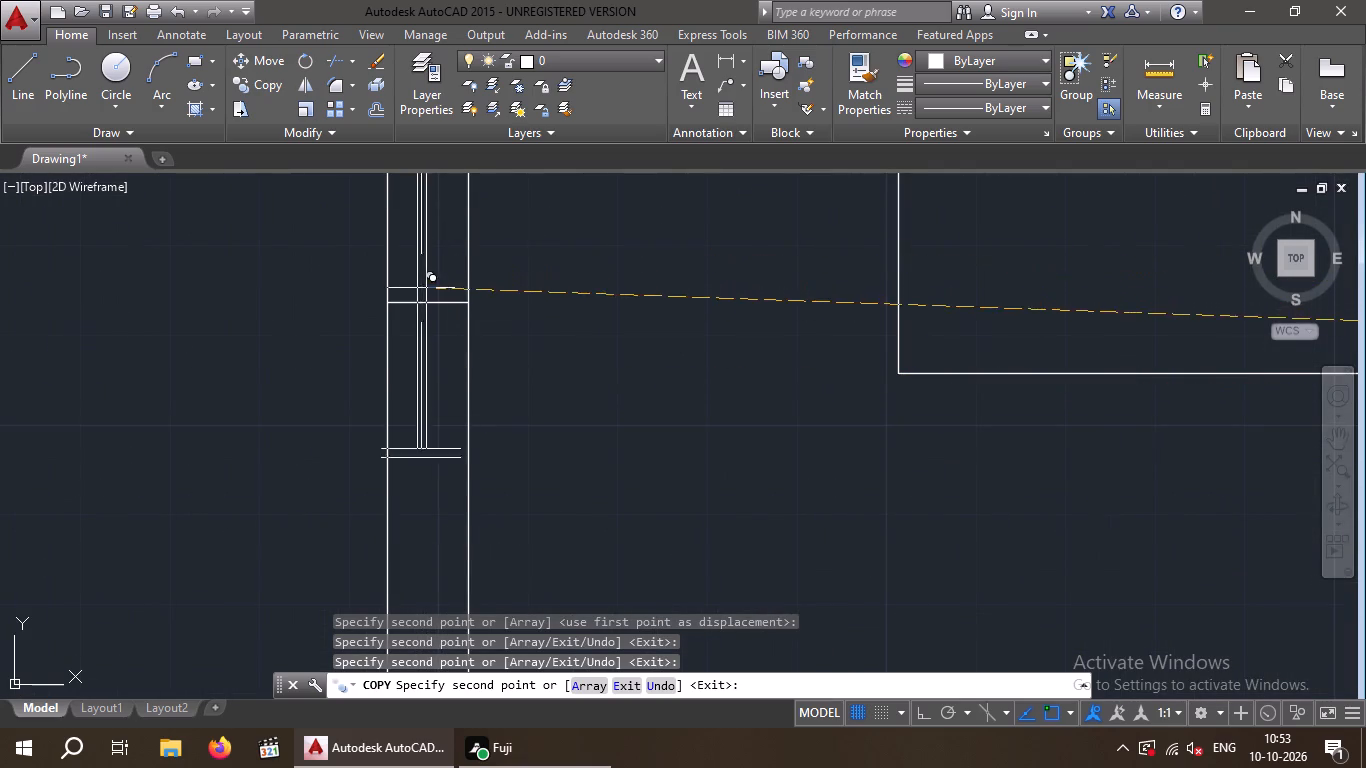
left_click(422, 308)
Place copies of the vertical window at the left outer wall's marks beside the middle-left bedroom and behind the kitchen sink.
scroll(430, 373, "down", 5)
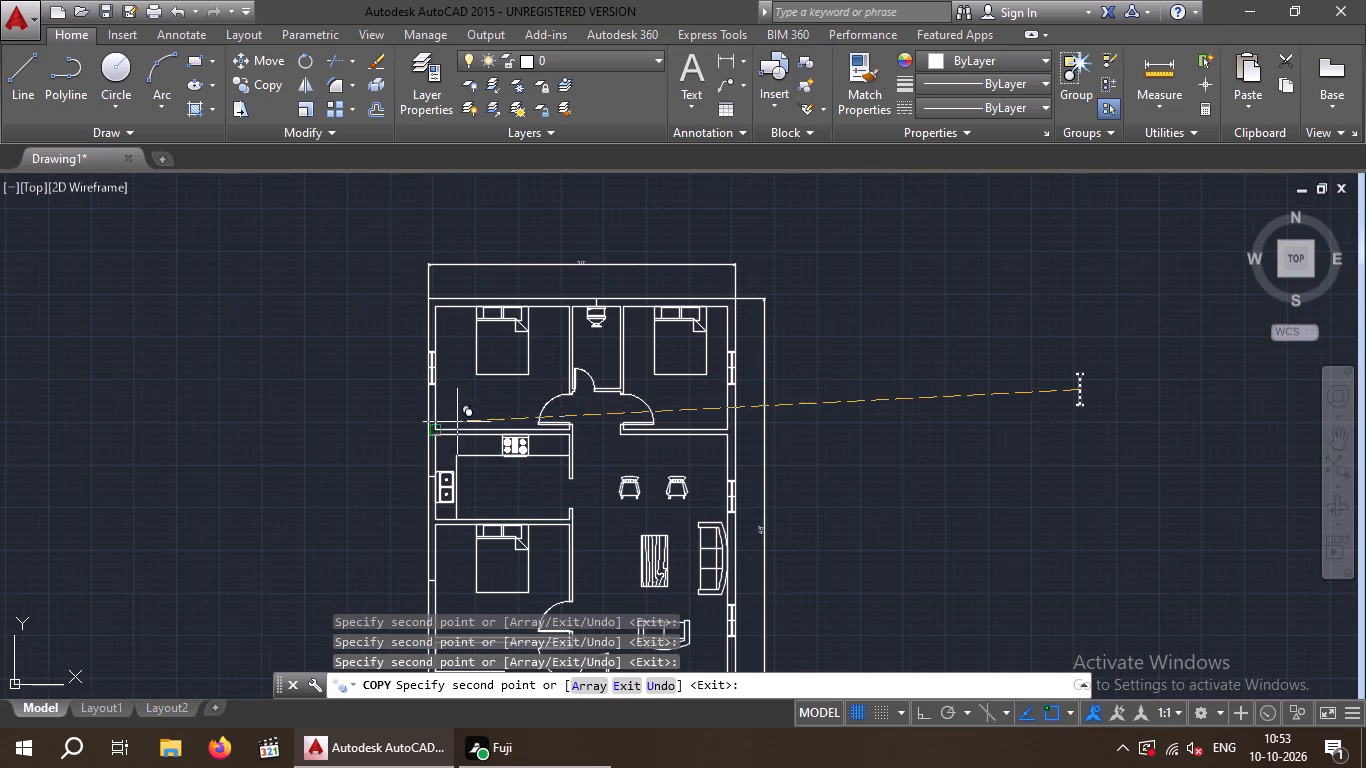
scroll(415, 415, "down", 1)
middle_click_drag(413, 394, 411, 200)
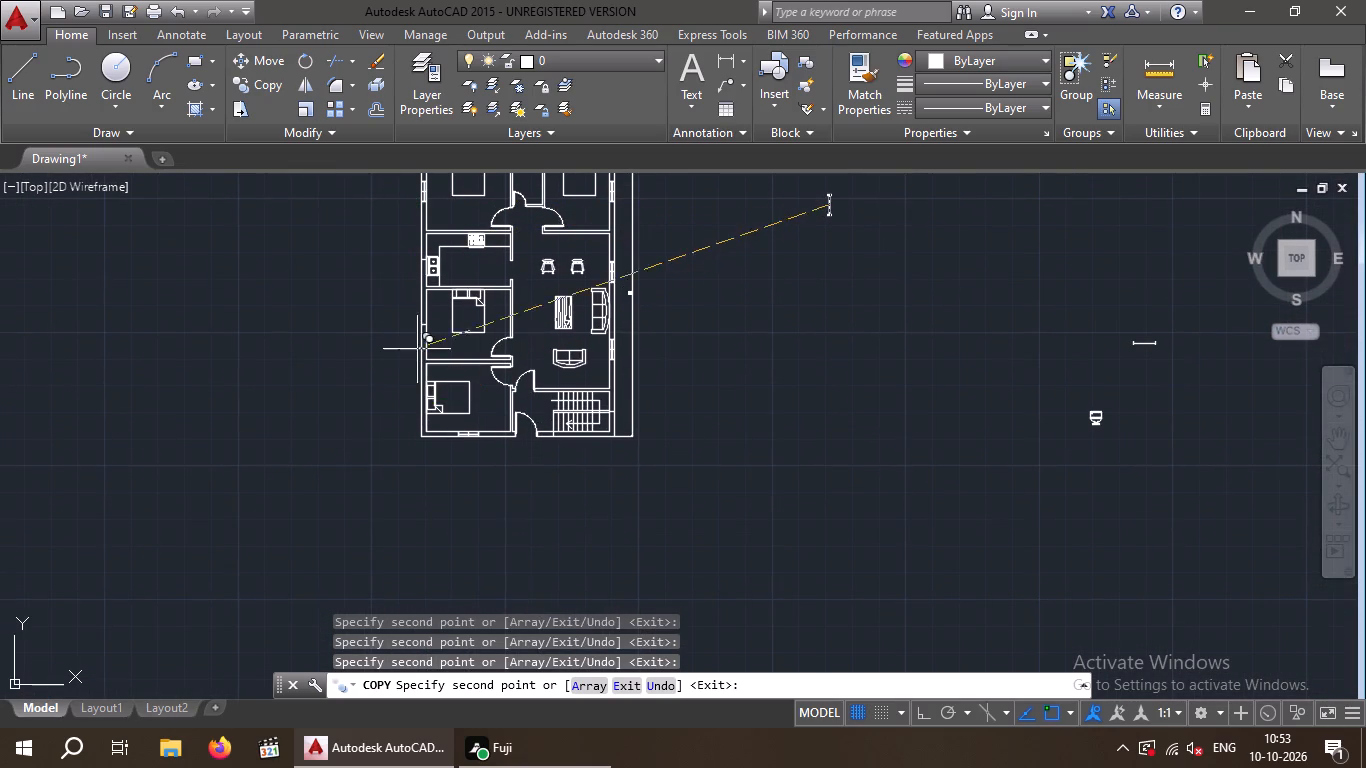
scroll(417, 329, "up", 1)
scroll(417, 329, "down", 1)
scroll(417, 329, "up", 4)
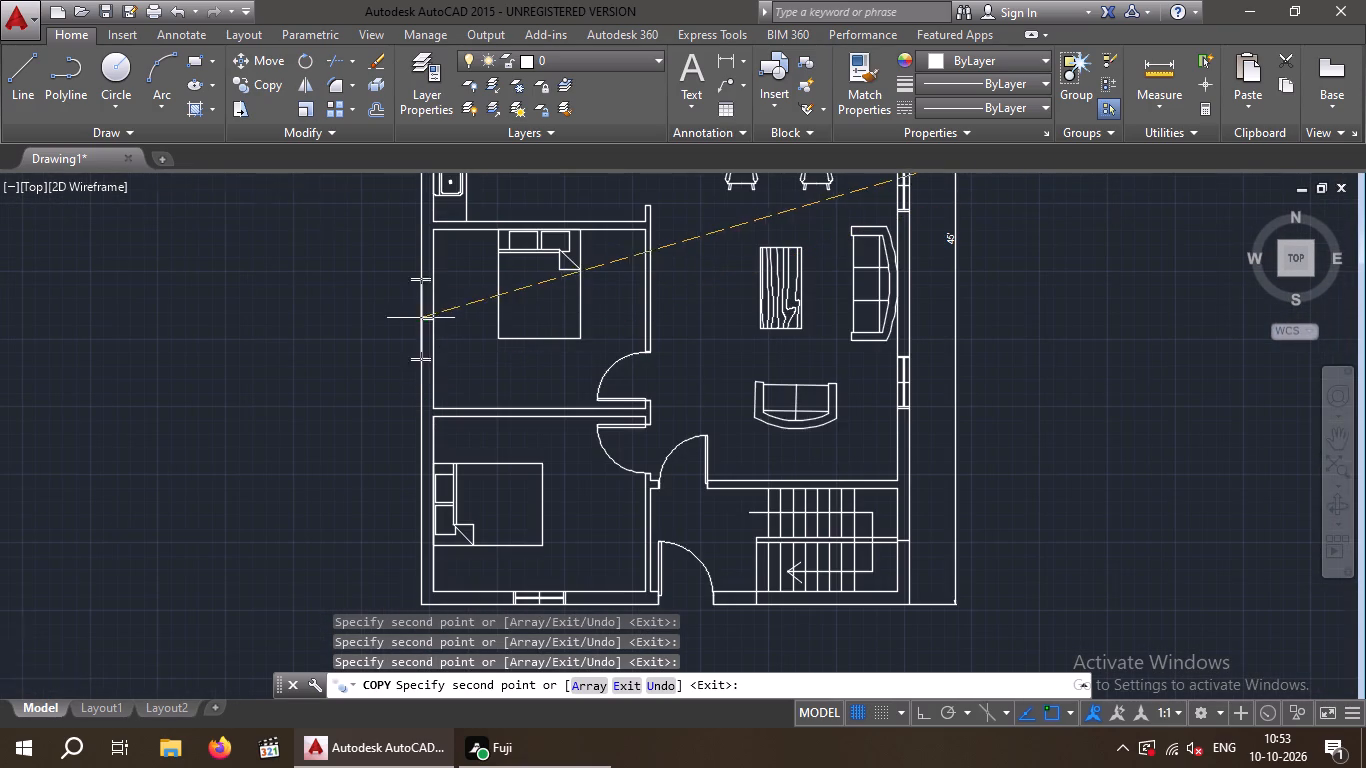
scroll(422, 319, "up", 2)
left_click(429, 317)
scroll(410, 362, "down", 3)
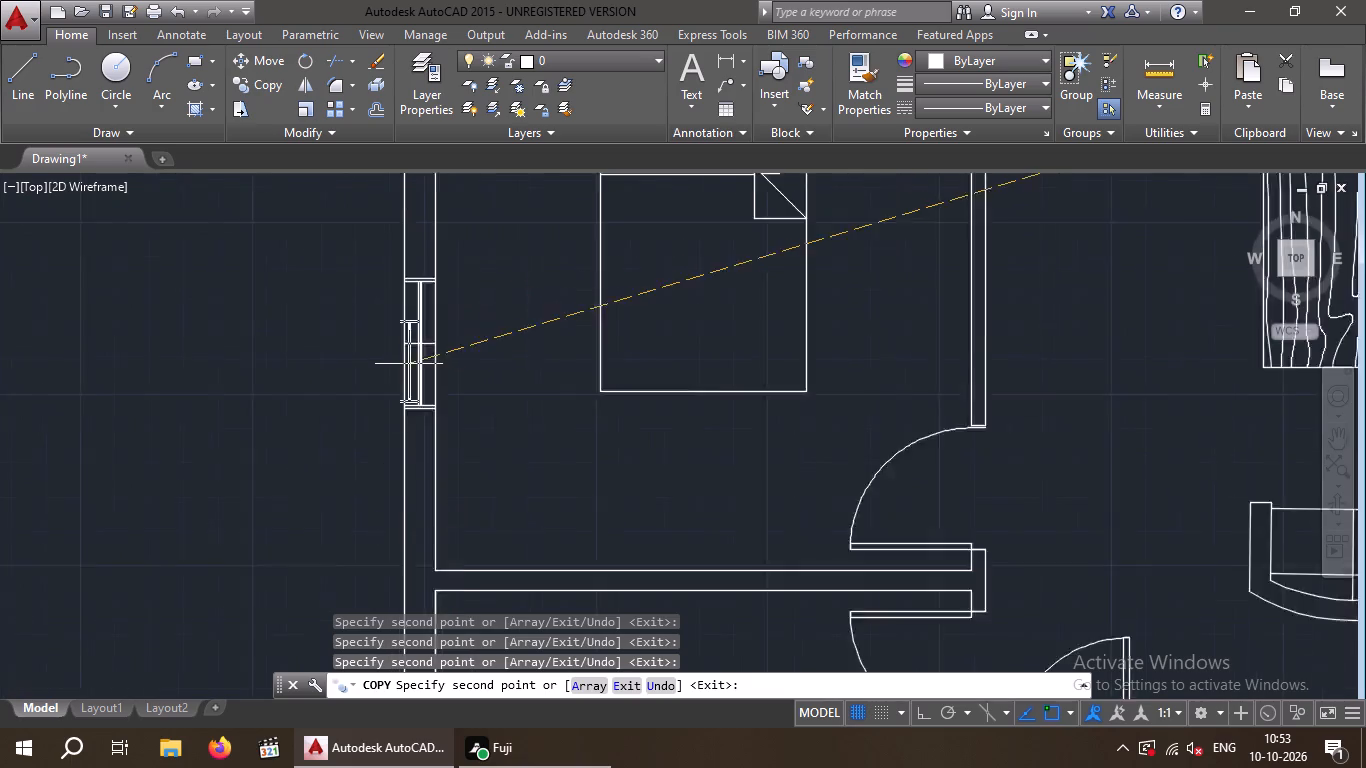
middle_click_drag(408, 370, 367, 588)
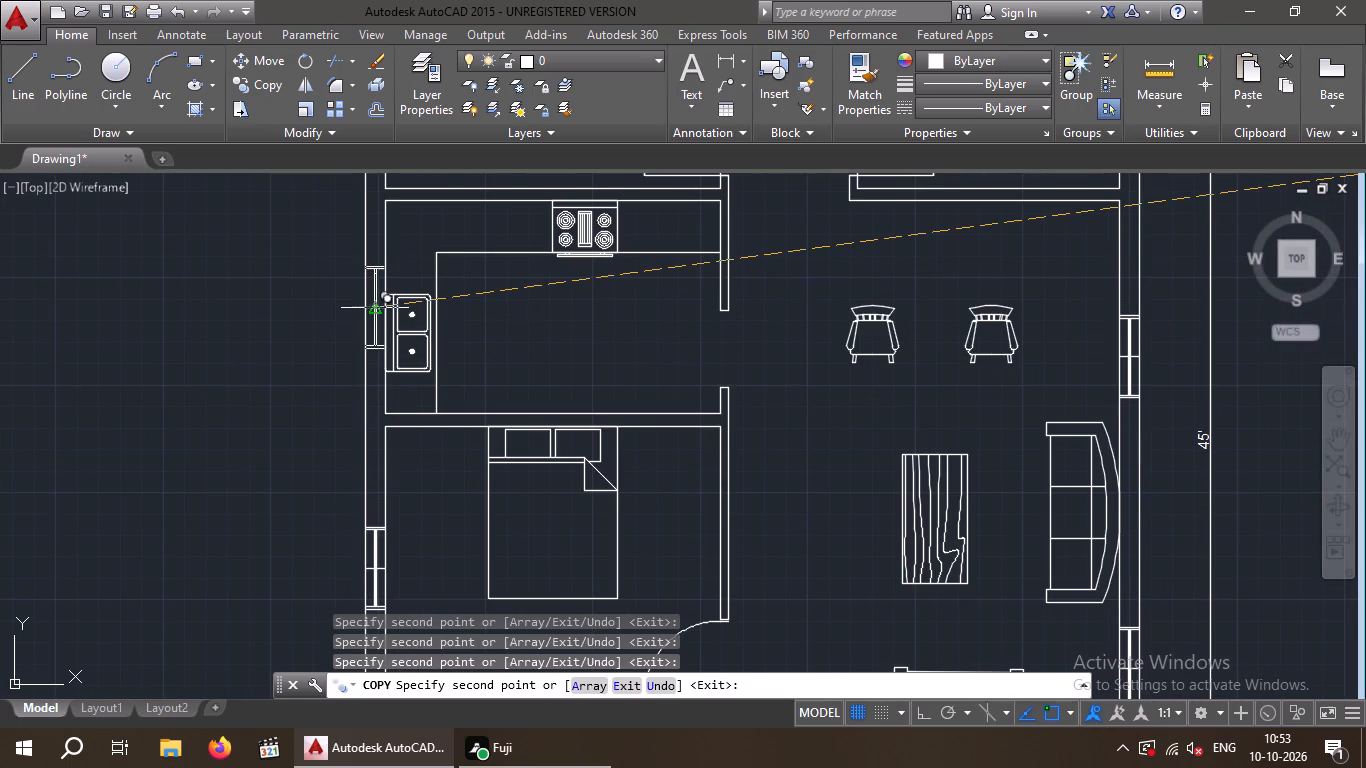
left_click(379, 304)
Place the final copy of the vertical window at the mark in the right outer wall beside the staircase and end copying.
scroll(382, 441, "down", 3)
middle_click_drag(391, 432, 391, 262)
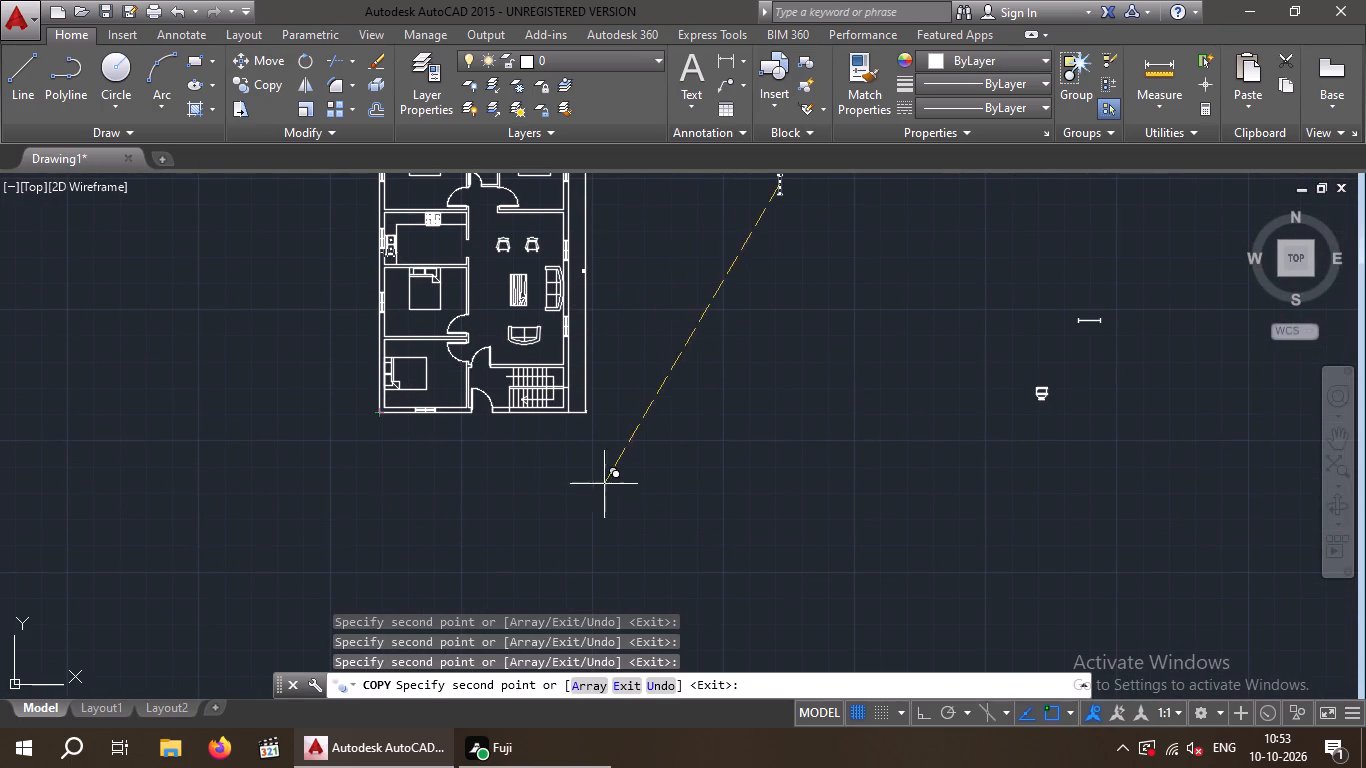
scroll(565, 373, "up", 5)
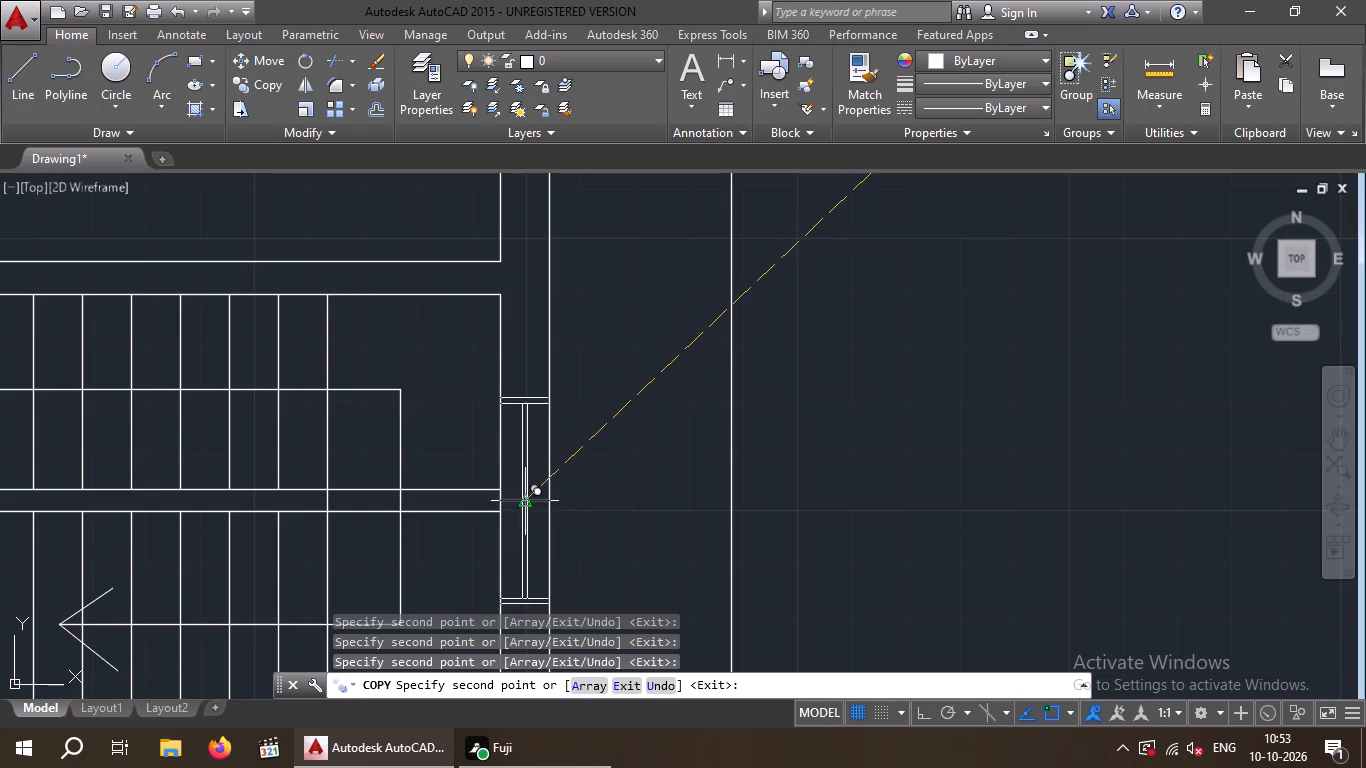
left_click(522, 506)
scroll(650, 478, "down", 4)
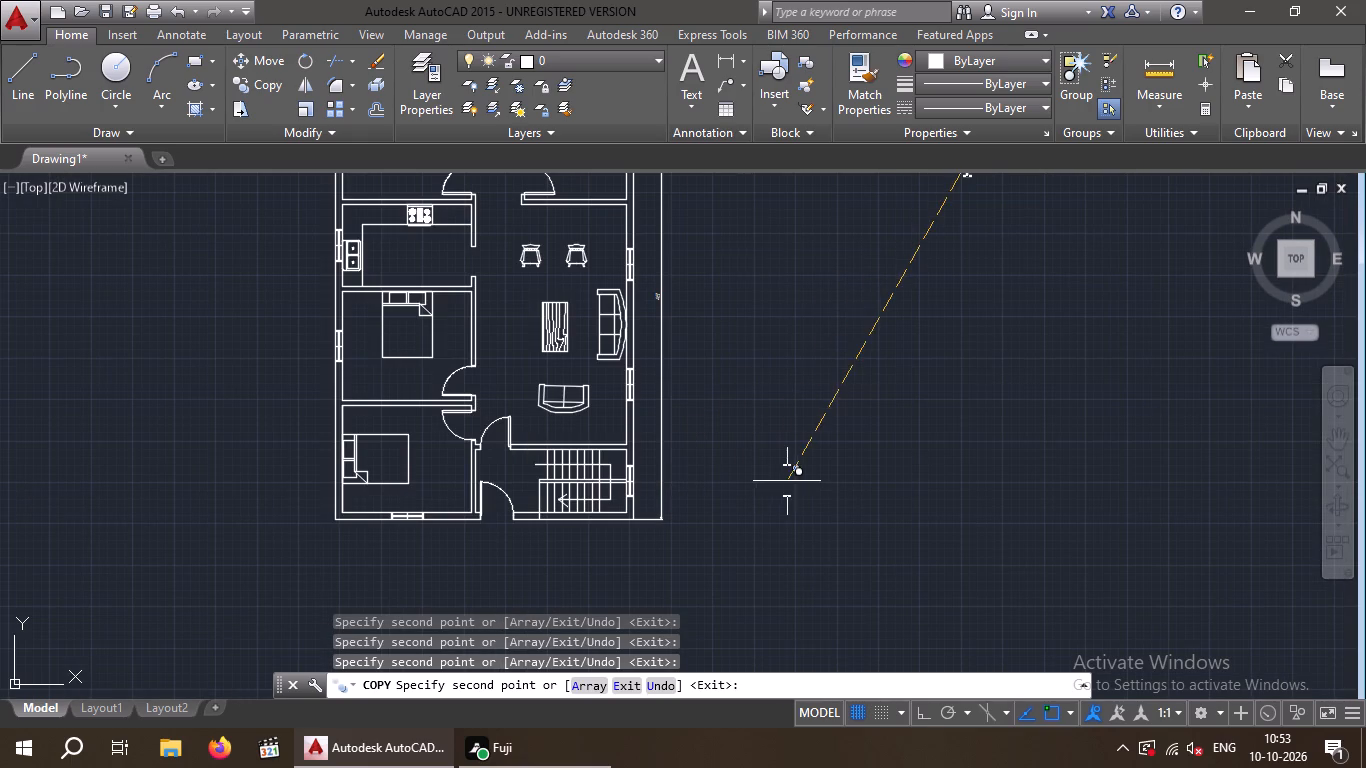
scroll(790, 481, "down", 2)
key("Escape")
key("Escape")
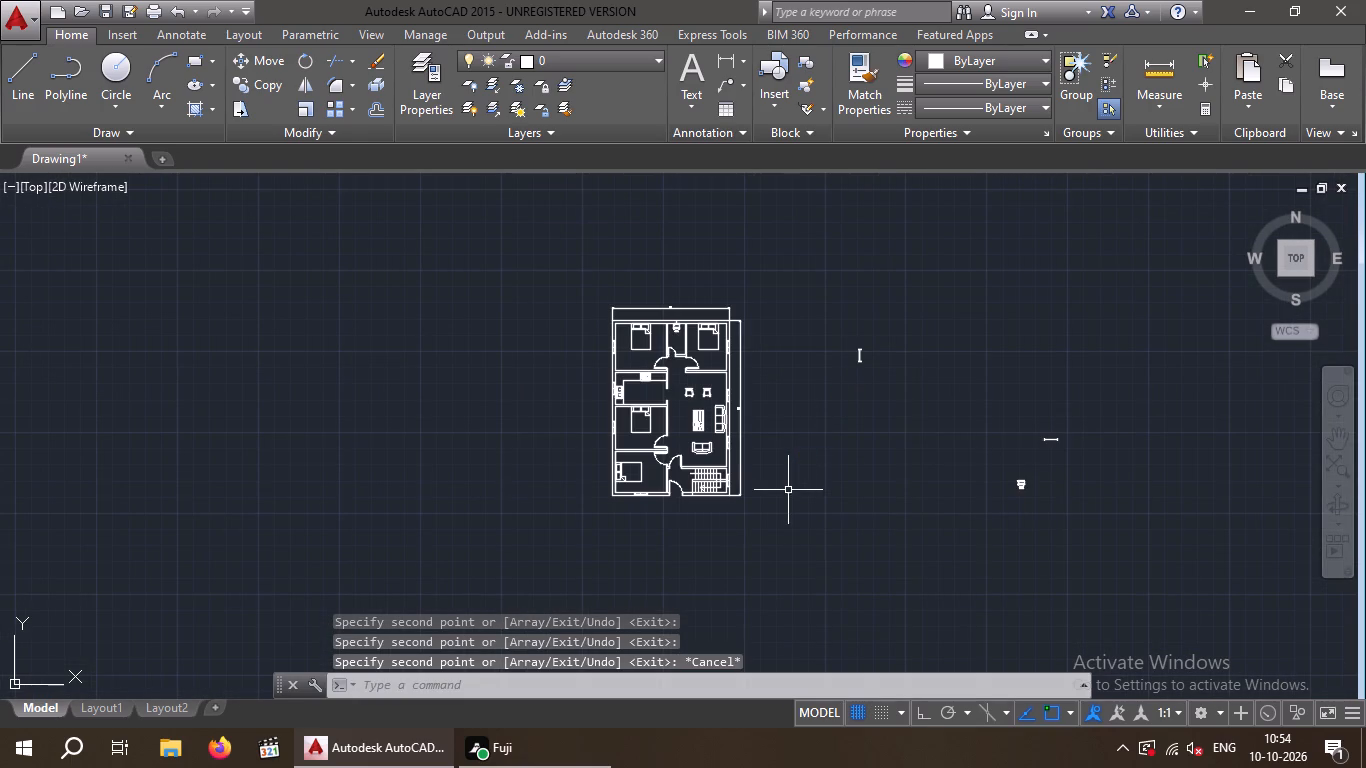
Delete the vertical centre mark line crossing the window in the lower-left bedroom's bottom wall.
scroll(598, 438, "down", 1)
scroll(598, 438, "up", 3)
middle_click_drag(591, 419, 228, 336)
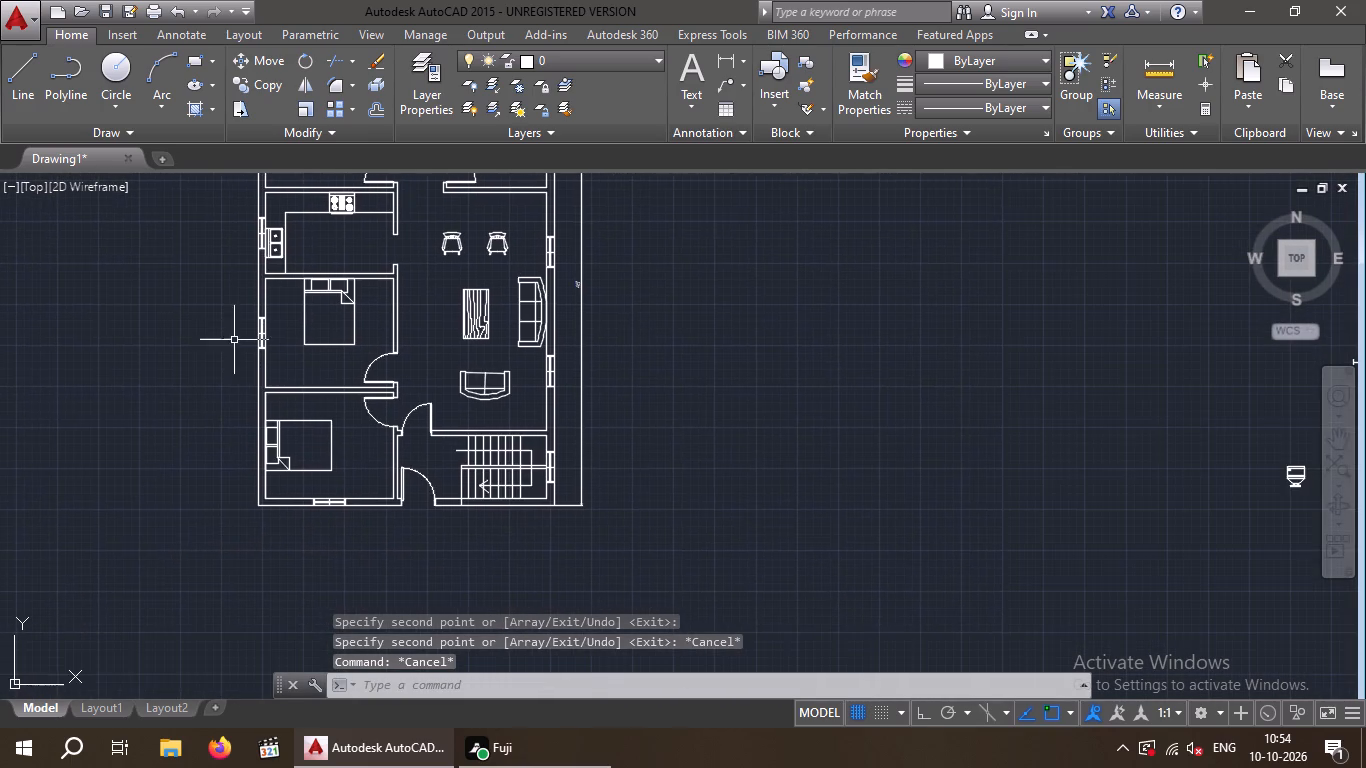
scroll(341, 474, "up", 5)
middle_click_drag(324, 510, 333, 239)
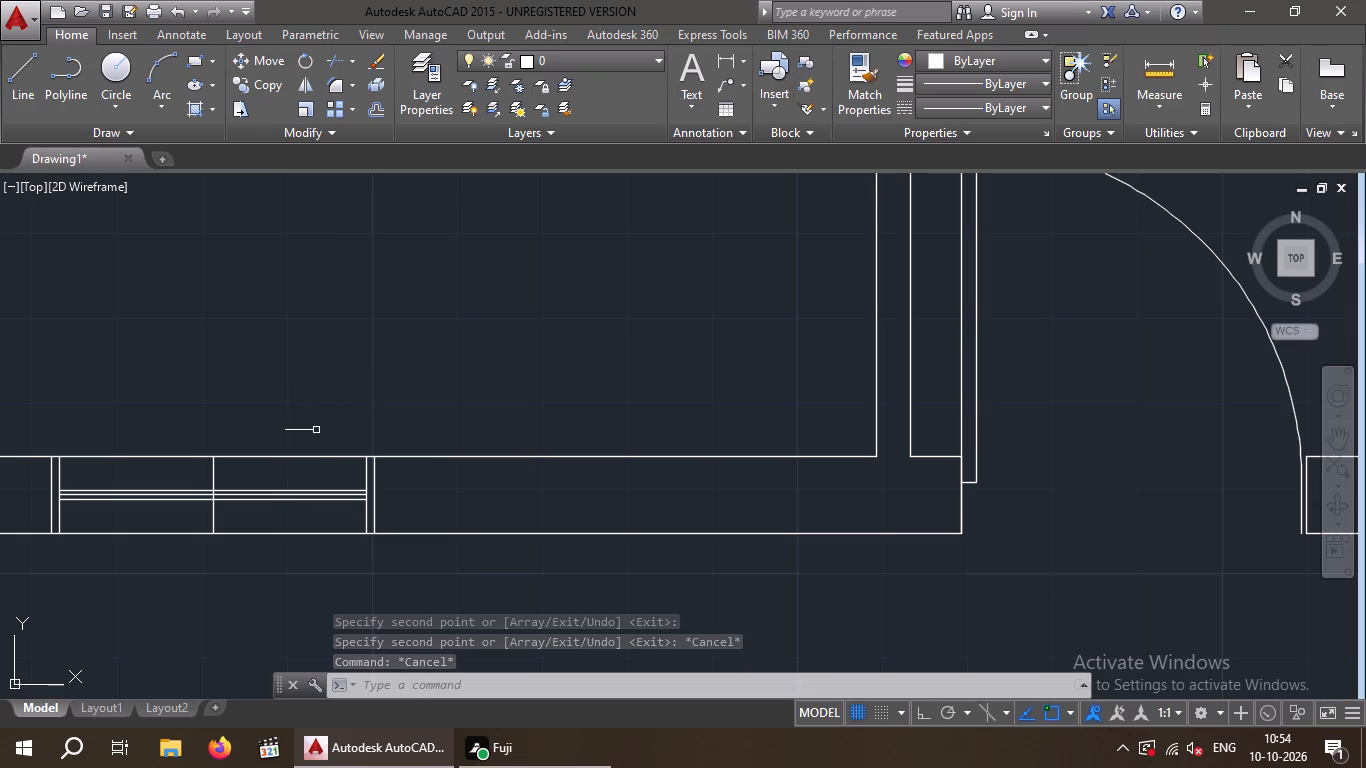
left_click(231, 474)
left_click(201, 476)
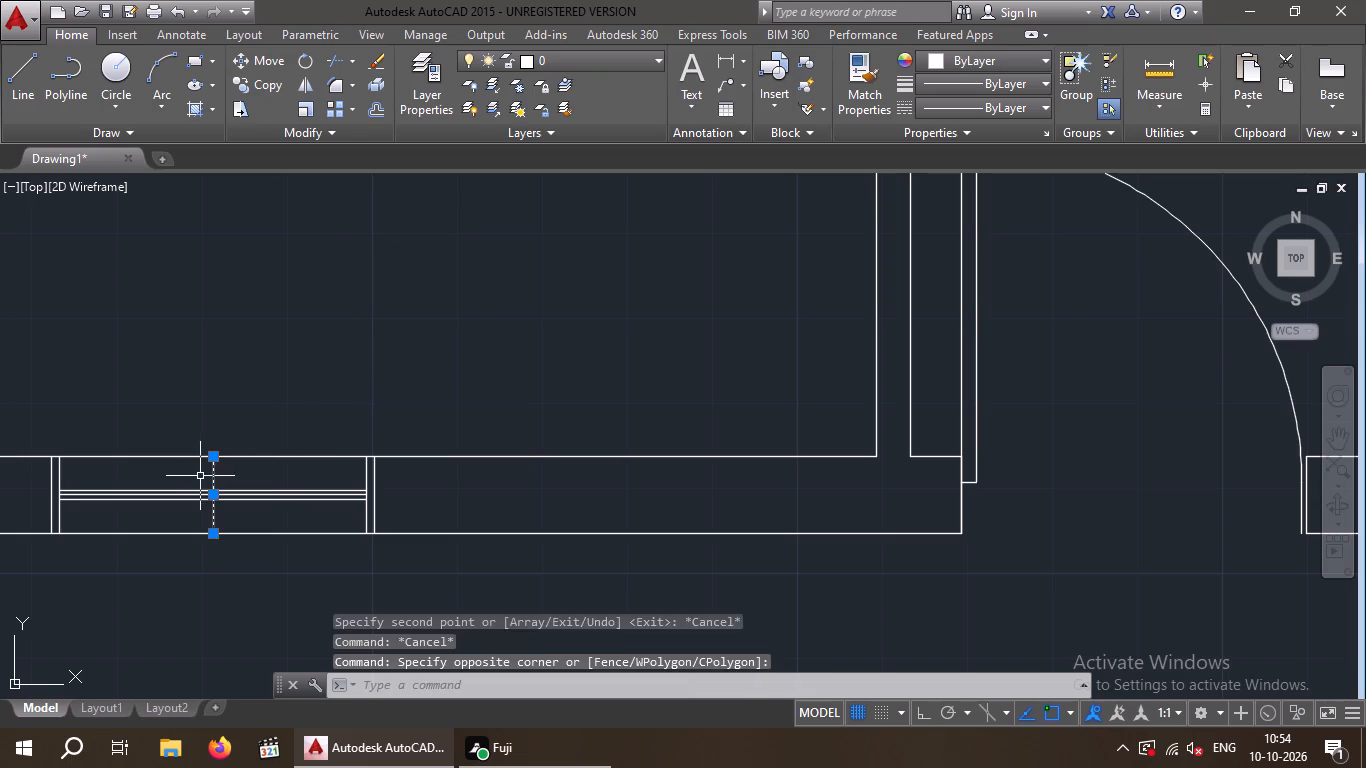
key("Delete")
Delete the horizontal centre mark line crossing the staircase window in the right outer wall.
scroll(406, 475, "down", 3)
middle_click_drag(416, 484, 414, 484)
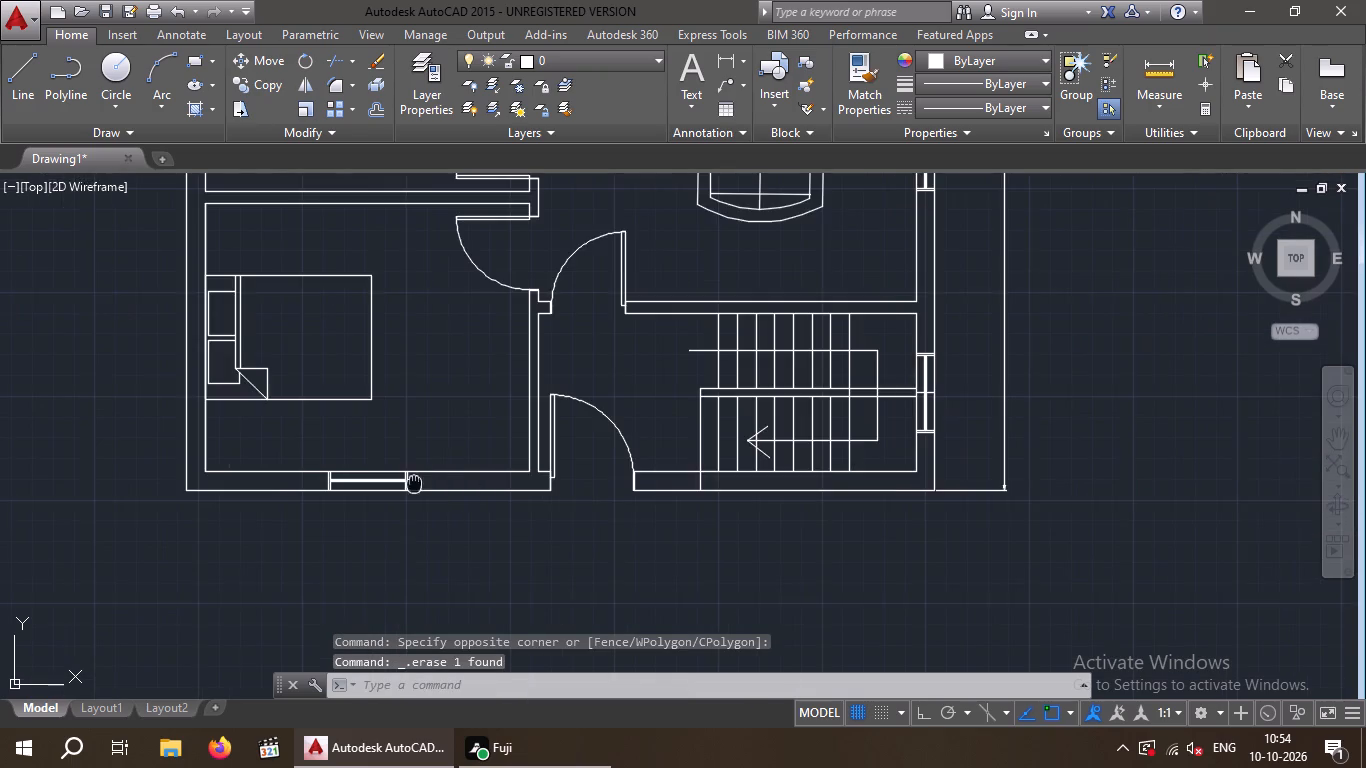
middle_click_drag(414, 484, 0, 507)
scroll(395, 413, "up", 4)
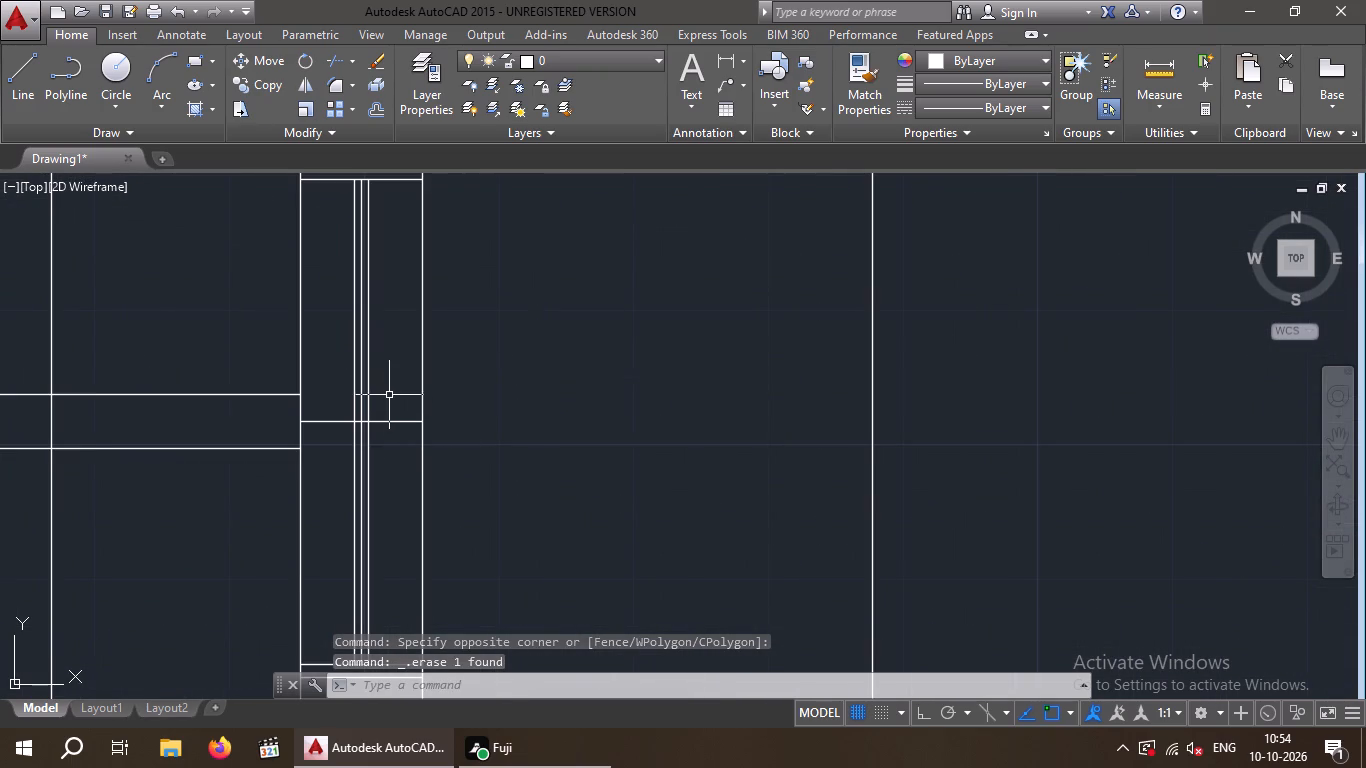
left_click(389, 395)
left_click(407, 458)
left_click_drag(405, 460, 395, 440)
left_click(390, 392)
key("Delete")
Delete the horizontal centre mark line crossing the living room's lower window in the right outer wall.
scroll(388, 406, "down", 1)
scroll(388, 407, "up", 1)
scroll(387, 416, "down", 3)
middle_click_drag(376, 342, 327, 607)
scroll(327, 607, "down", 1)
scroll(337, 435, "up", 4)
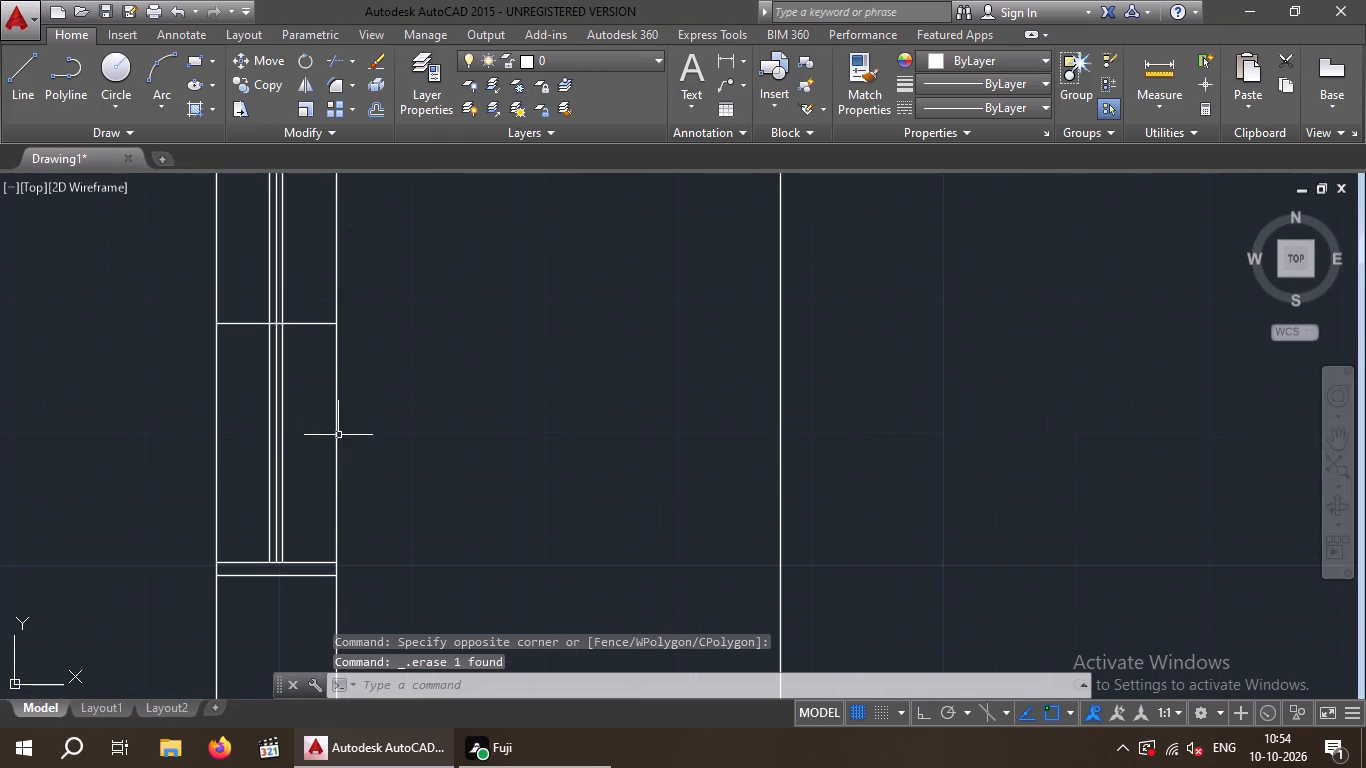
left_click(304, 357)
left_click(327, 280)
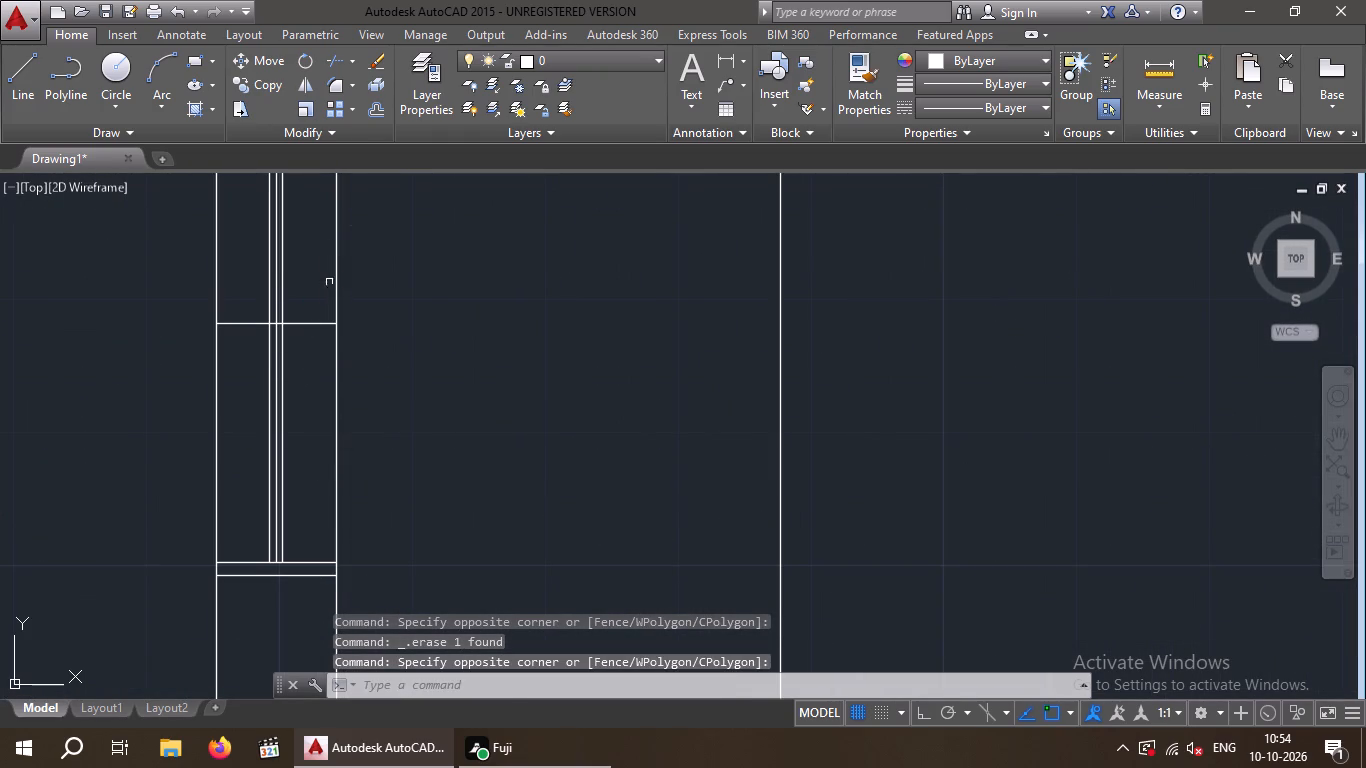
left_click(307, 371)
left_click(294, 296)
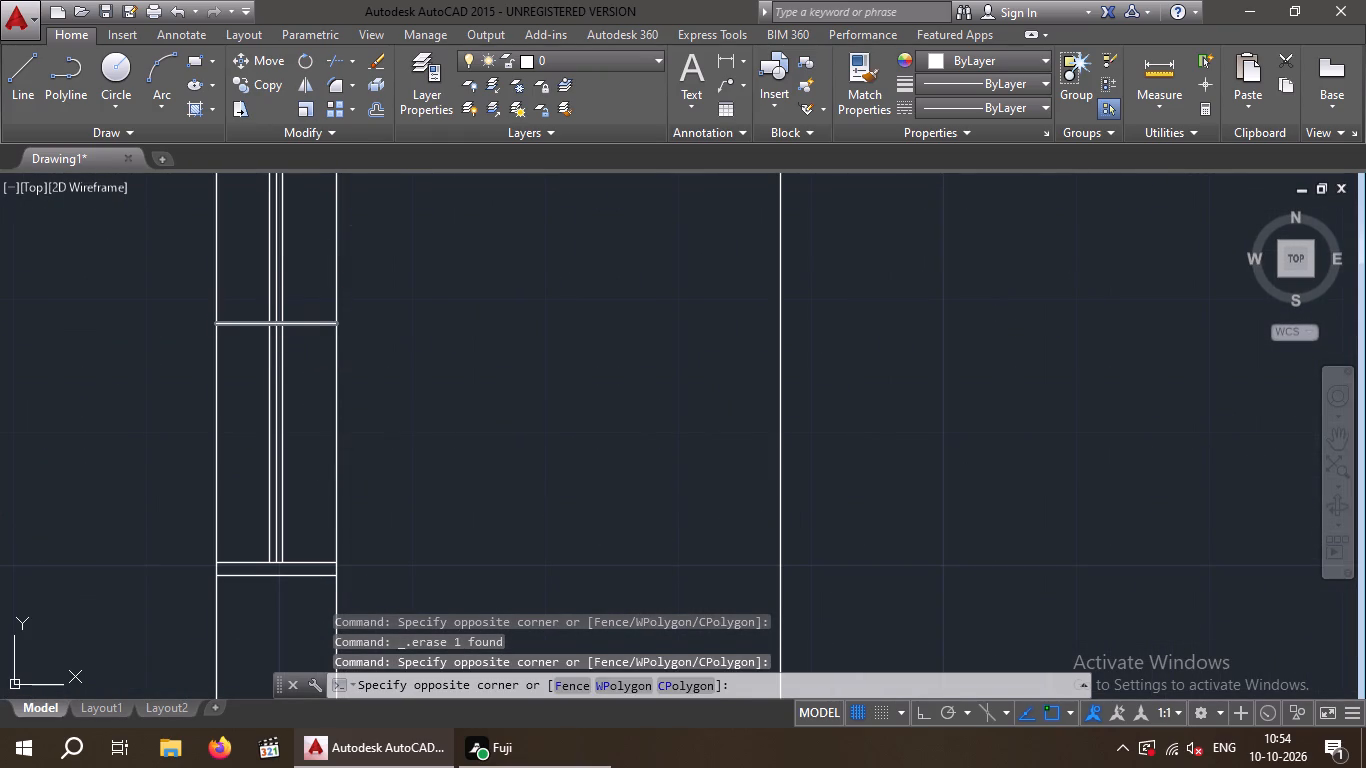
key("Delete")
Delete the horizontal centre mark line crossing the living room's upper window, beside the two chairs, in the right outer wall.
scroll(328, 376, "down", 4)
middle_click_drag(311, 386, 264, 632)
scroll(300, 438, "down", 1)
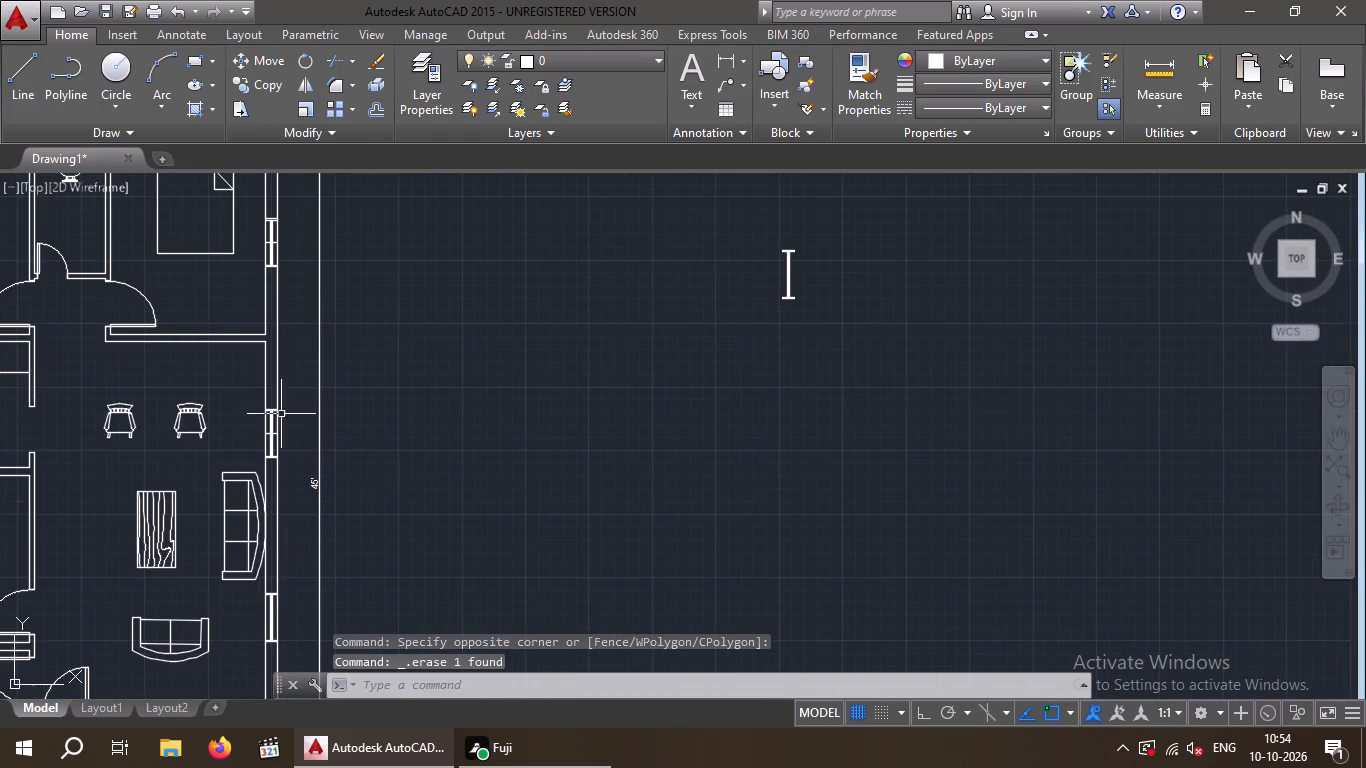
scroll(270, 443, "up", 5)
left_click(271, 428)
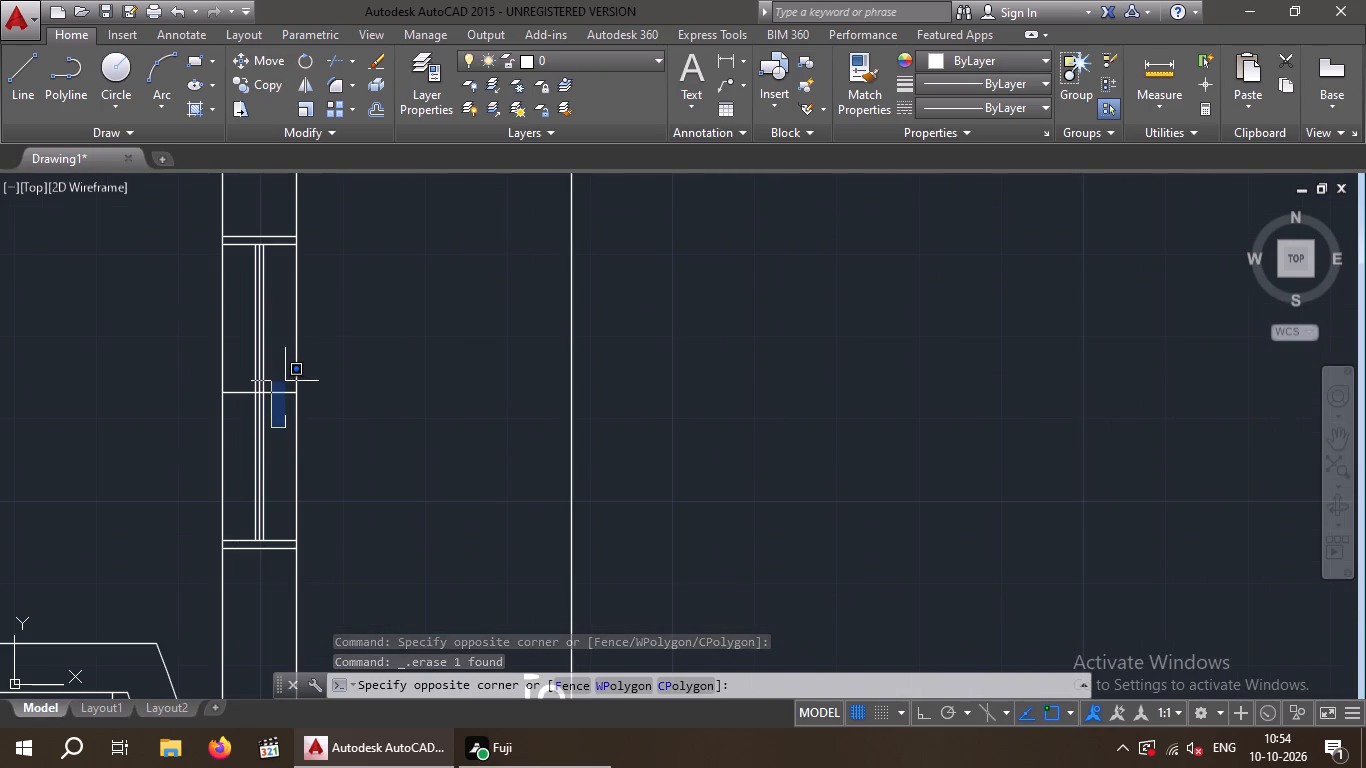
left_click(298, 387)
left_click(287, 401)
left_click(280, 379)
key("Delete")
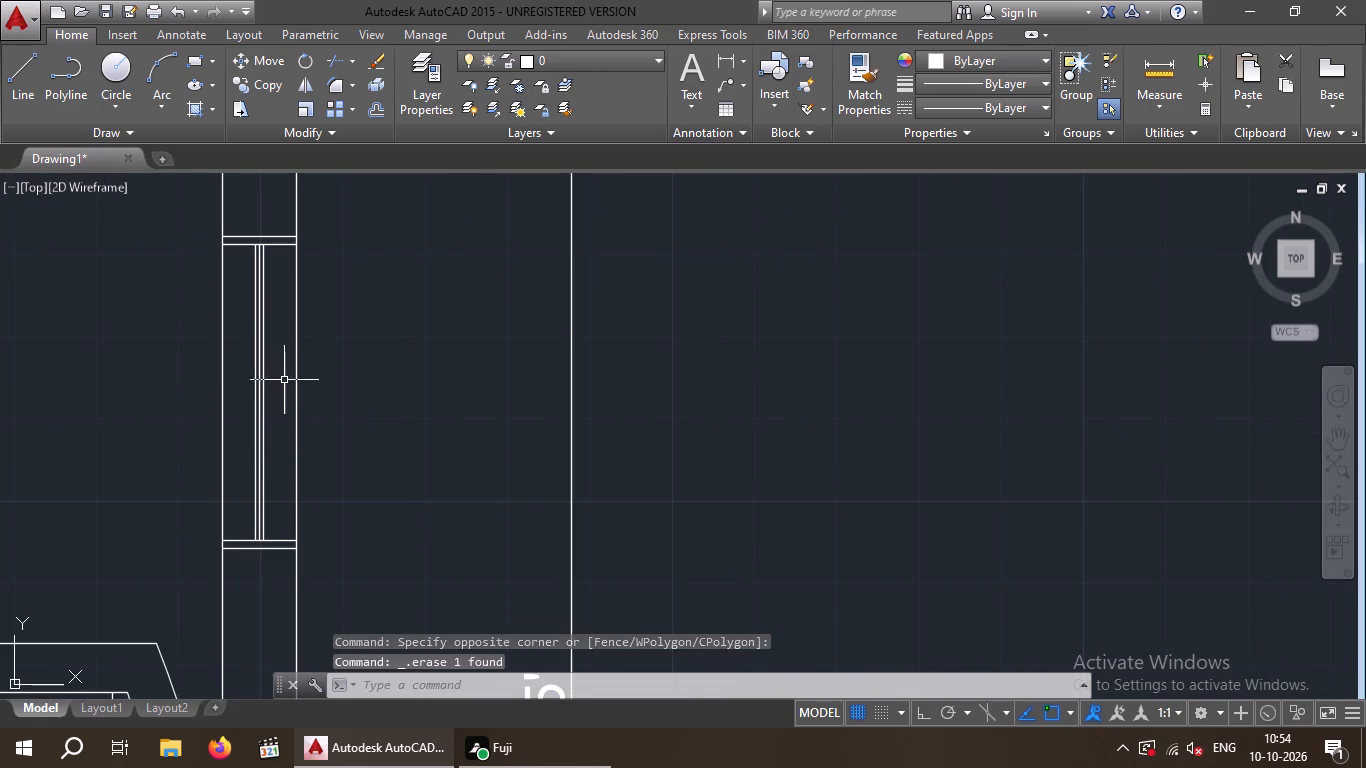
Delete the horizontal centre mark line crossing the top-right bedroom's window in the right outer wall.
scroll(293, 422, "down", 2)
middle_click_drag(282, 560, 280, 640)
scroll(282, 354, "down", 4)
middle_click_drag(279, 474, 281, 576)
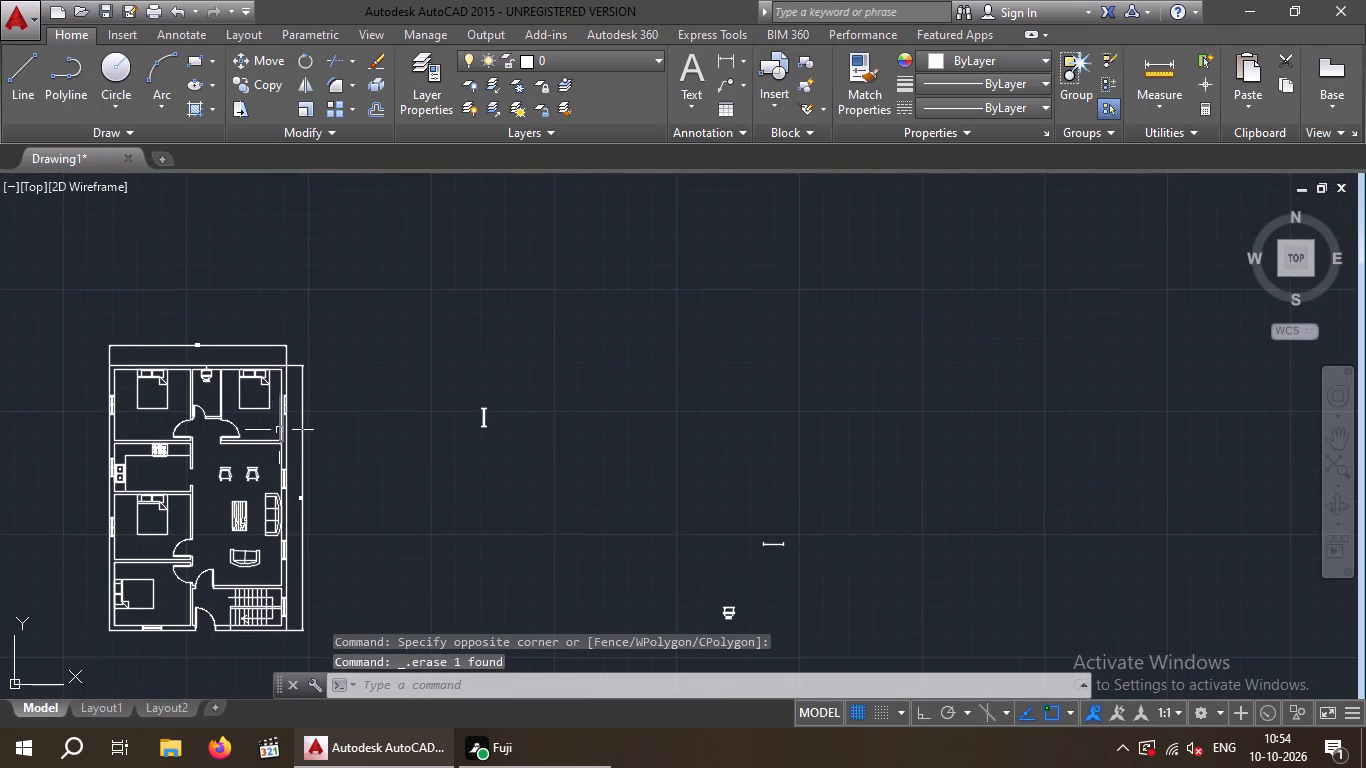
scroll(281, 410, "up", 6)
left_click(296, 358)
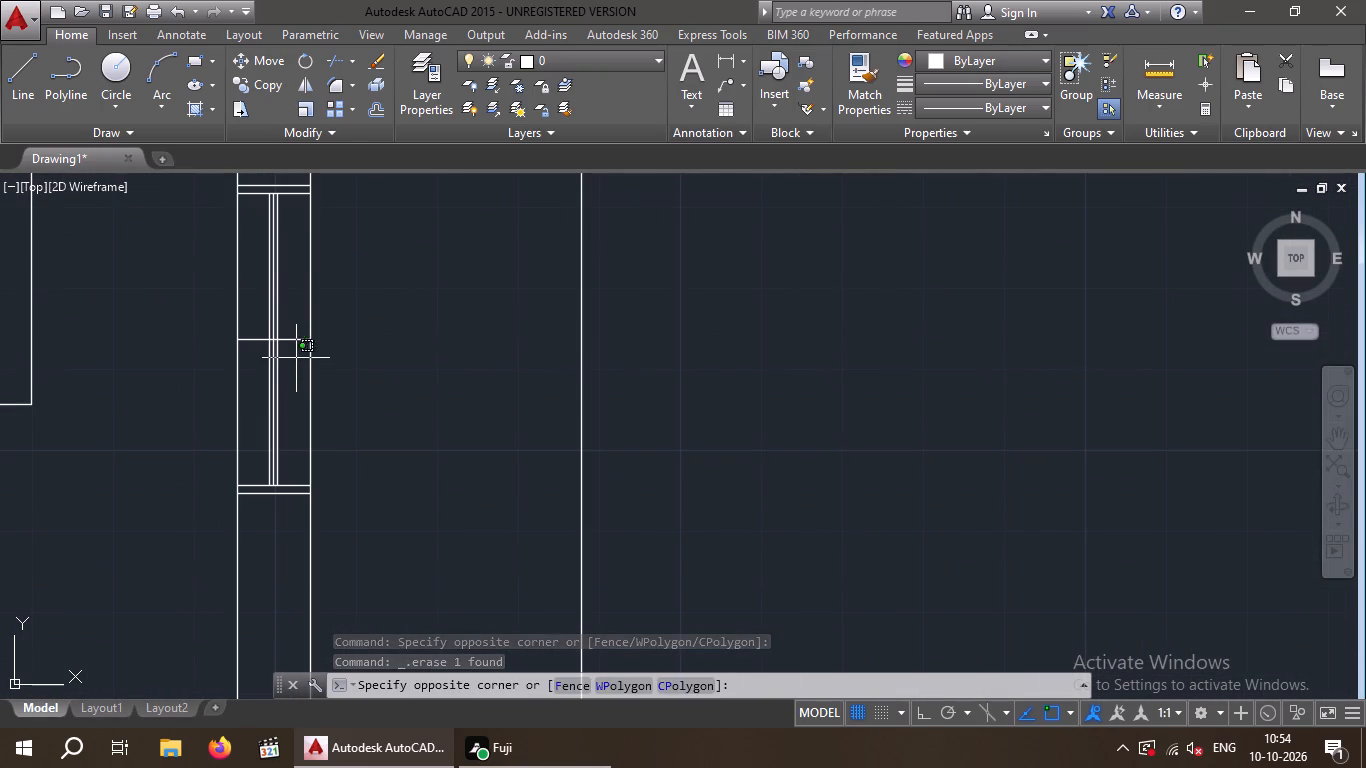
left_click(290, 310)
key("Delete")
scroll(266, 395, "down", 5)
middle_click_drag(254, 377, 528, 345)
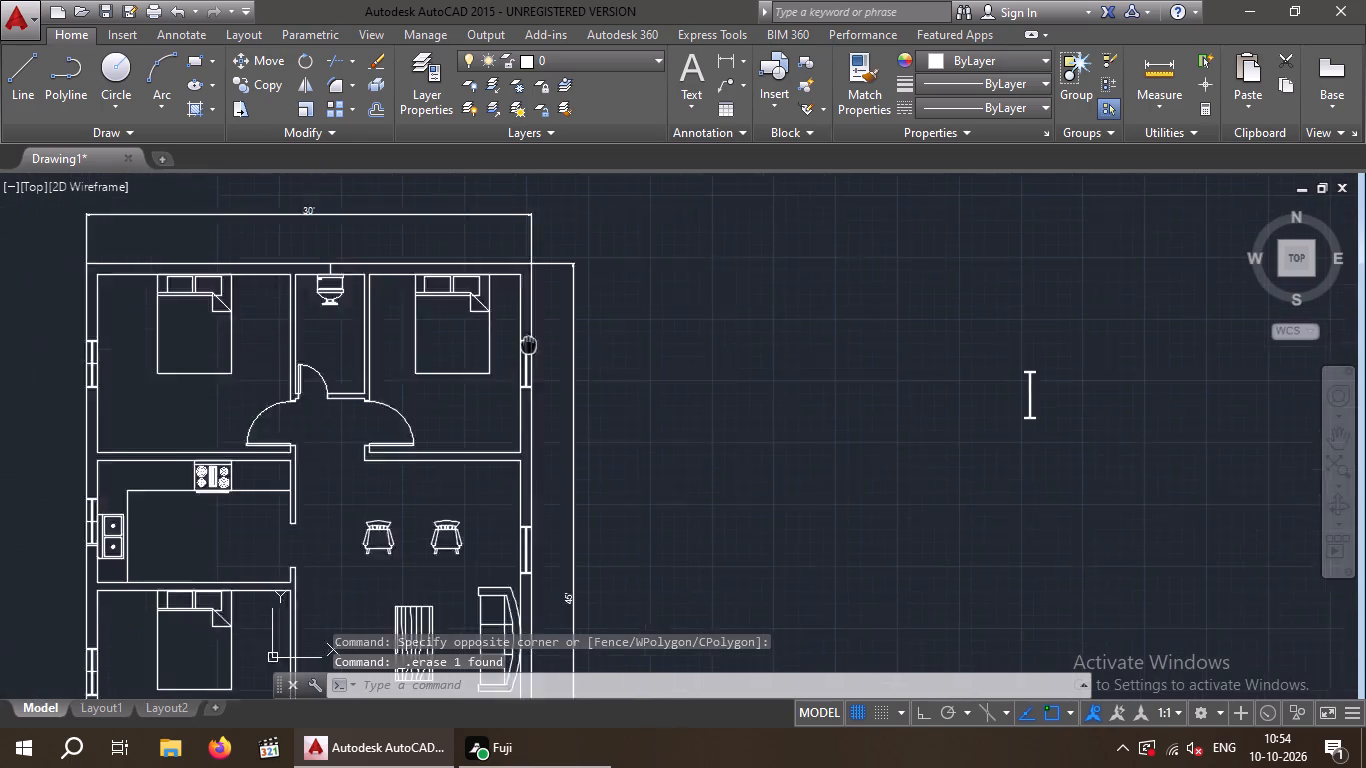
Delete the horizontal centre mark line crossing the top-left bedroom's window in the left outer wall.
middle_click_drag(528, 345, 728, 351)
scroll(306, 360, "up", 5)
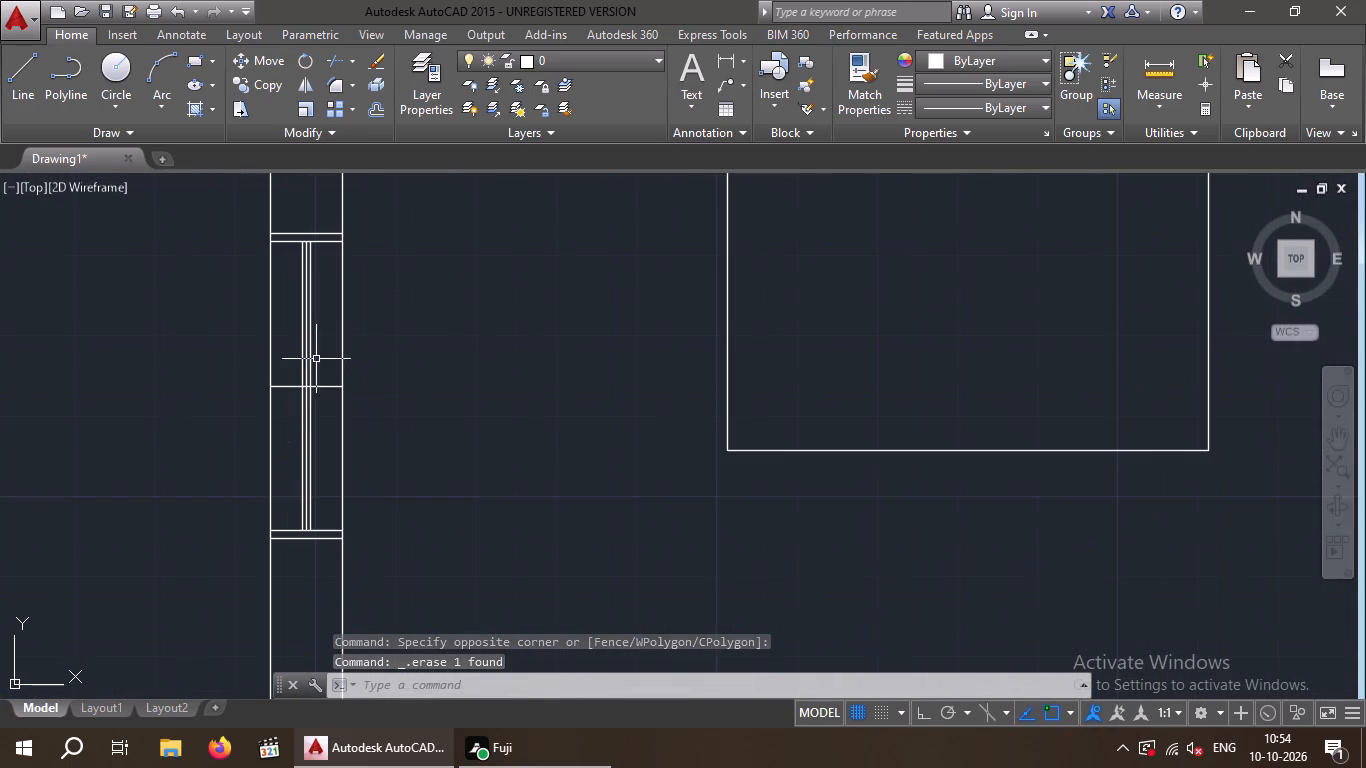
scroll(324, 401, "up", 4)
left_click(324, 401)
left_click(295, 256)
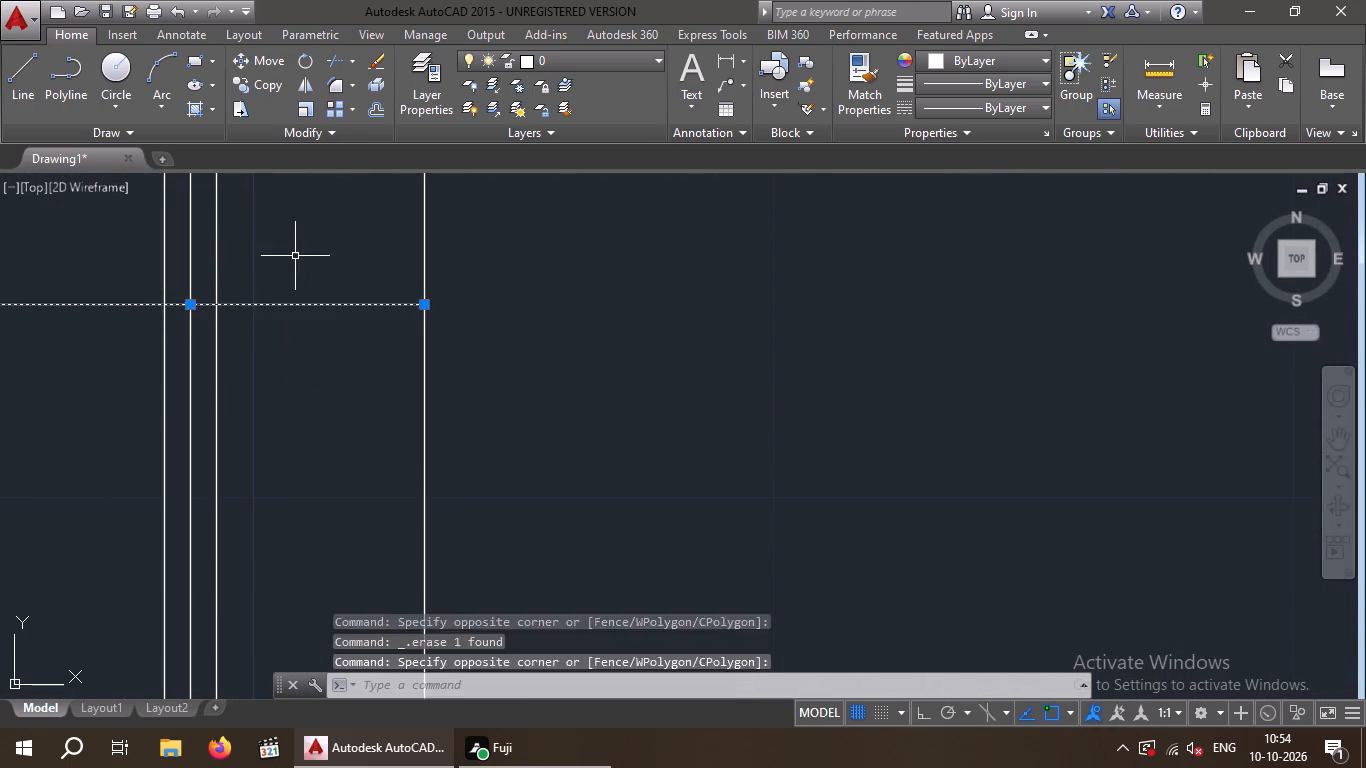
key("Delete")
Delete the horizontal centre mark line crossing the kitchen window beside the sink in the left outer wall.
scroll(238, 480, "down", 7)
middle_click_drag(269, 491, 266, 346)
scroll(266, 477, "down", 1)
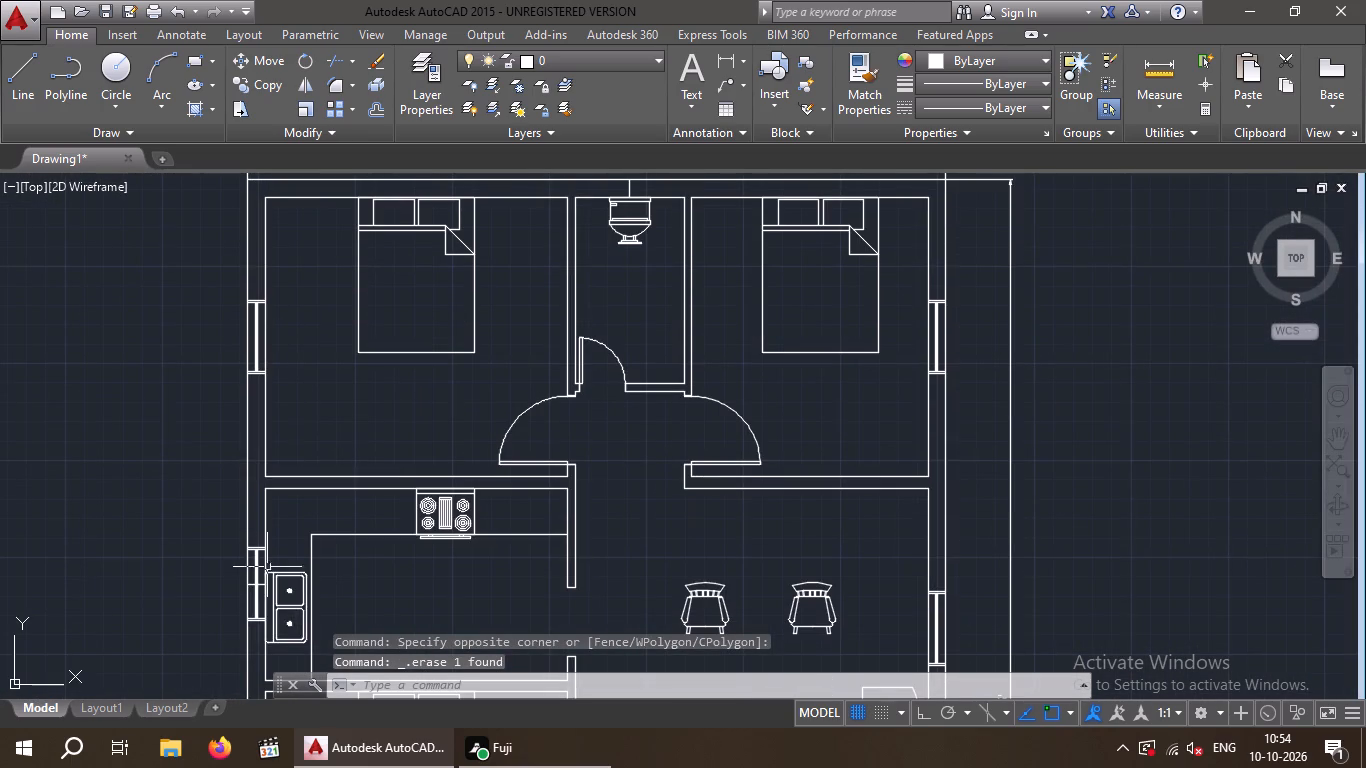
scroll(253, 586, "up", 6)
left_click(199, 670)
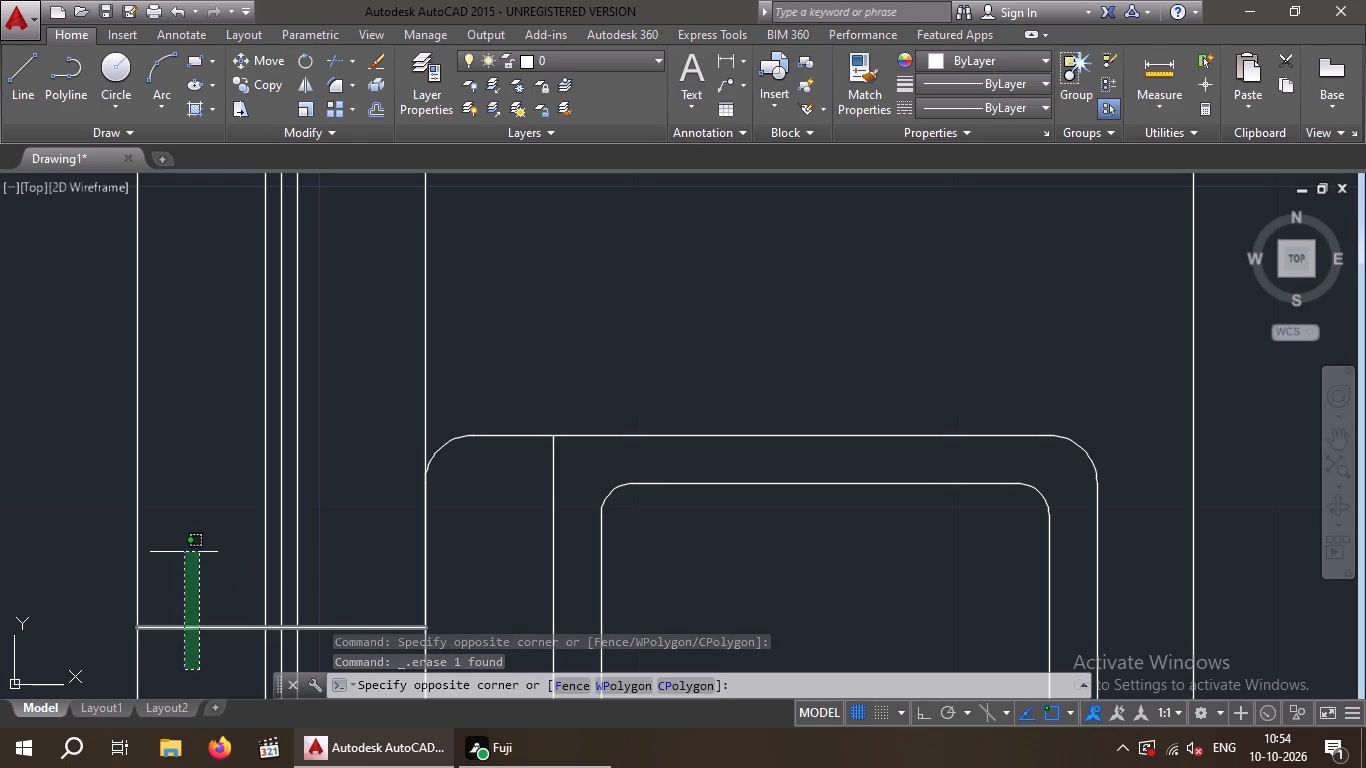
left_click(180, 550)
key("Delete")
Delete the horizontal centre mark line crossing the window of the bedroom below the kitchen in the left outer wall.
scroll(203, 575, "down", 7)
middle_click_drag(226, 568, 274, 128)
scroll(263, 170, "down", 3)
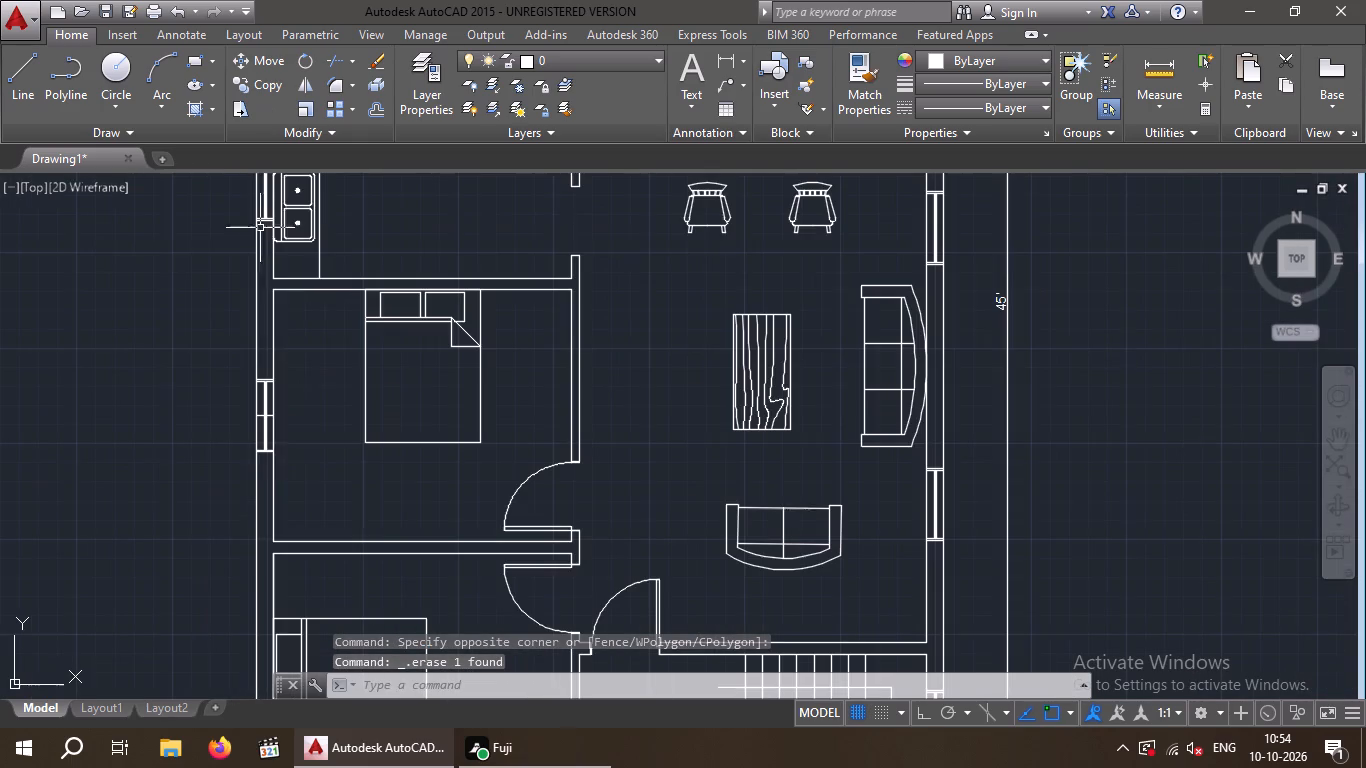
scroll(264, 416, "down", 1)
scroll(264, 415, "up", 5)
left_click(239, 478)
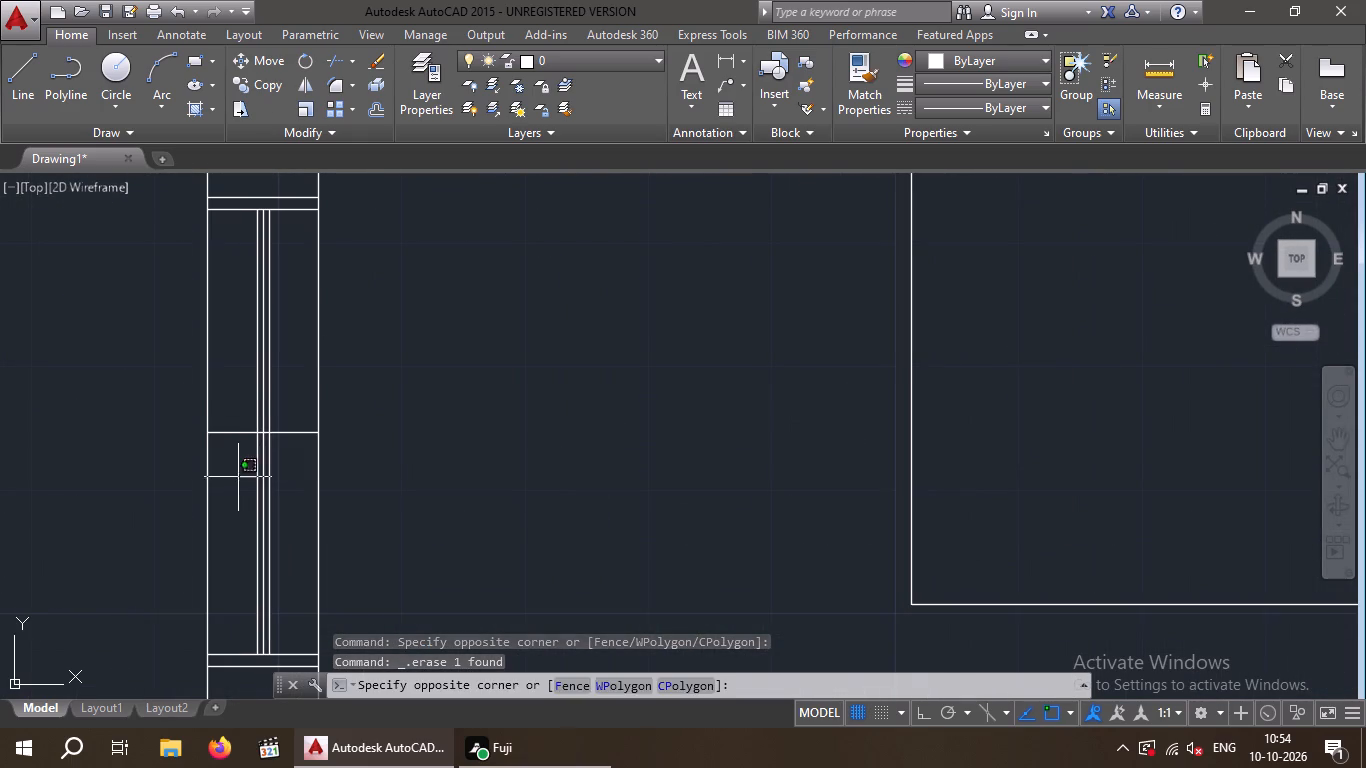
left_click(231, 386)
key("Delete")
Examine the windows along the plan's outer walls and the spare vertical window beside the plan.
scroll(230, 446, "down", 1)
scroll(230, 447, "up", 1)
scroll(230, 449, "down", 5)
scroll(240, 463, "up", 2)
middle_click_drag(219, 283, 237, 164)
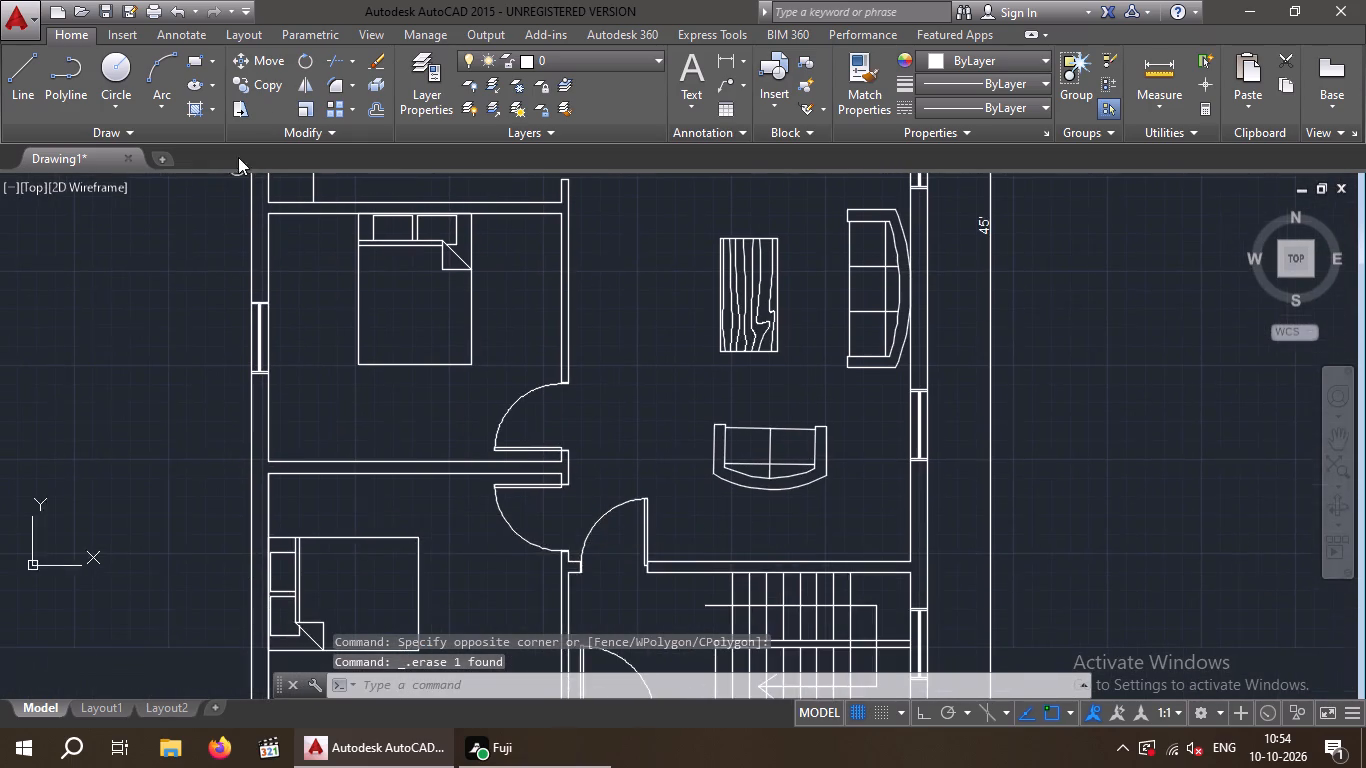
scroll(301, 400, "down", 2)
scroll(297, 404, "up", 1)
middle_click_drag(294, 403, 226, 163)
scroll(223, 154, "up", 1)
scroll(312, 396, "down", 2)
scroll(312, 410, "up", 1)
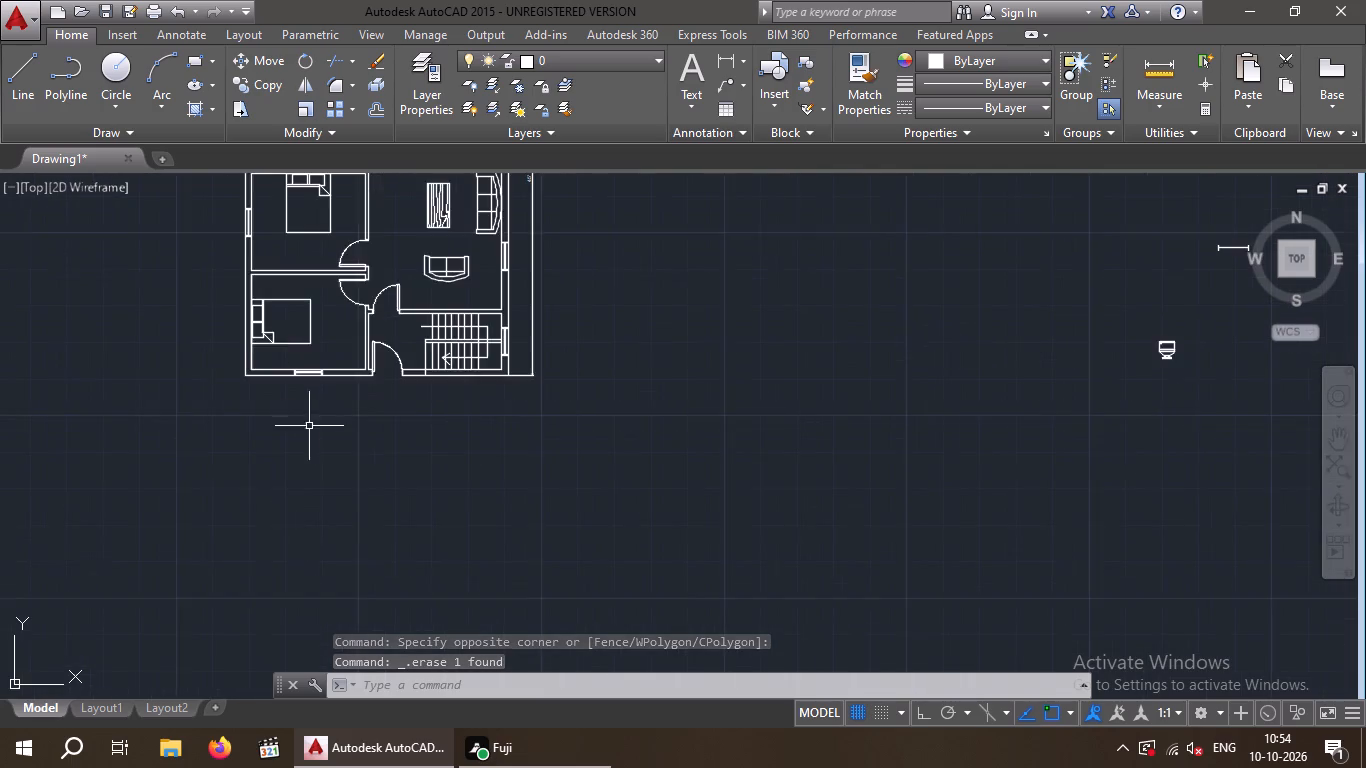
middle_click_drag(308, 426, 119, 562)
middle_click_drag(255, 443, 390, 546)
middle_click(390, 546)
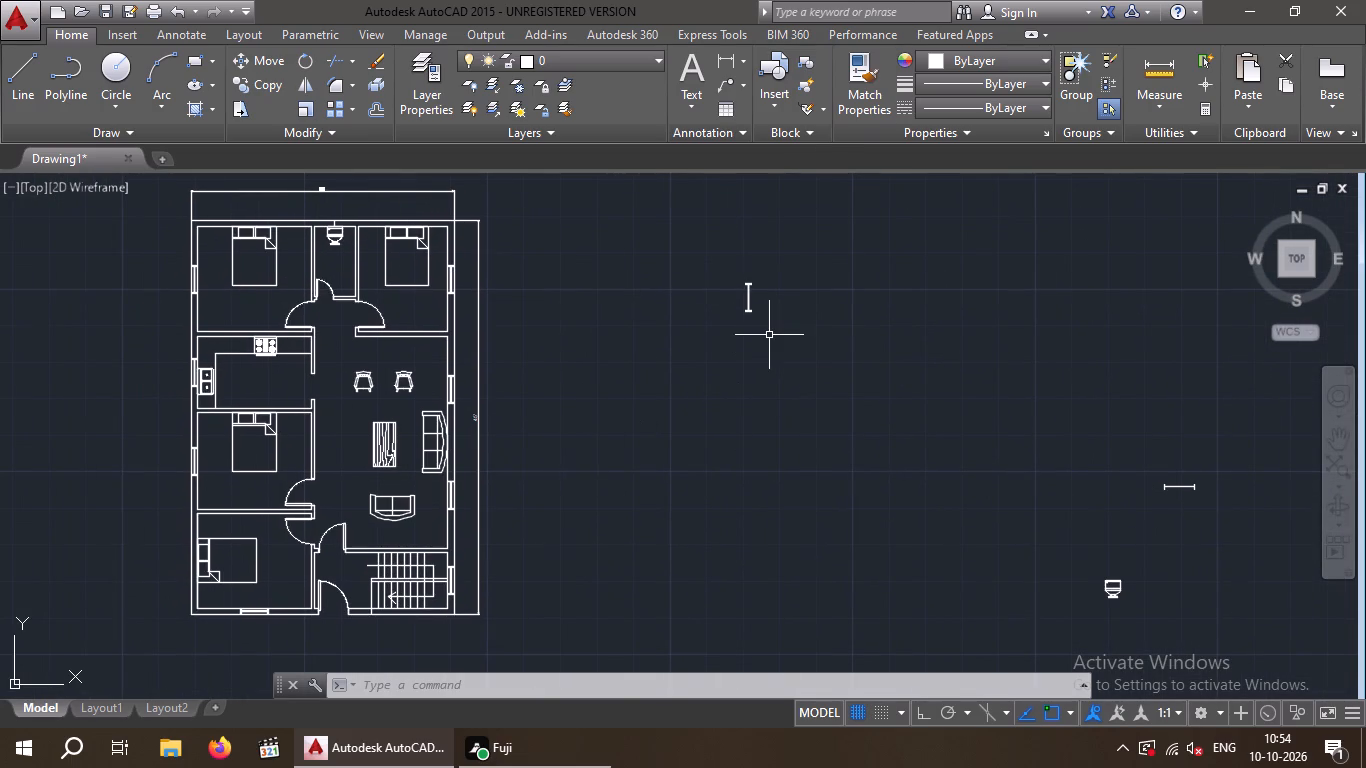
scroll(748, 294, "up", 4)
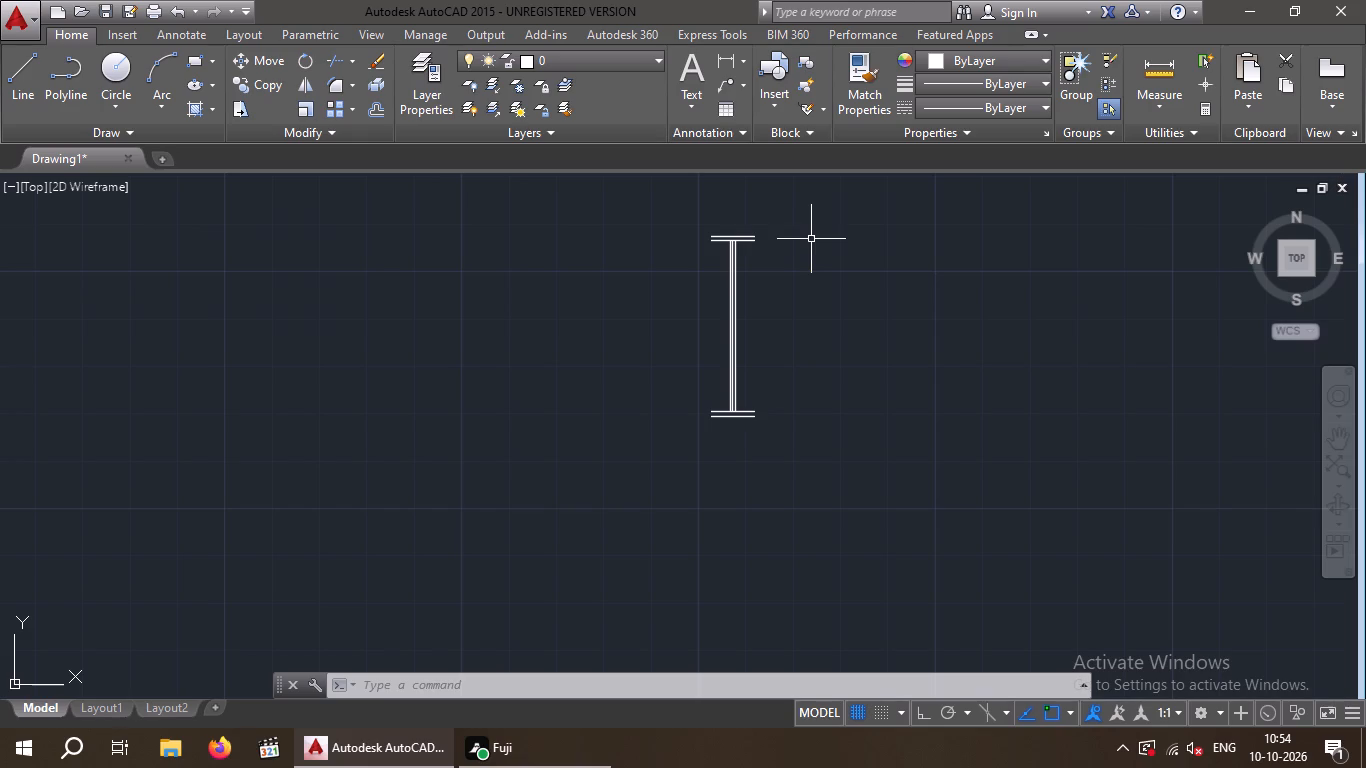
scroll(348, 478, "down", 1)
scroll(348, 478, "up", 1)
scroll(352, 474, "down", 3)
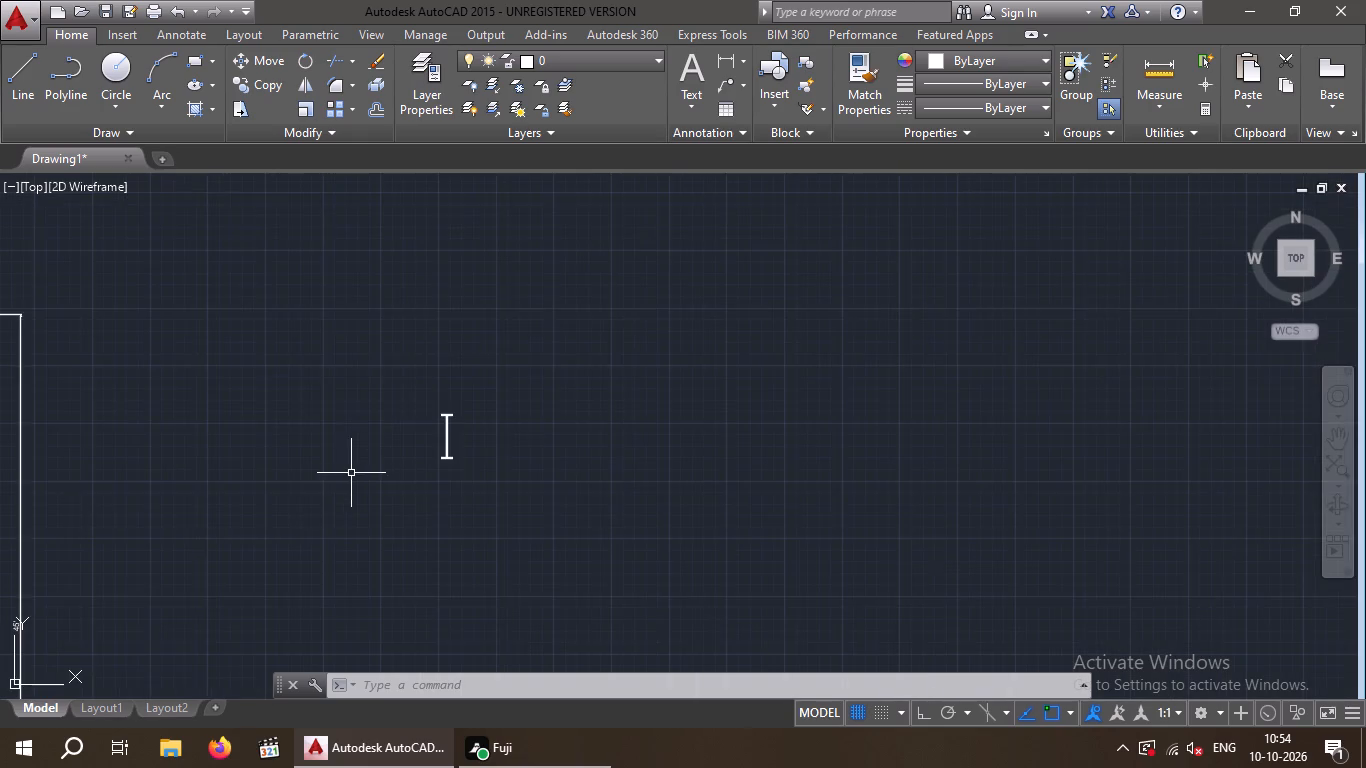
middle_click_drag(351, 482, 946, 447)
right_click_drag(876, 452, 825, 463)
right_click_drag(703, 511, 660, 527)
scroll(480, 525, "down", 1)
middle_click_drag(448, 508, 299, 130)
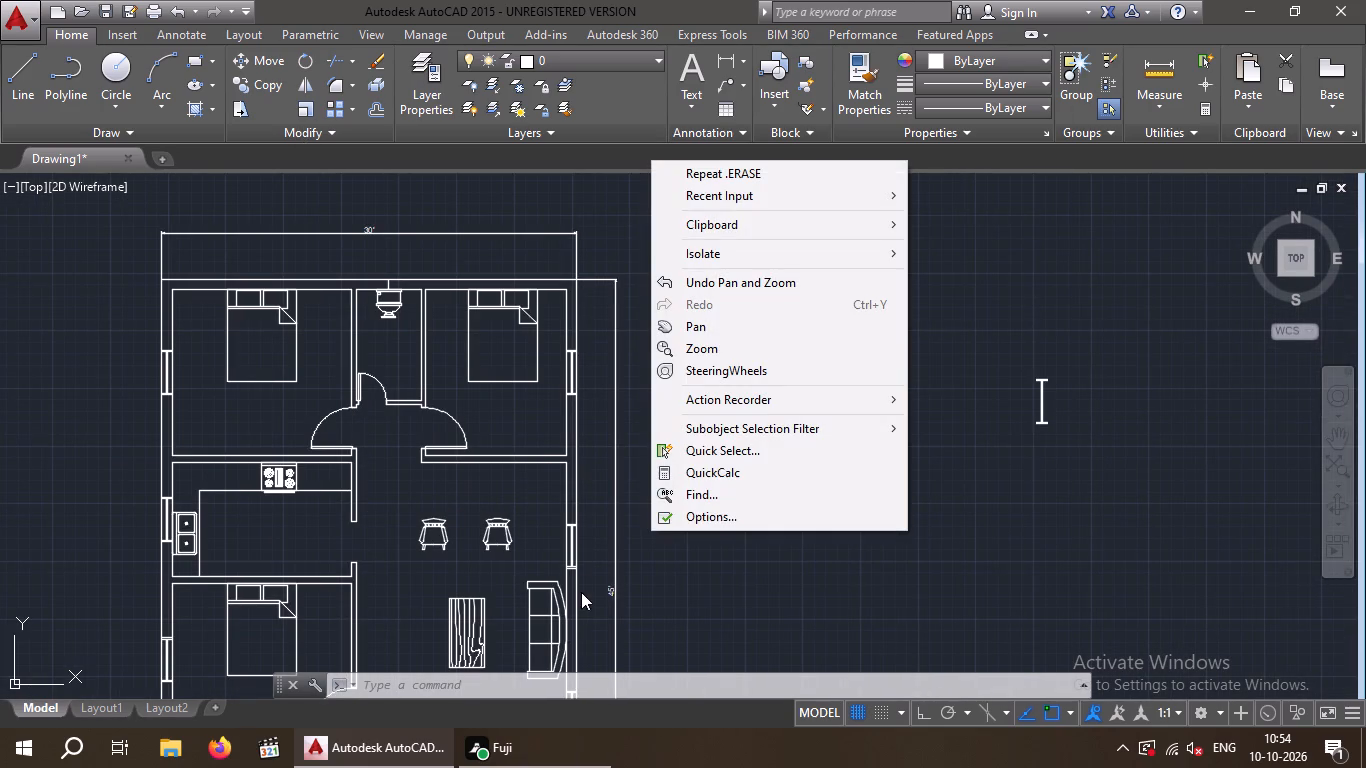
key("Escape")
Copy the bottom-left bedroom's whole window from the bottom outer wall to the empty space below the plan.
middle_click_drag(582, 588, 481, 208)
scroll(124, 554, "down", 1)
scroll(126, 553, "up", 3)
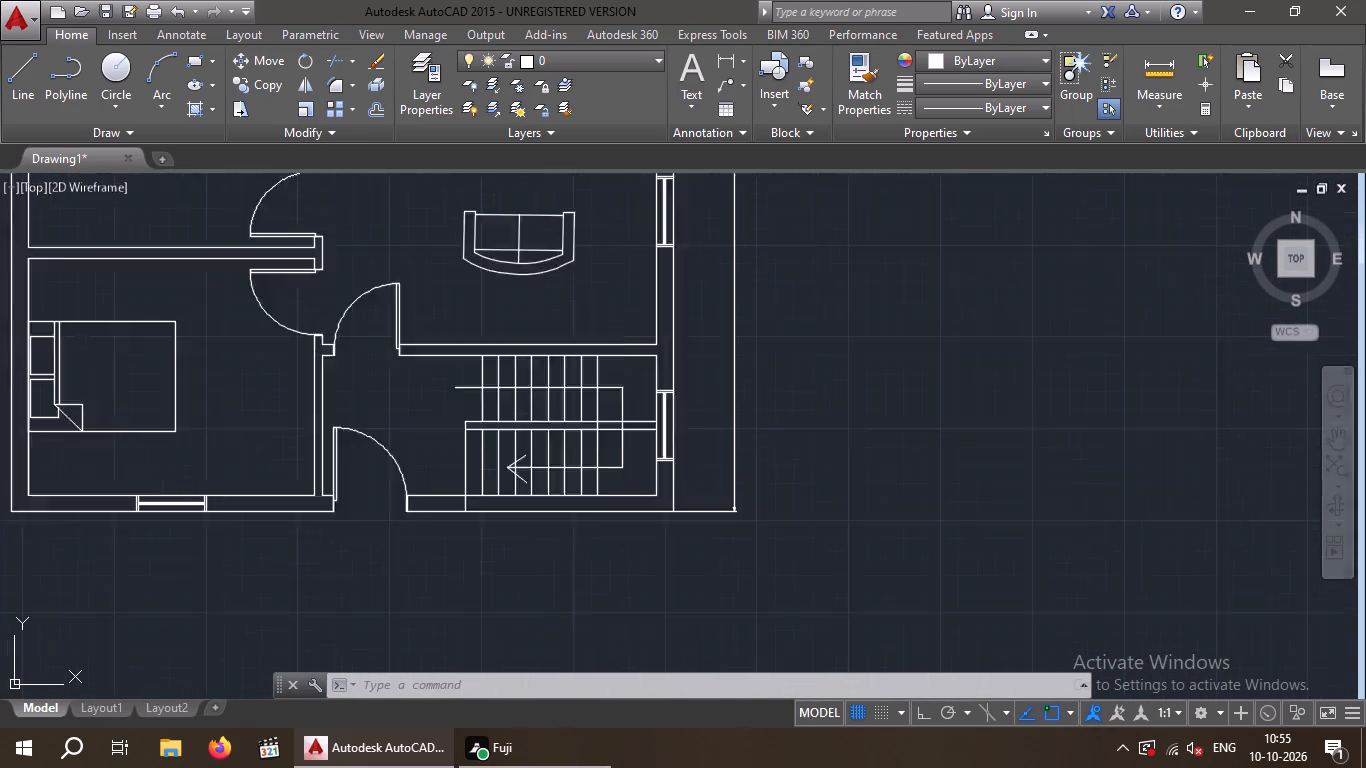
scroll(281, 531, "up", 3)
scroll(186, 500, "down", 1)
middle_click_drag(191, 503, 603, 626)
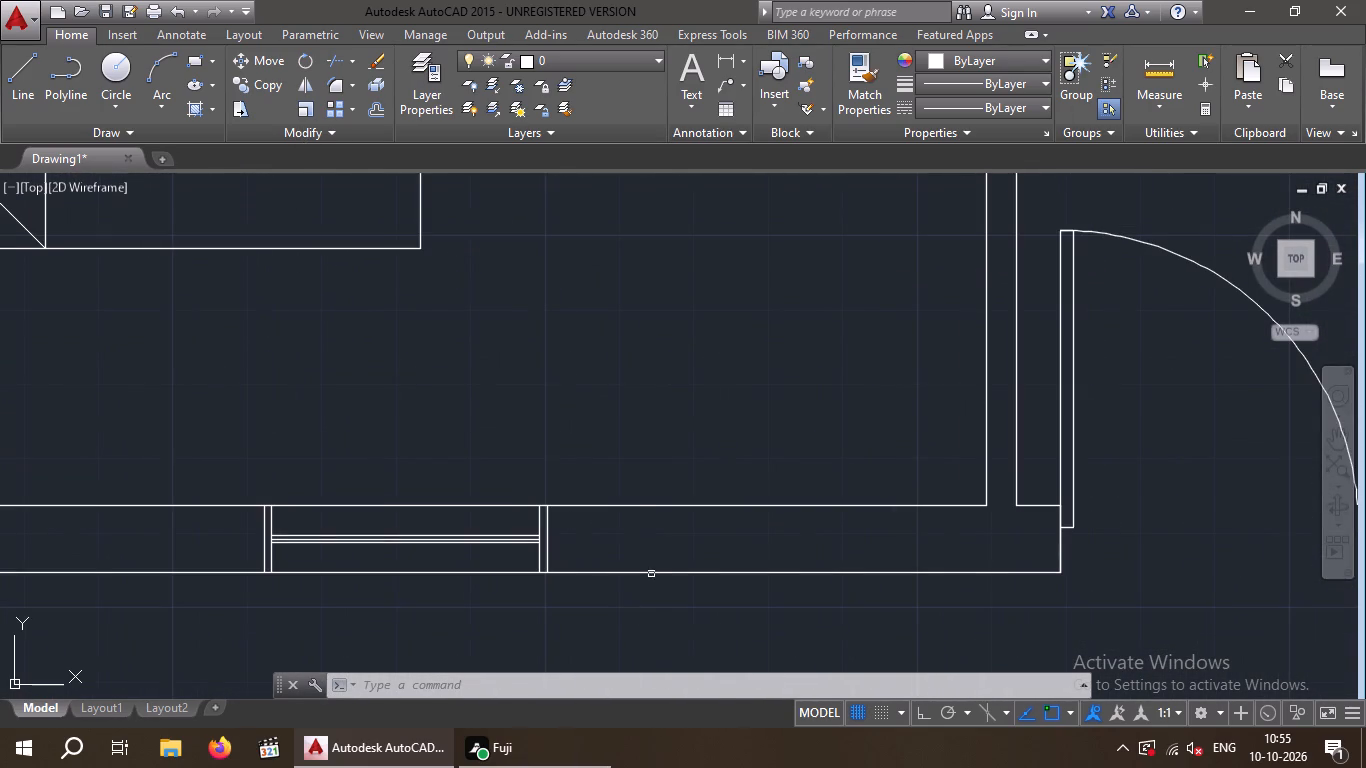
left_click_drag(639, 531, 428, 537)
left_click(184, 543)
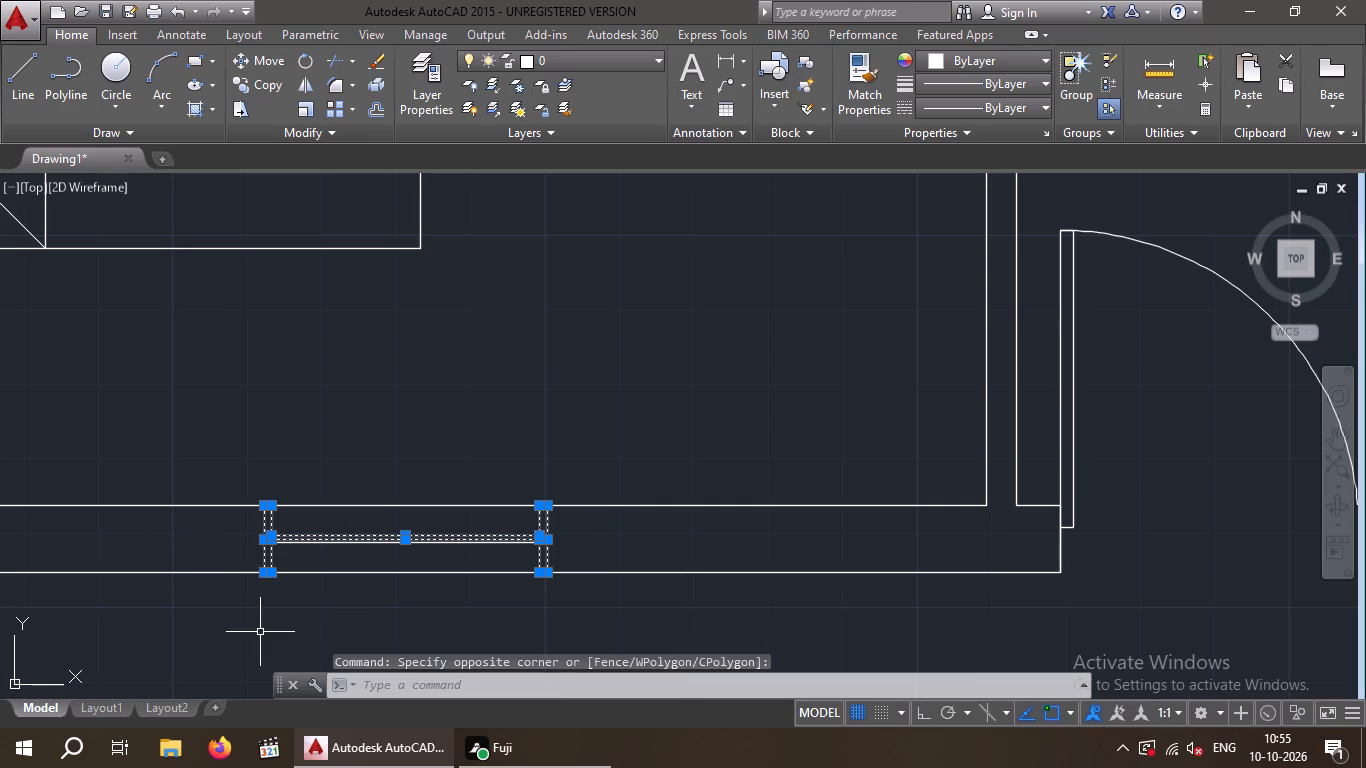
scroll(382, 542, "up", 2)
scroll(382, 542, "down", 1)
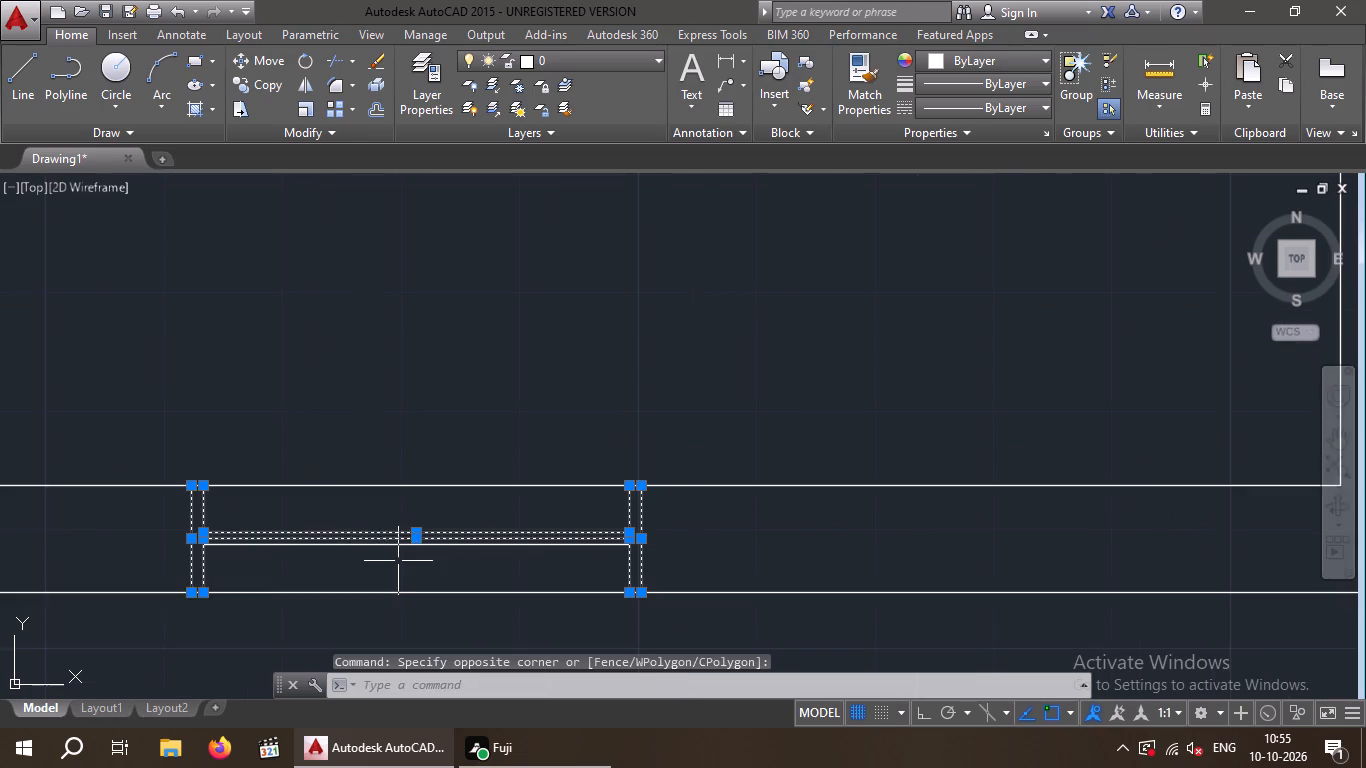
scroll(398, 561, "up", 5)
left_click(447, 413)
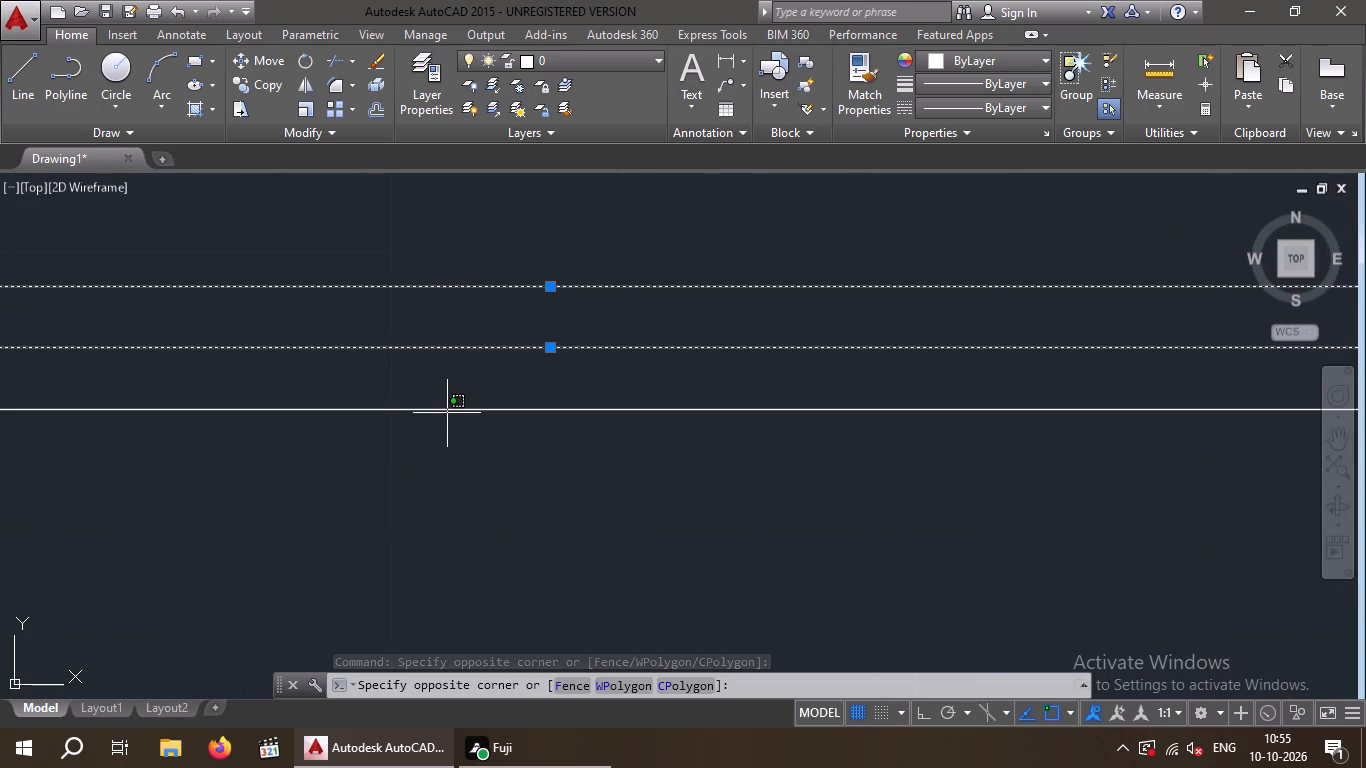
left_click(429, 424)
left_click(431, 409)
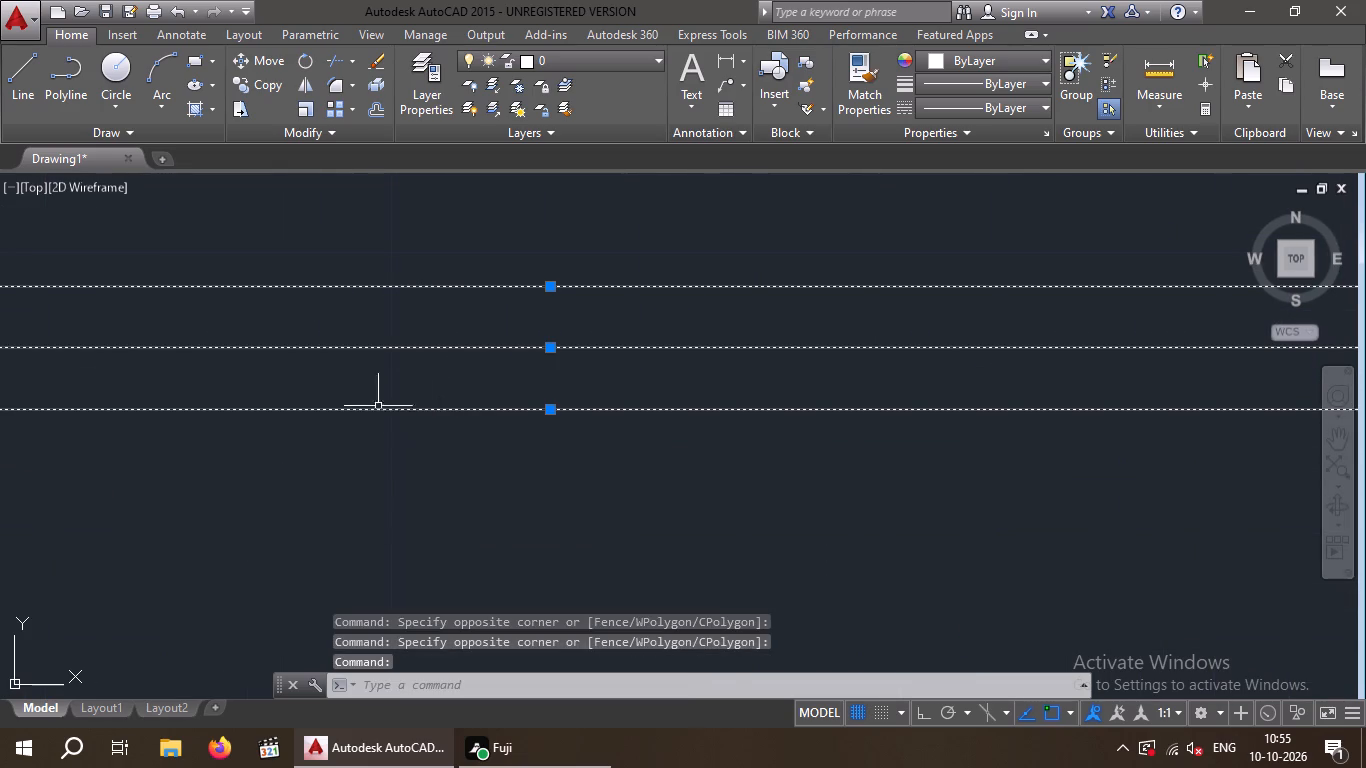
left_click(273, 86)
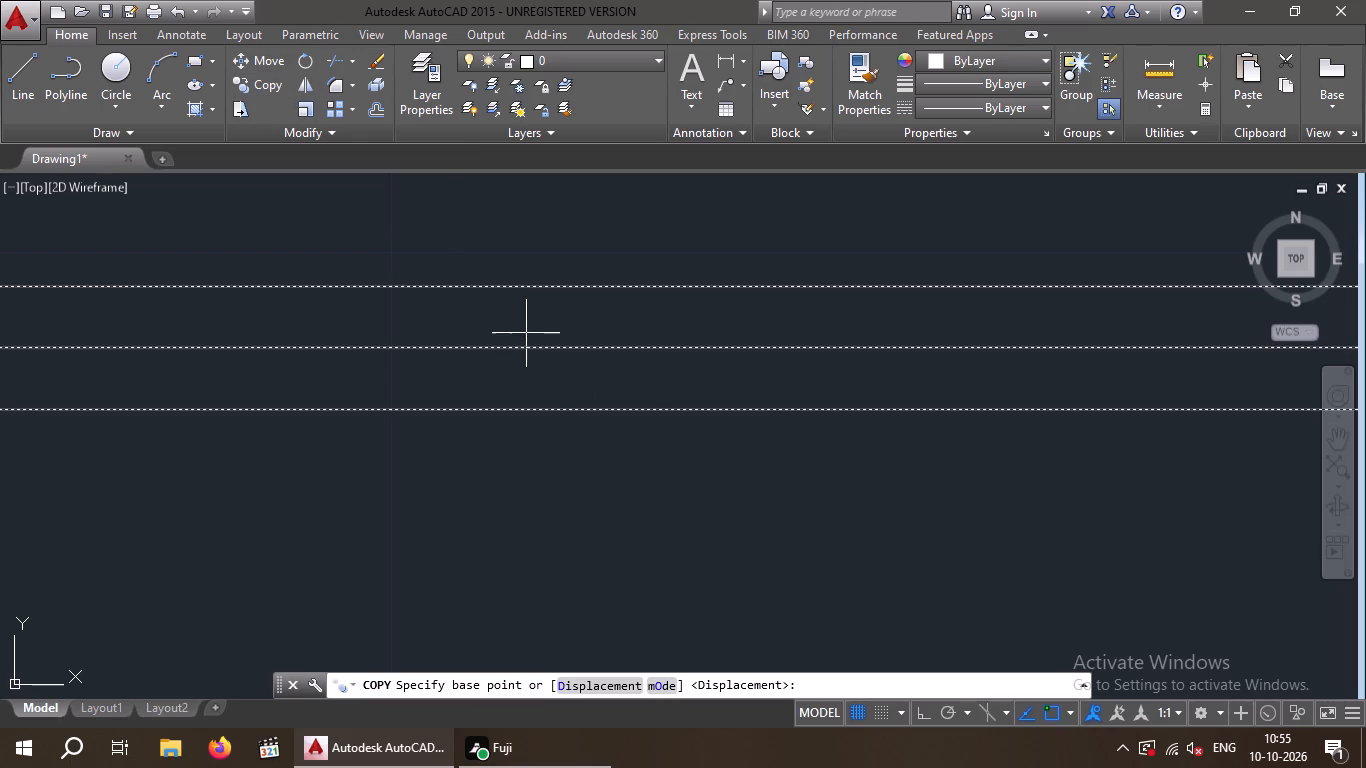
left_click(550, 348)
scroll(505, 466, "down", 6)
scroll(530, 487, "up", 2)
scroll(530, 487, "down", 1)
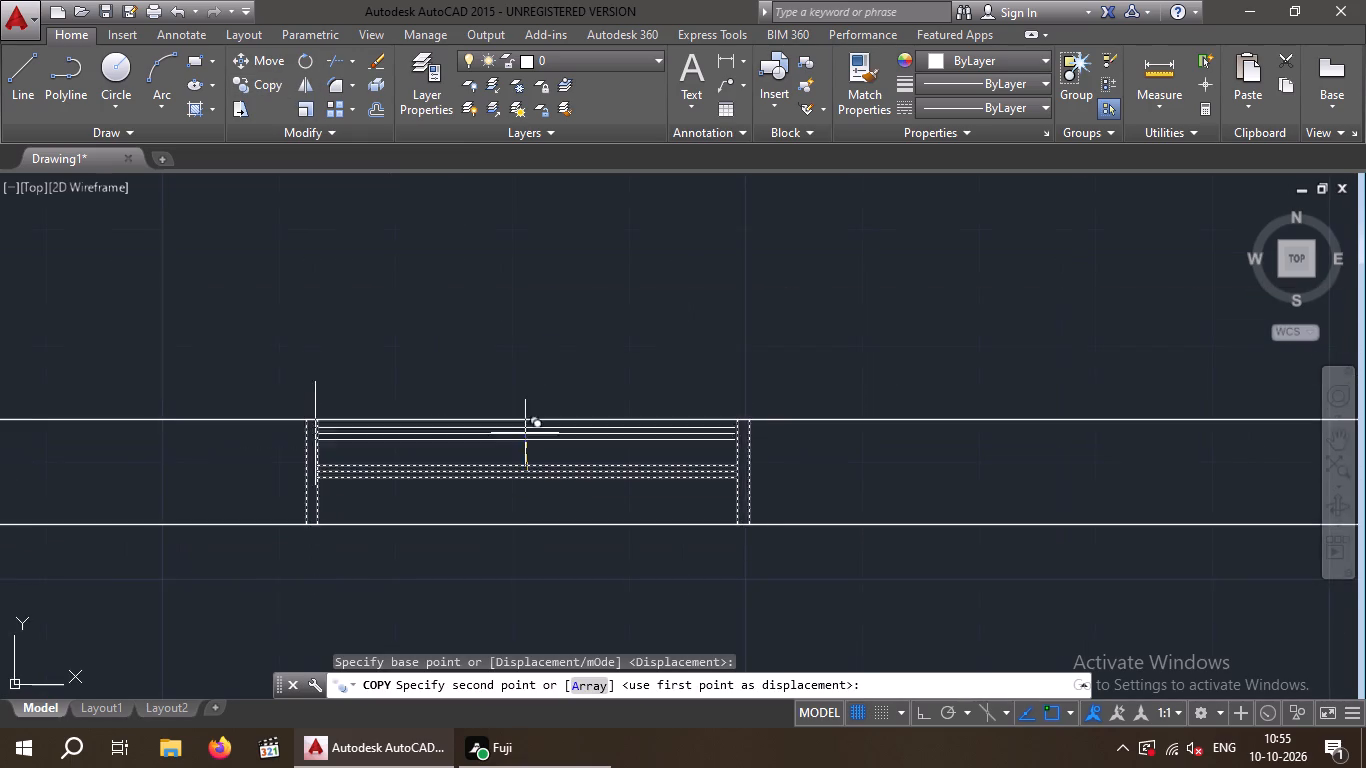
scroll(525, 418, "down", 2)
middle_click_drag(525, 414, 514, 214)
left_click(664, 571)
key("Escape")
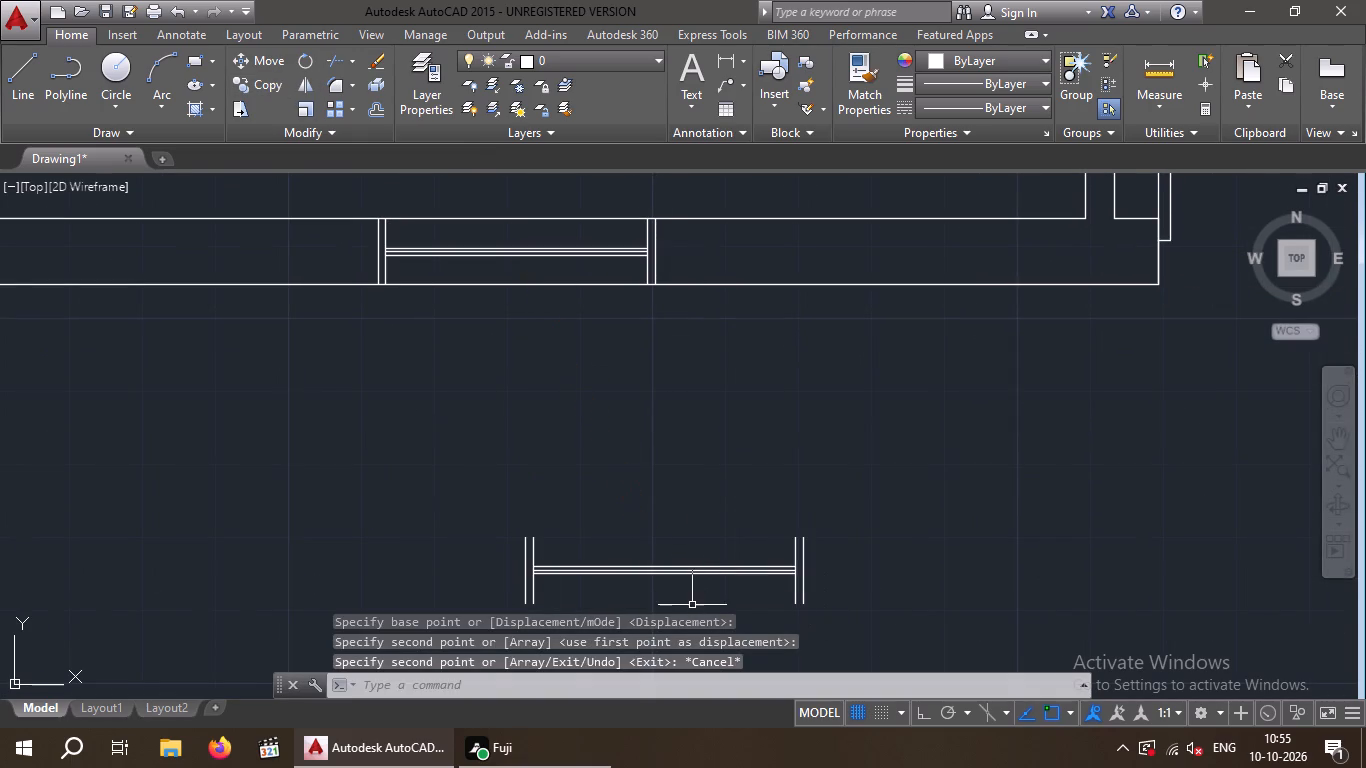
Offset the inner left end line of the window copy below the plan 2' to the right.
scroll(541, 570, "up", 3)
scroll(541, 570, "down", 1)
scroll(541, 570, "up", 1)
scroll(541, 570, "down", 3)
middle_click_drag(538, 564, 400, 470)
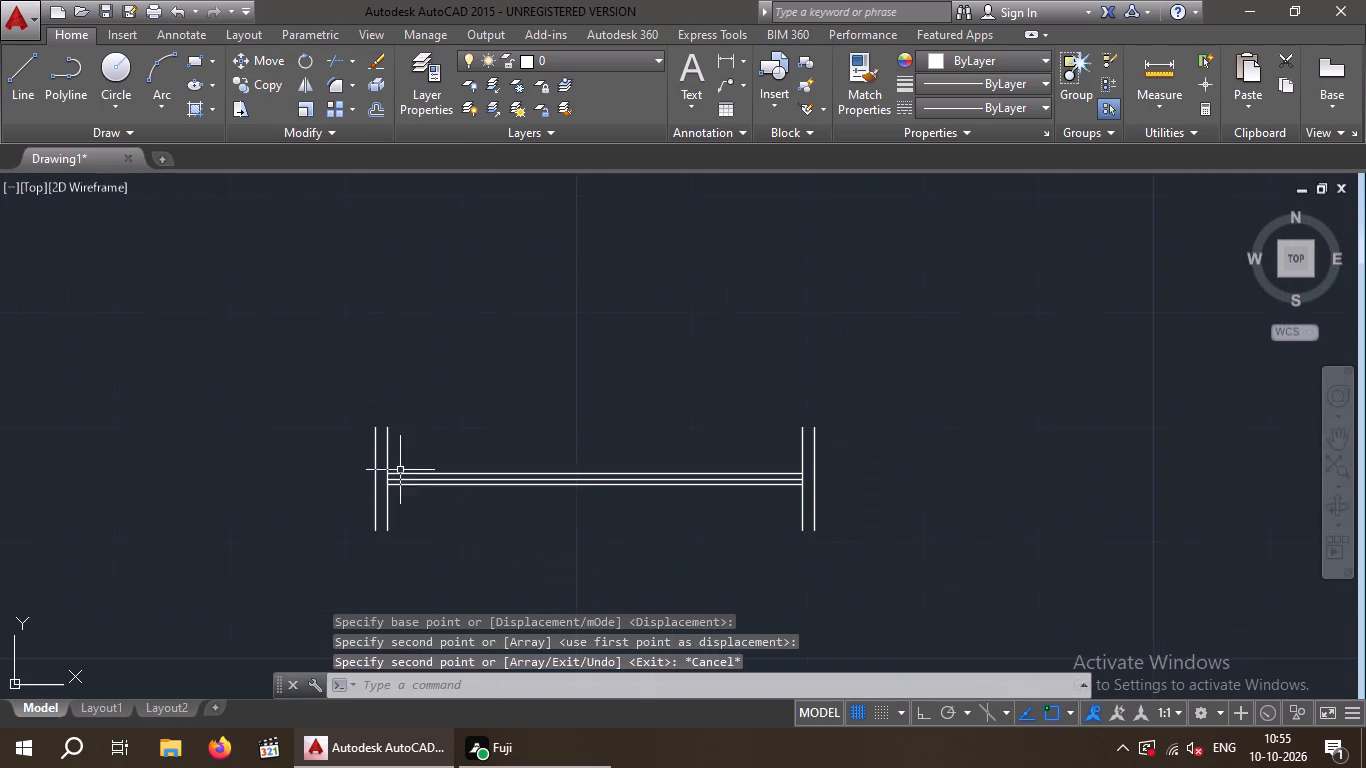
scroll(366, 475, "down", 1)
scroll(367, 475, "up", 1)
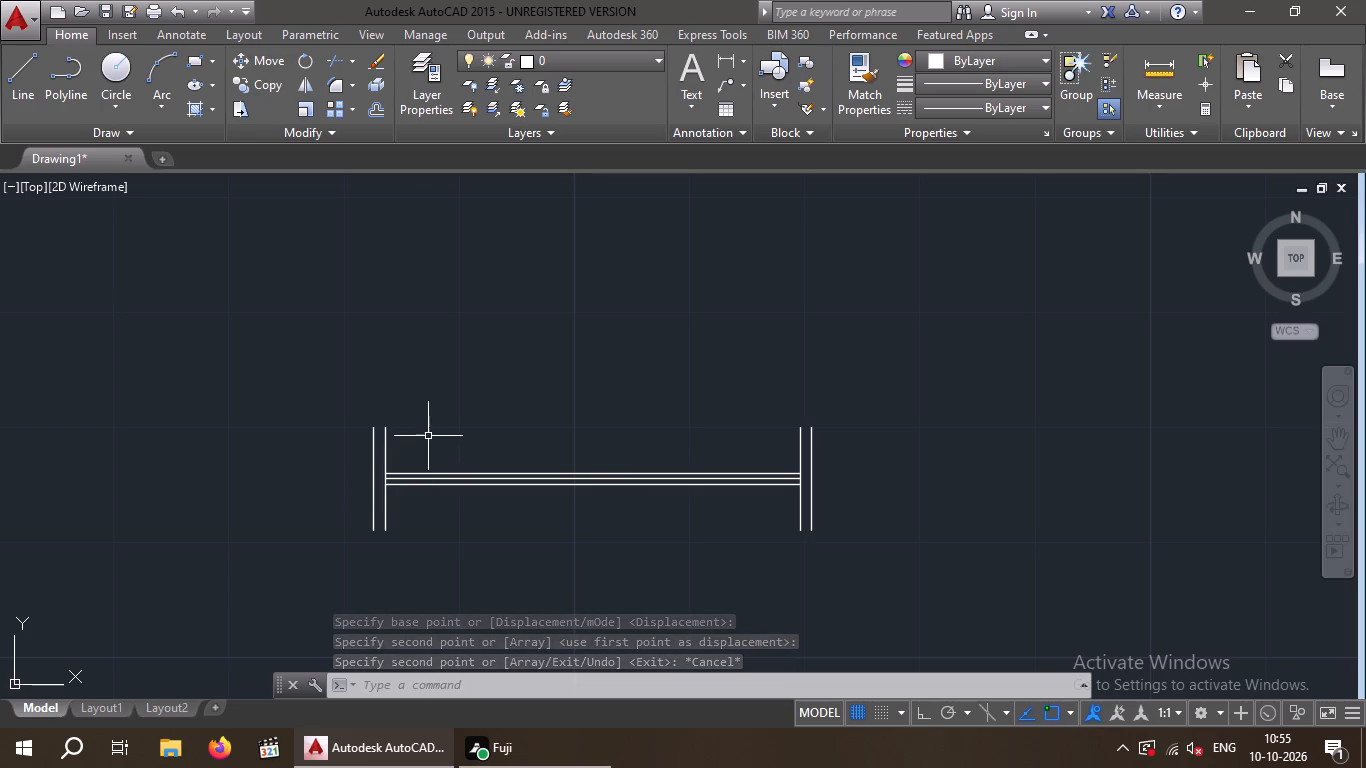
left_click(433, 410)
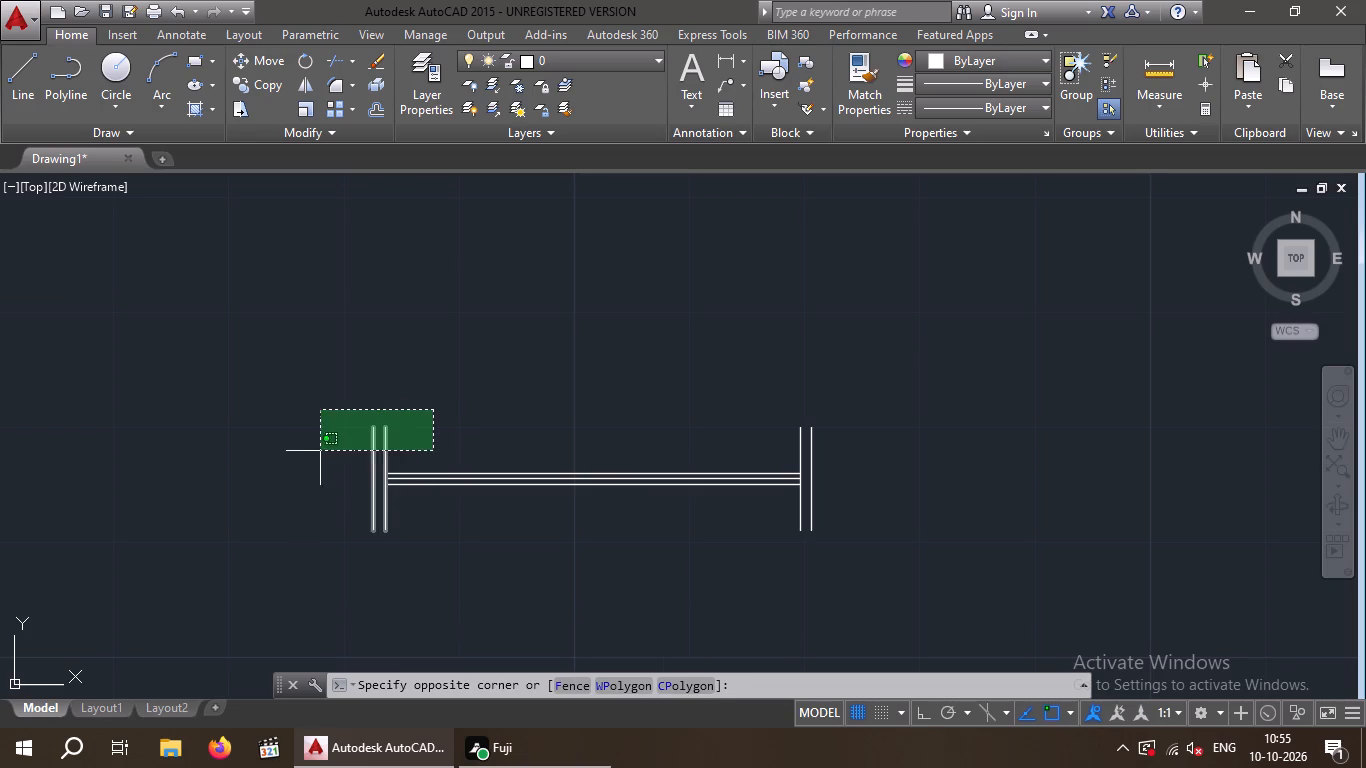
left_click(320, 451)
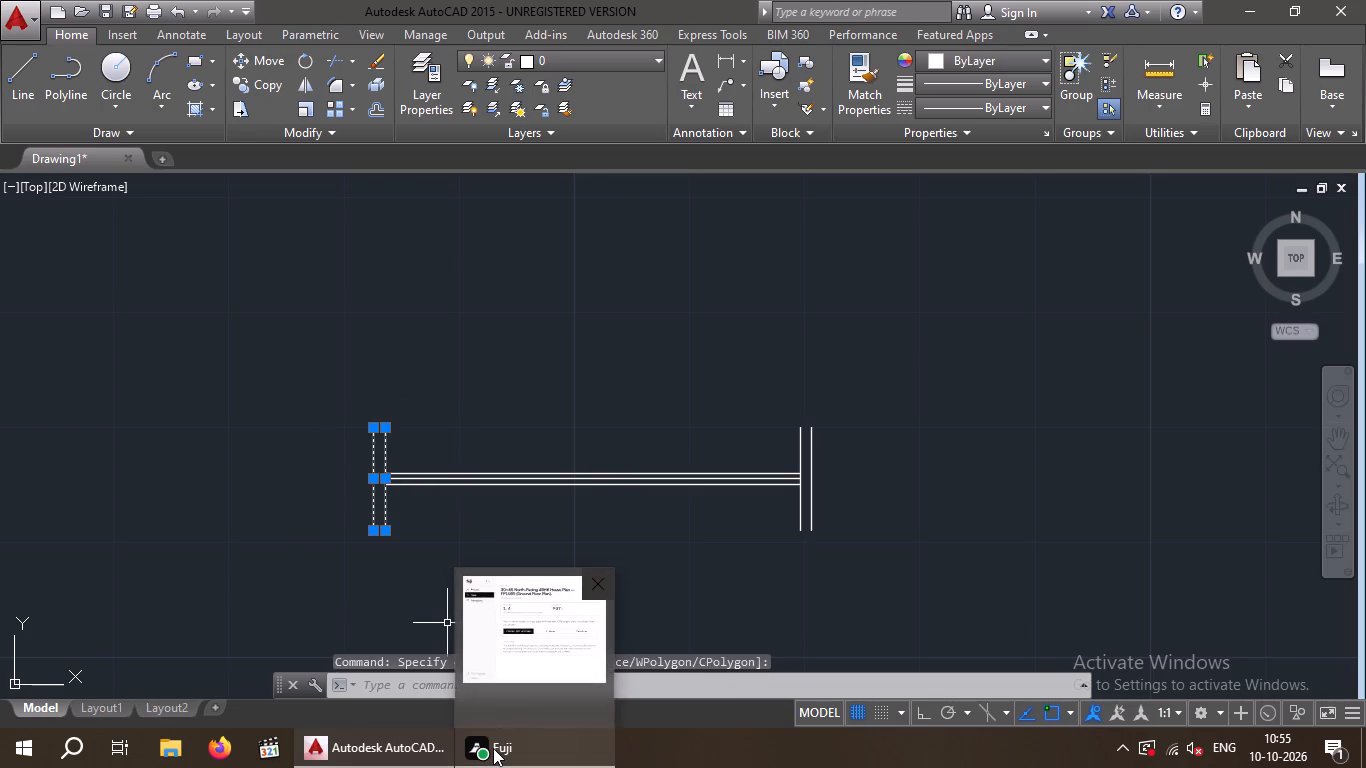
key("o")
key("Return")
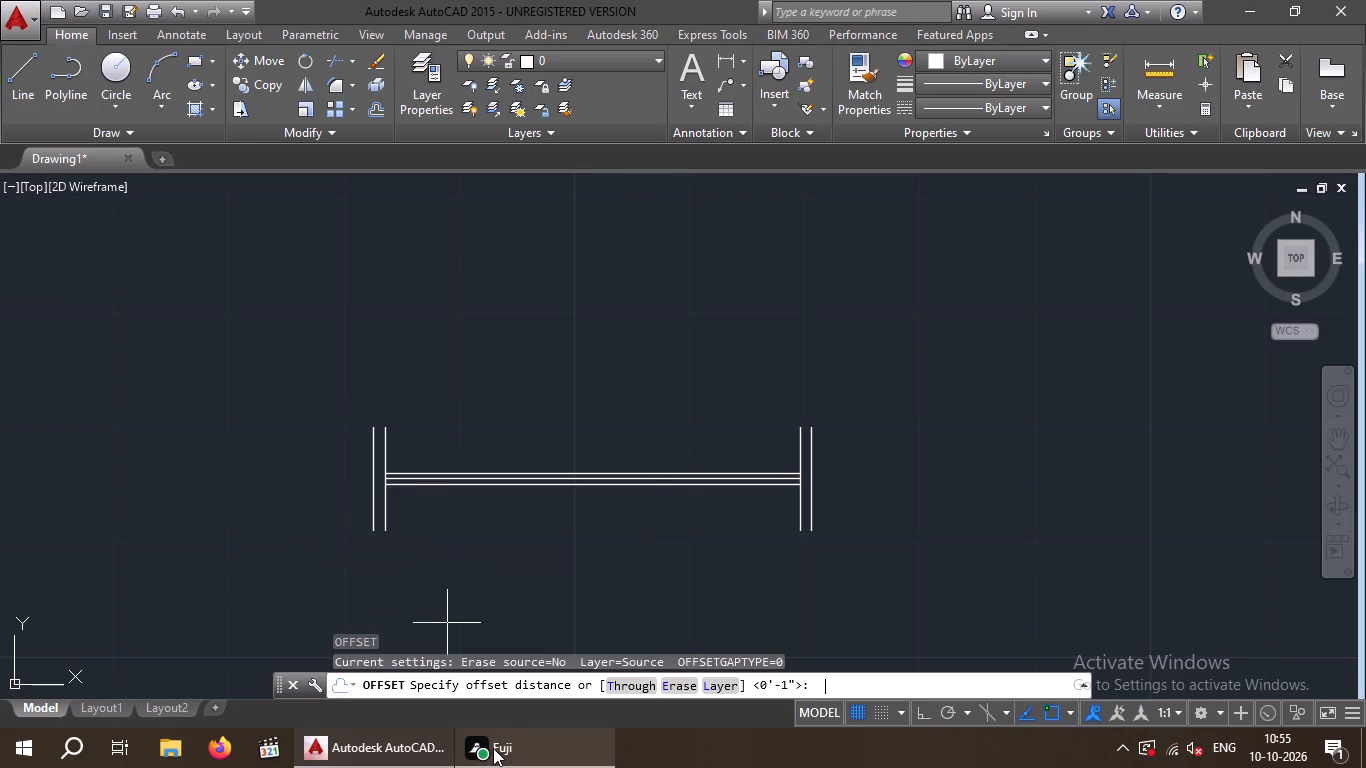
key("2")
key("apostrophe")
key("Return")
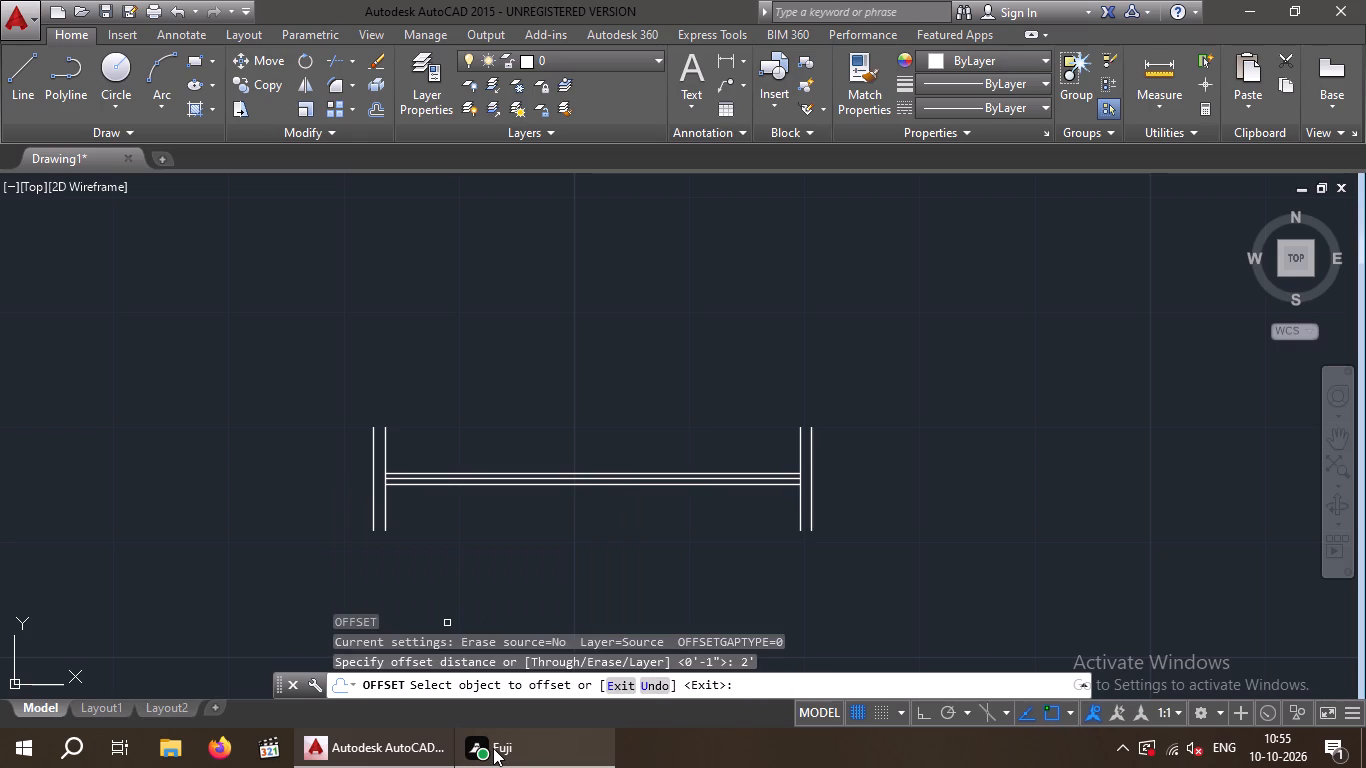
left_click_drag(383, 510, 420, 522)
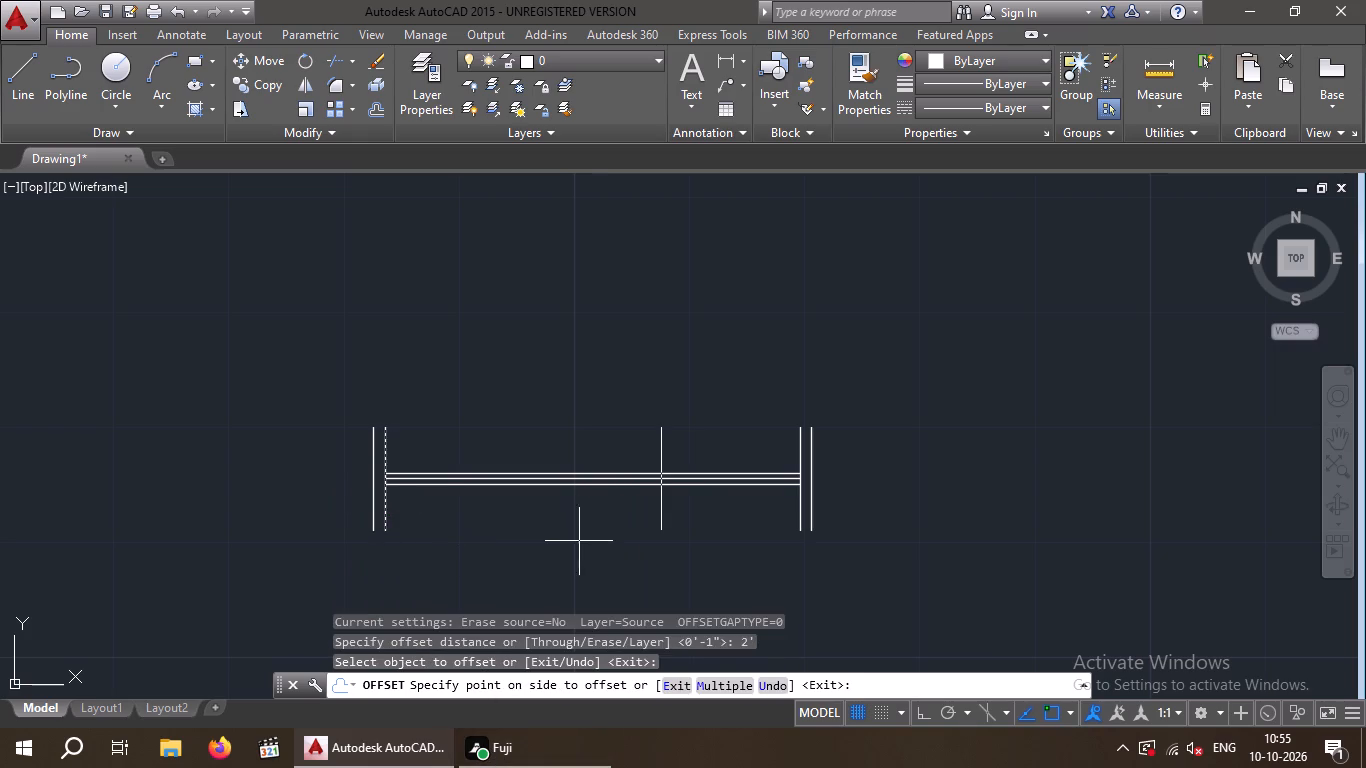
left_click(579, 541)
key("Escape")
key("Escape")
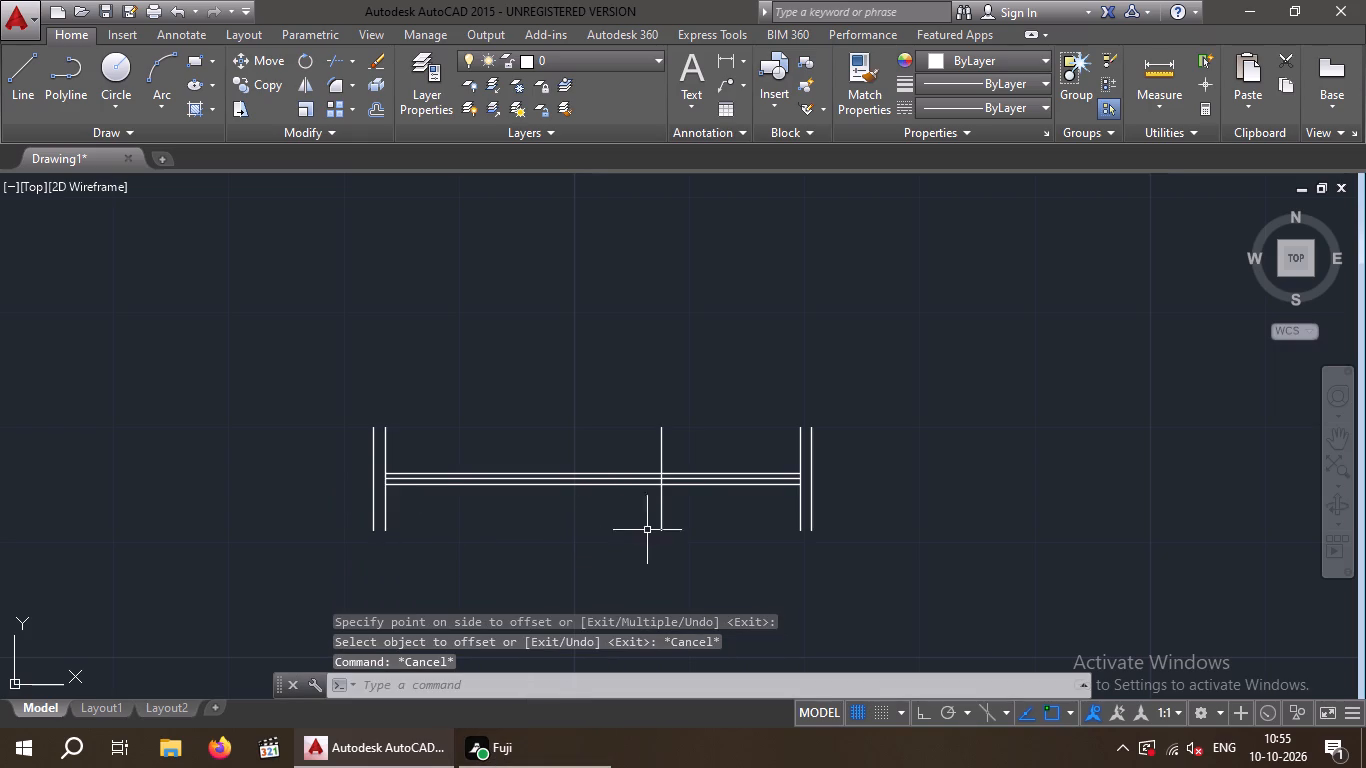
Offset the new vertical line in the window copy 1" to the right to form the second end line.
key("o")
key("Return")
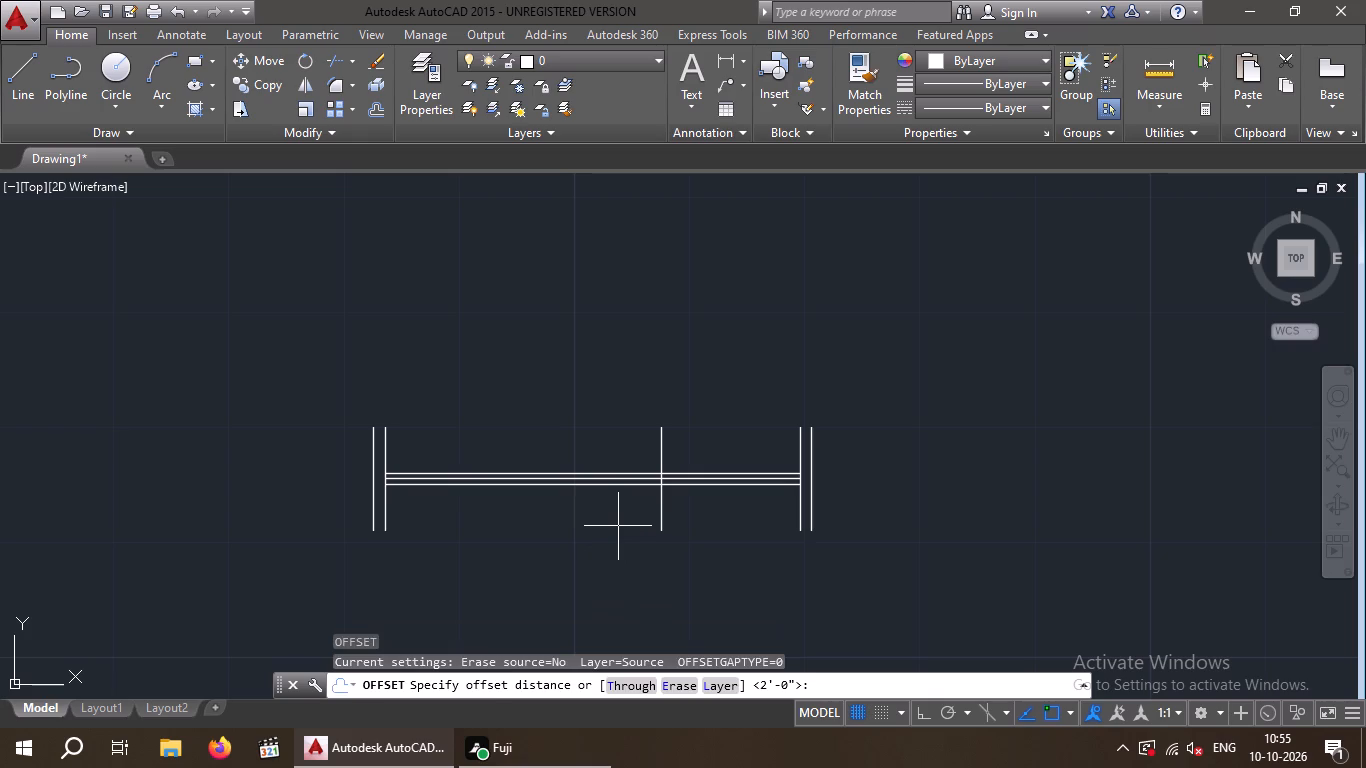
type("1\"")
key("Return")
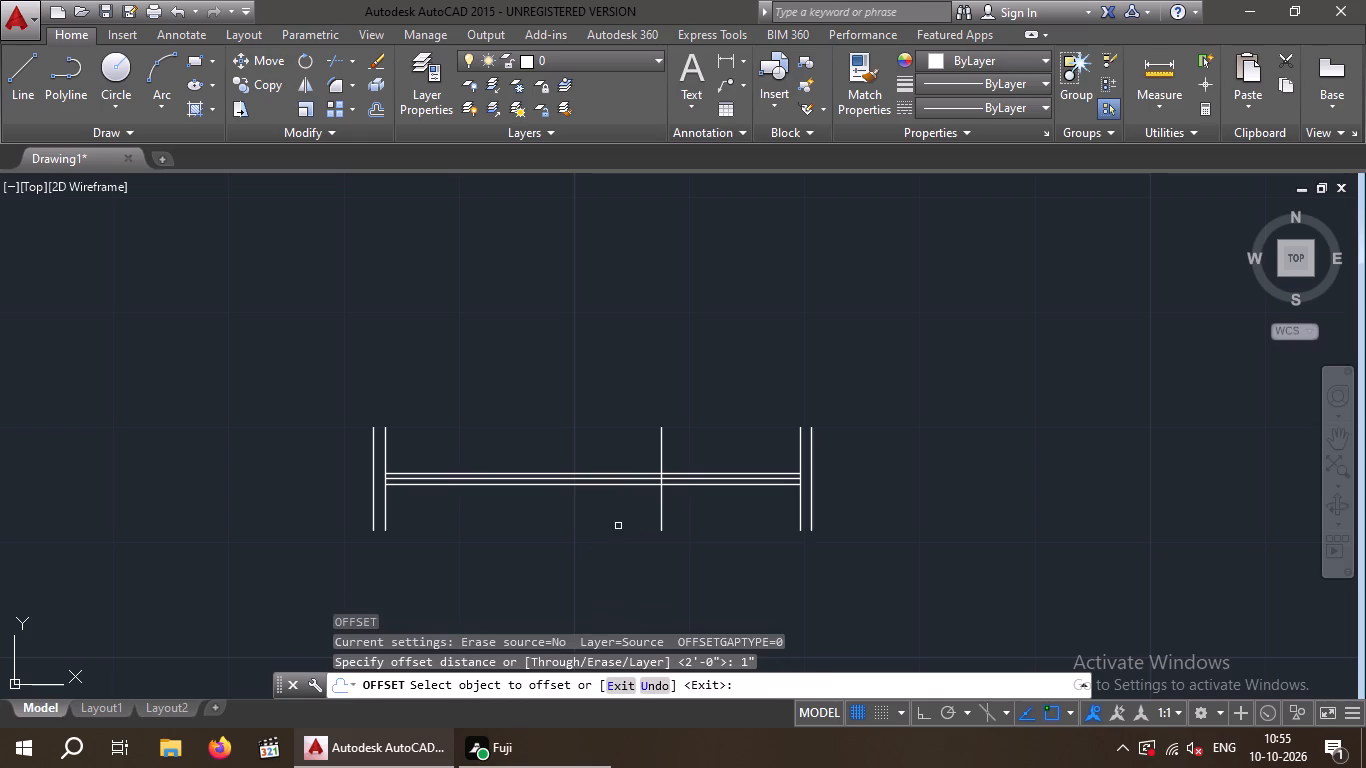
left_click_drag(659, 519, 672, 521)
left_click(727, 532)
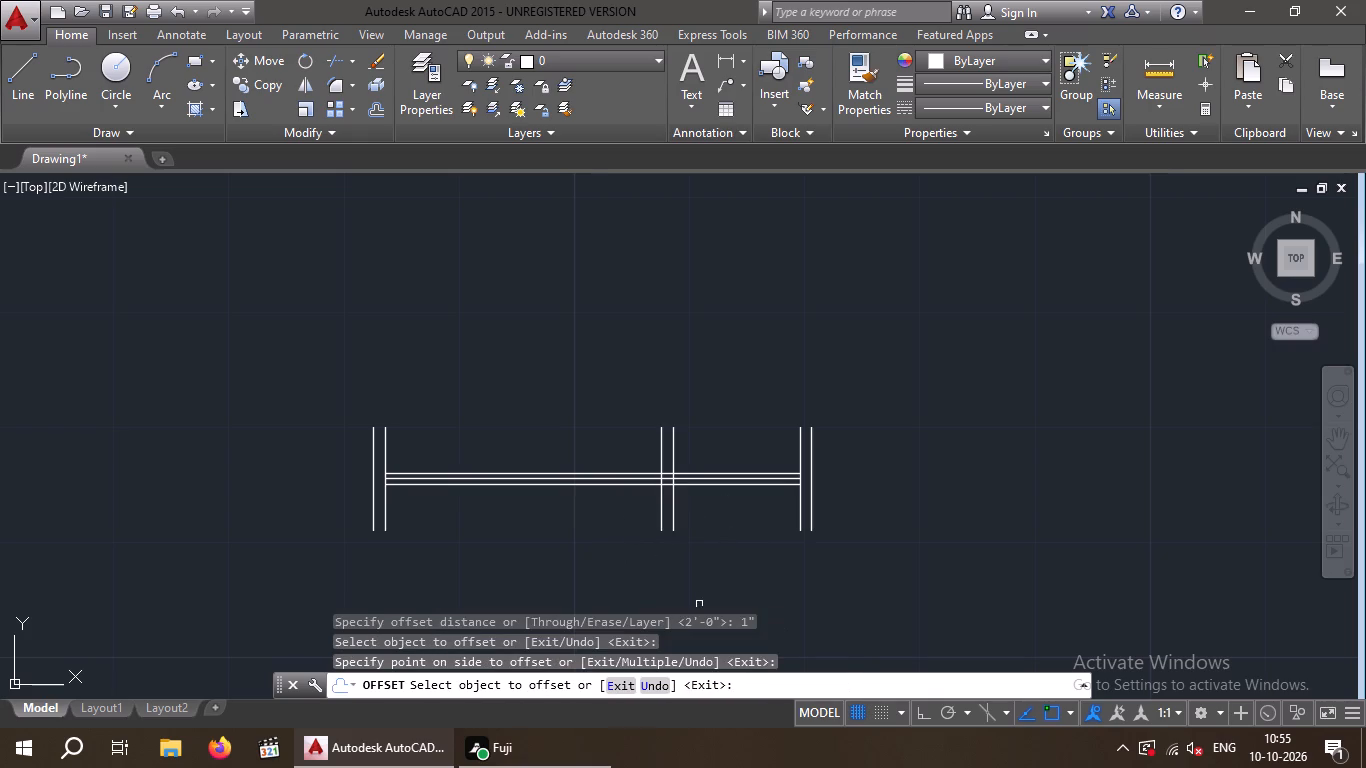
key("Escape")
Trim the window copy's three horizontal lines beyond and between the two new end lines, leaving a 2' window.
key("t")
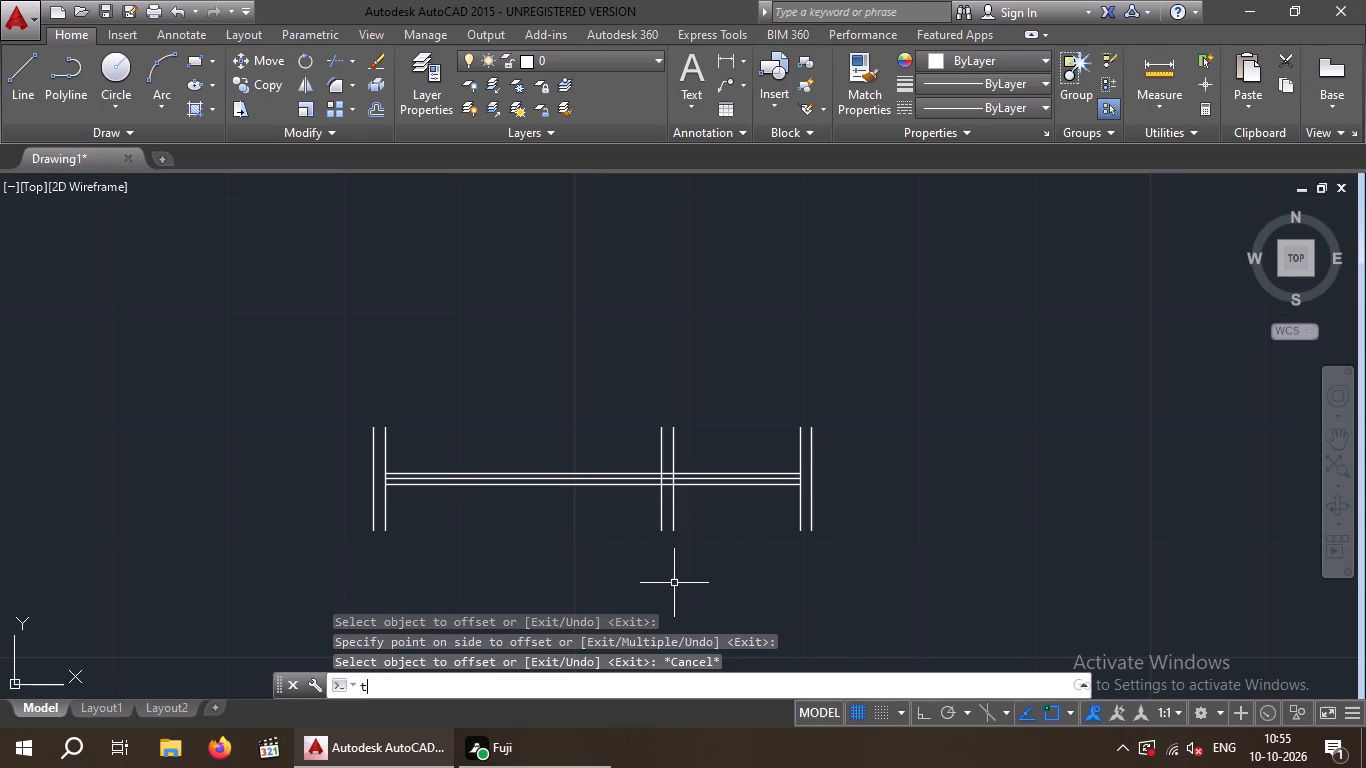
key("r")
key("space")
key("space")
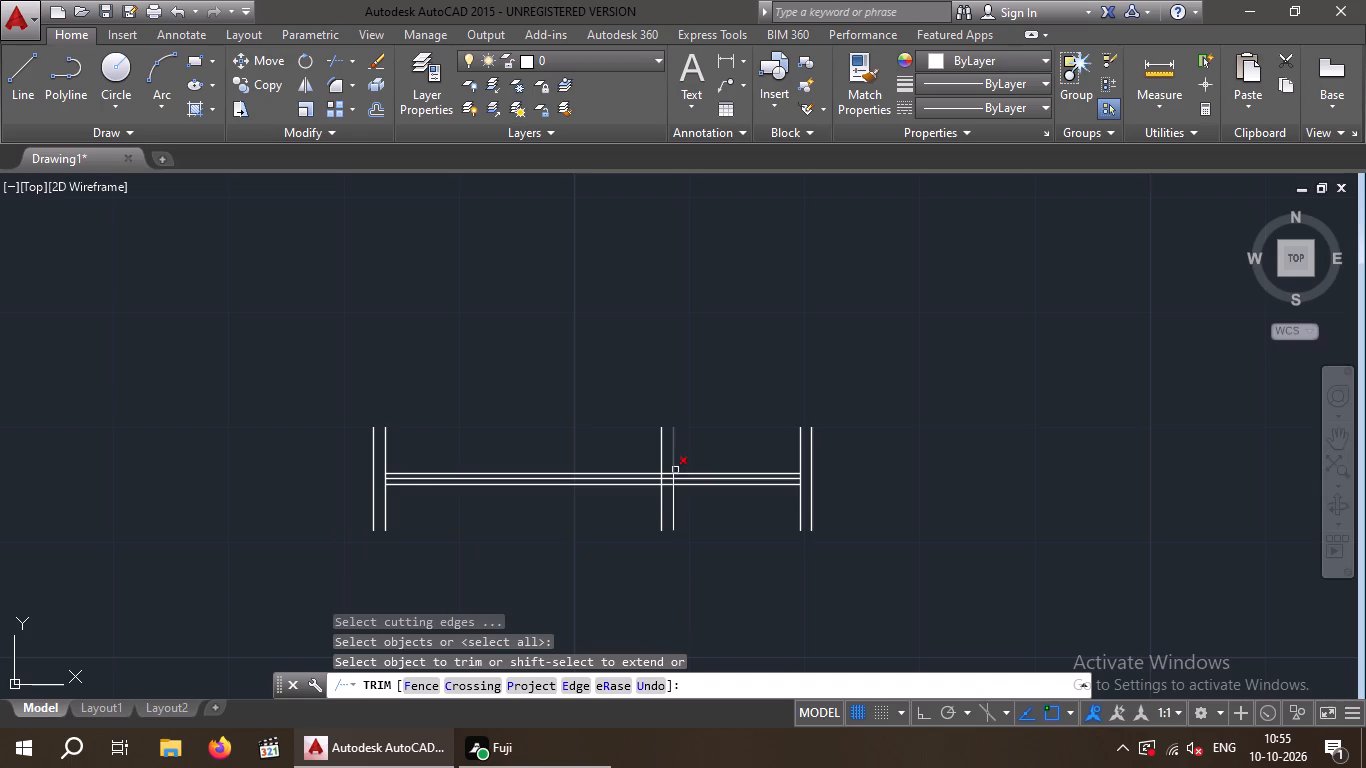
scroll(675, 470, "up", 6)
left_click_drag(779, 457, 860, 747)
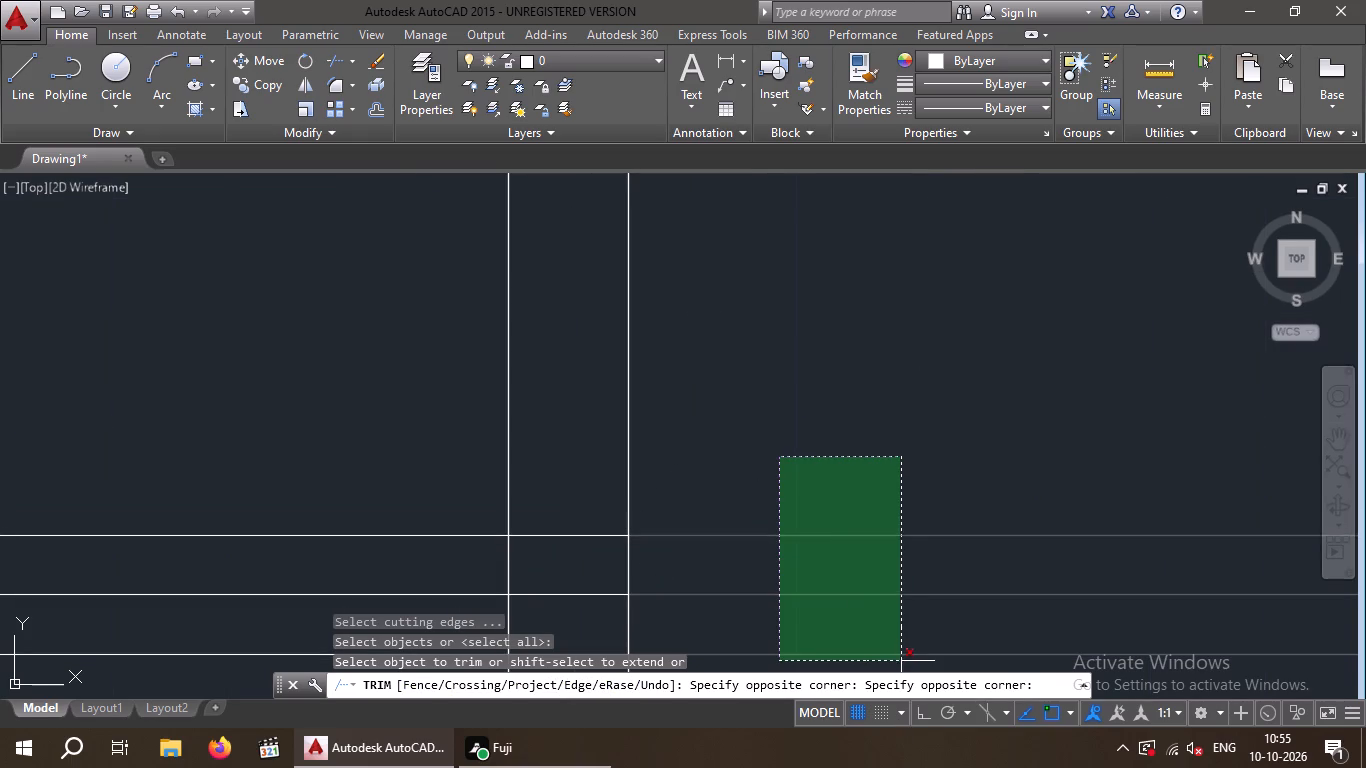
middle_click_drag(901, 661, 866, 409)
left_click(869, 461)
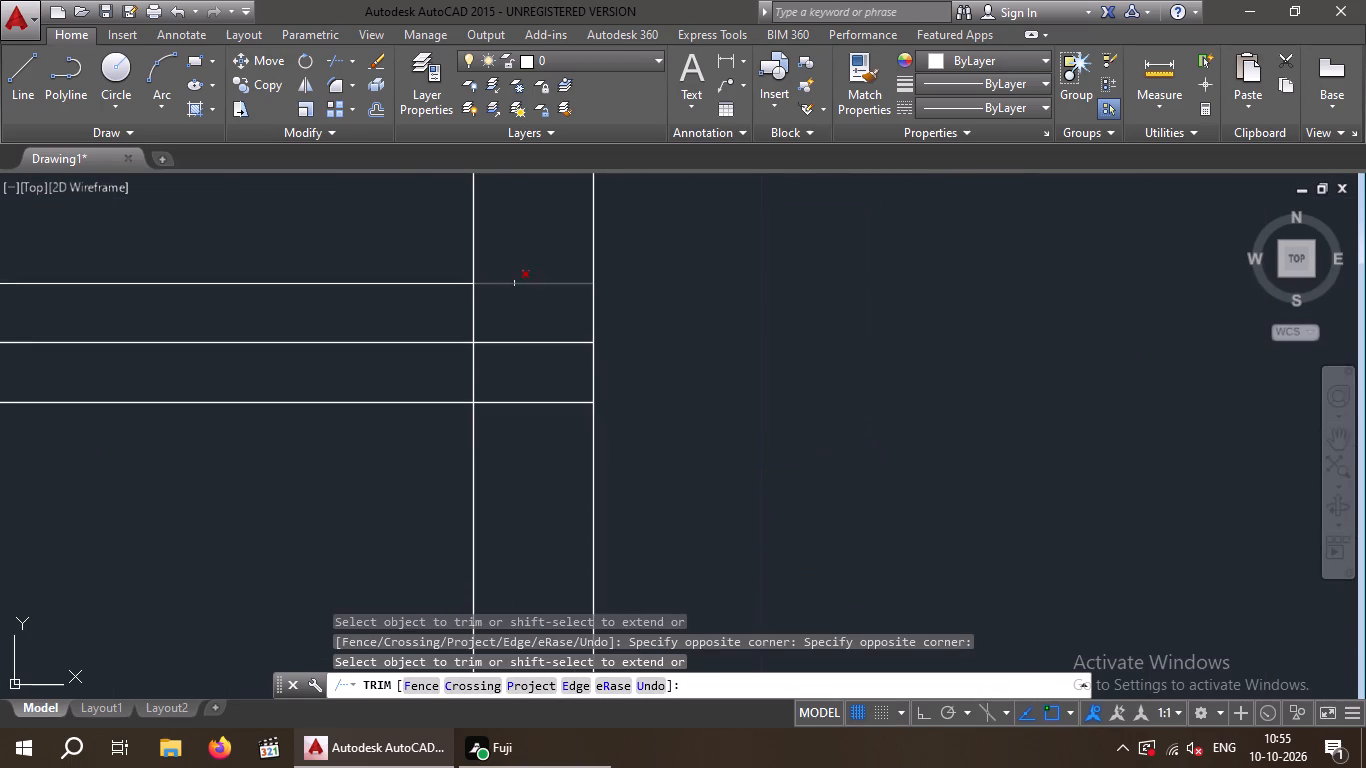
left_click_drag(527, 253, 529, 385)
left_click(508, 465)
scroll(809, 460, "down", 5)
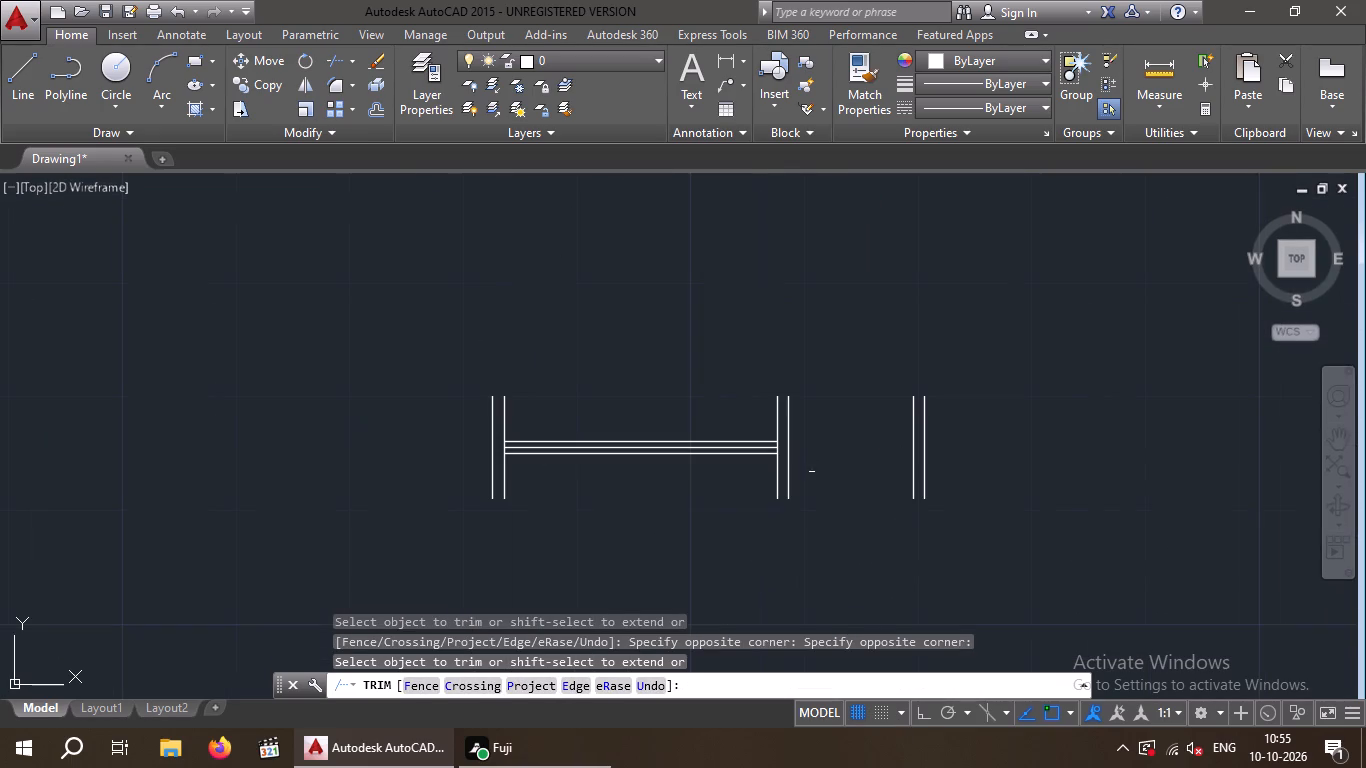
key("Escape")
Delete the two leftover vertical end lines beside the shortened window copy.
left_click_drag(970, 350, 871, 385)
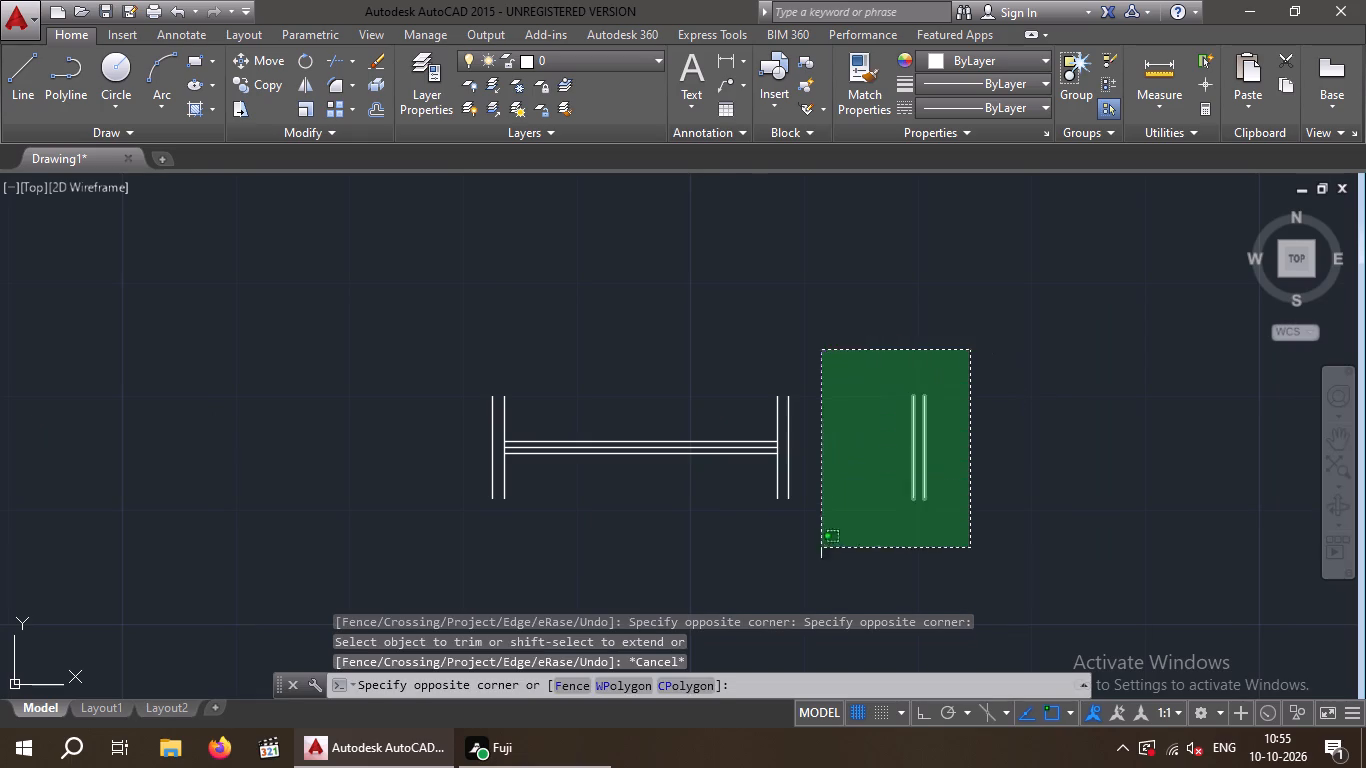
left_click(870, 578)
key("Delete")
Move the 2' window by its middle line's midpoint to the midpoint of the short guide line in the toilet's top outer wall.
left_click_drag(937, 428, 916, 414)
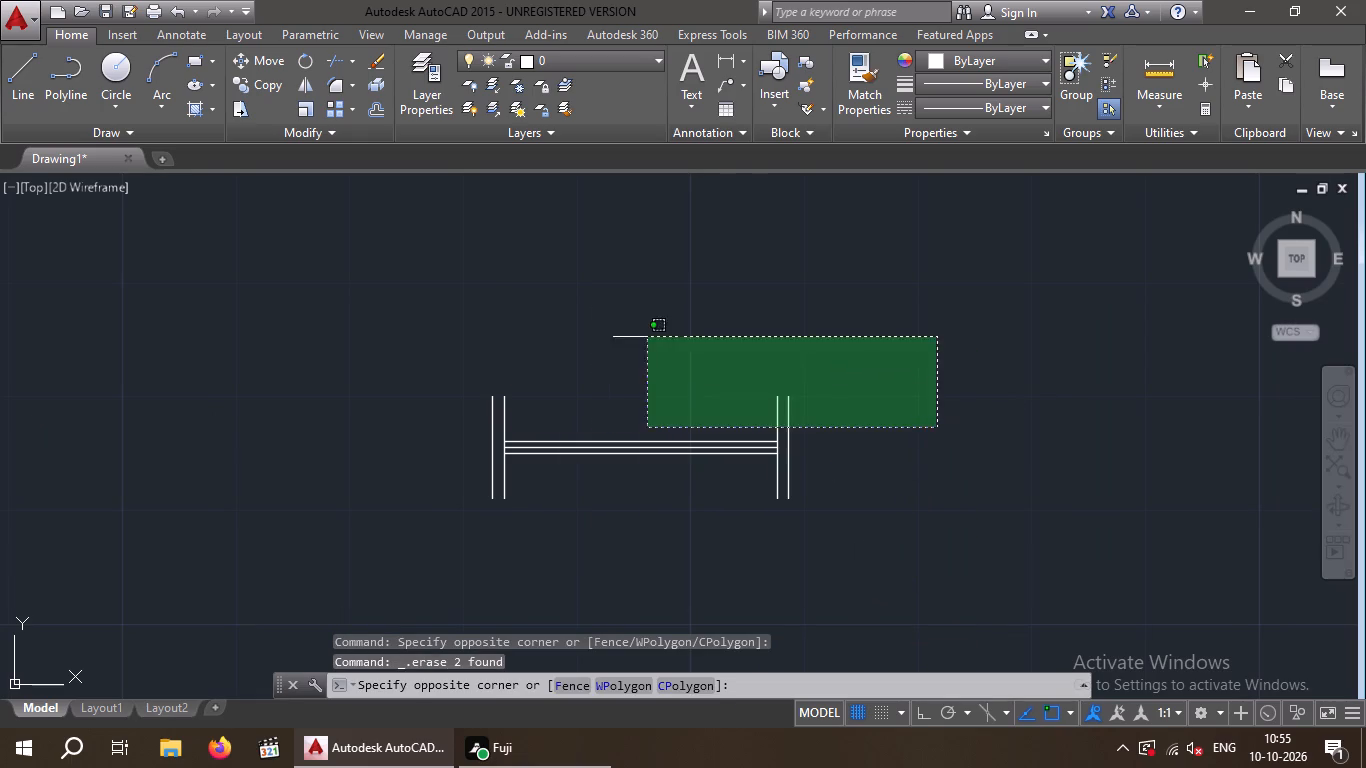
left_click(376, 497)
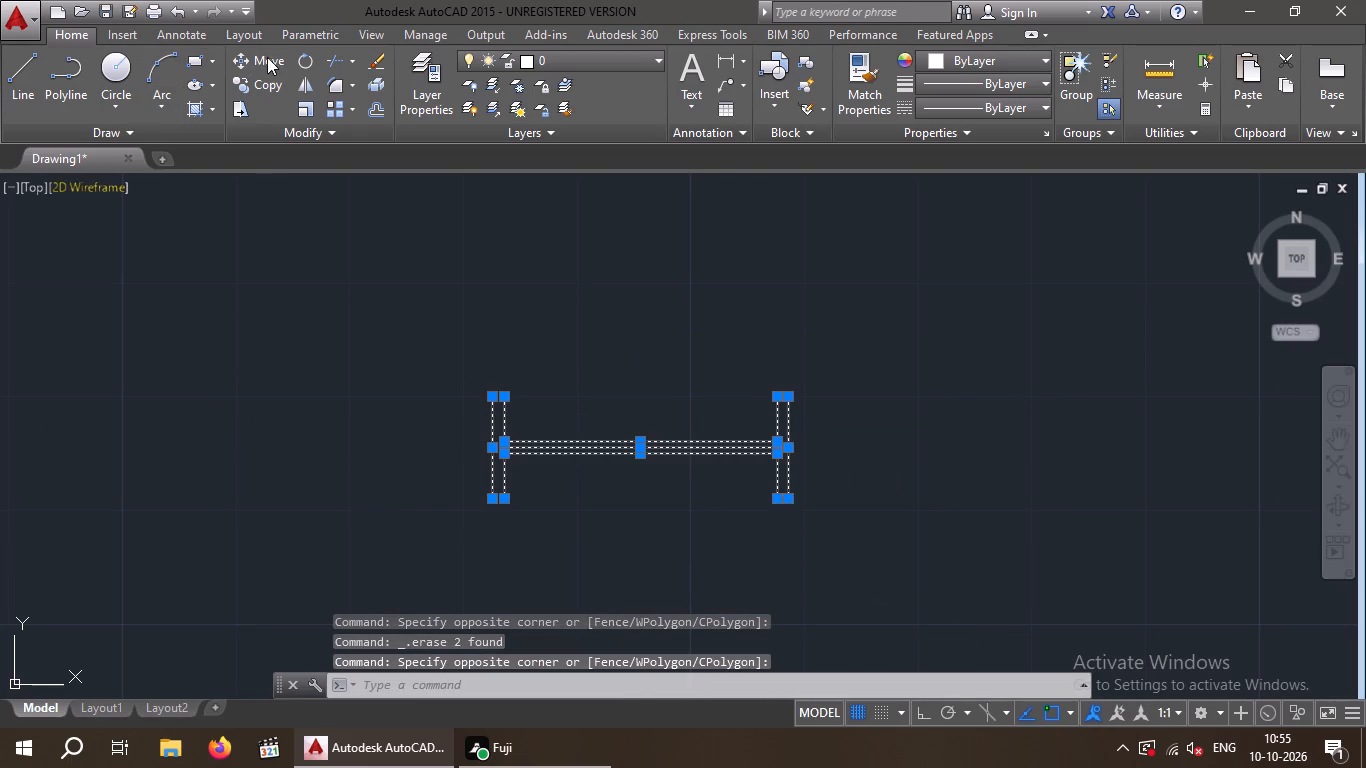
left_click(268, 56)
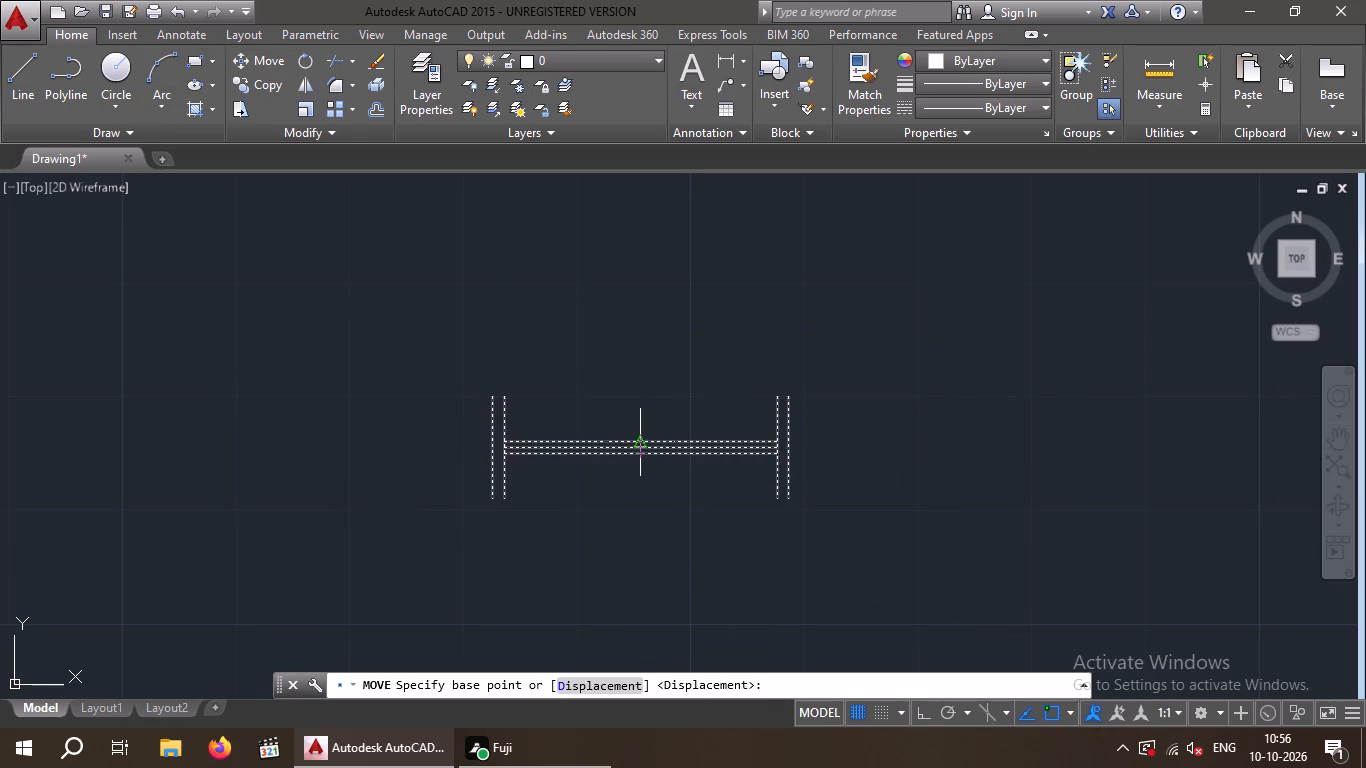
scroll(635, 443, "up", 4)
left_click(656, 478)
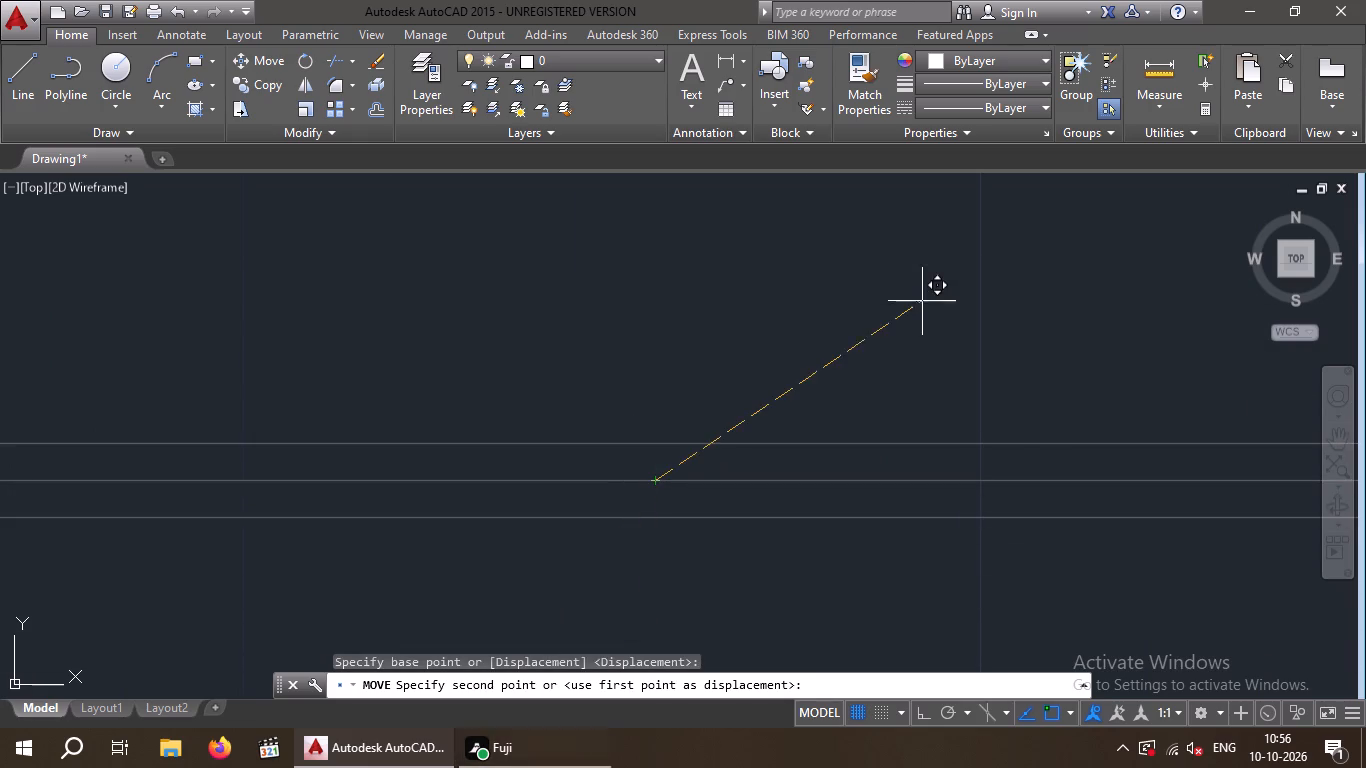
scroll(677, 287, "down", 3)
middle_click_drag(675, 296, 629, 515)
scroll(631, 503, "down", 1)
scroll(714, 351, "down", 6)
scroll(714, 351, "up", 2)
scroll(714, 351, "down", 2)
scroll(715, 349, "up", 1)
scroll(715, 349, "down", 1)
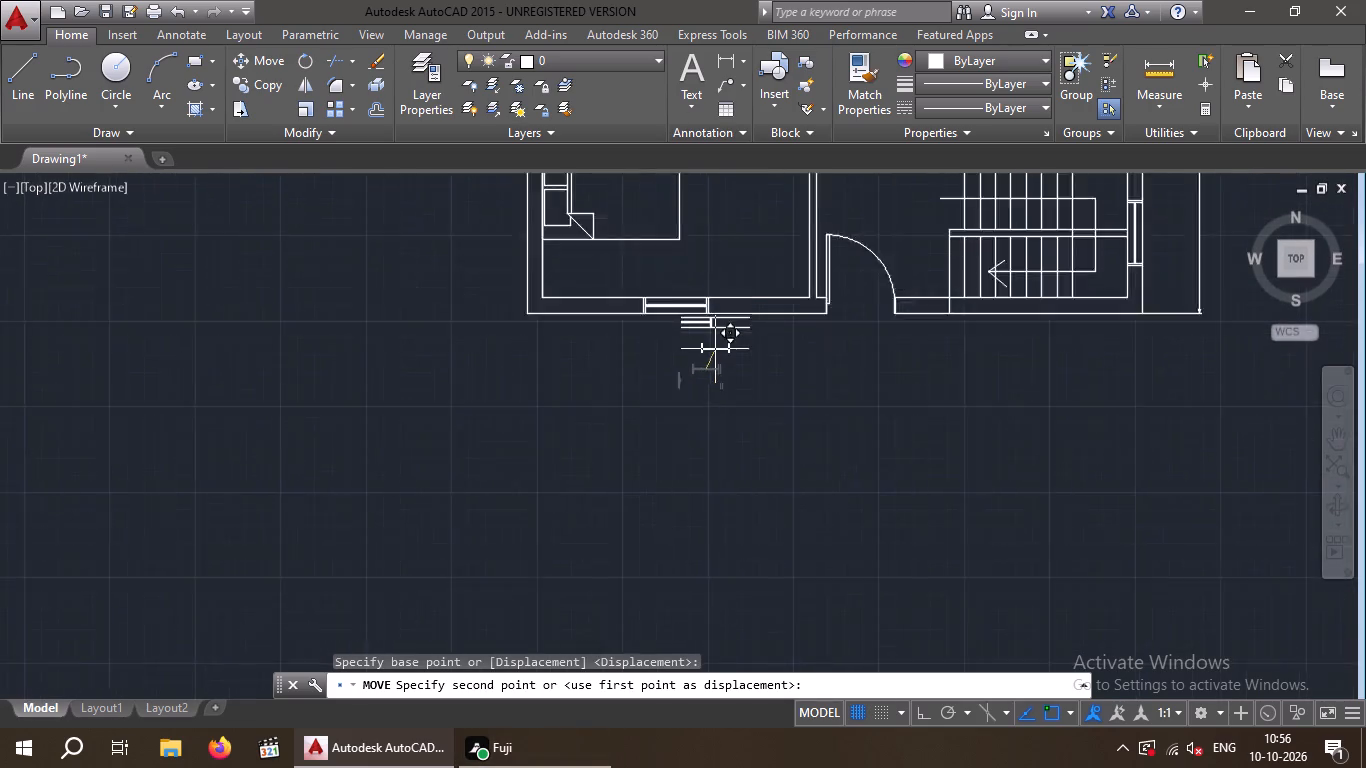
middle_click_drag(704, 360, 507, 735)
scroll(514, 728, "down", 1)
middle_click_drag(599, 362, 442, 767)
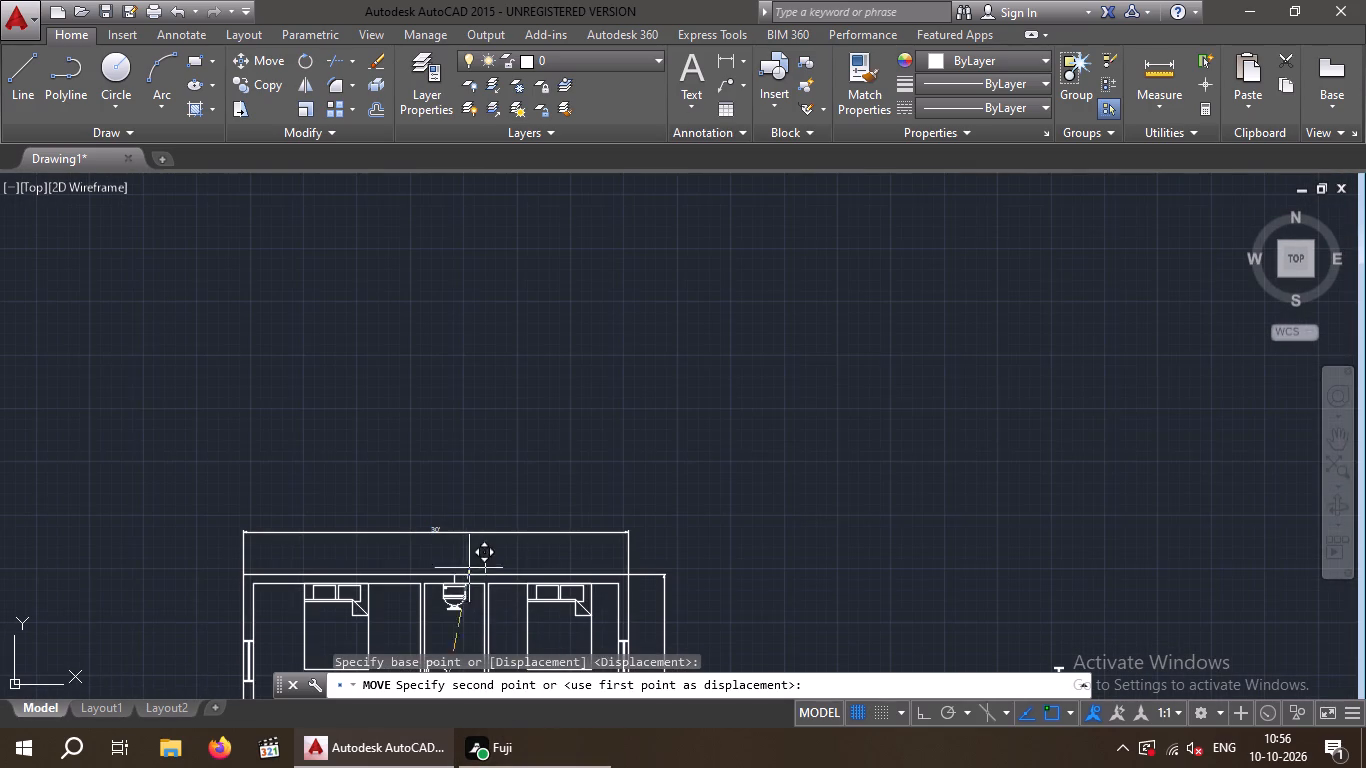
scroll(465, 561, "up", 4)
scroll(465, 561, "down", 1)
scroll(465, 561, "up", 1)
middle_click_drag(411, 596, 424, 439)
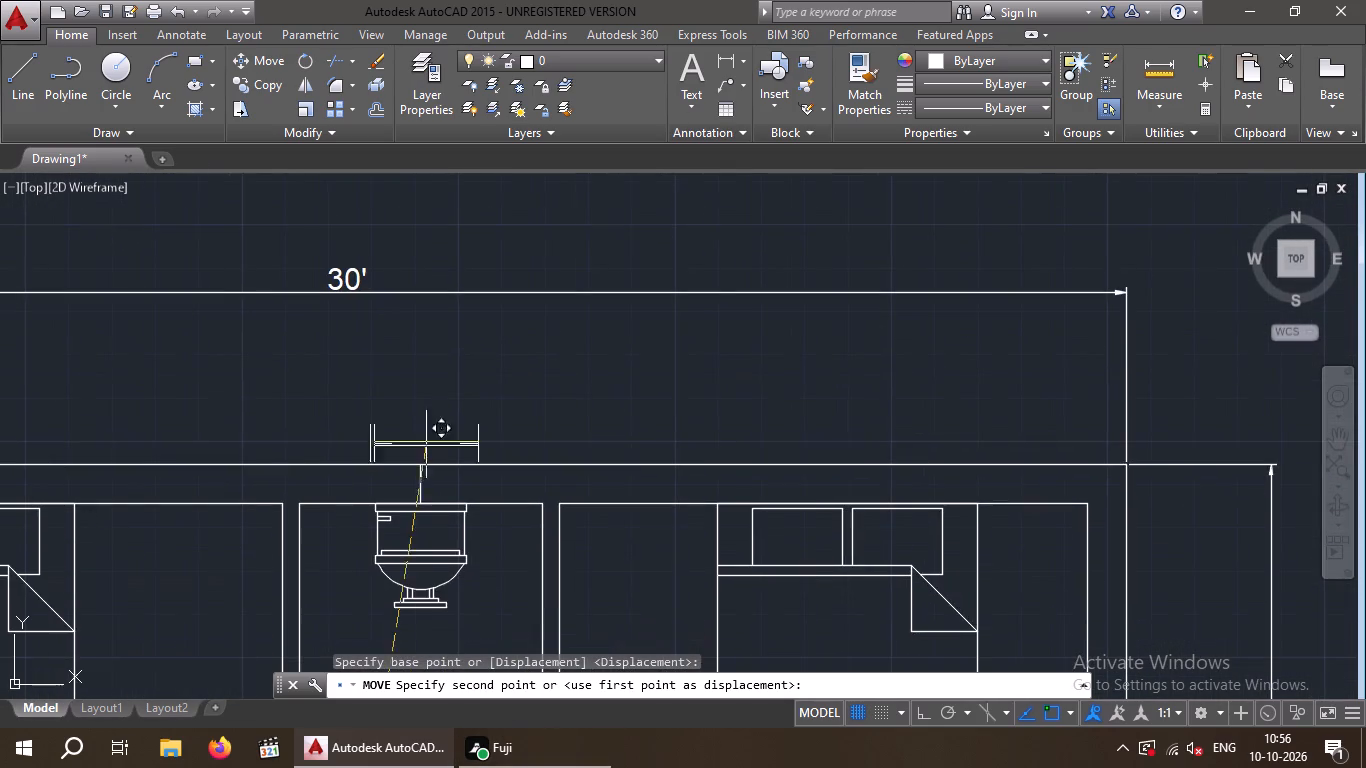
scroll(422, 487, "down", 1)
scroll(422, 487, "up", 4)
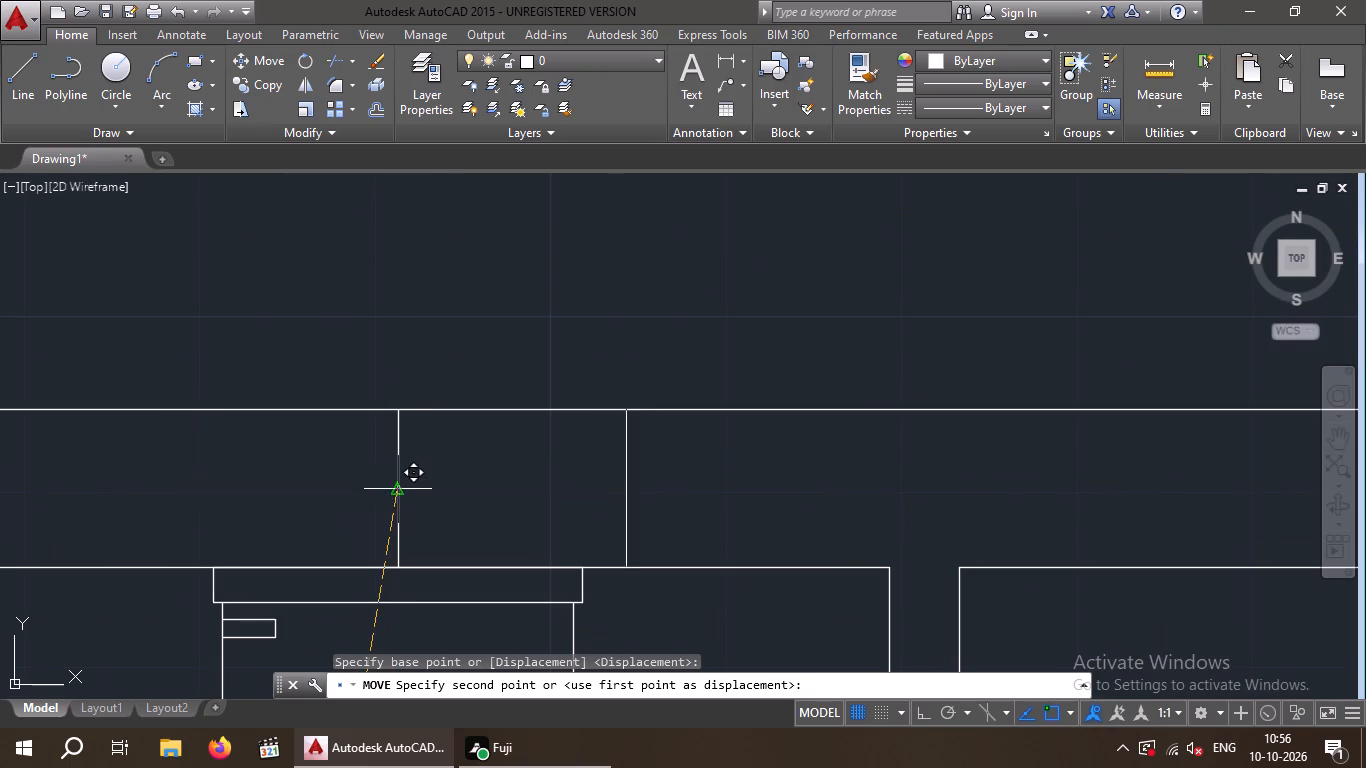
left_click_drag(396, 492, 405, 499)
key("Escape")
Delete the short vertical guide line running through the toilet window in the top outer wall.
left_click_drag(535, 428, 347, 426)
left_click(303, 439)
key("Delete")
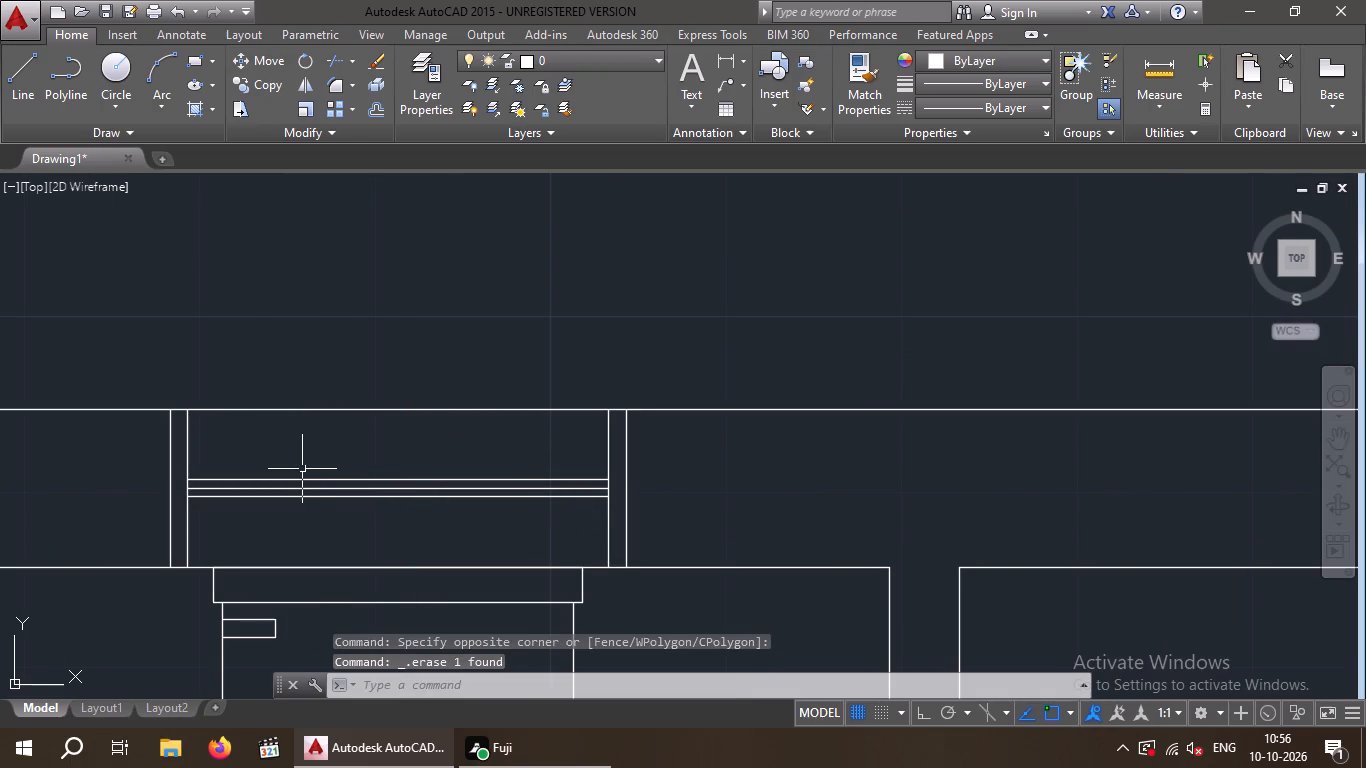
Delete the spare vertical window, the spare toilet block and the small horizontal block lying outside the plan.
scroll(364, 451, "down", 5)
middle_click_drag(423, 415, 515, 301)
scroll(509, 310, "down", 1)
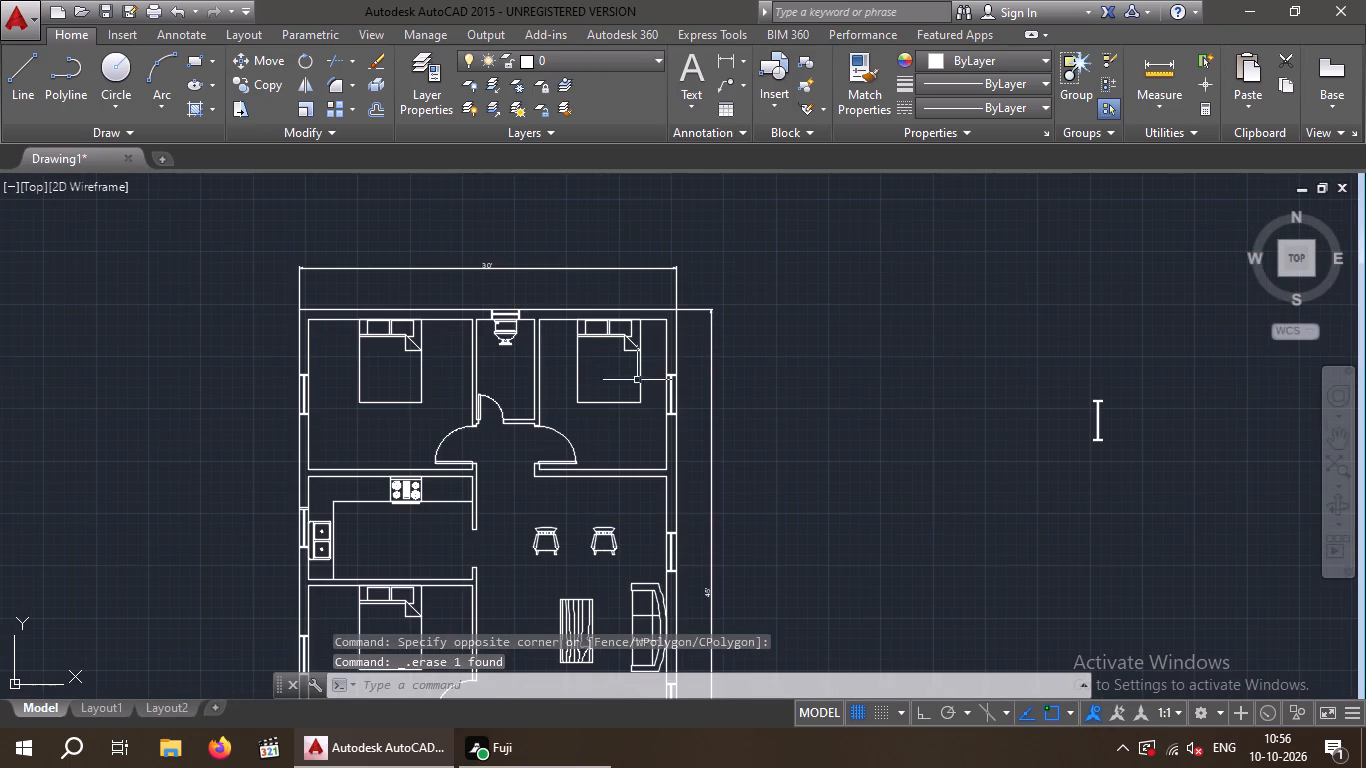
scroll(616, 392, "down", 1)
scroll(617, 394, "up", 2)
middle_click_drag(617, 398, 586, 276)
scroll(588, 351, "down", 2)
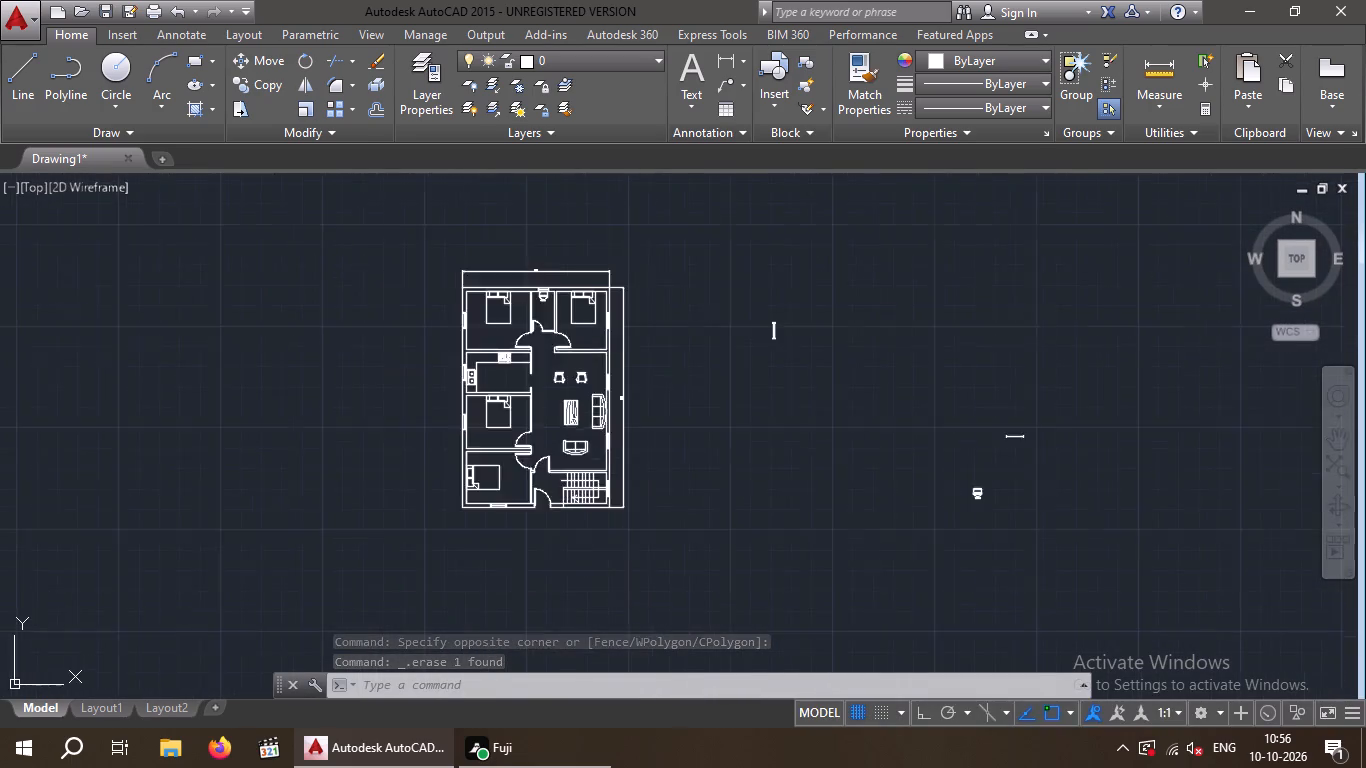
scroll(581, 353, "up", 1)
middle_click_drag(581, 353, 526, 351)
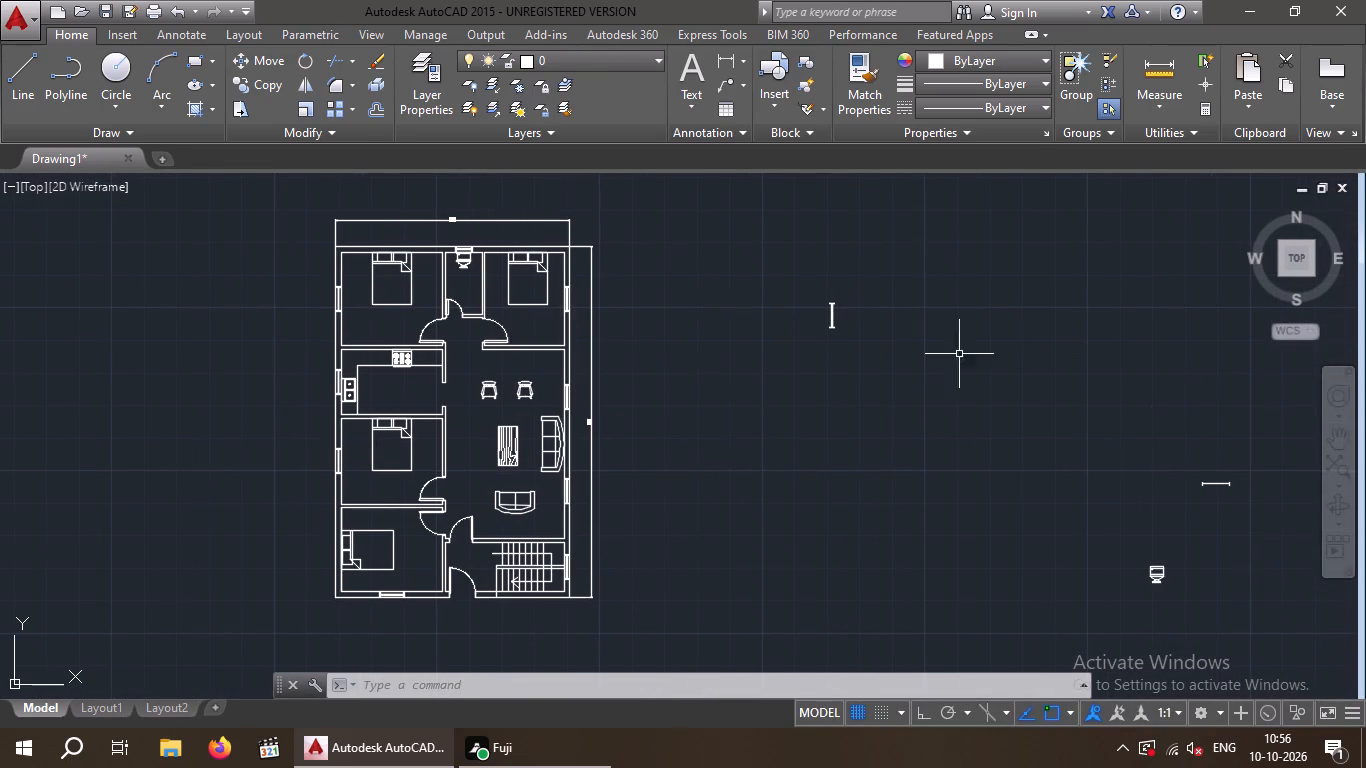
key("Escape")
key("Escape")
left_click_drag(1062, 179, 875, 300)
left_click_drag(749, 366, 753, 375)
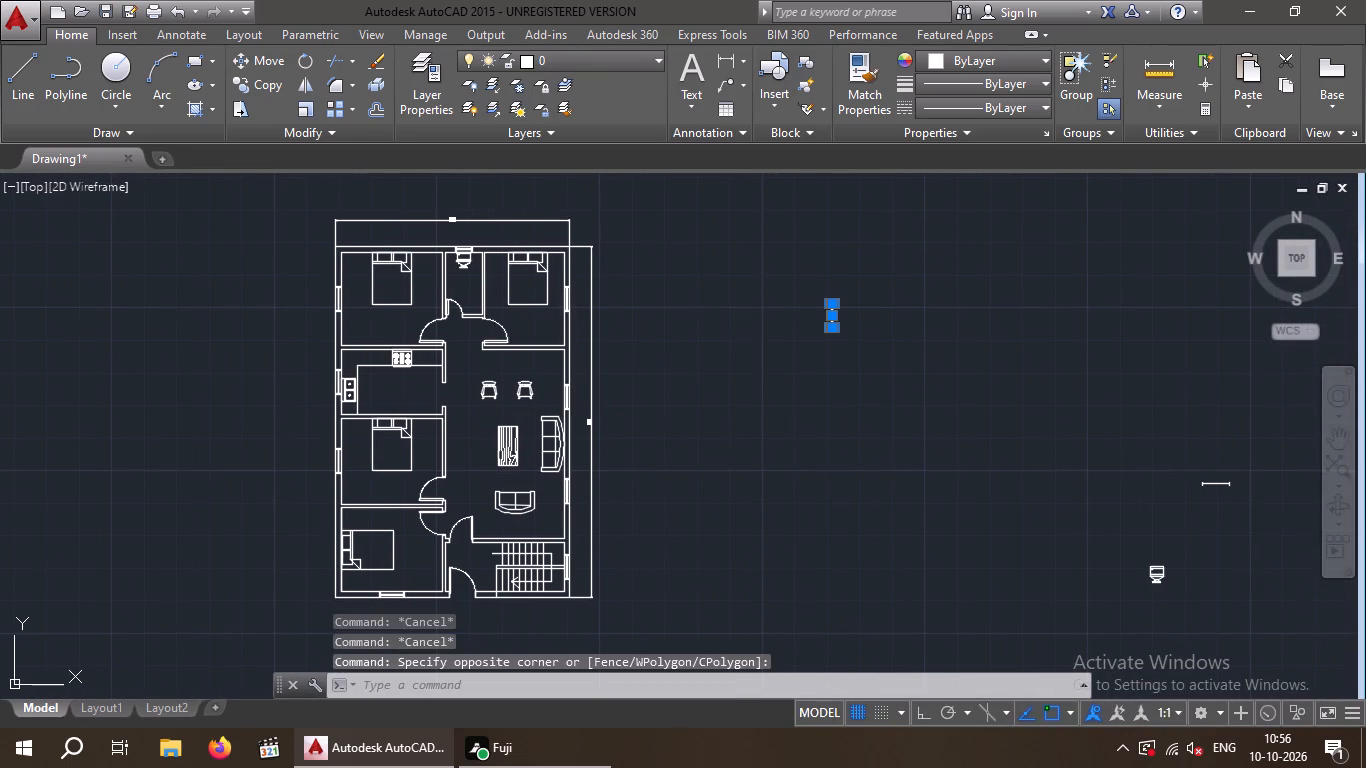
left_click_drag(1188, 387, 1219, 405)
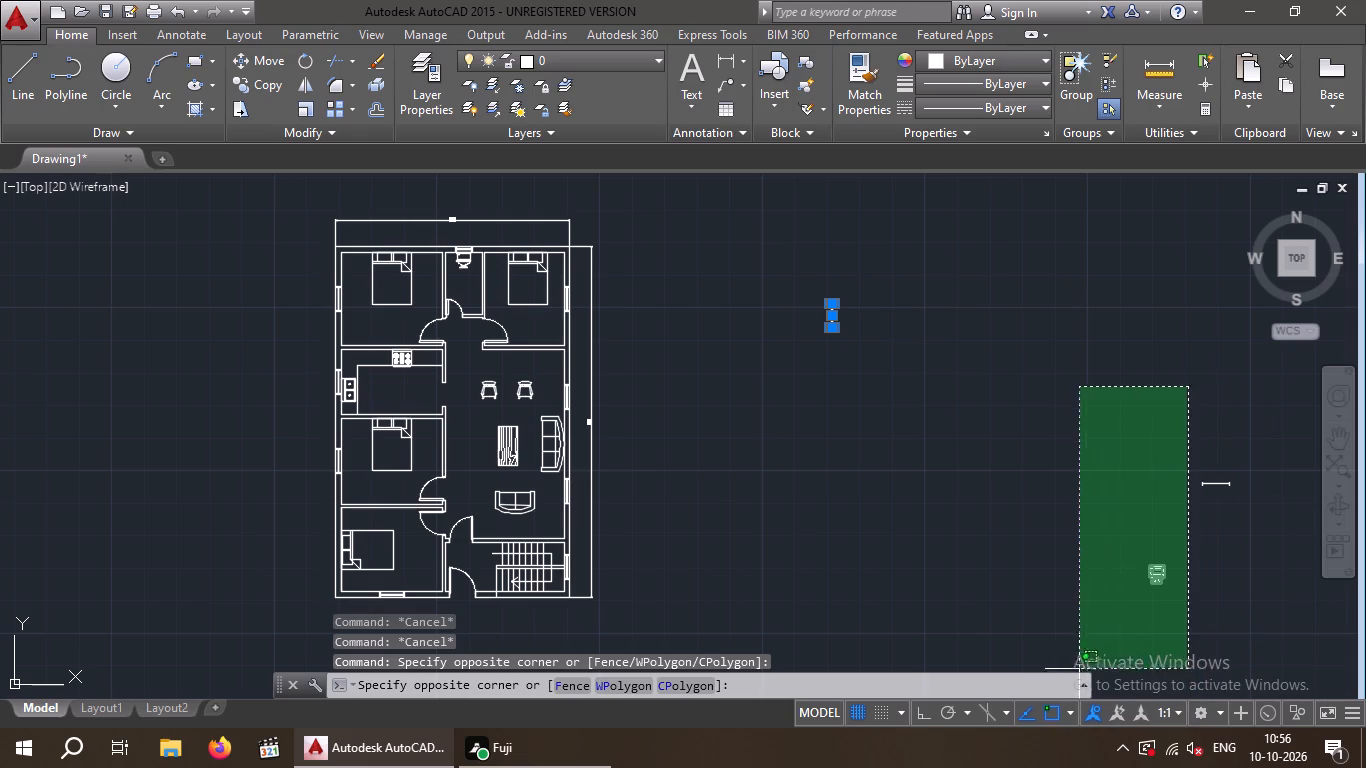
left_click(1100, 651)
left_click_drag(1298, 459, 1250, 493)
left_click(1151, 483)
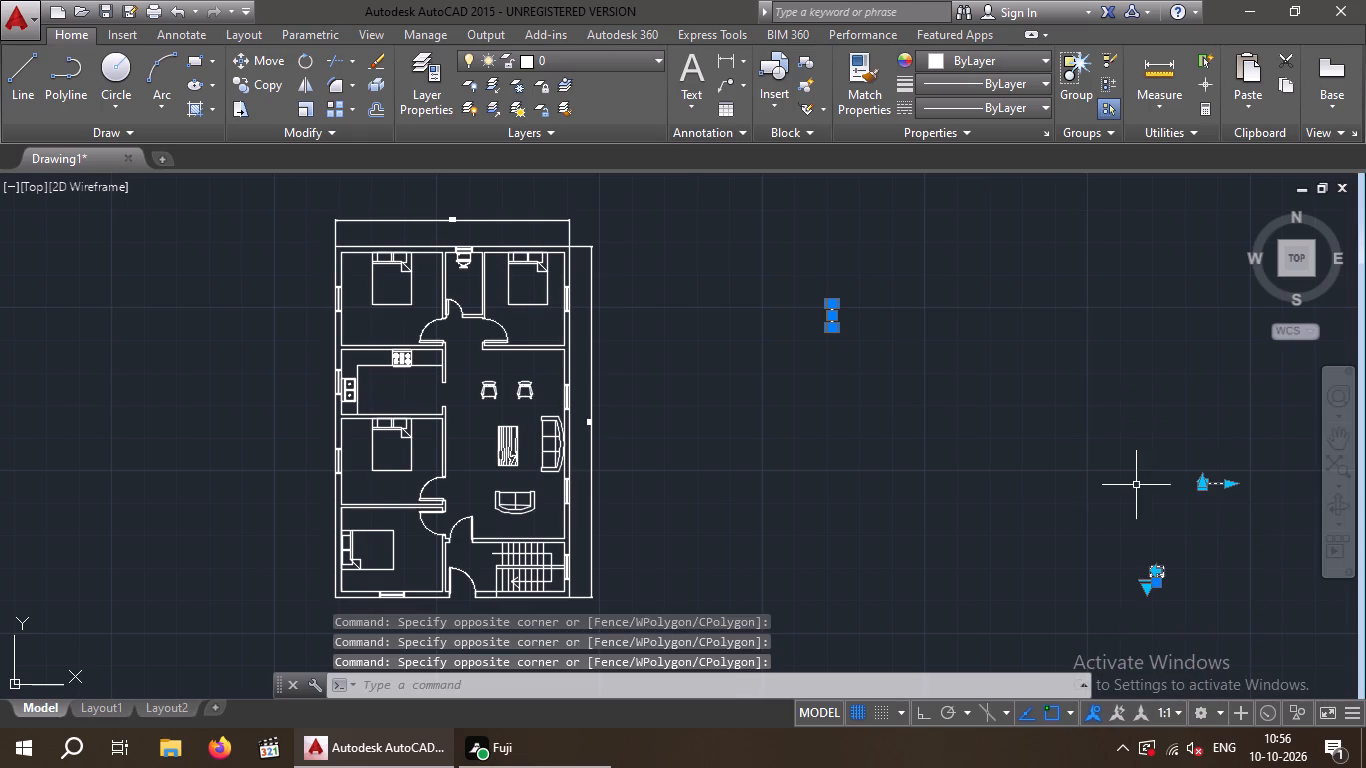
key("Delete")
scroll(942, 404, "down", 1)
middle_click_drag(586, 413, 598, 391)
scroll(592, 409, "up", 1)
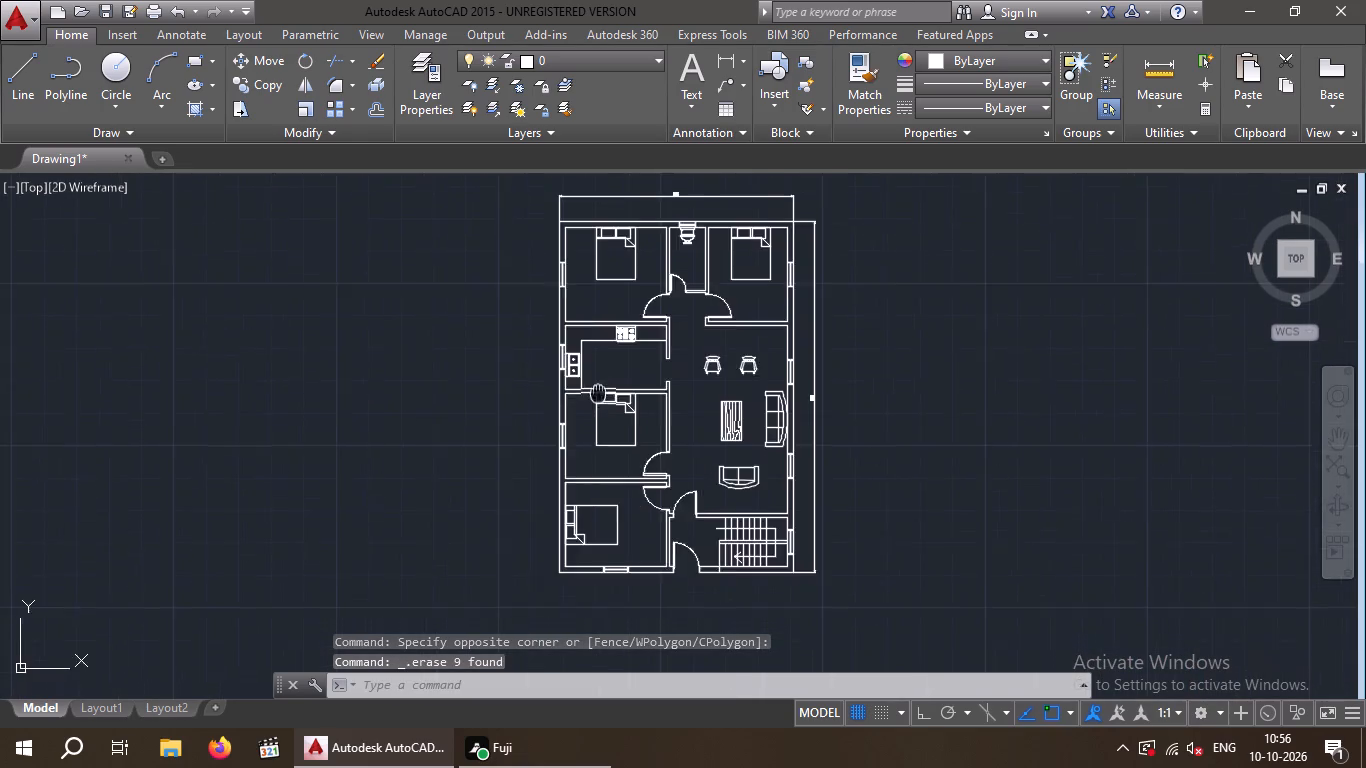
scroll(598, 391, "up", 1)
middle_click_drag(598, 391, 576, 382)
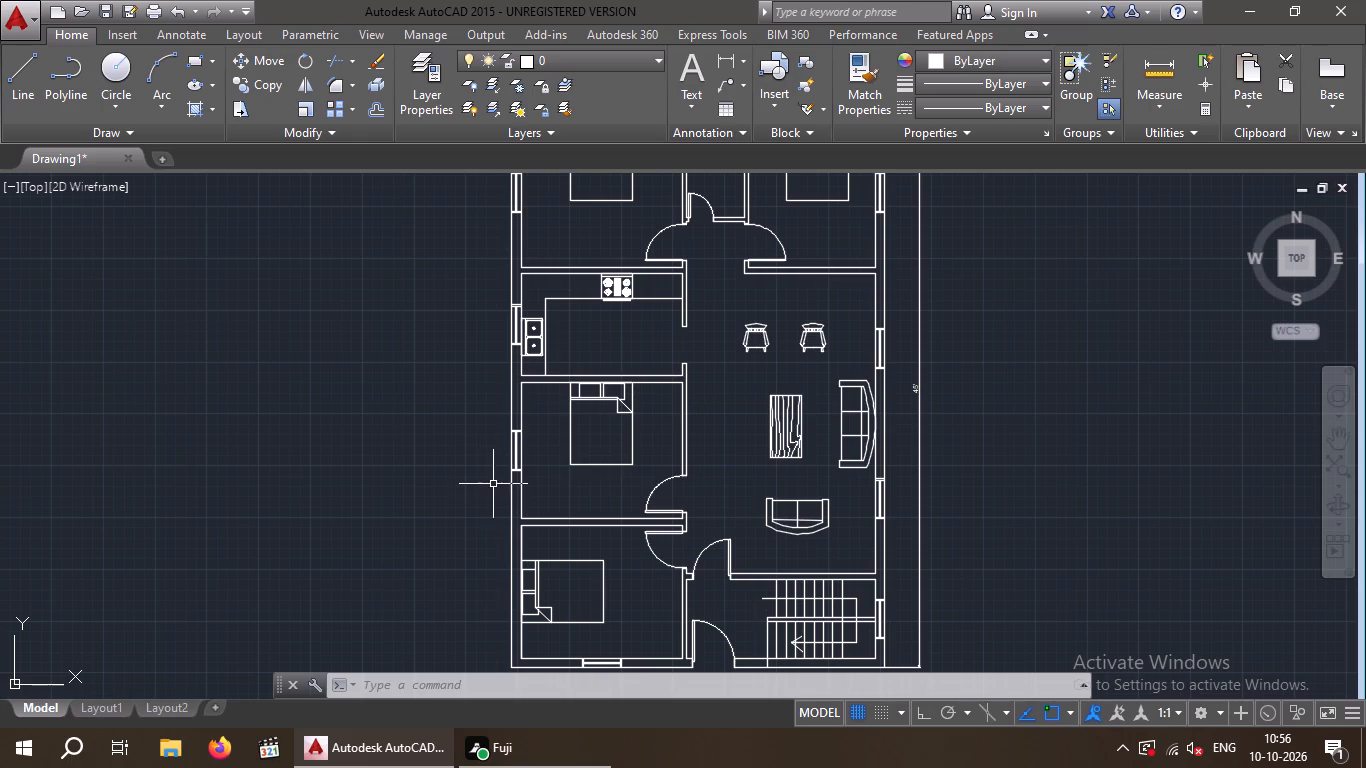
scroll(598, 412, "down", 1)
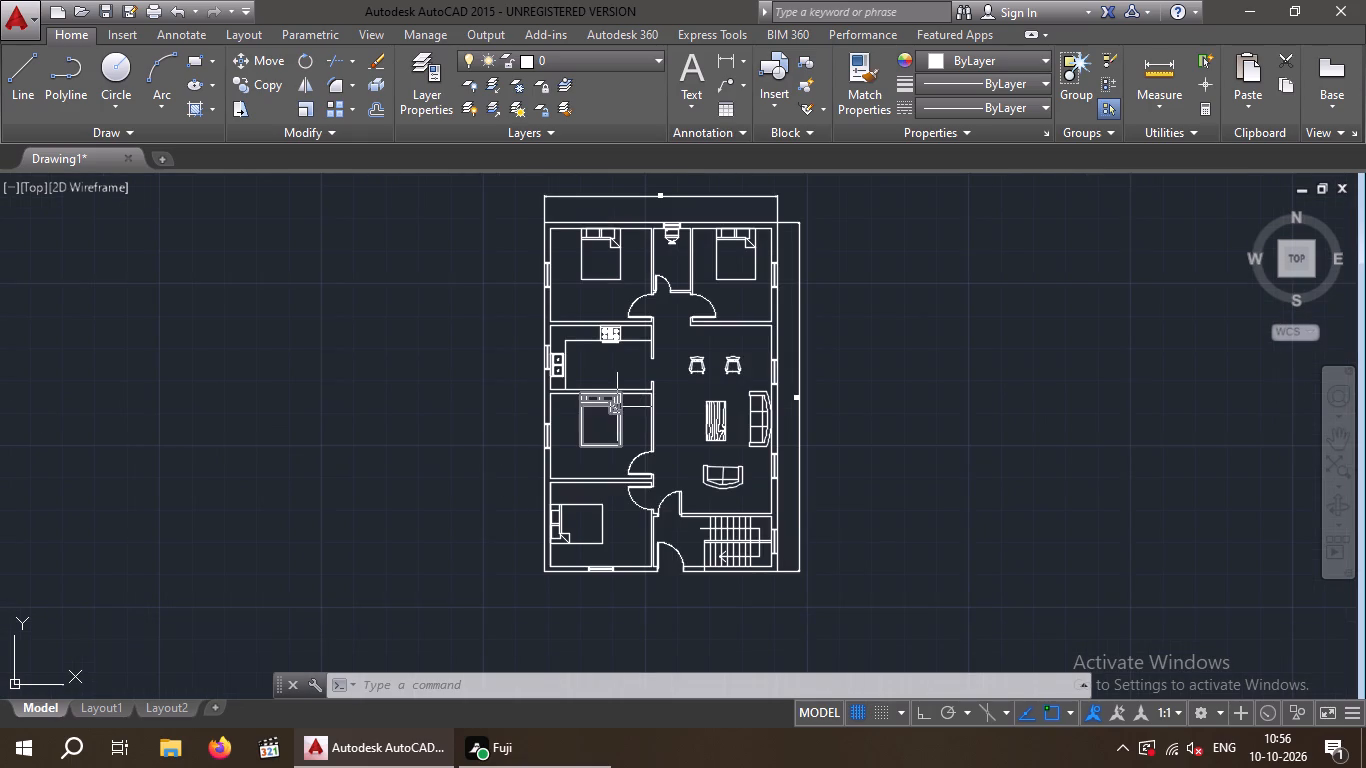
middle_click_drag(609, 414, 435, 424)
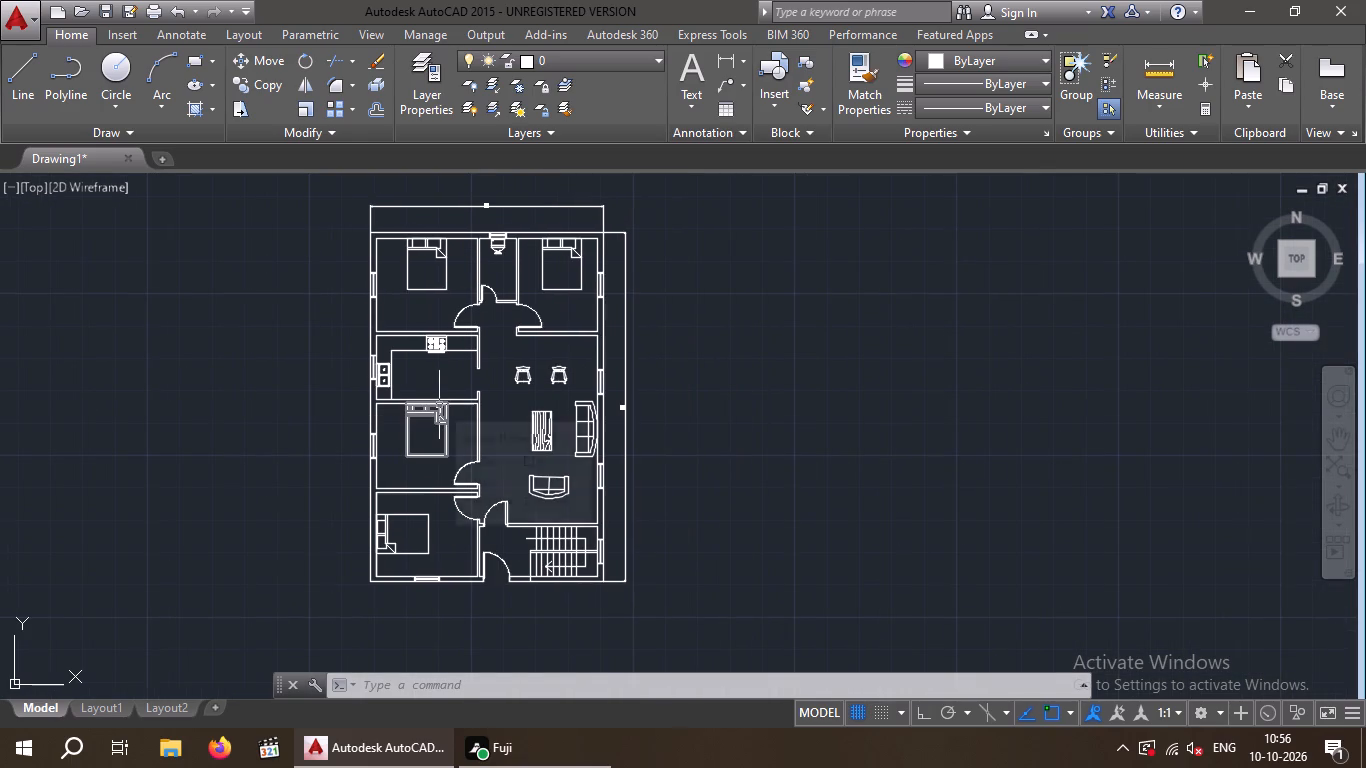
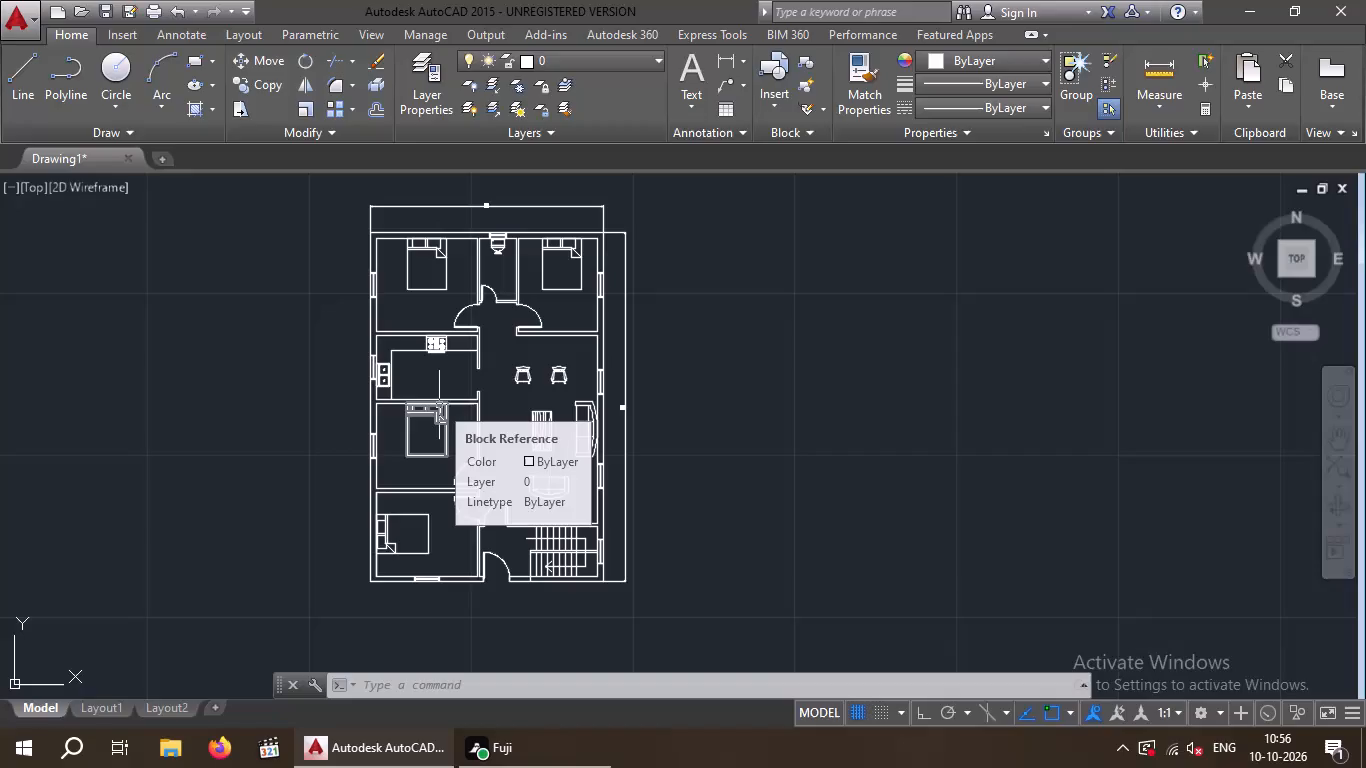
Look over the whole floor plan, from the bedrooms and toilet down to the living area.
scroll(504, 456, "up", 1)
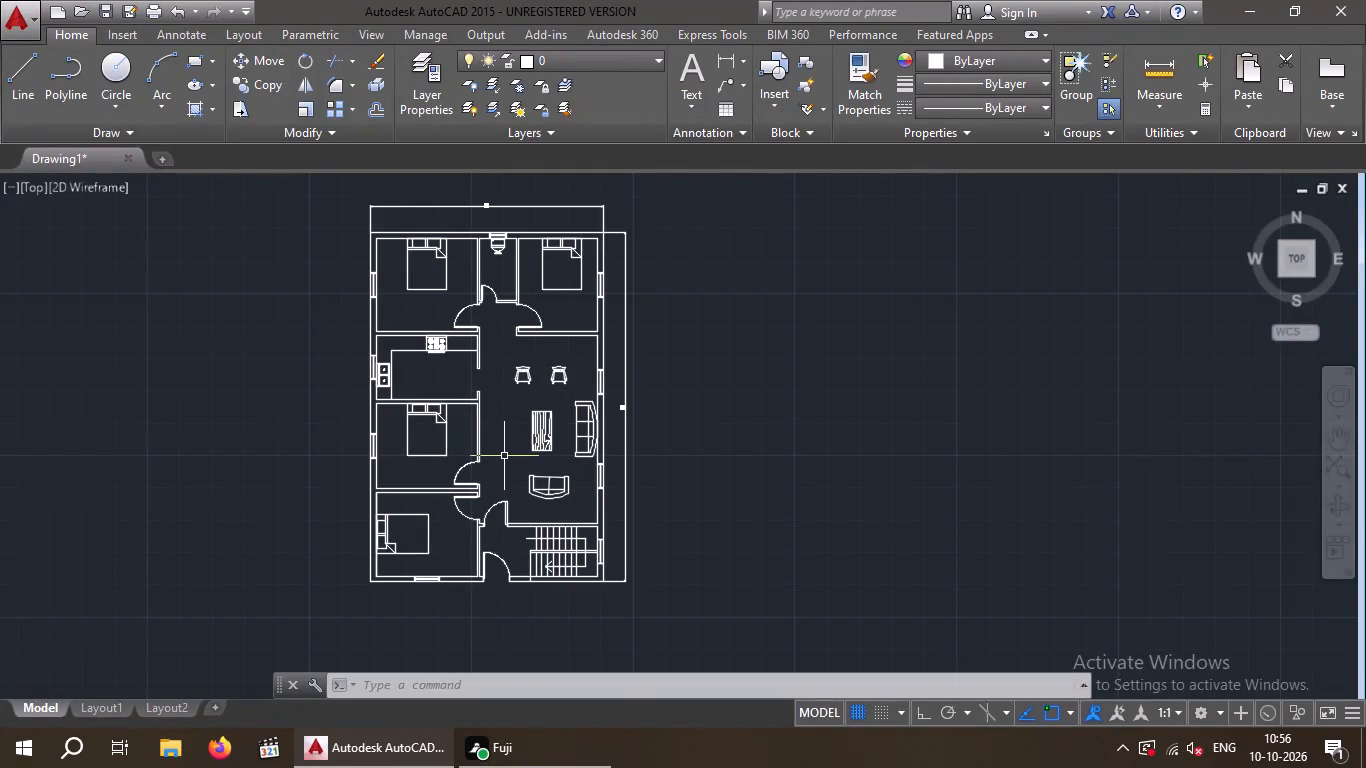
middle_click_drag(434, 525, 299, 567)
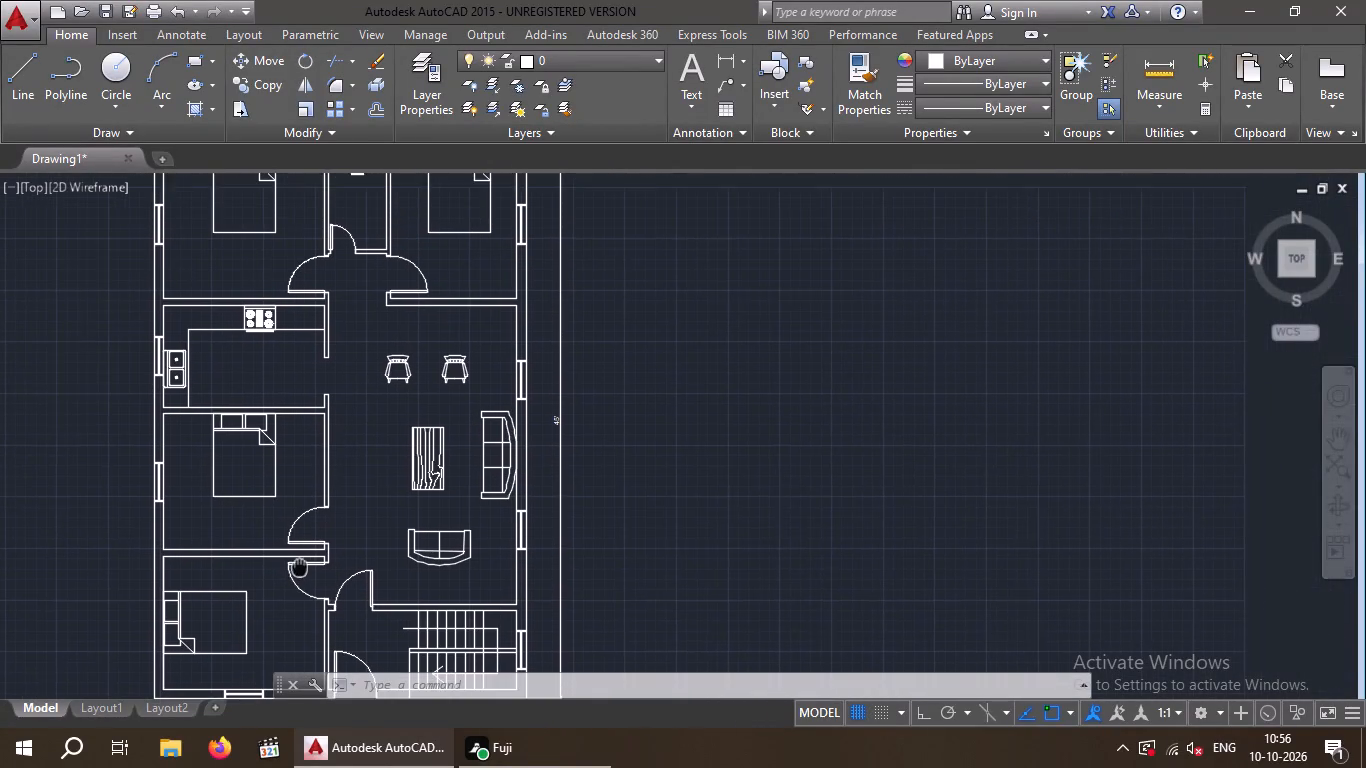
middle_click_drag(299, 567, 299, 566)
scroll(387, 417, "down", 1)
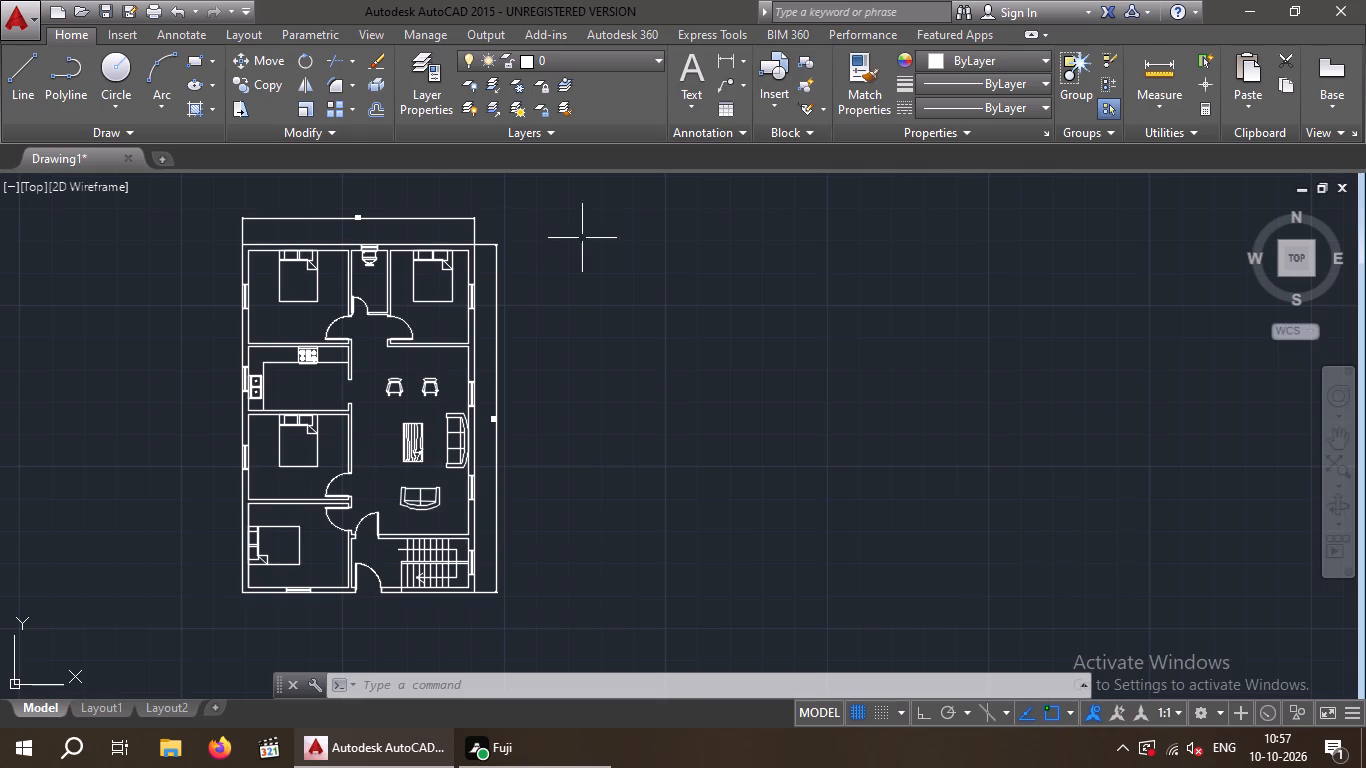
key("Escape")
key("Escape")
scroll(298, 318, "up", 2)
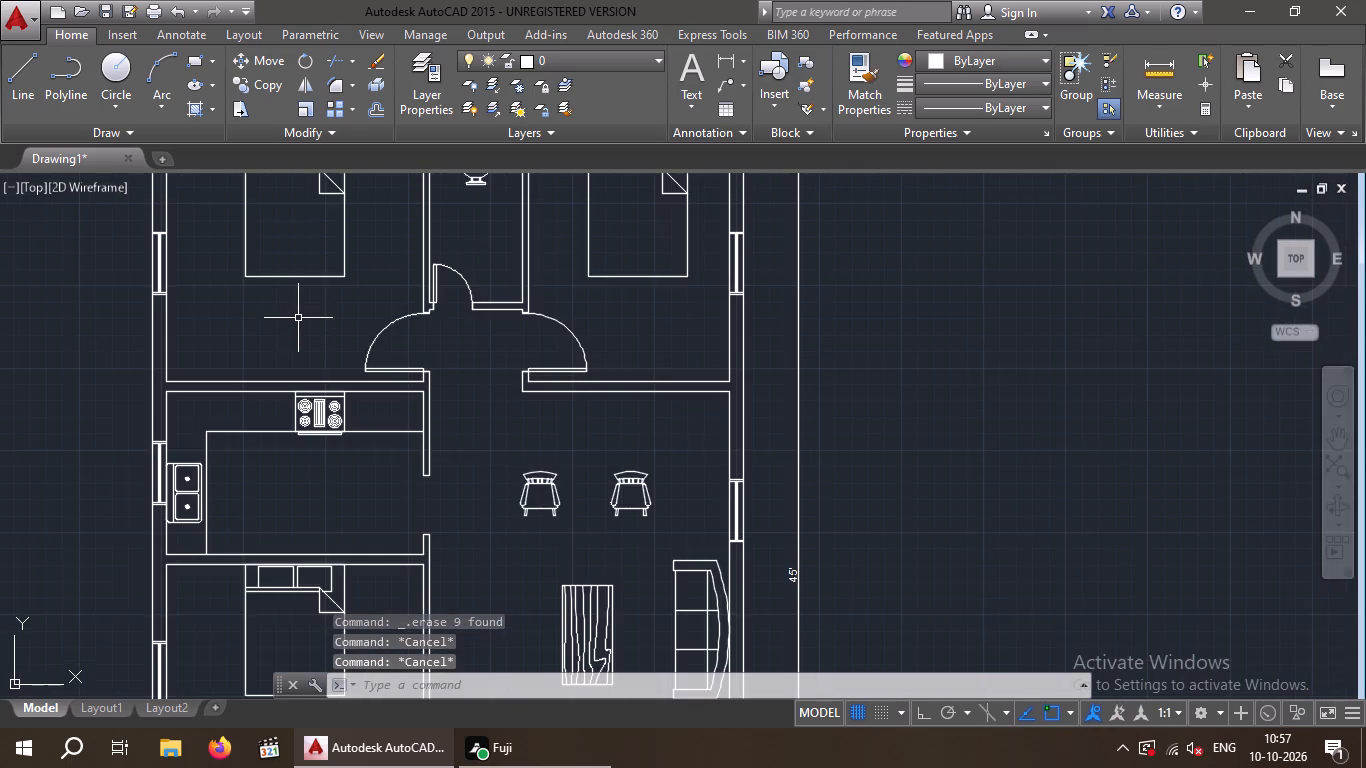
scroll(298, 320, "down", 1)
scroll(298, 320, "up", 1)
scroll(298, 338, "down", 1)
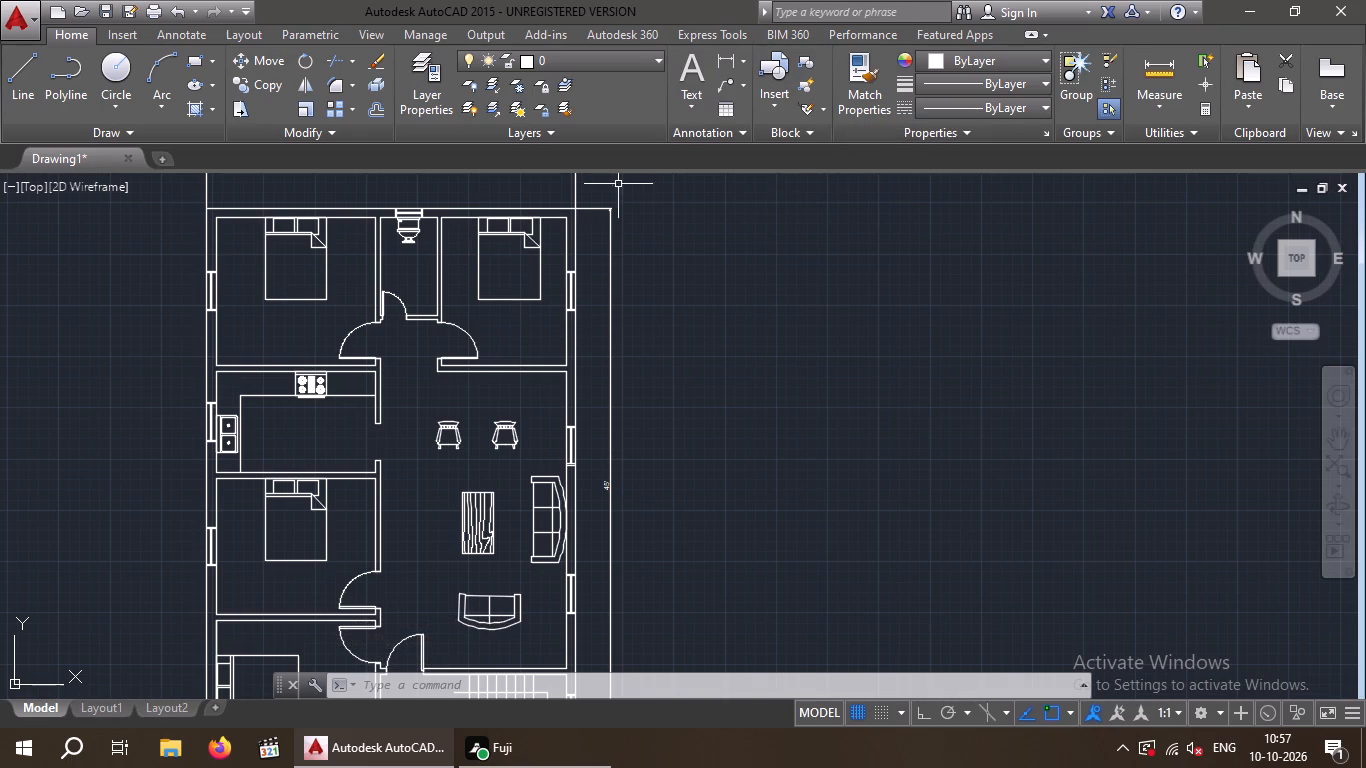
With Ortho on, add a vertical linear dimension for the top-left bedroom's depth, placed just inside its left wall.
left_click(727, 58)
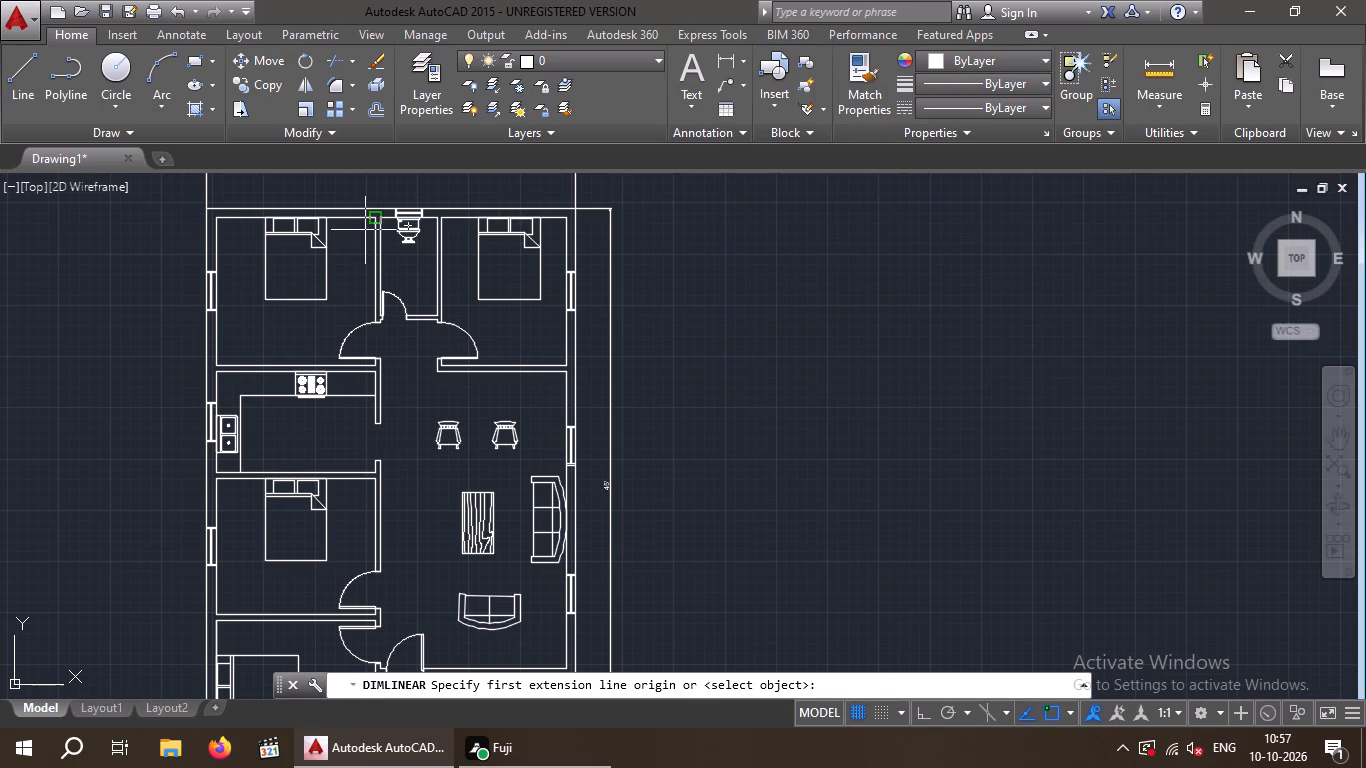
scroll(367, 228, "up", 4)
scroll(370, 226, "down", 1)
scroll(370, 226, "up", 1)
scroll(370, 226, "down", 3)
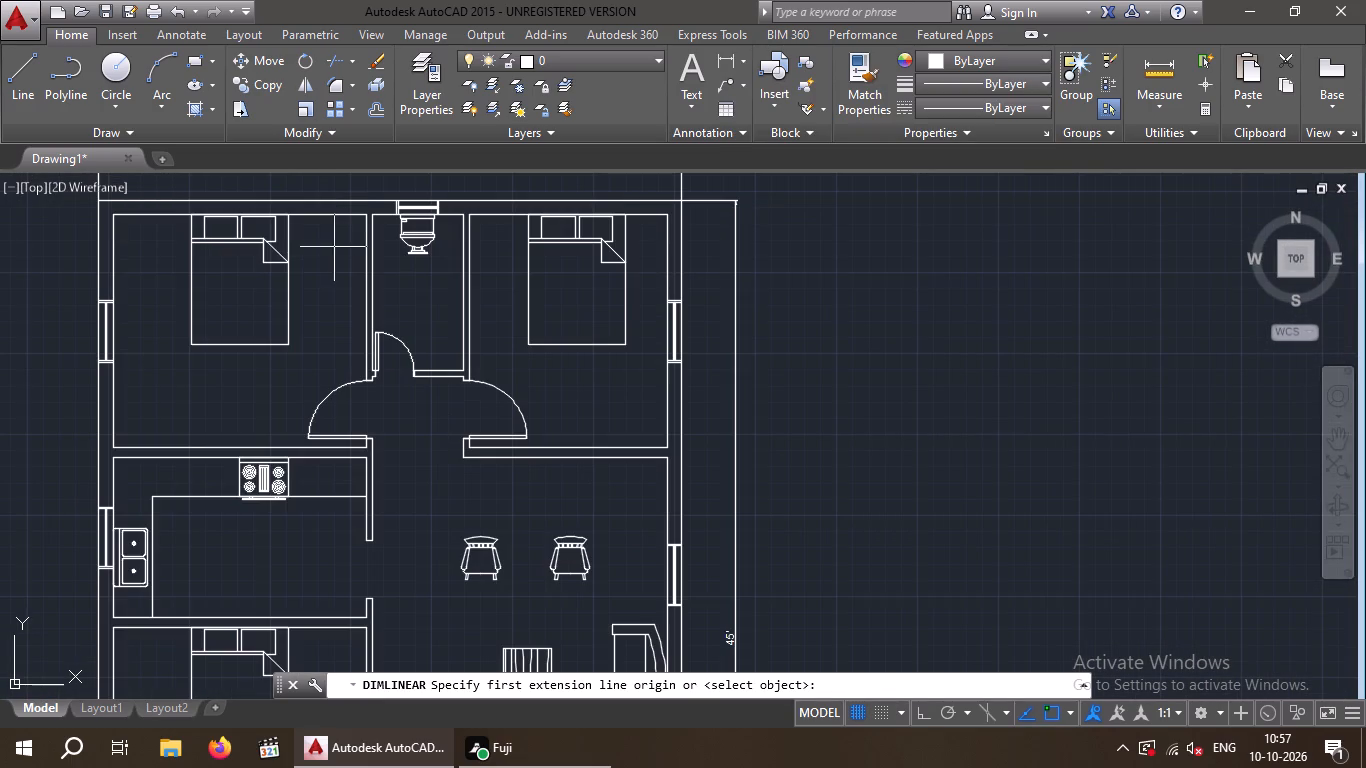
left_click(110, 215)
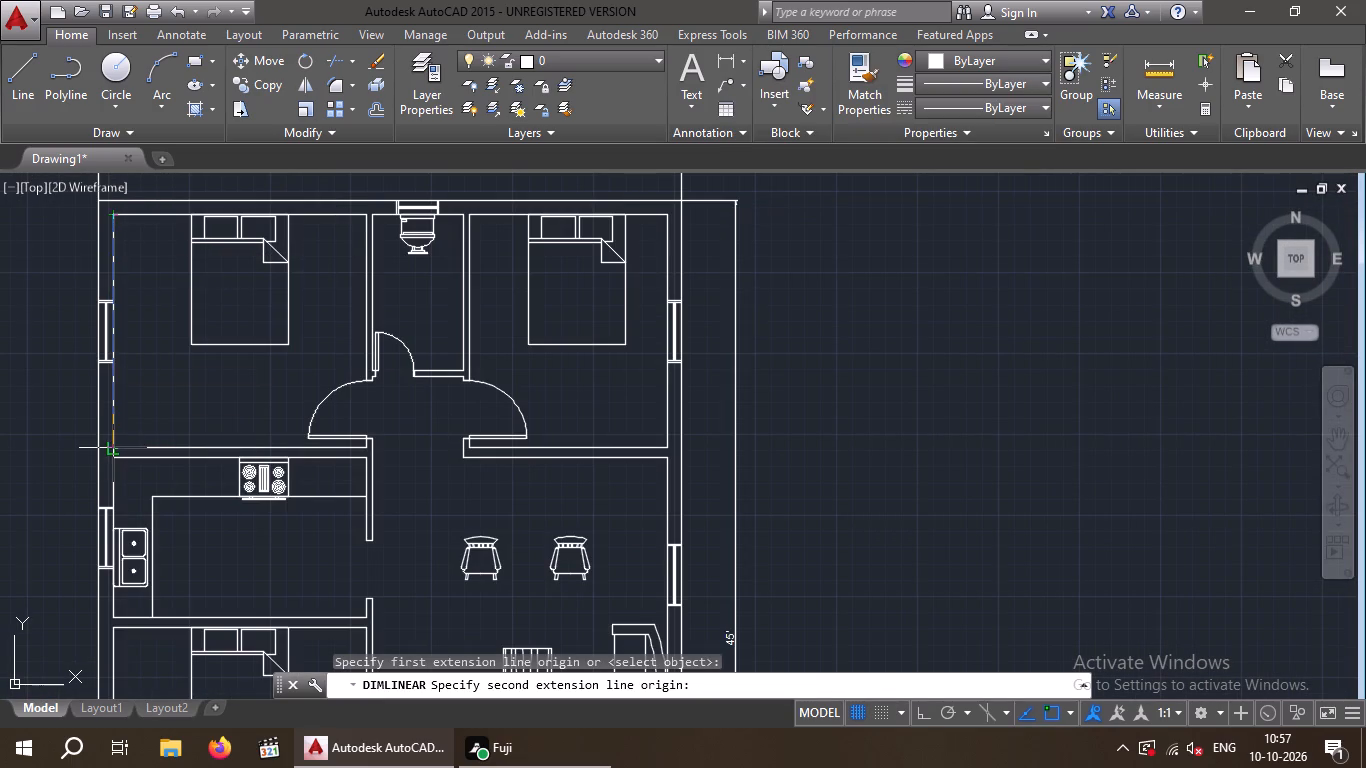
key("F8")
scroll(110, 439, "up", 3)
left_click(114, 484)
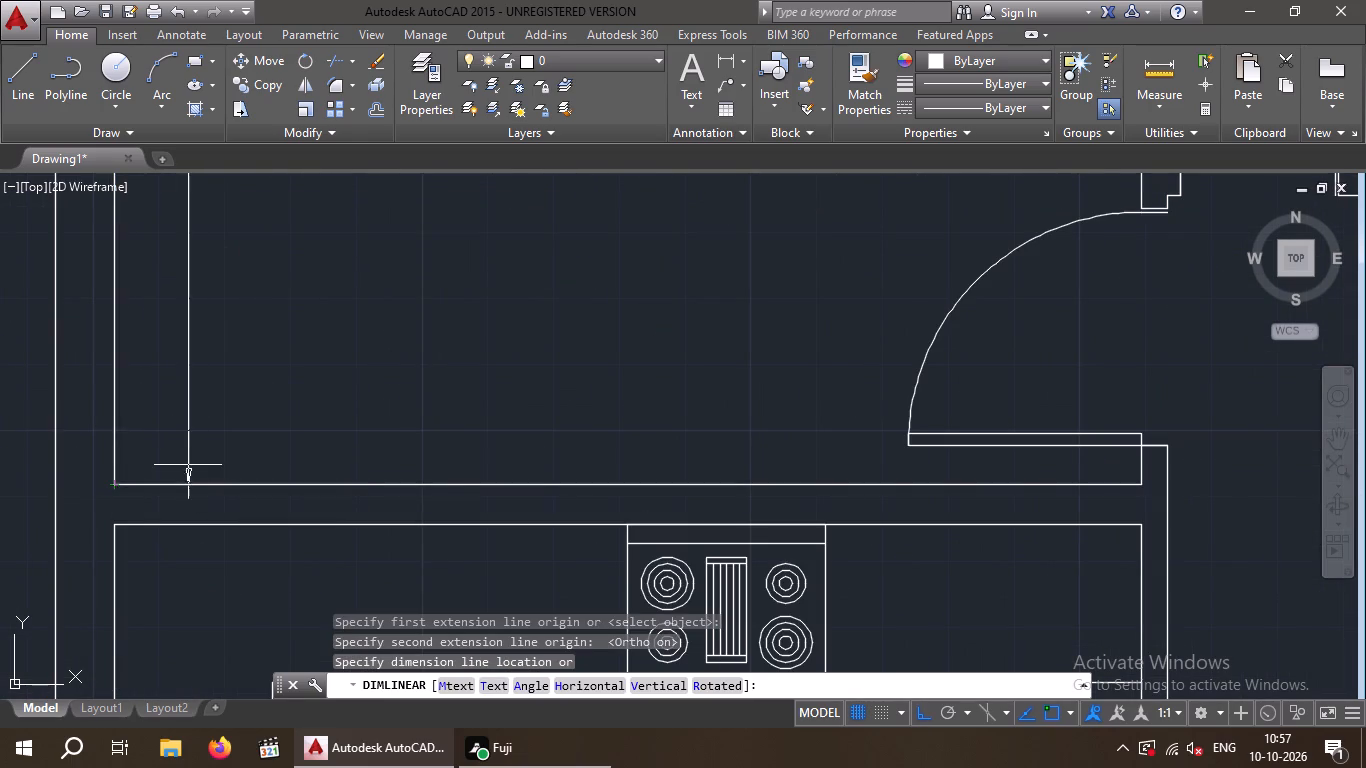
scroll(187, 463, "down", 3)
scroll(185, 463, "up", 2)
left_click(188, 437)
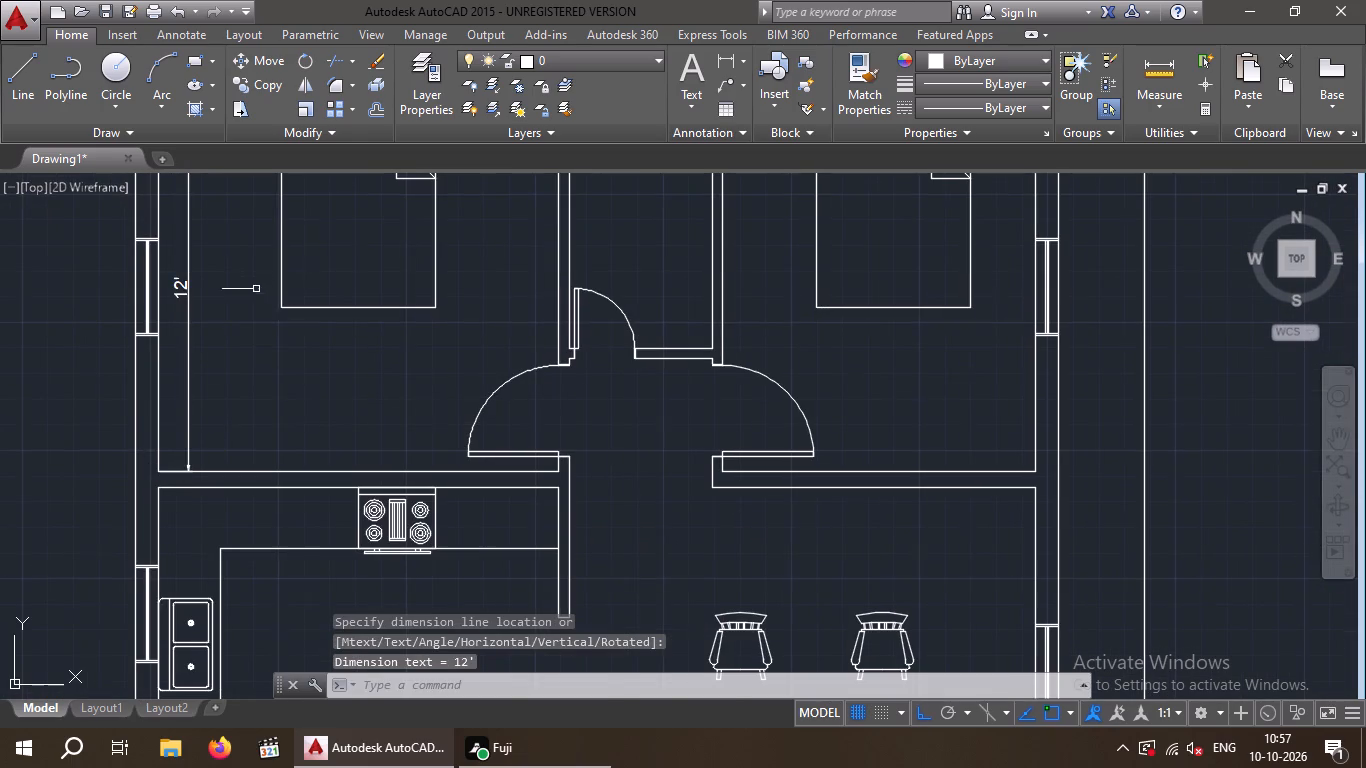
Add a horizontal linear dimension for the top-left bedroom's inside width, placed across the upper part of the bed.
scroll(251, 292, "down", 1)
middle_click_drag(244, 311, 220, 472)
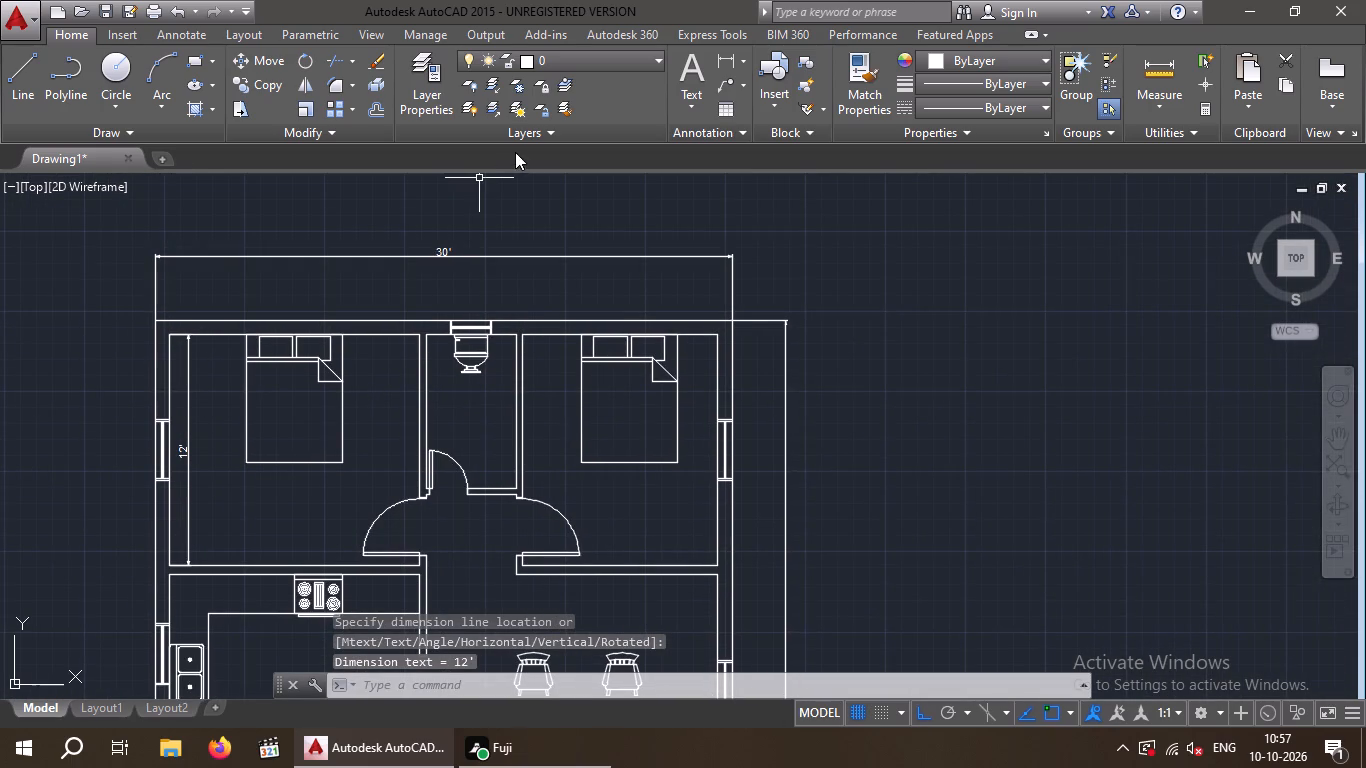
key("space")
left_click(174, 333)
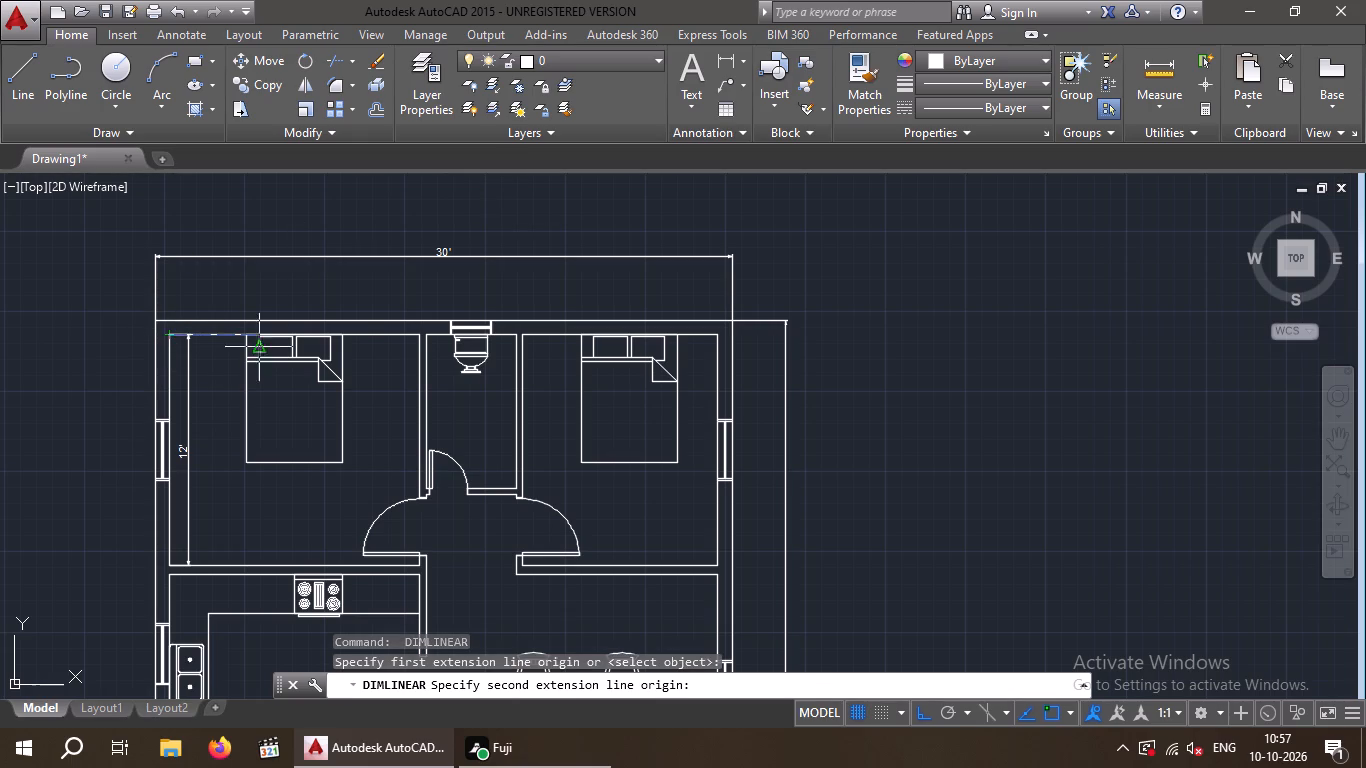
left_click(417, 335)
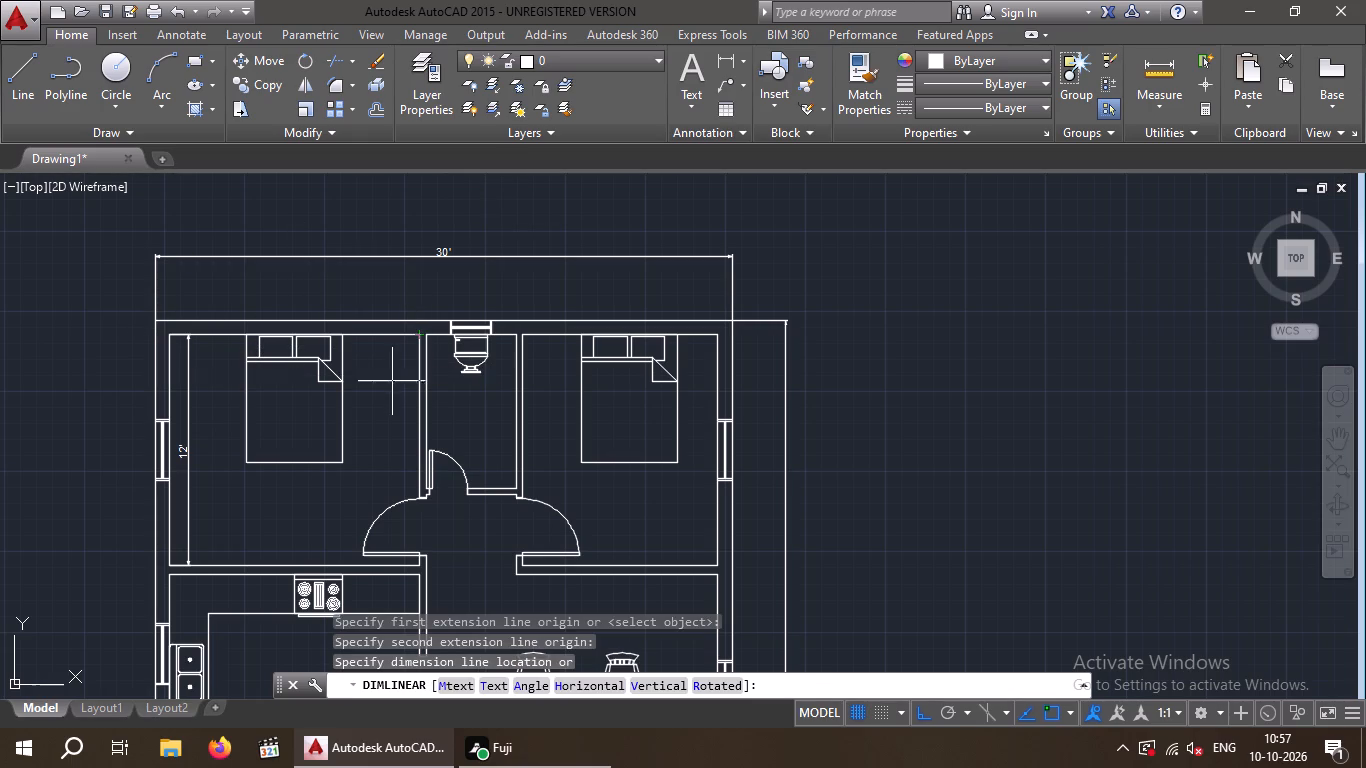
left_click(396, 379)
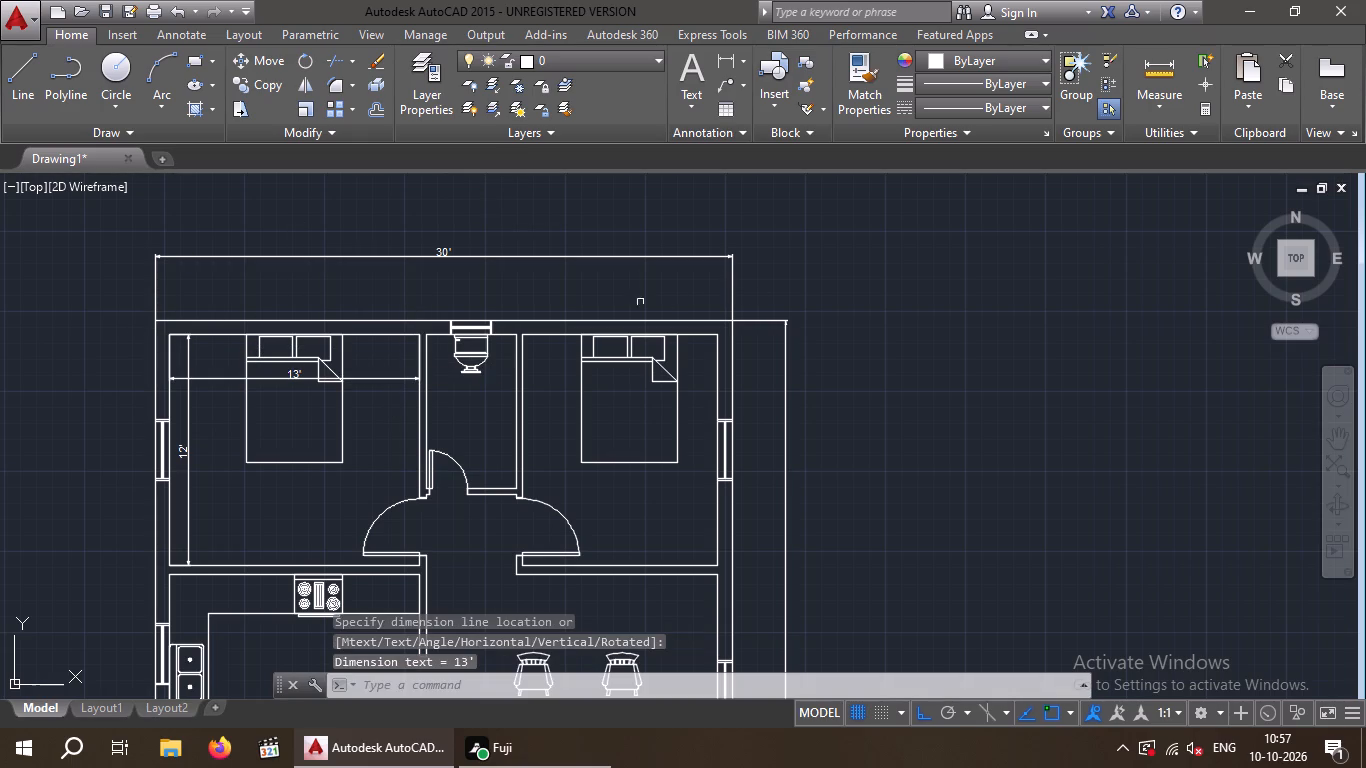
Add linear dimensions for the toilet's inside width and depth, placed within the toilet.
key("space")
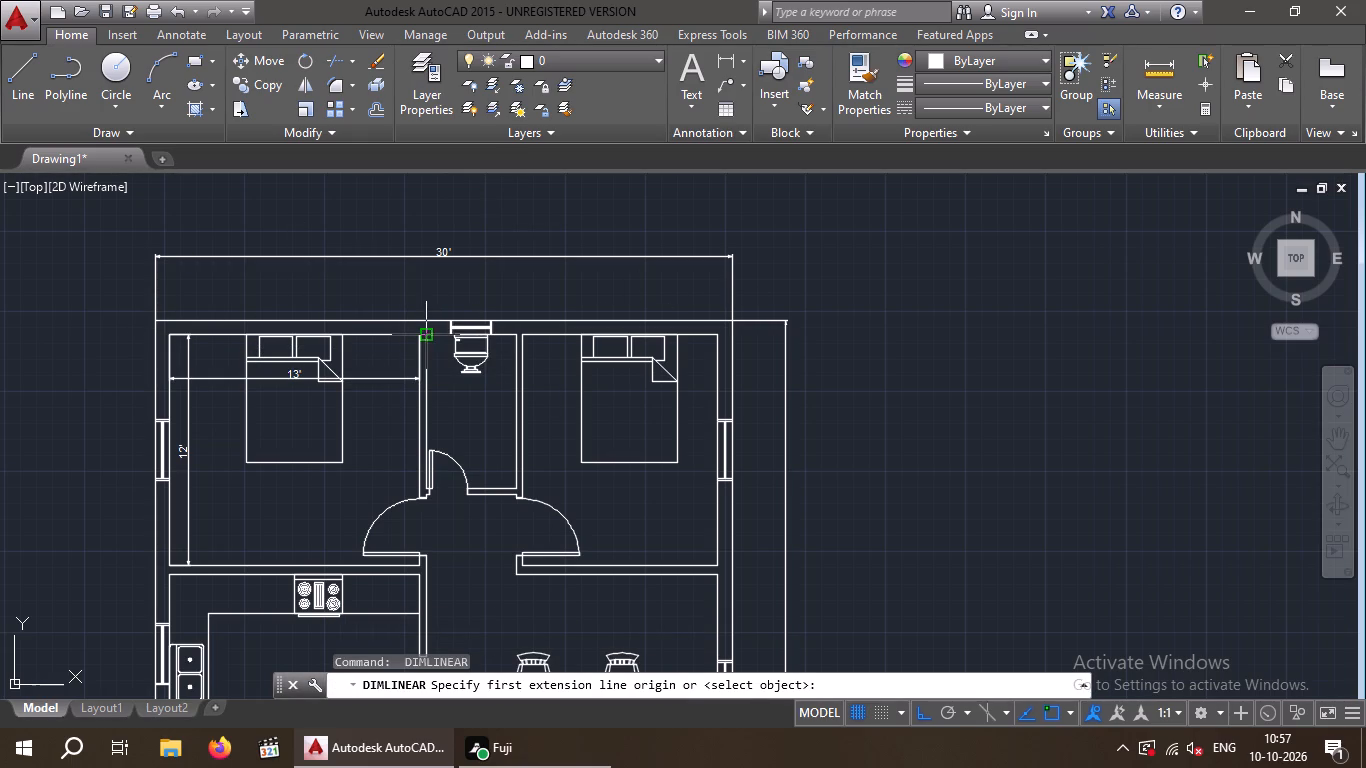
left_click(428, 340)
left_click(516, 336)
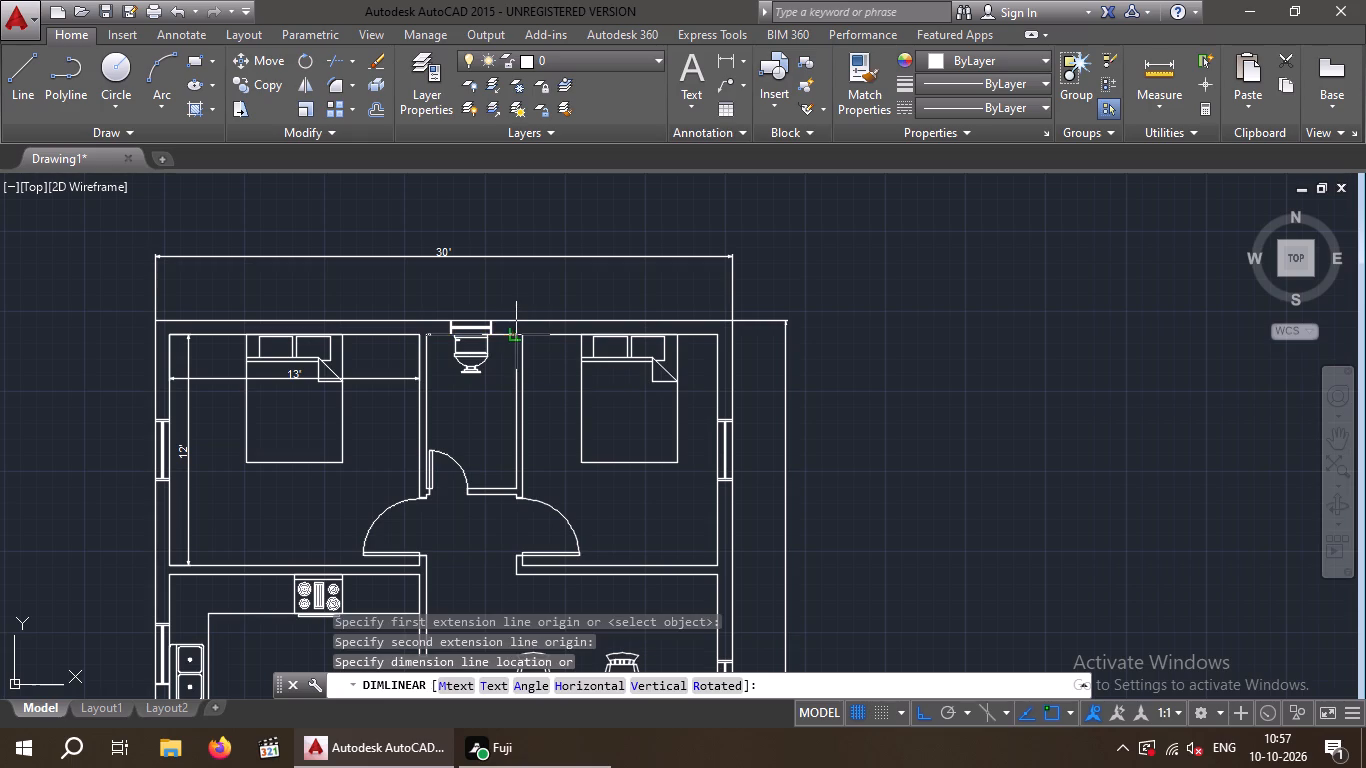
left_click(503, 390)
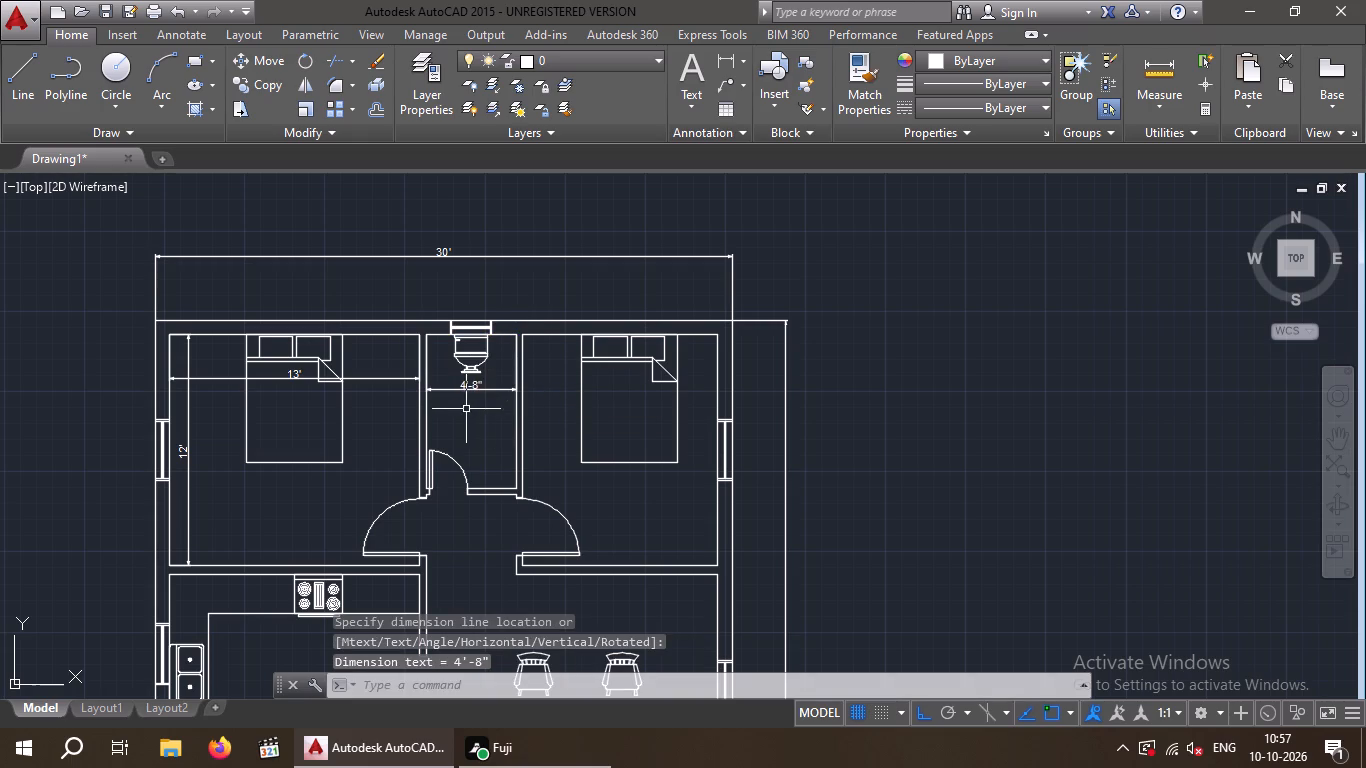
key("space")
left_click_drag(514, 332, 515, 344)
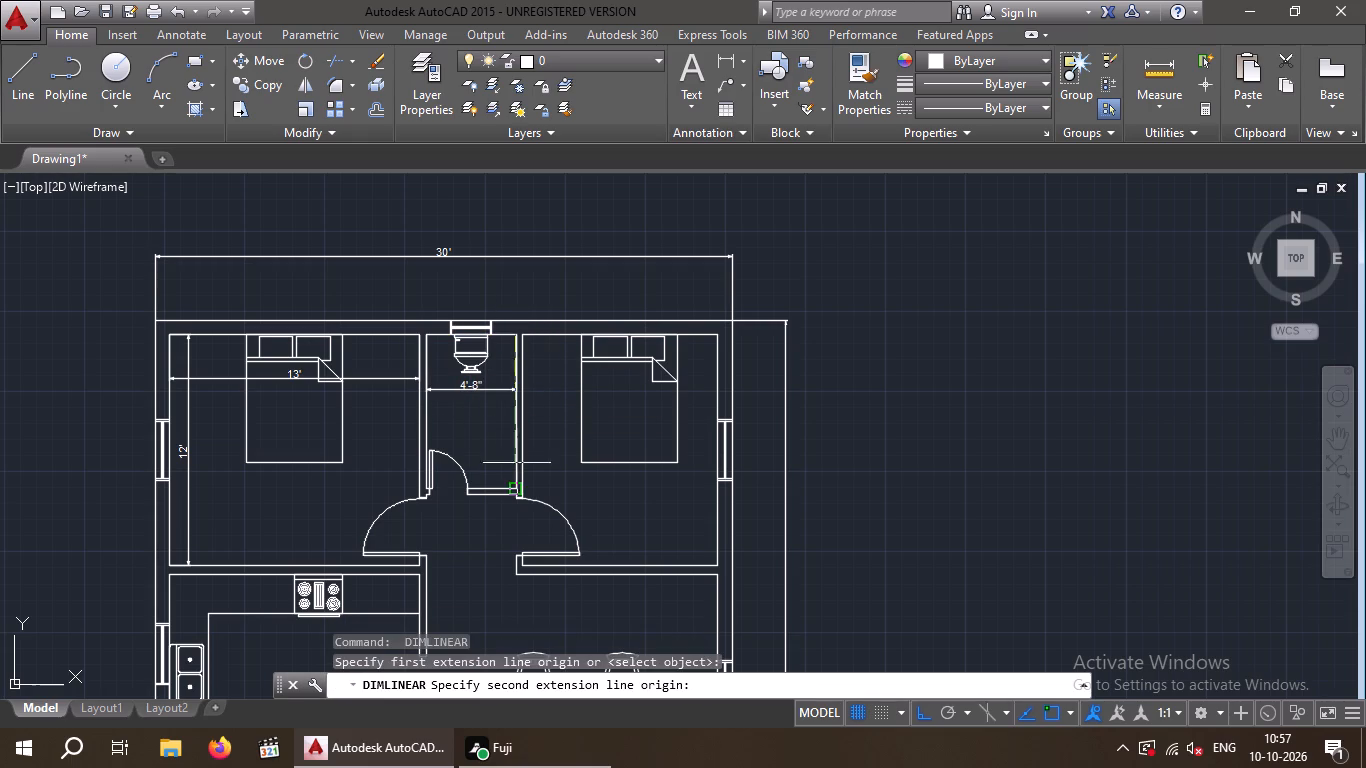
left_click(515, 486)
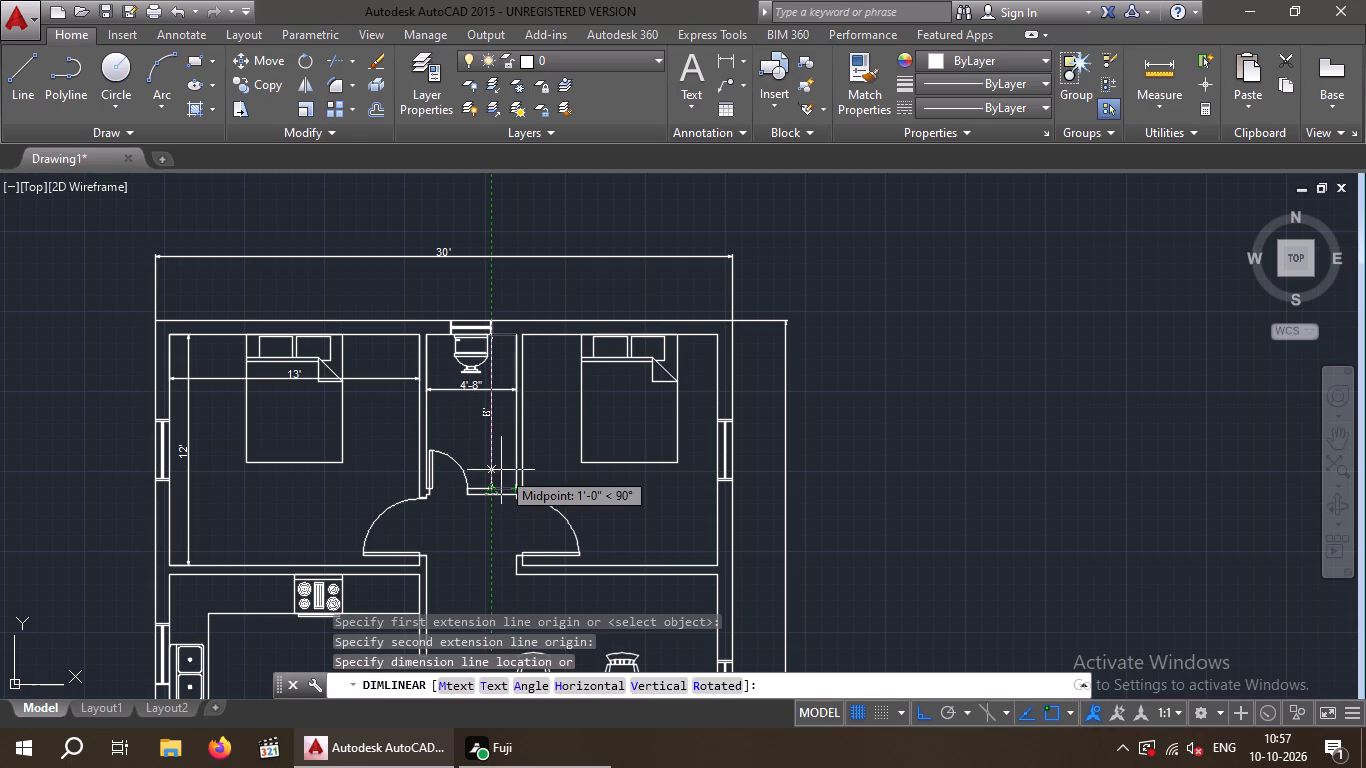
left_click(501, 470)
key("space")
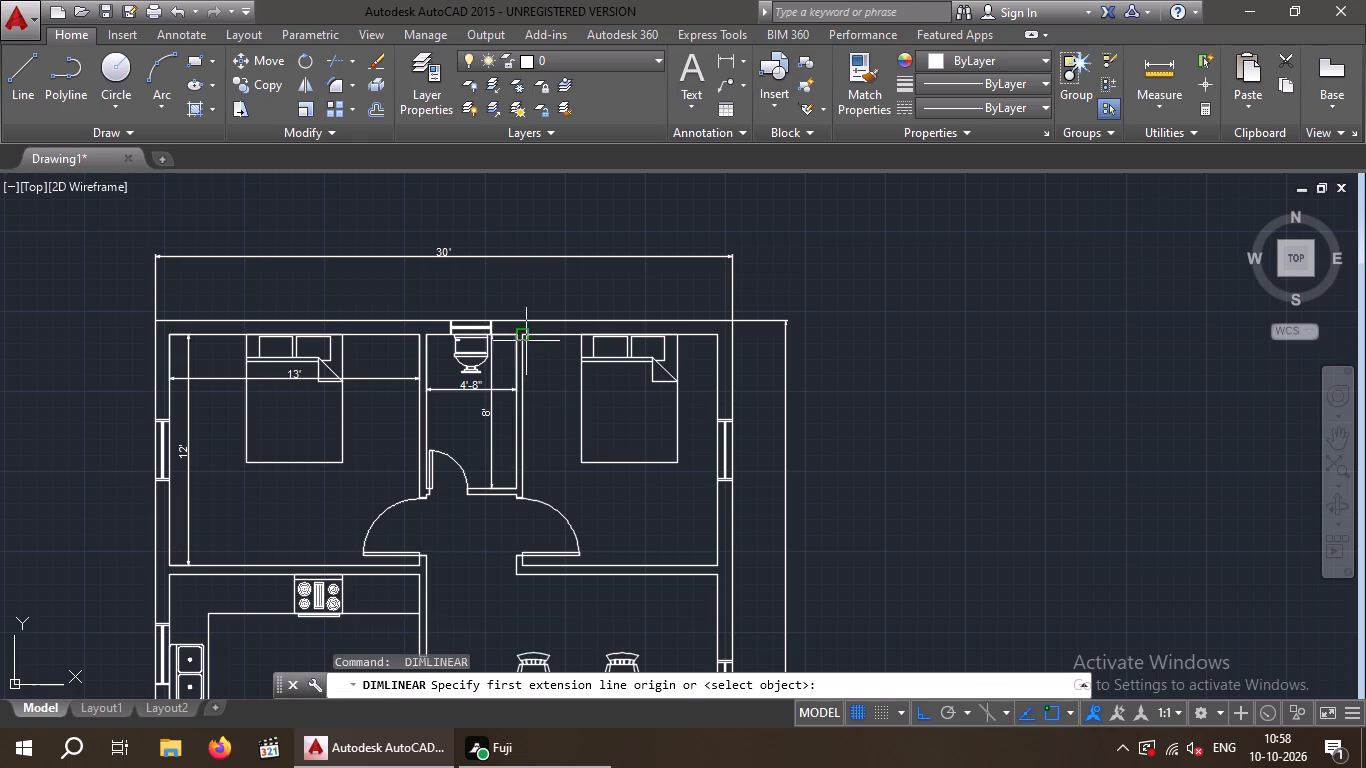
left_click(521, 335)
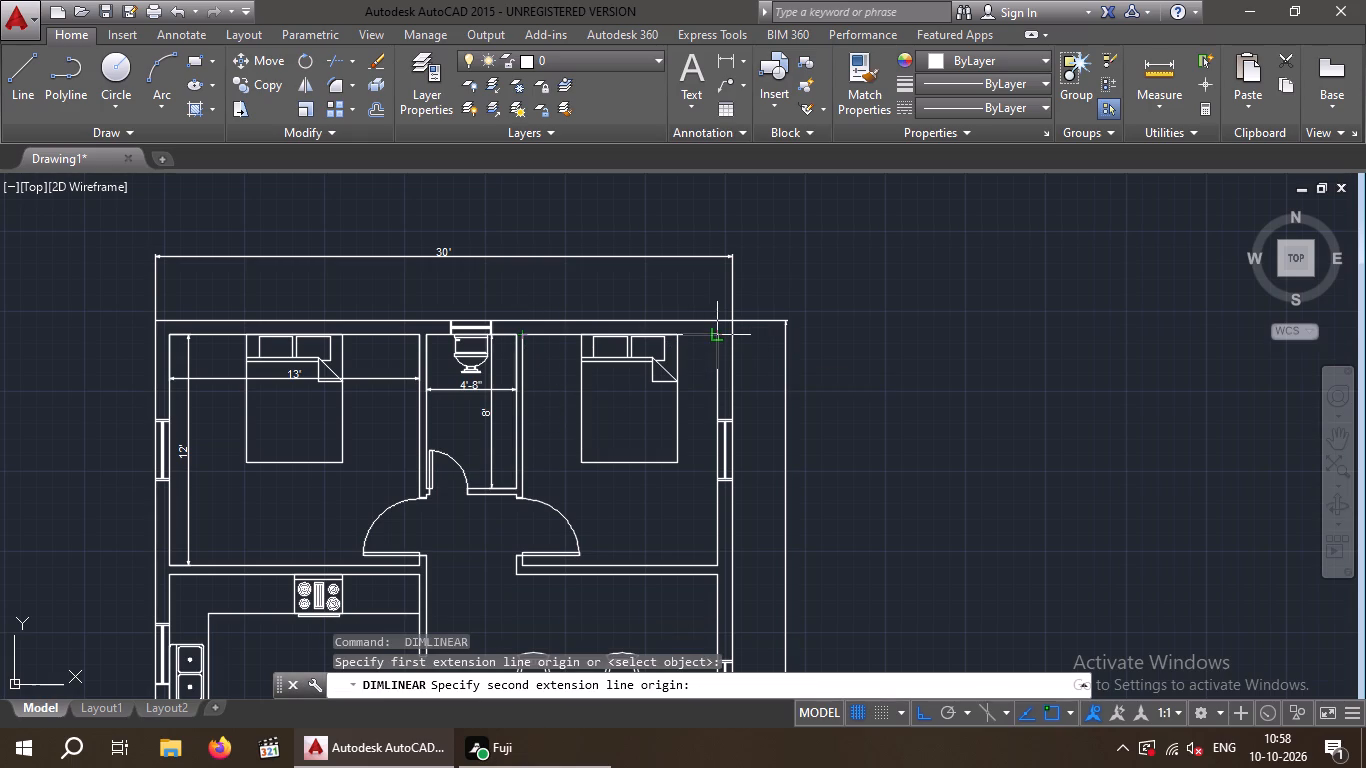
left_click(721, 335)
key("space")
Add linear dimensions for the top-right bedroom's inside width and depth, placed within the room.
key("space")
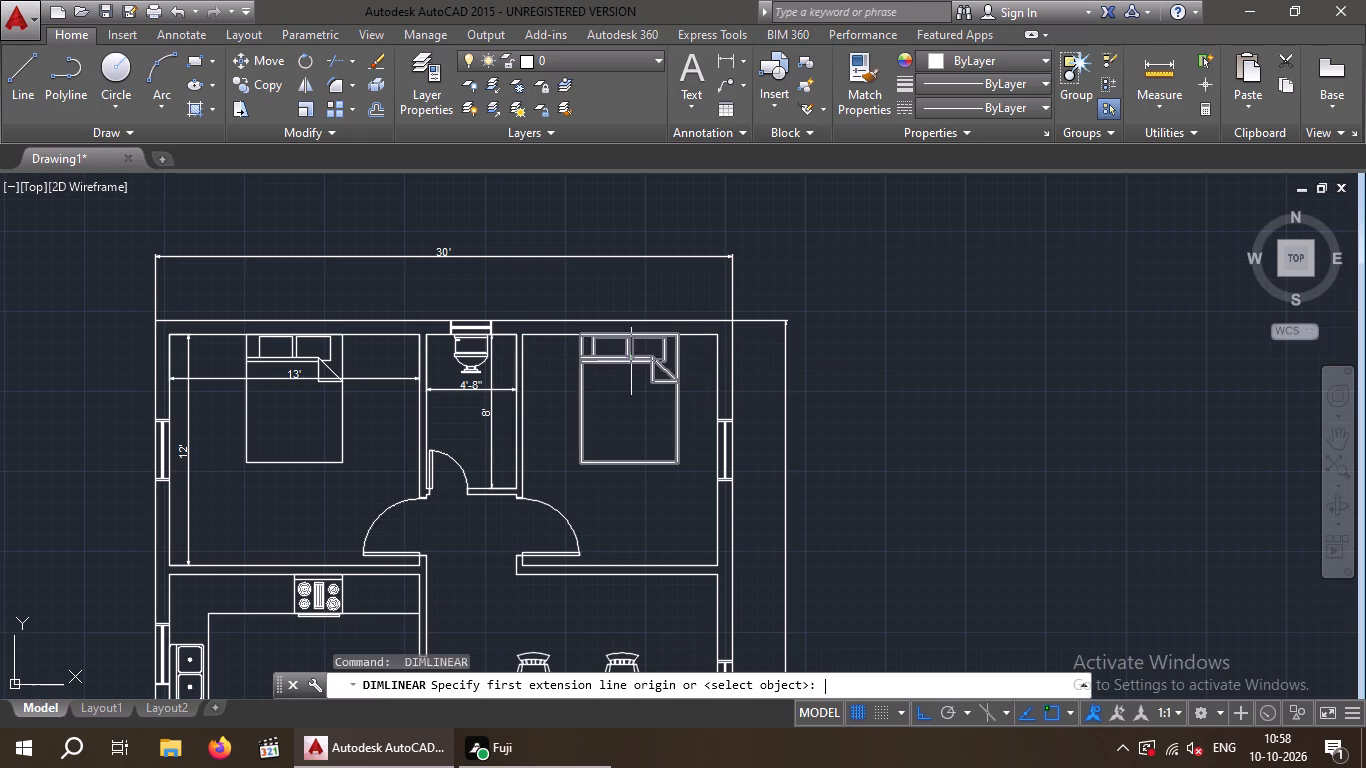
left_click(520, 336)
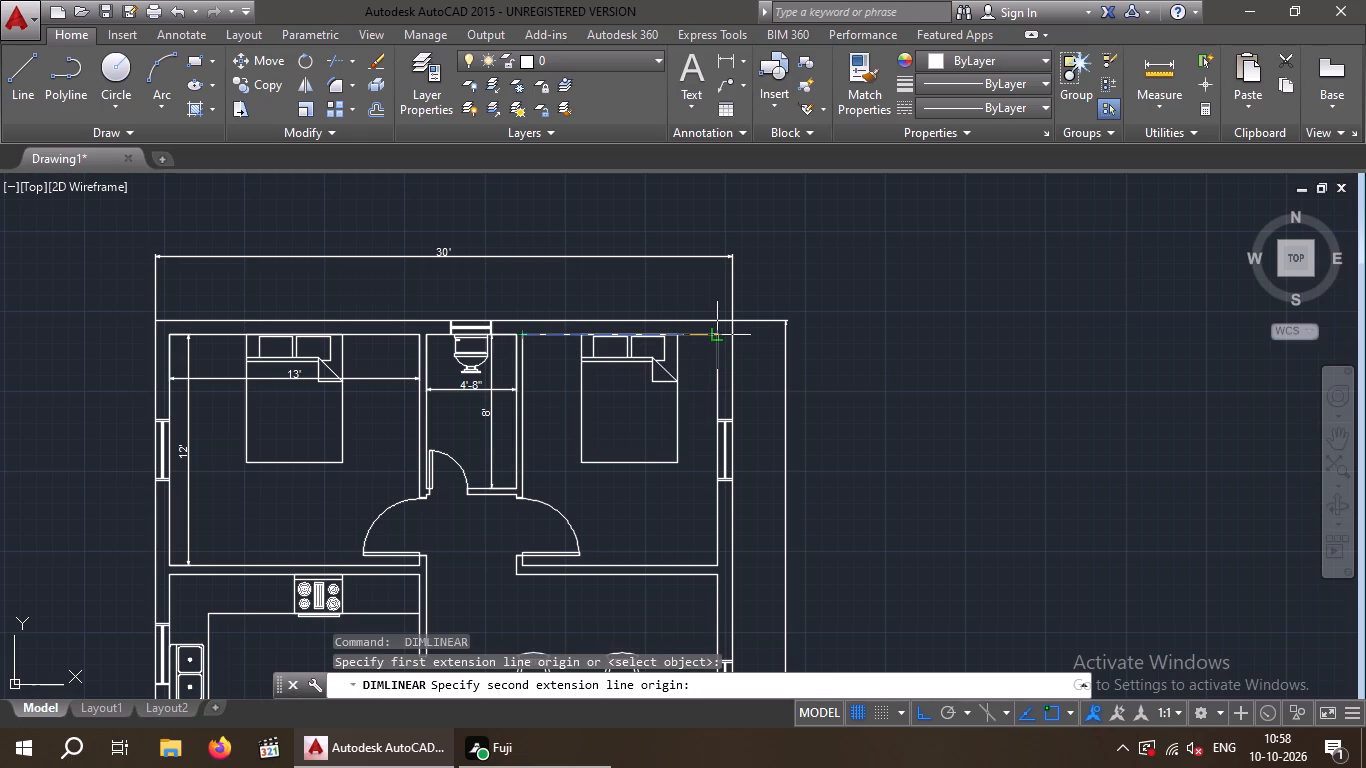
left_click(714, 340)
left_click(693, 388)
key("space")
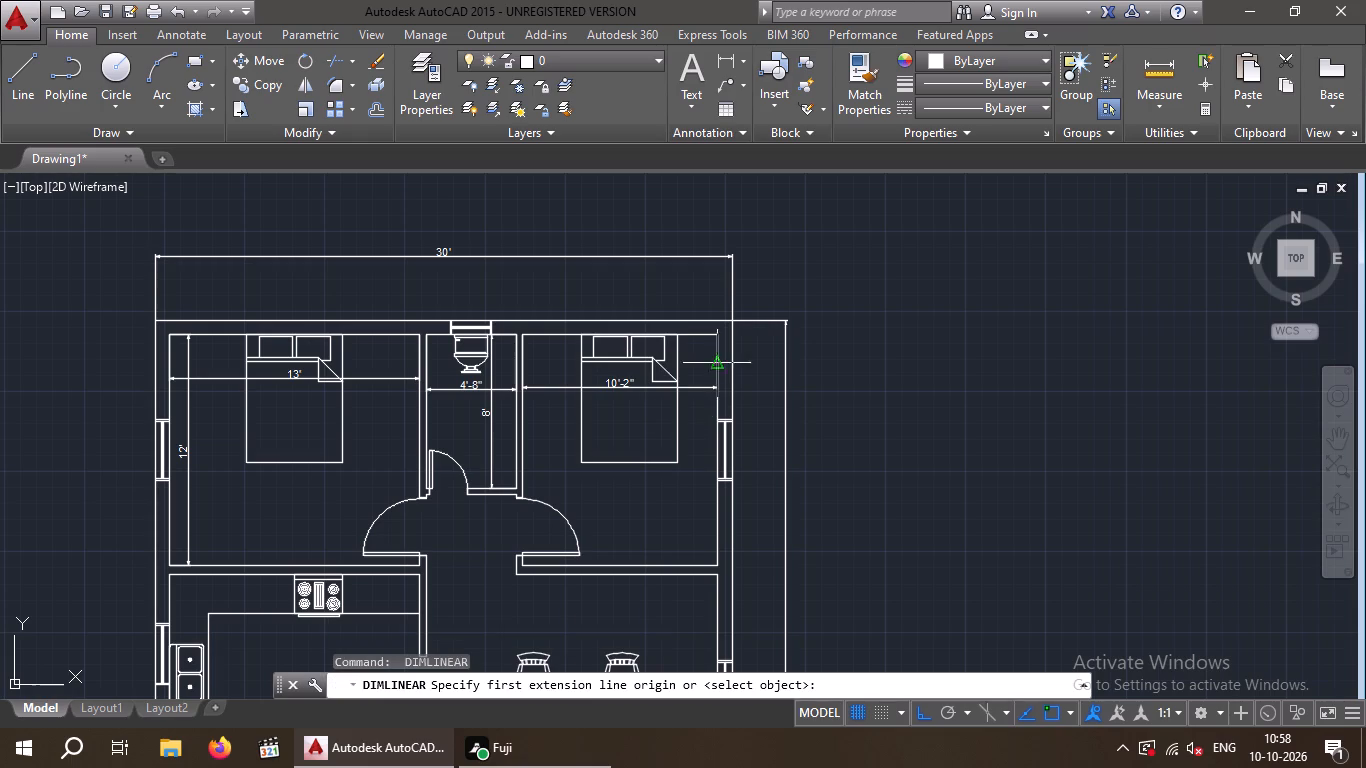
left_click(717, 332)
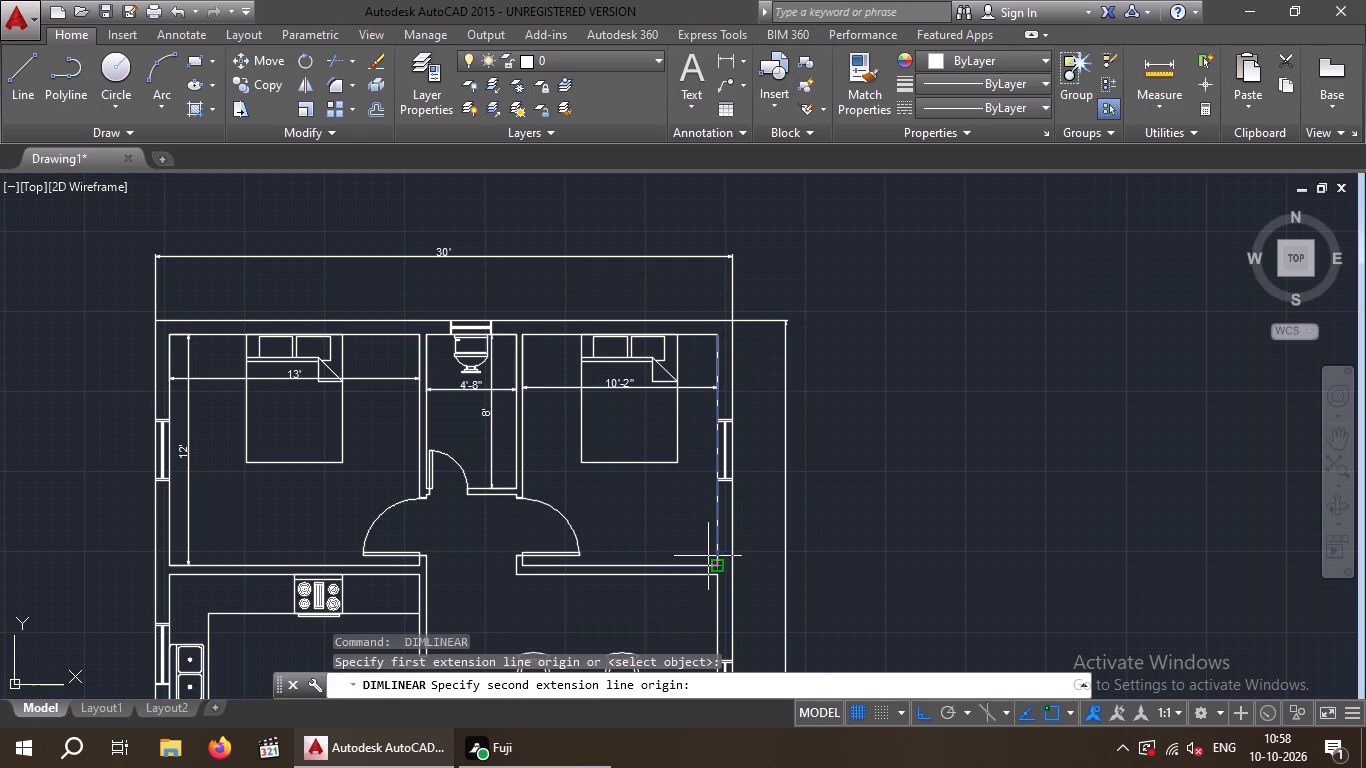
left_click(713, 565)
left_click(698, 559)
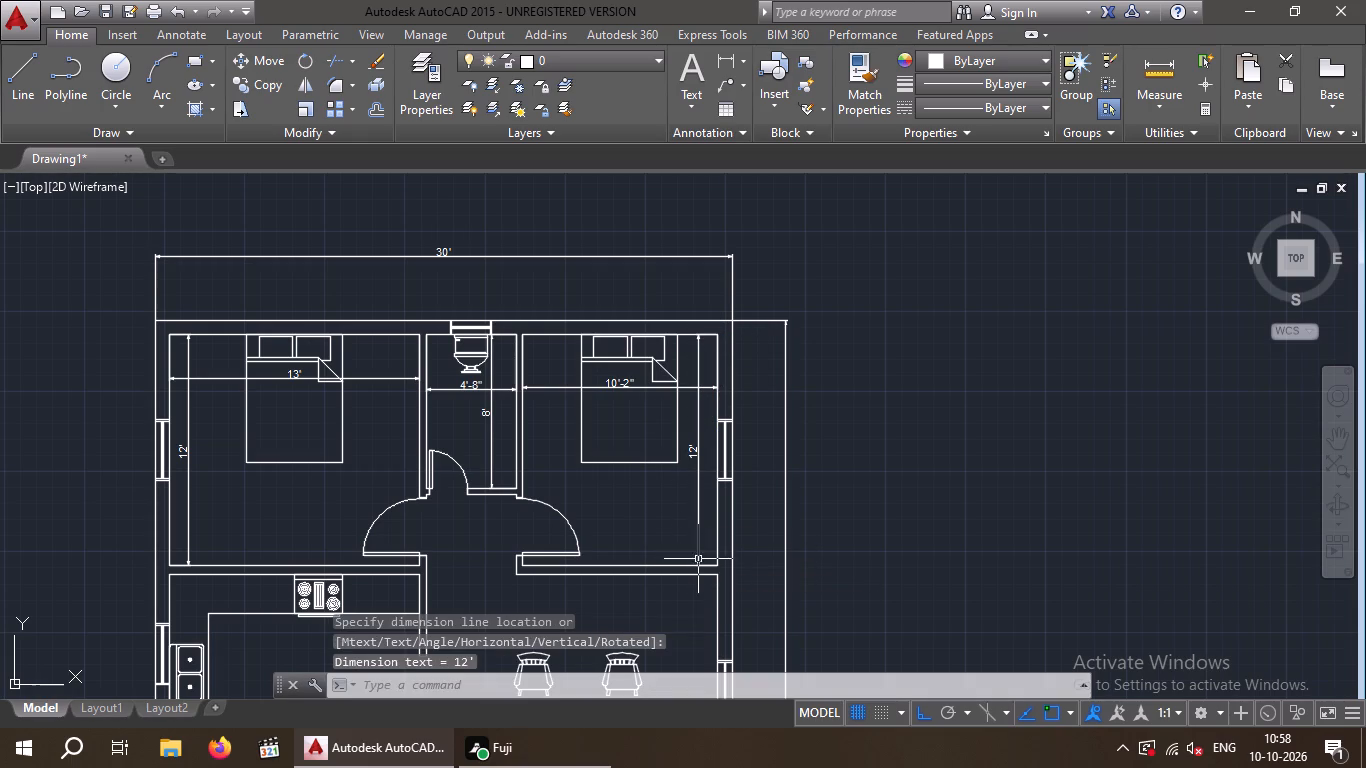
Add linear dimensions for the kitchen's inside depth and width, placed within the room beside the counter.
middle_click_drag(635, 466, 612, 245)
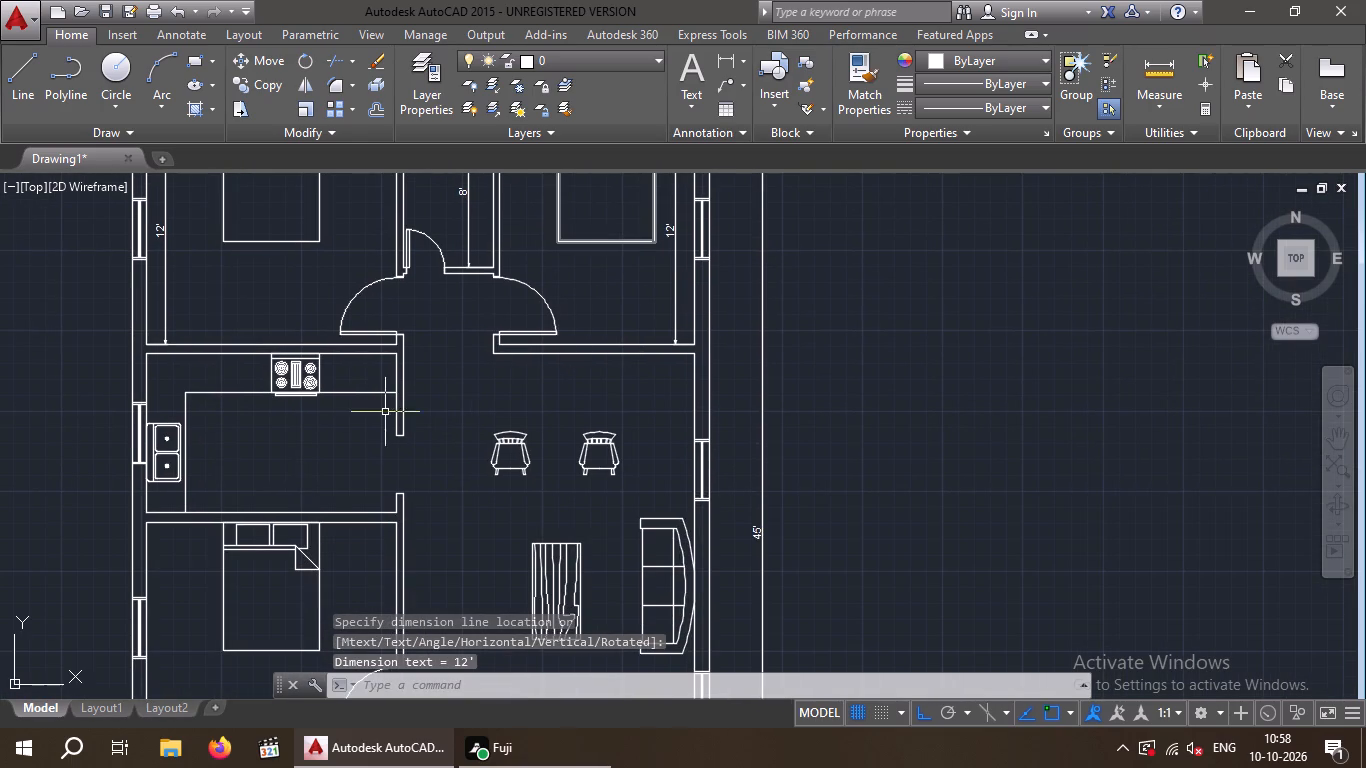
key("space")
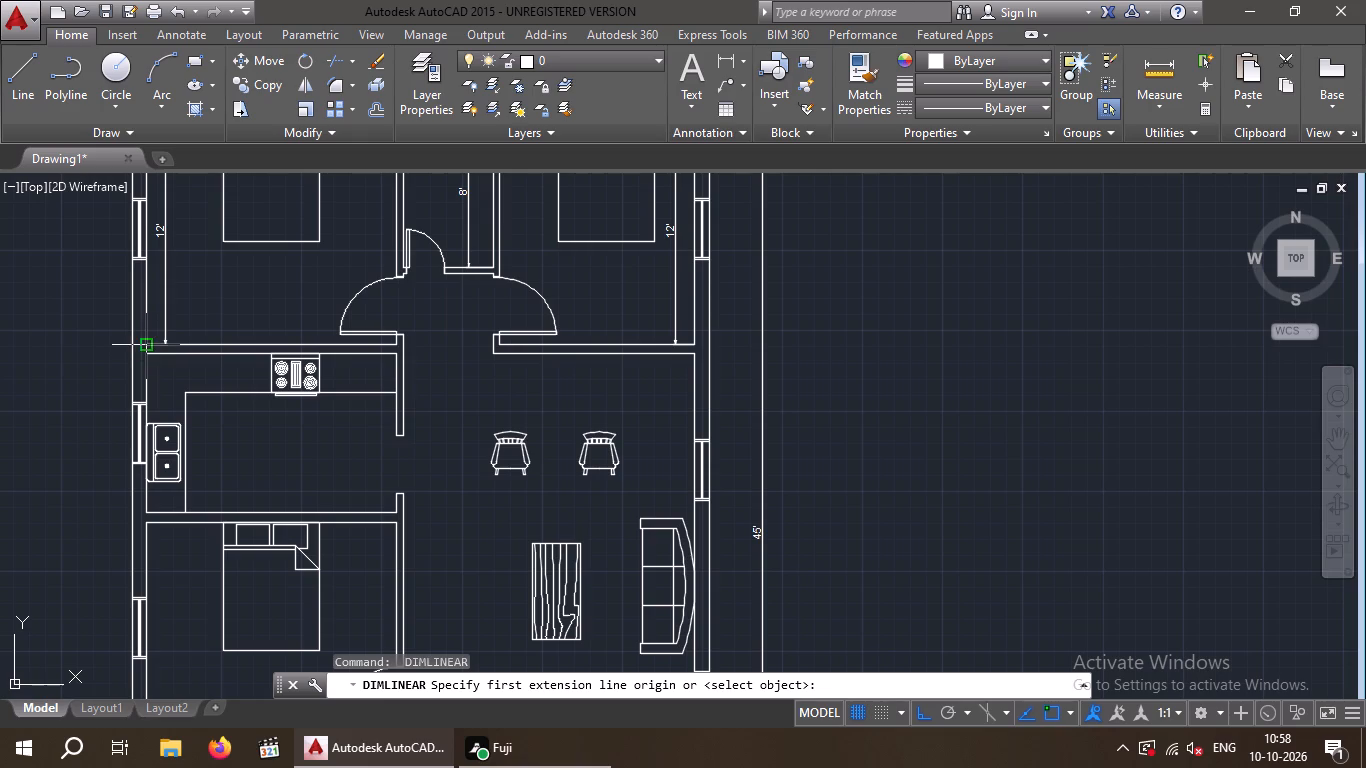
left_click(149, 351)
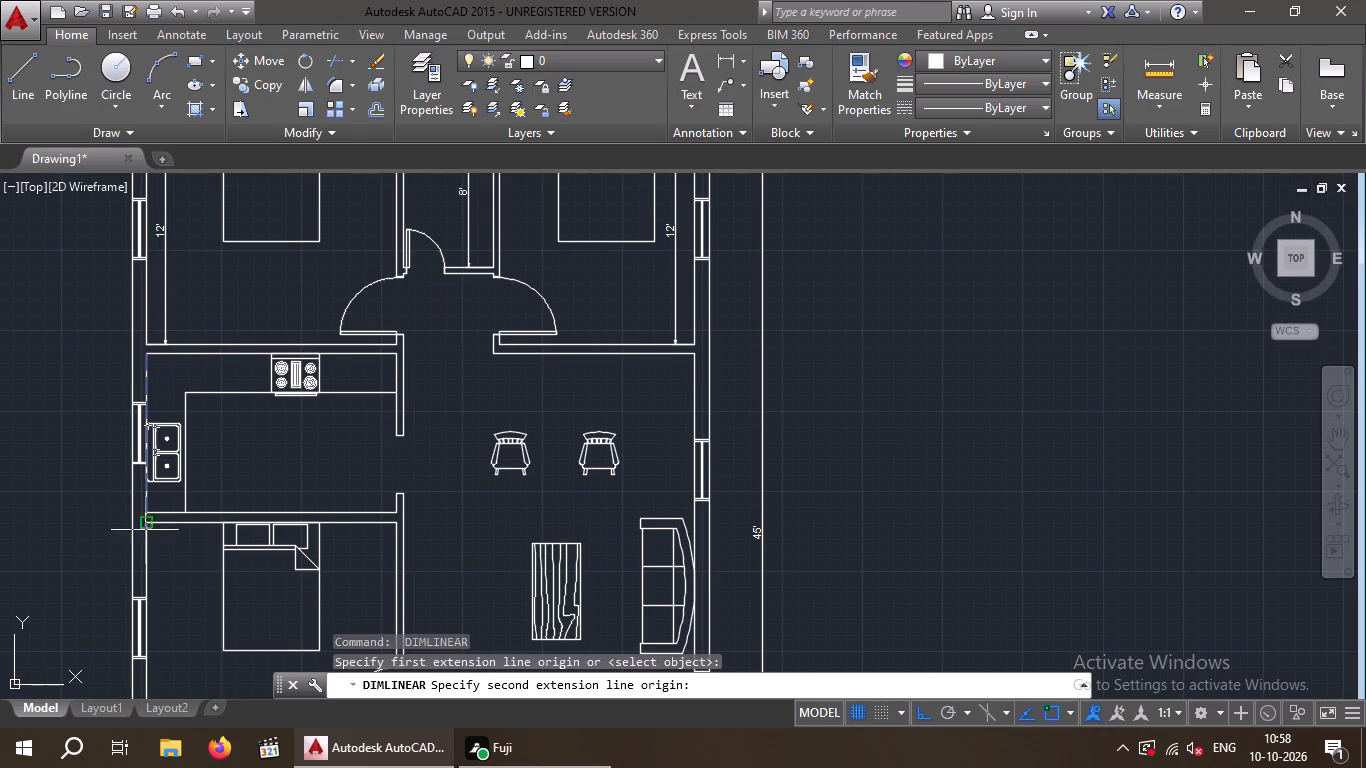
left_click(146, 507)
left_click(203, 494)
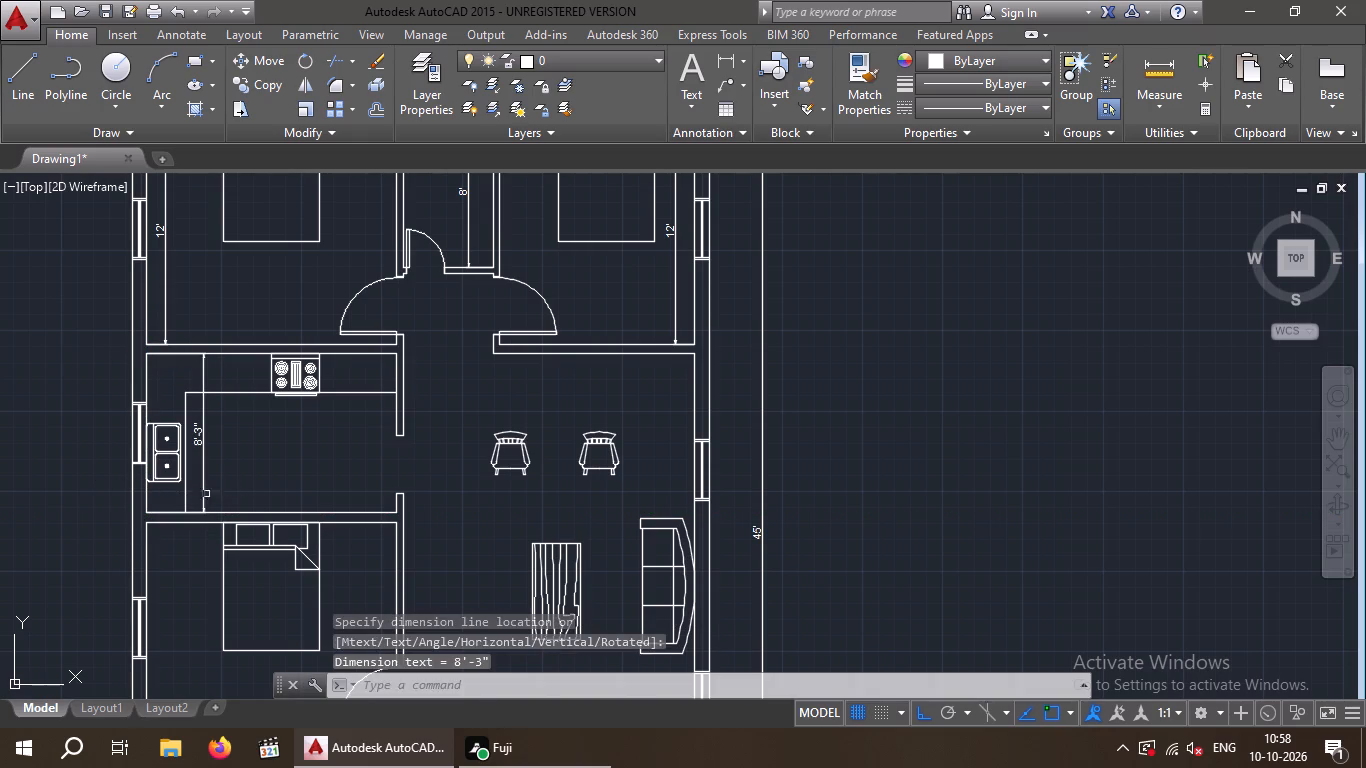
key("space")
left_click(145, 355)
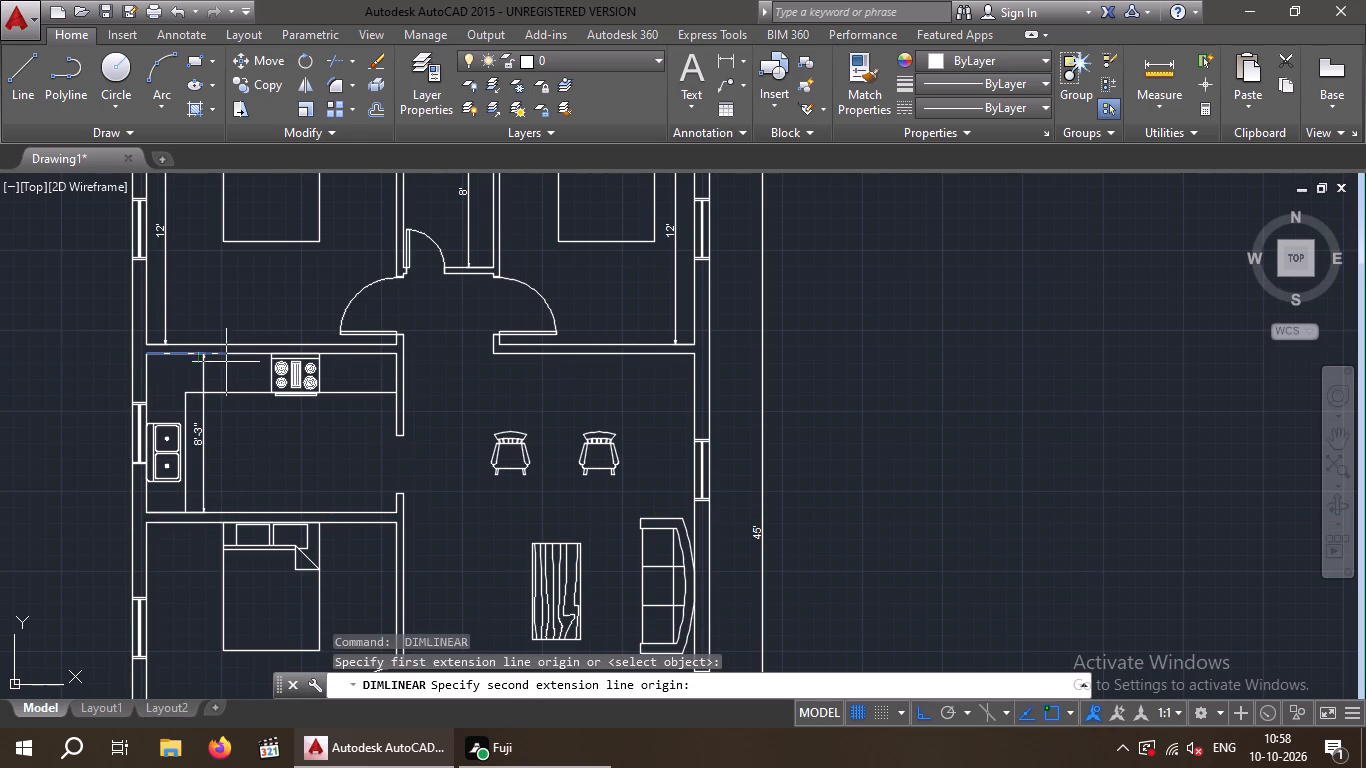
left_click_drag(394, 355, 393, 378)
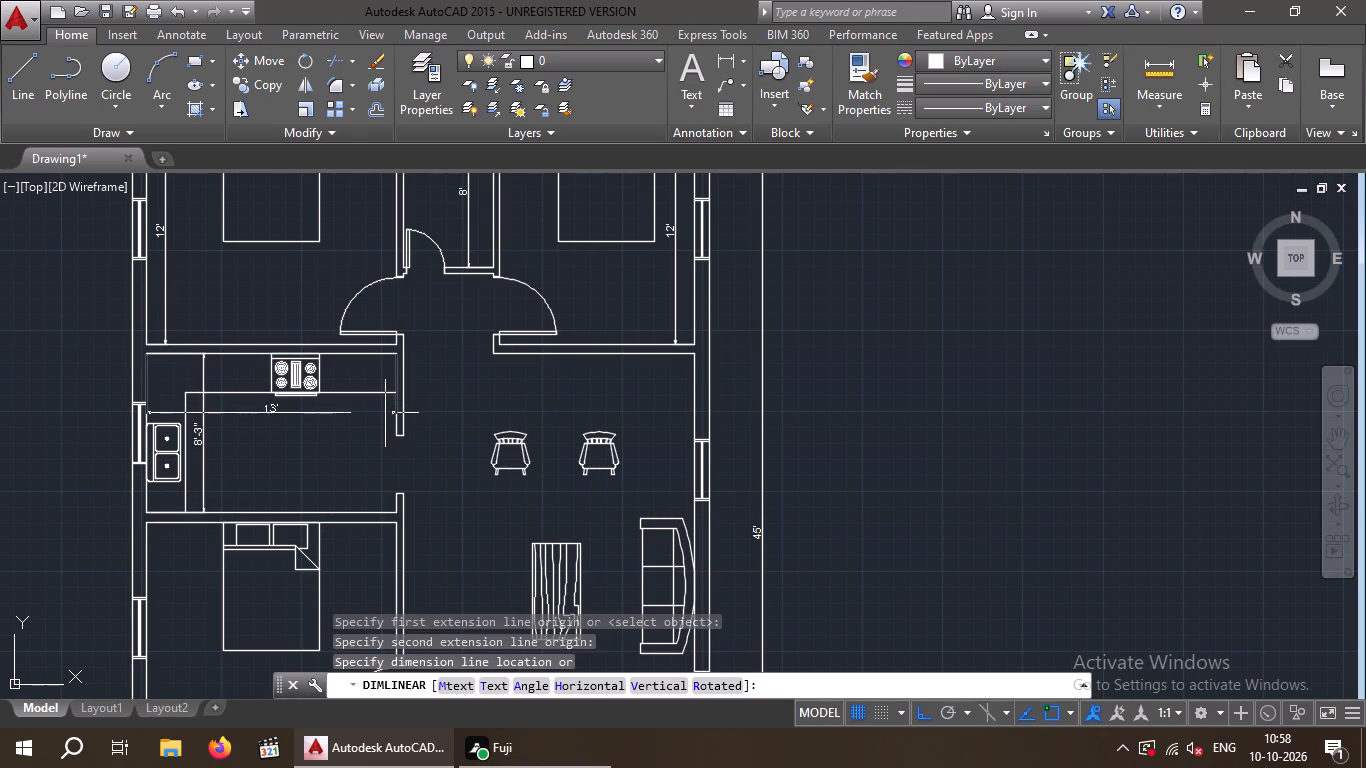
left_click(385, 413)
Add a horizontal linear dimension for the living hall's width, from the right wall to the kitchen wall, placed just above the two chairs.
scroll(398, 471, "down", 1)
scroll(398, 471, "up", 2)
middle_click_drag(375, 458, 217, 377)
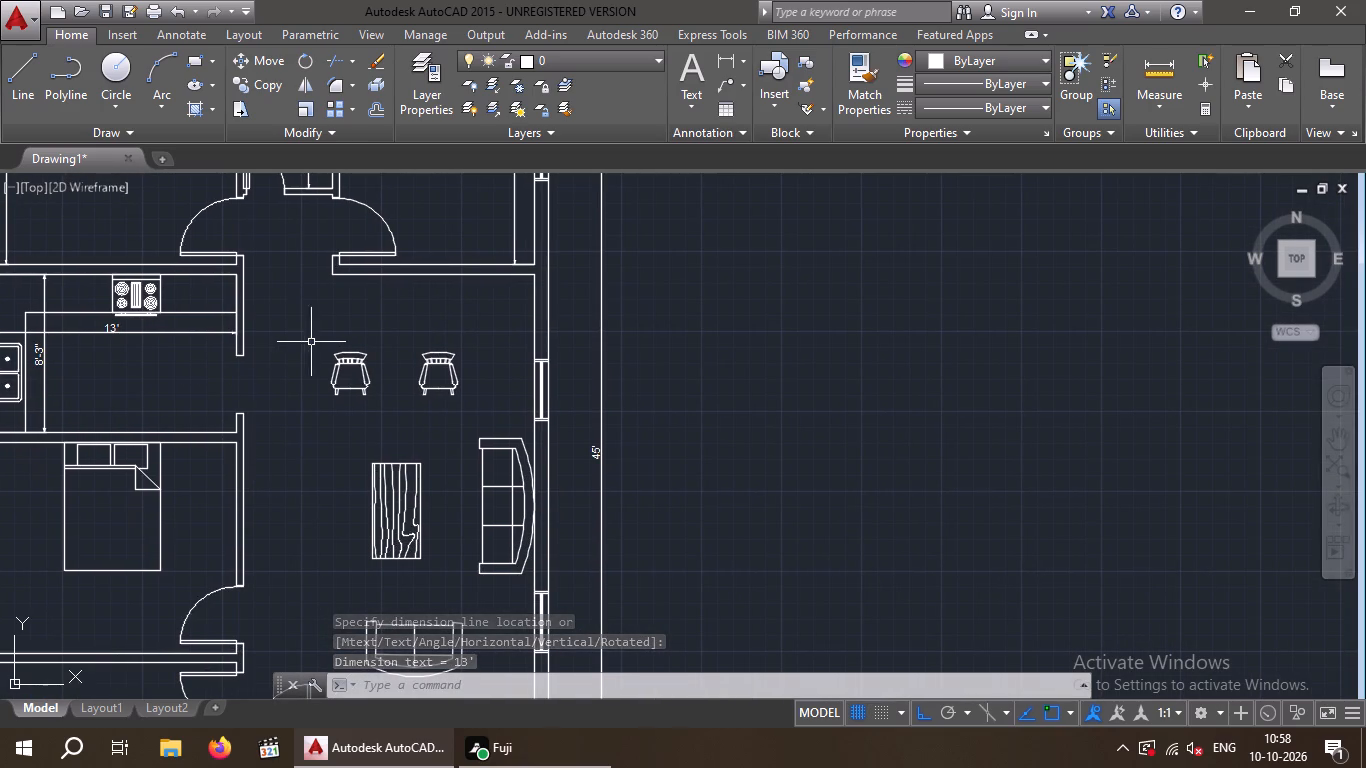
middle_click_drag(344, 322, 328, 245)
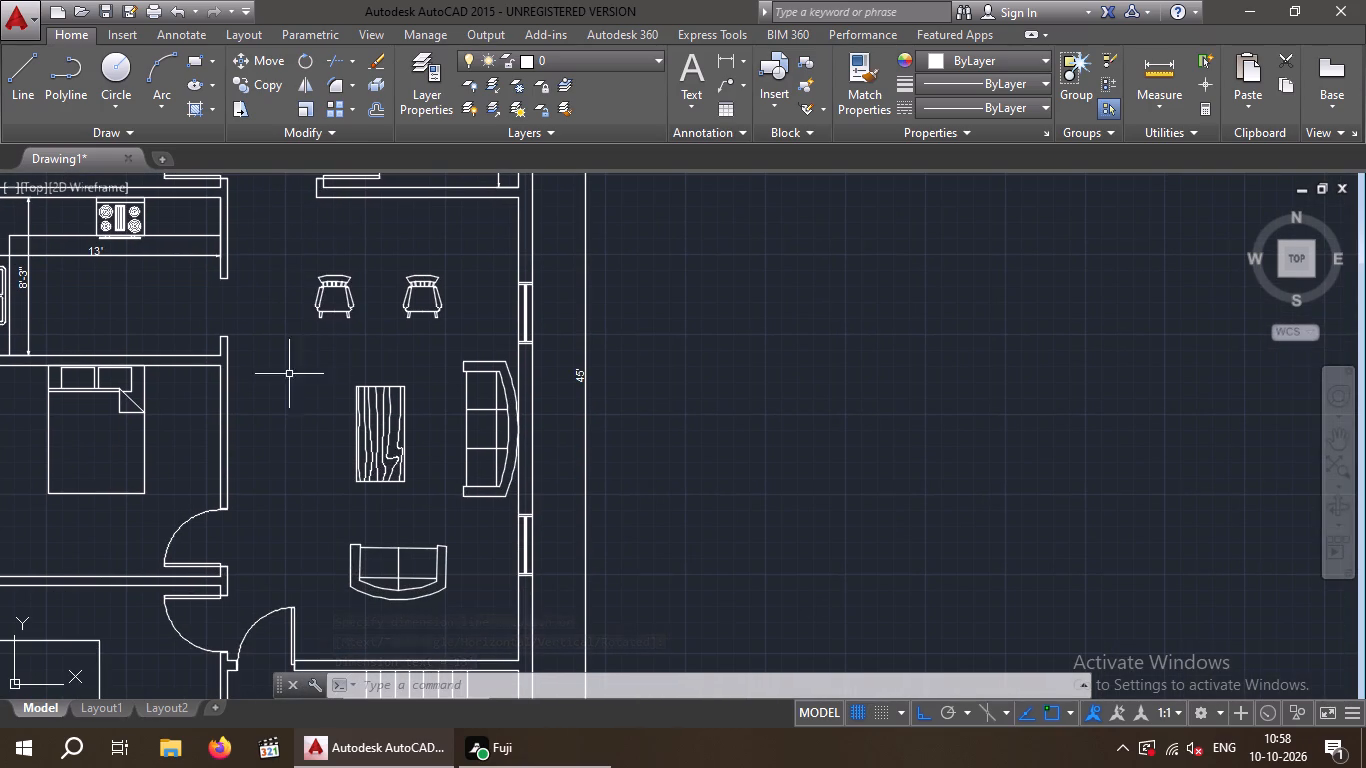
middle_click_drag(258, 237, 298, 355)
key("space")
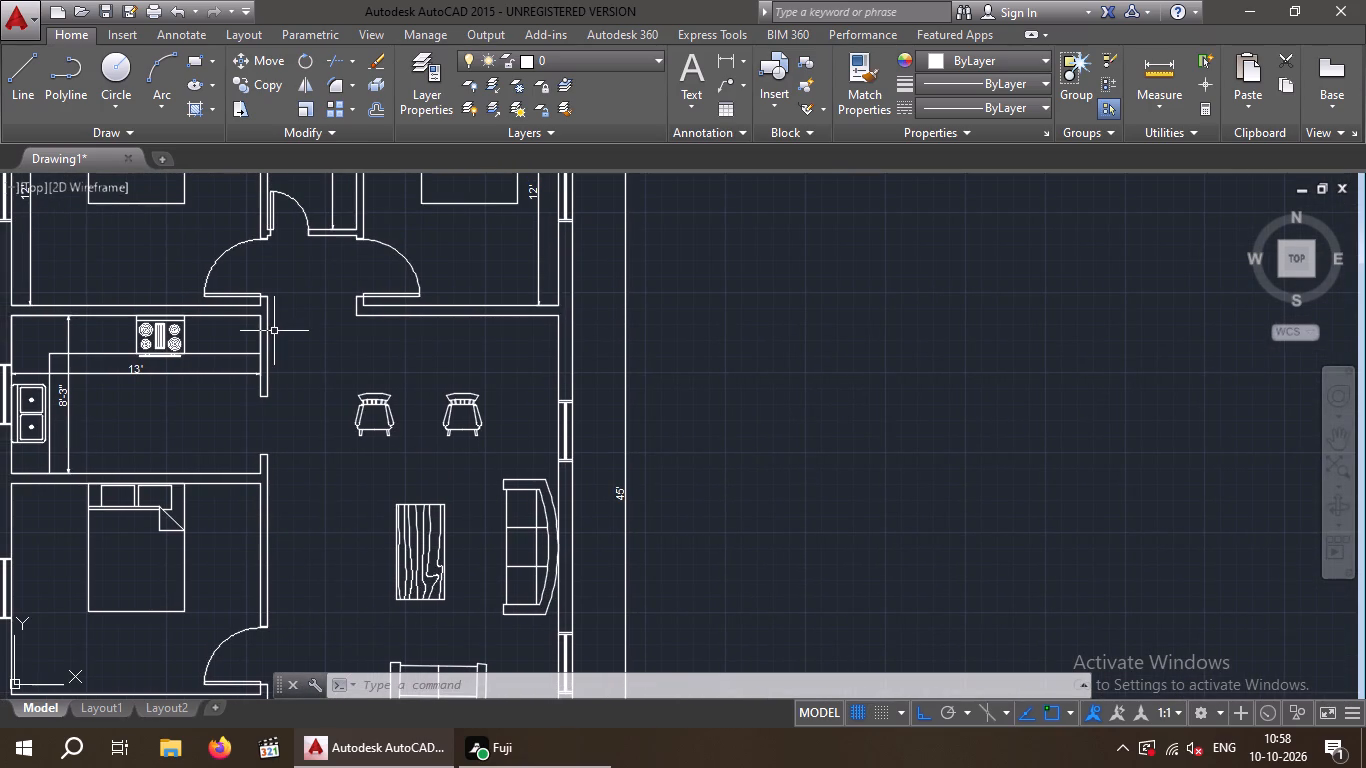
key("space")
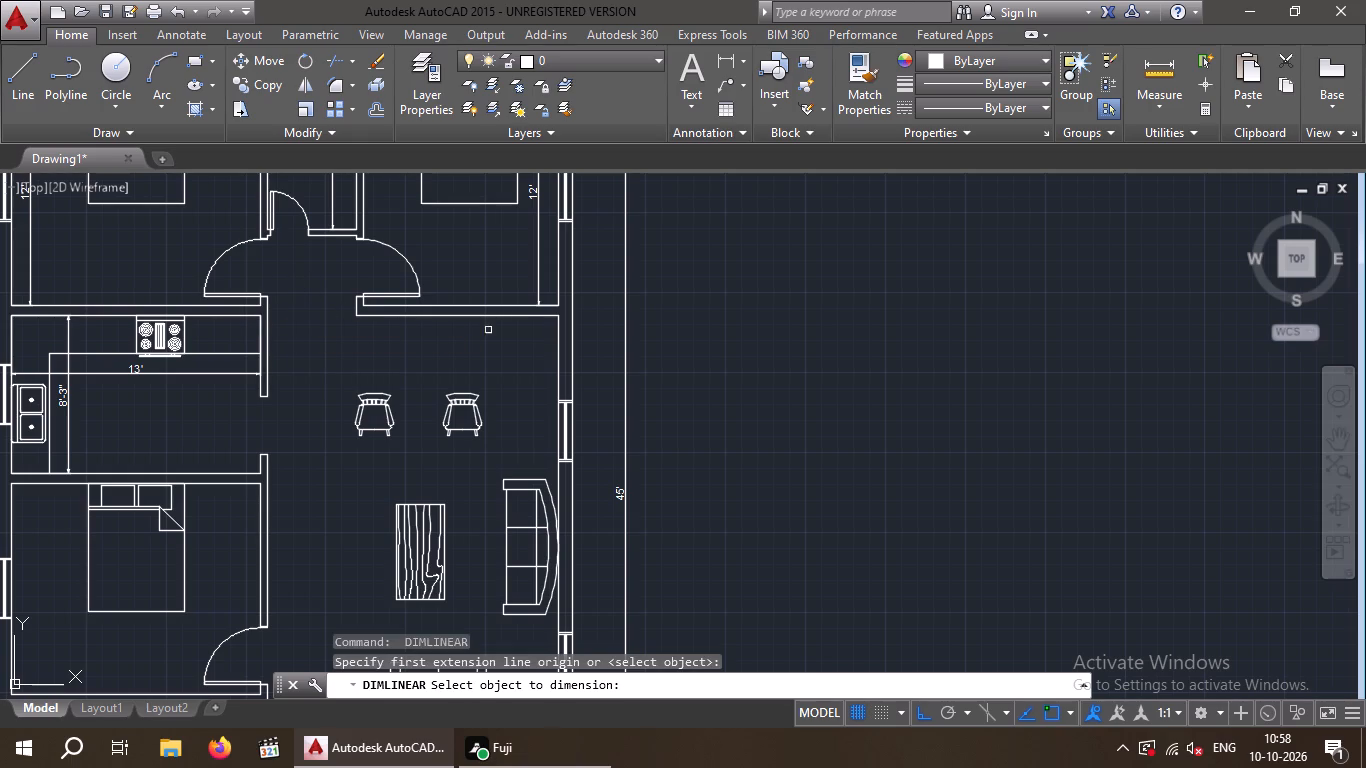
key("space")
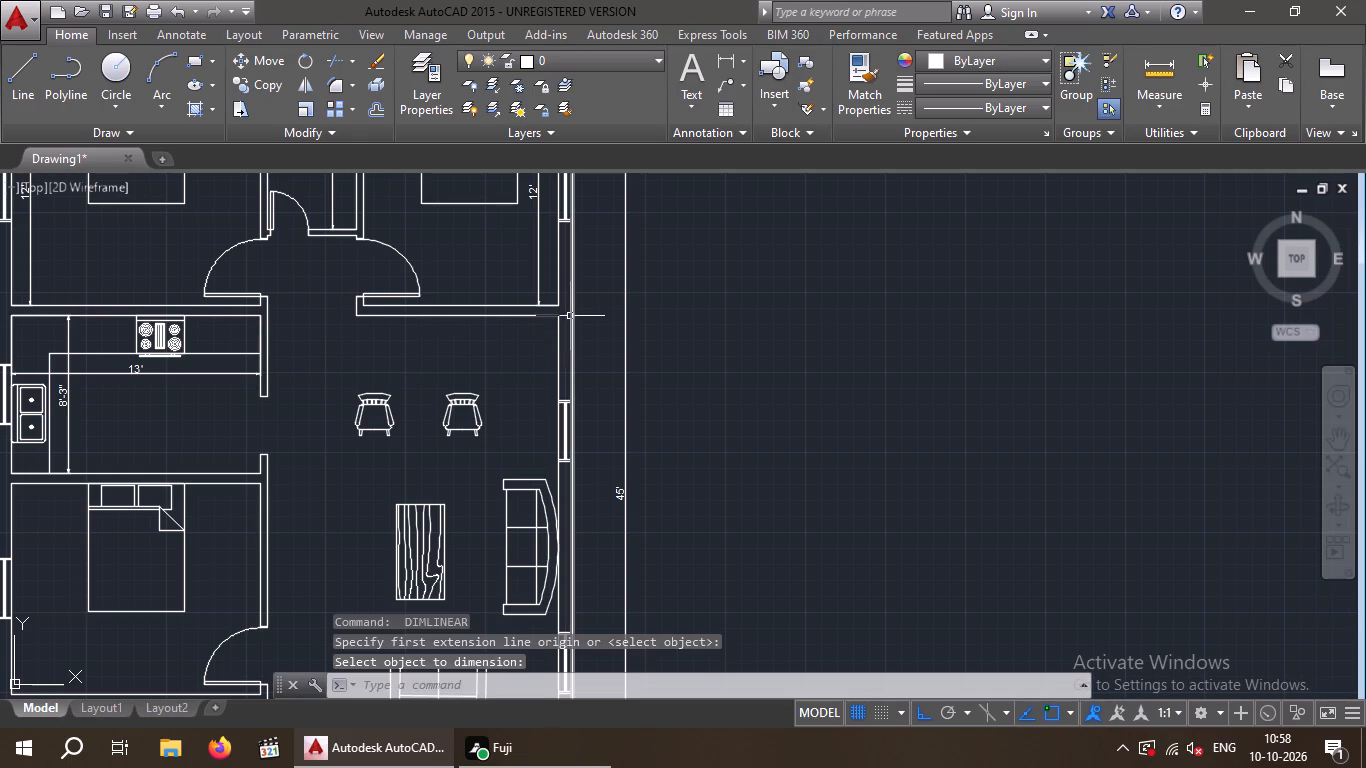
key("space")
left_click(560, 314)
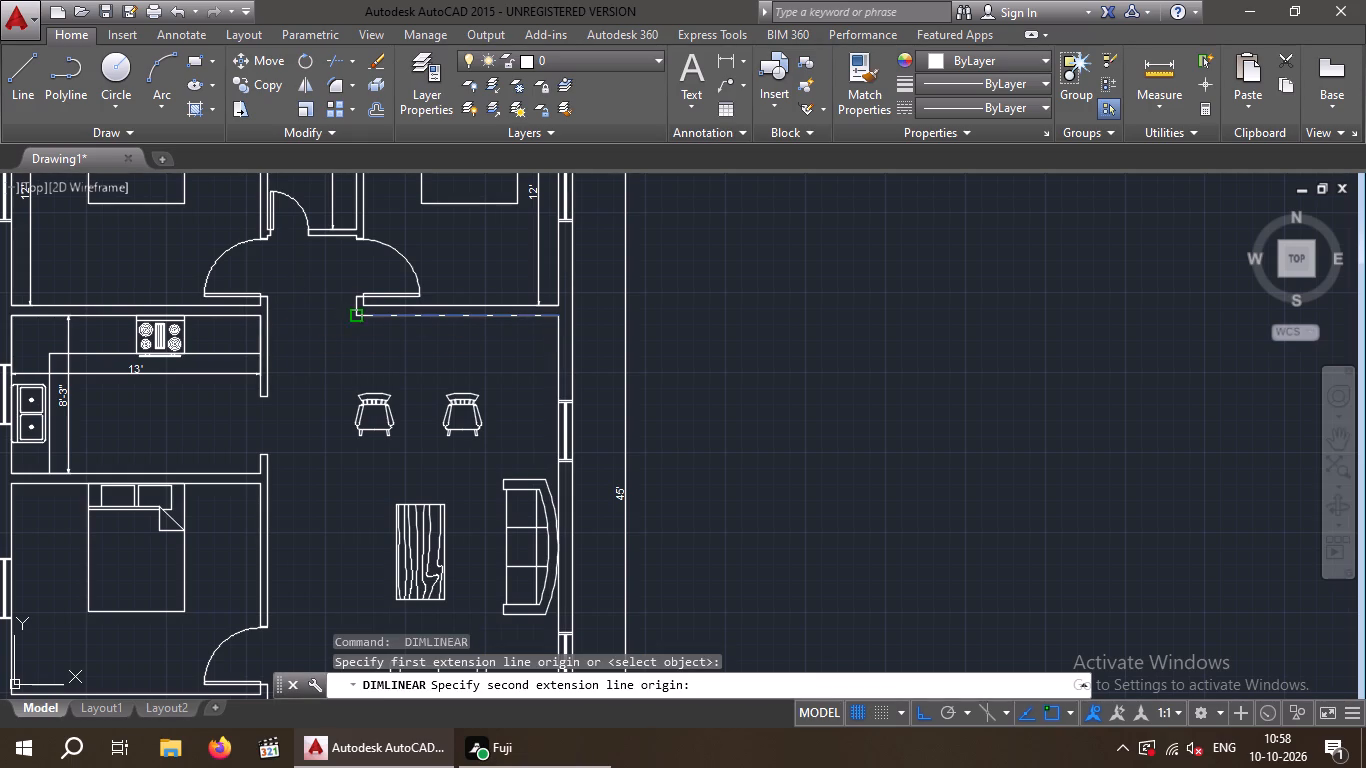
left_click(262, 316)
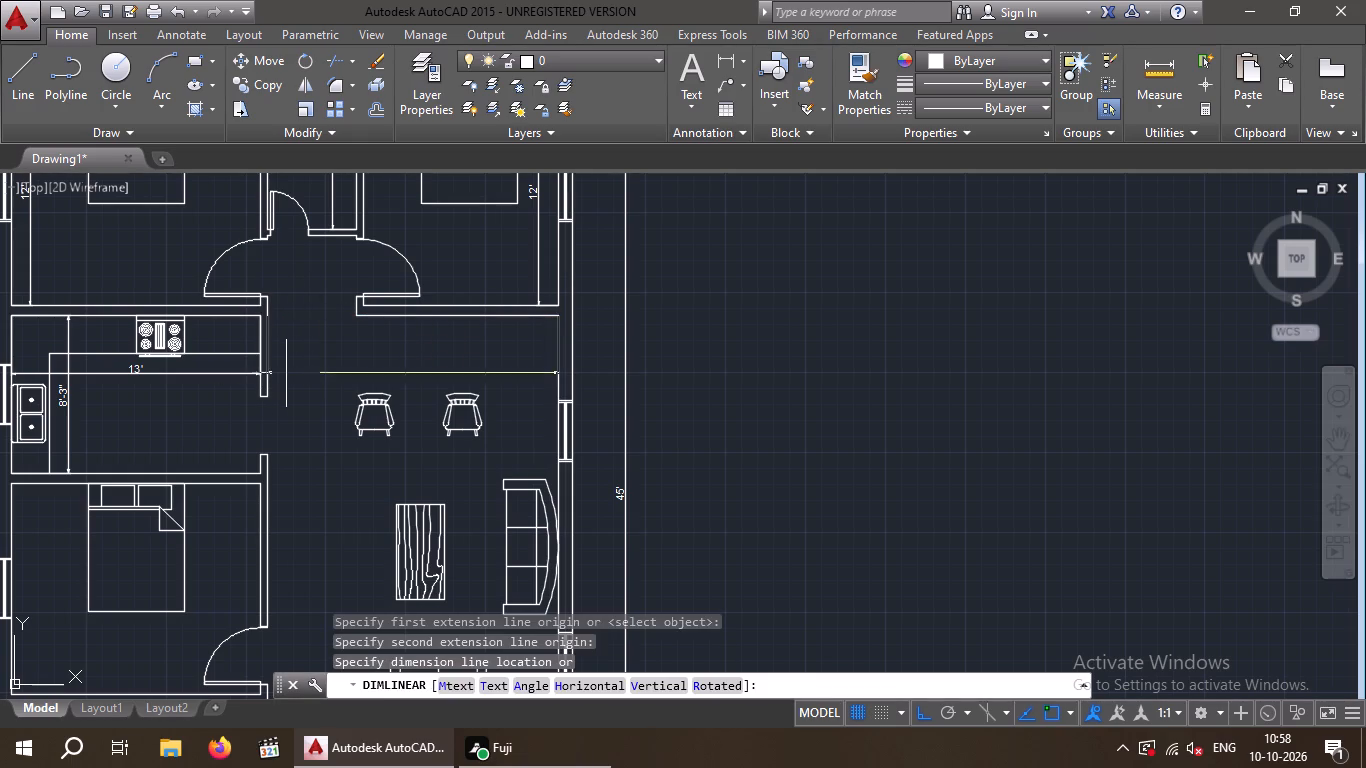
left_click(296, 372)
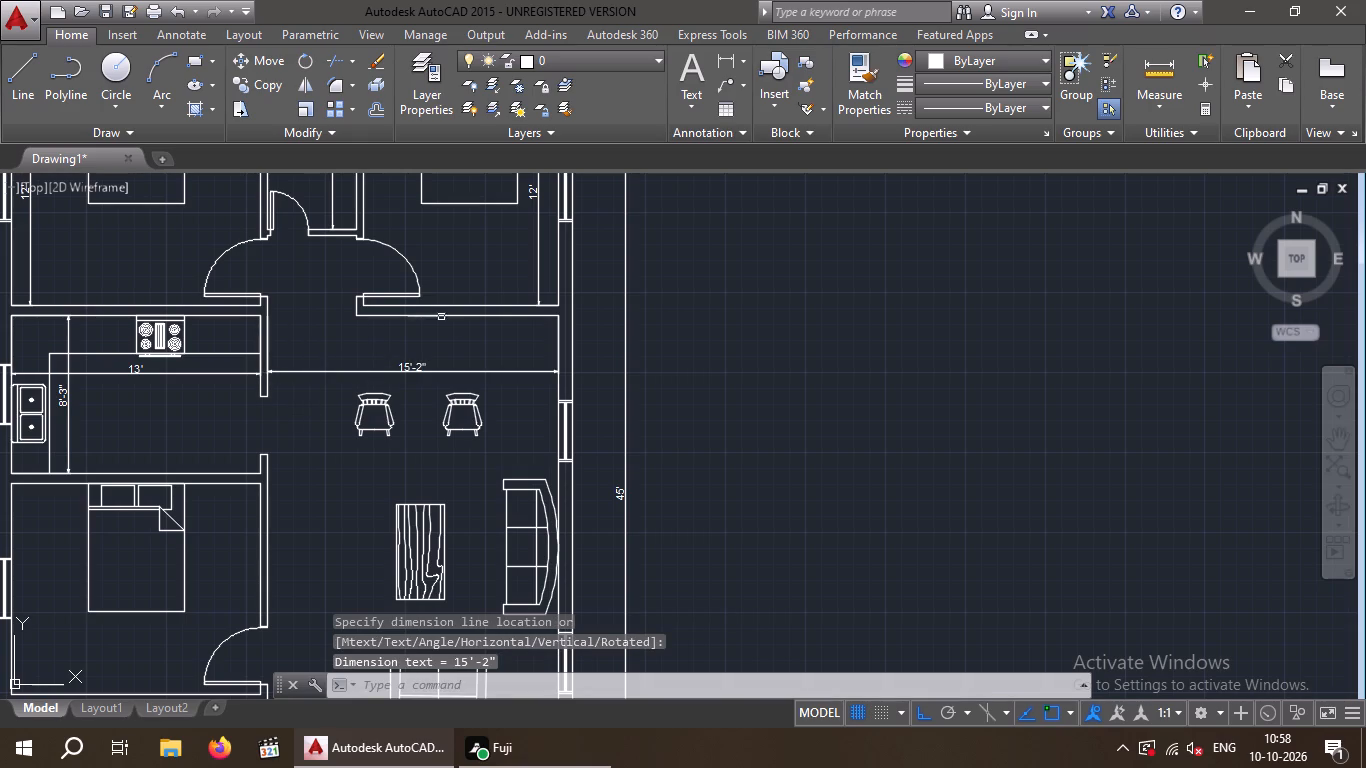
Add a vertical linear dimension for the living hall's inside depth along the right wall, placed between the wooden table and the sofa.
key("space")
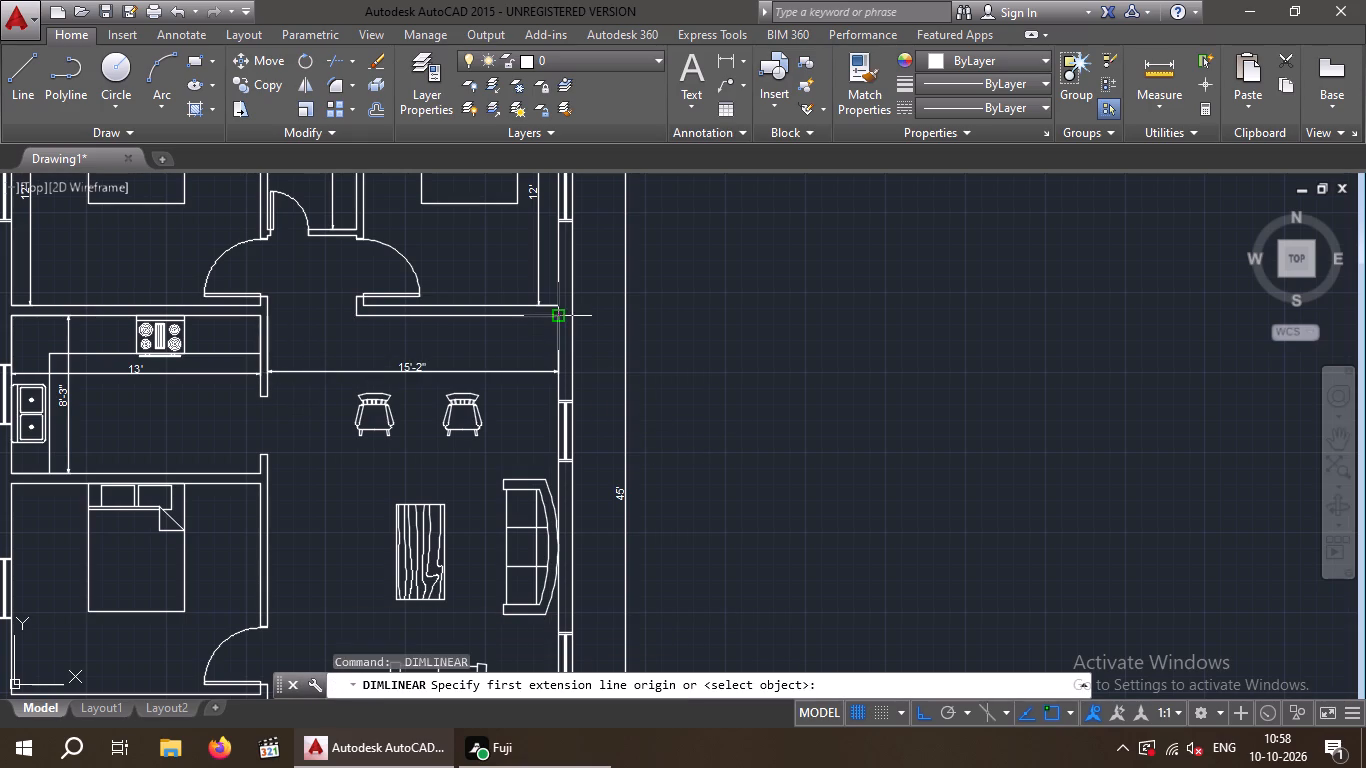
left_click(558, 311)
middle_click_drag(547, 572, 504, 328)
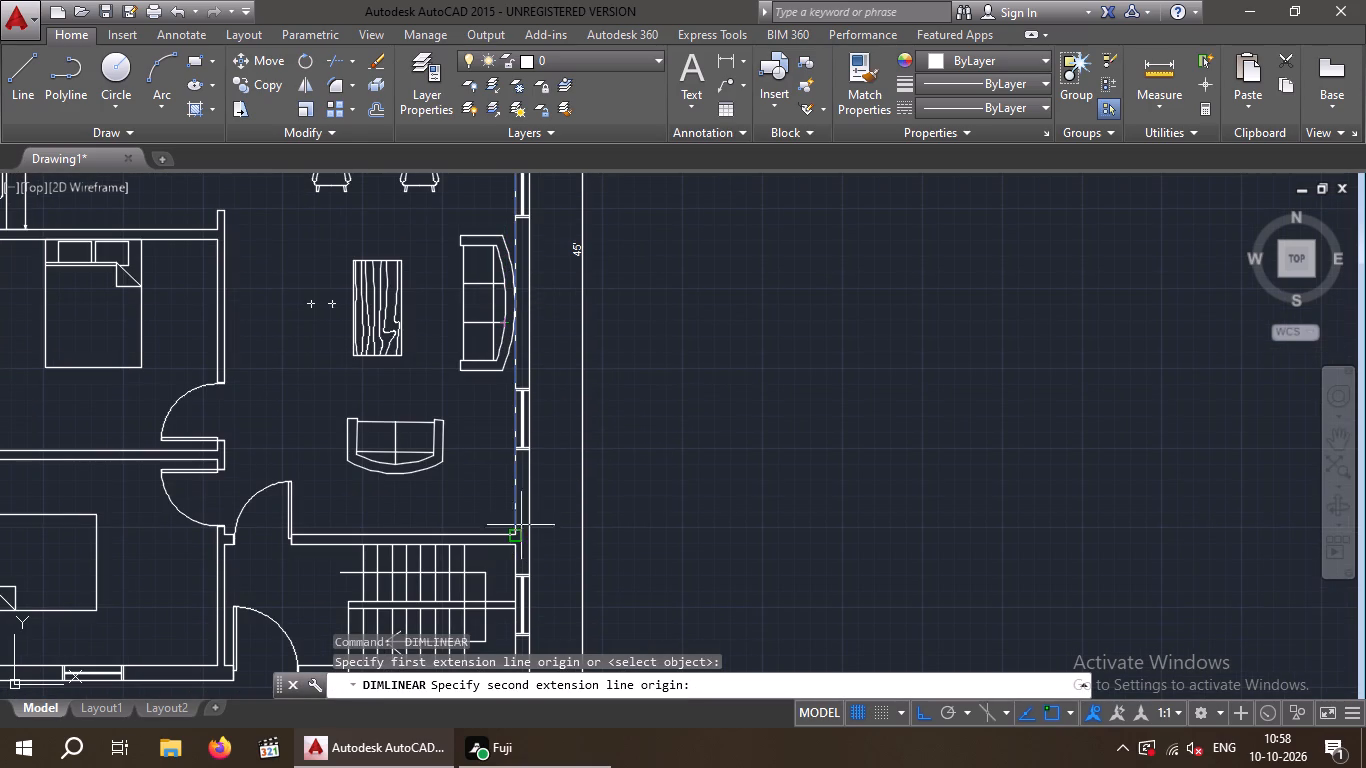
left_click(515, 536)
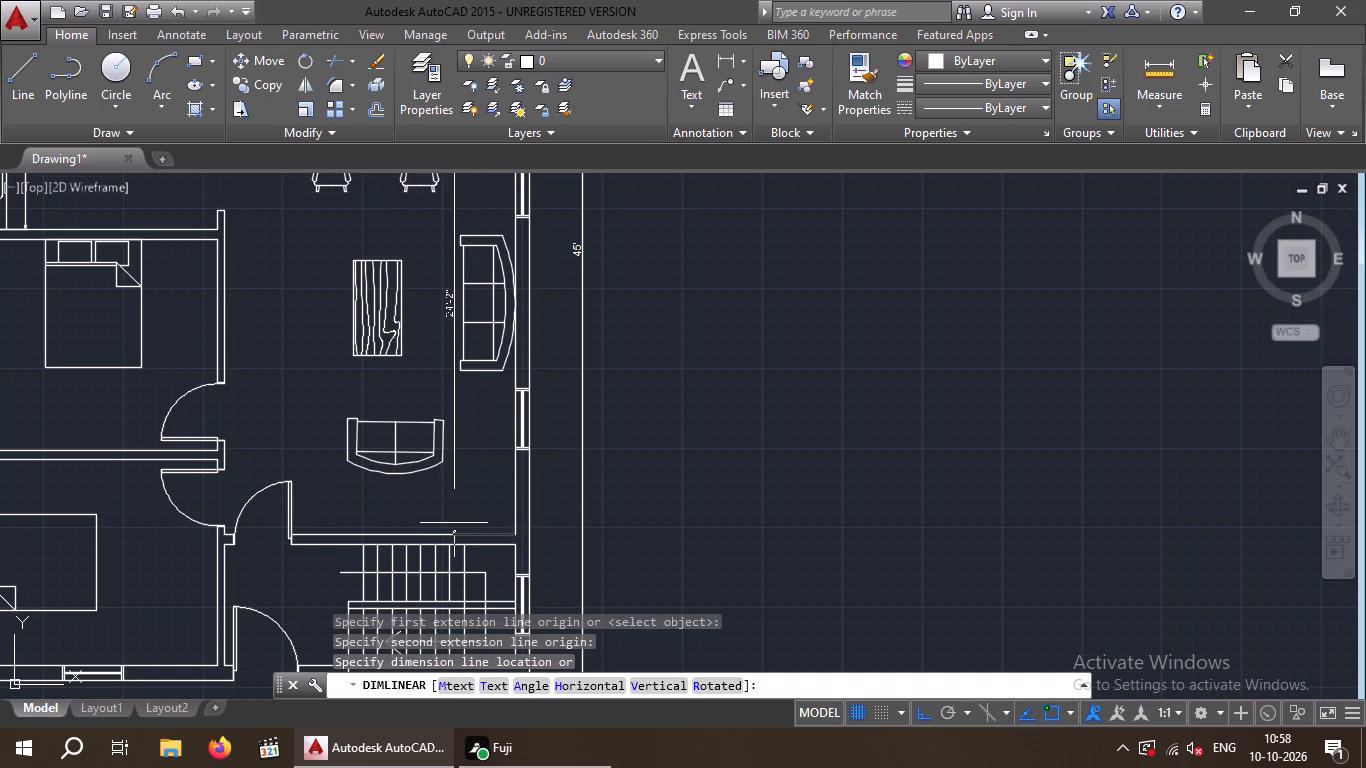
left_click(454, 523)
middle_click_drag(484, 523, 692, 564)
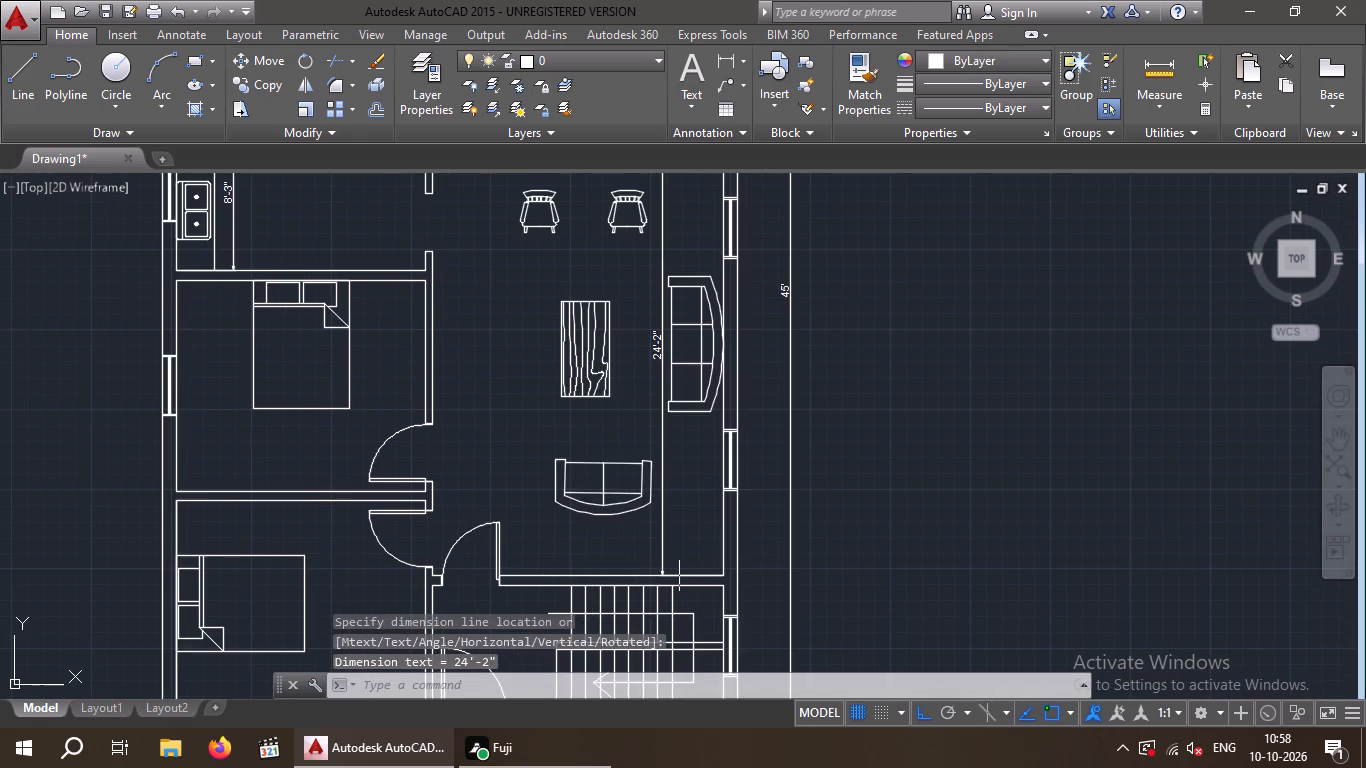
Add a vertical linear dimension for the depth of the bedroom below the kitchen, placed beside its left wall.
scroll(668, 554, "down", 1)
middle_click_drag(597, 547, 591, 532)
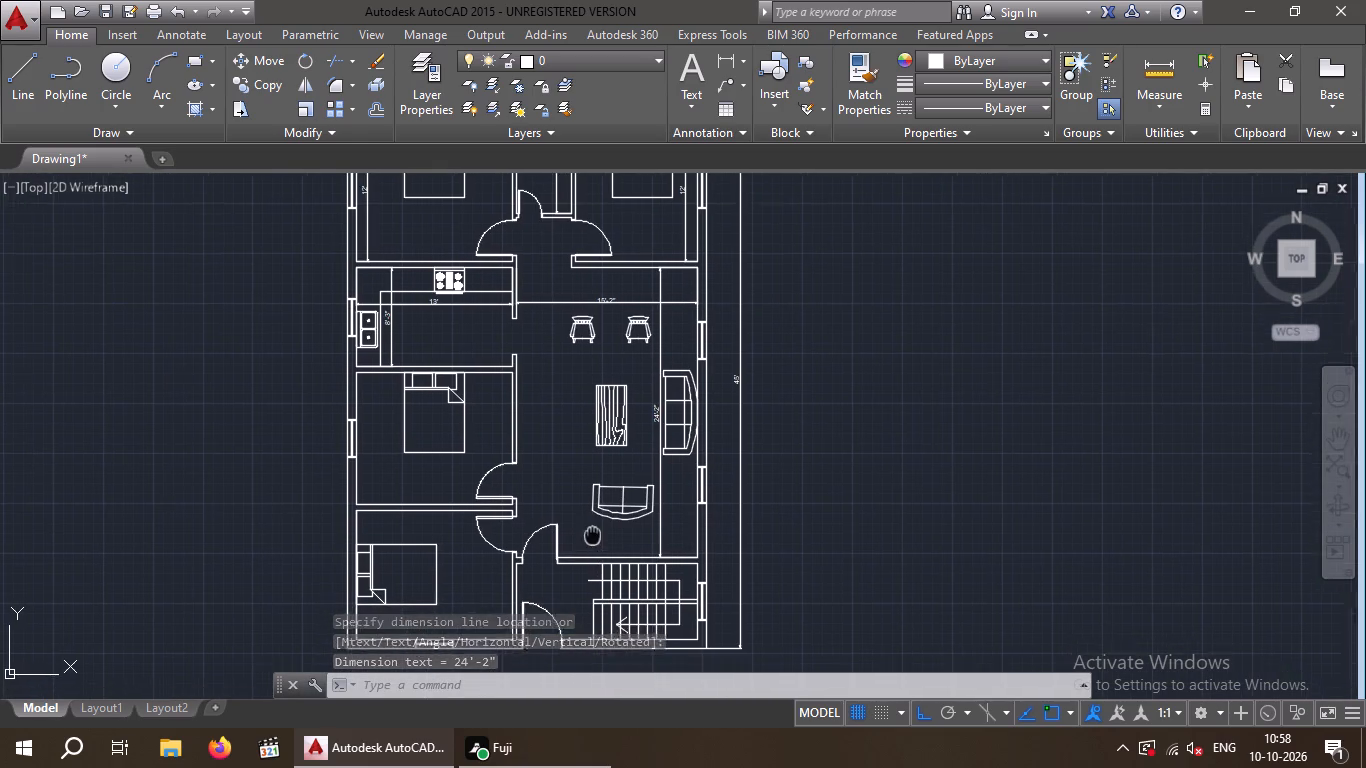
middle_click_drag(591, 532, 585, 473)
middle_click(585, 473)
key("space")
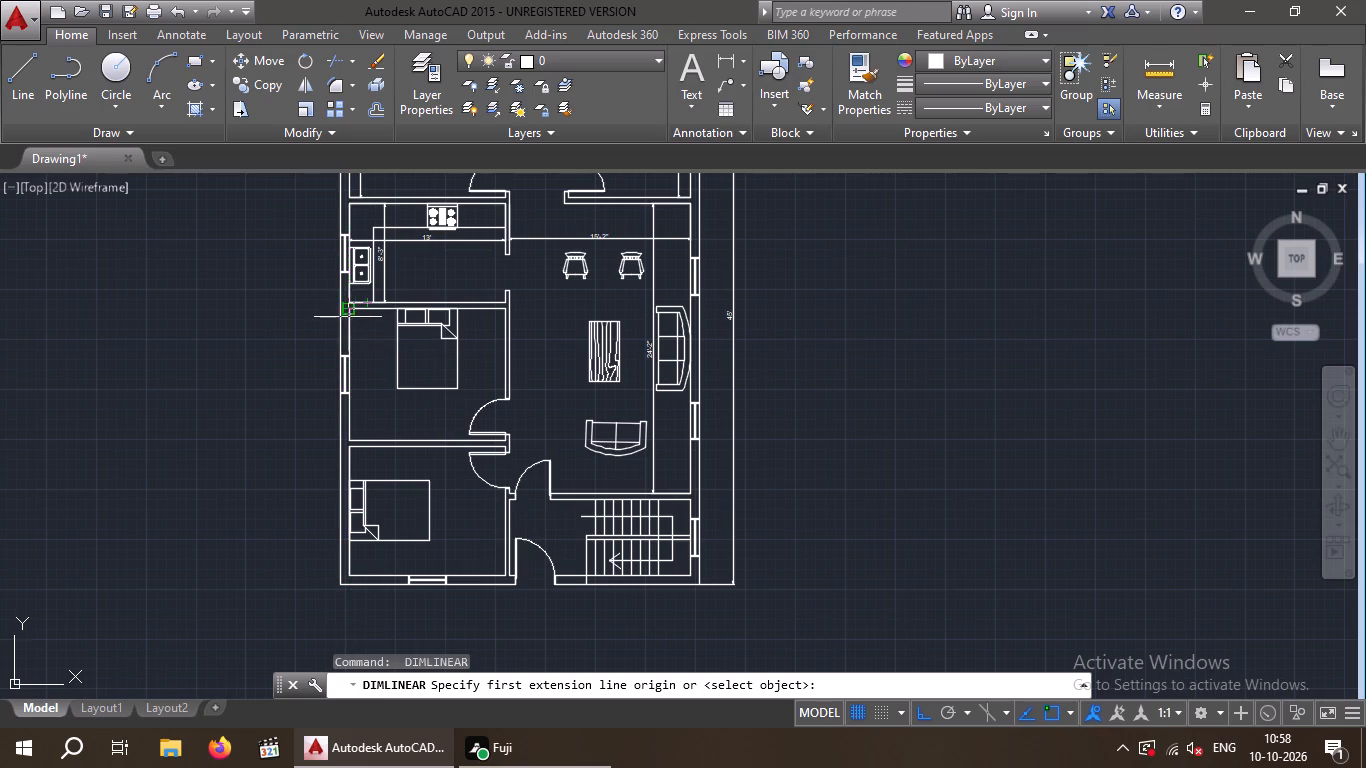
scroll(348, 317, "down", 1)
scroll(348, 317, "up", 2)
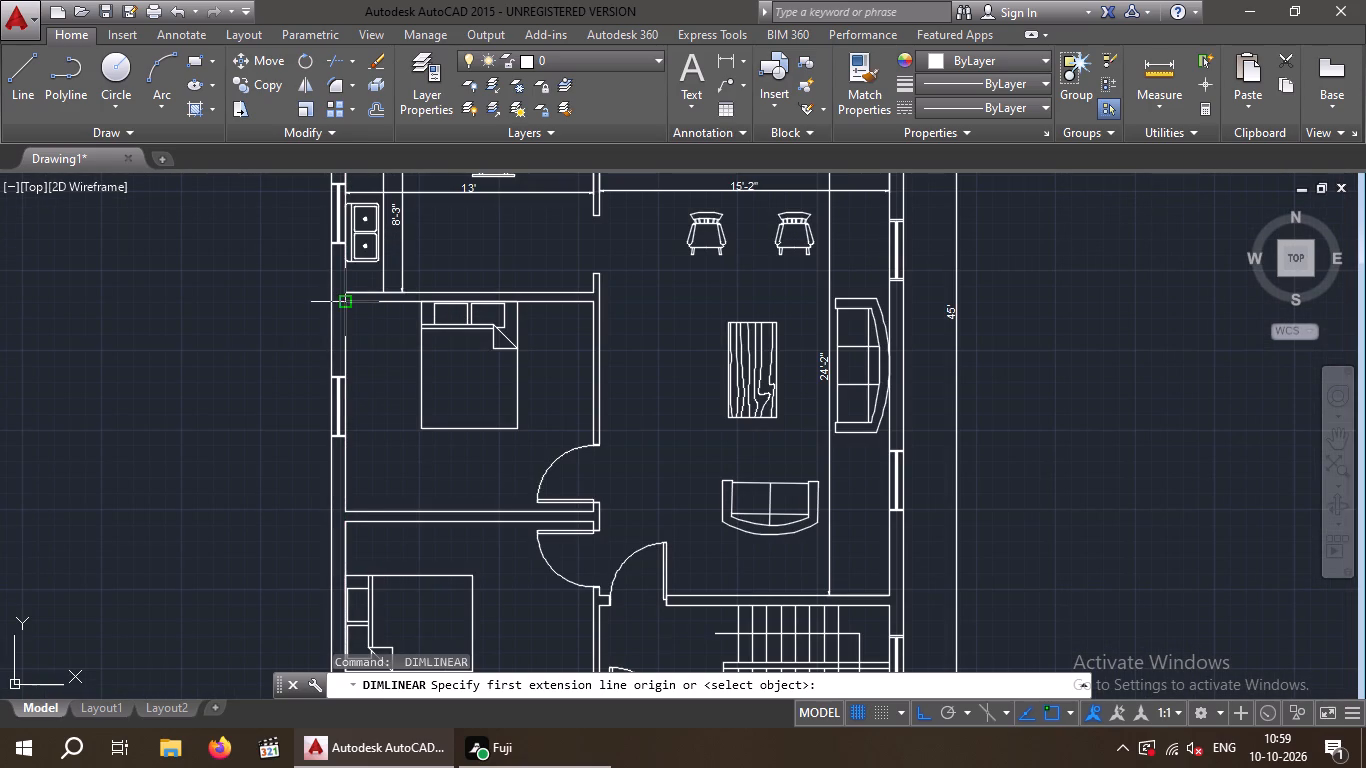
left_click_drag(345, 296, 353, 326)
left_click(346, 512)
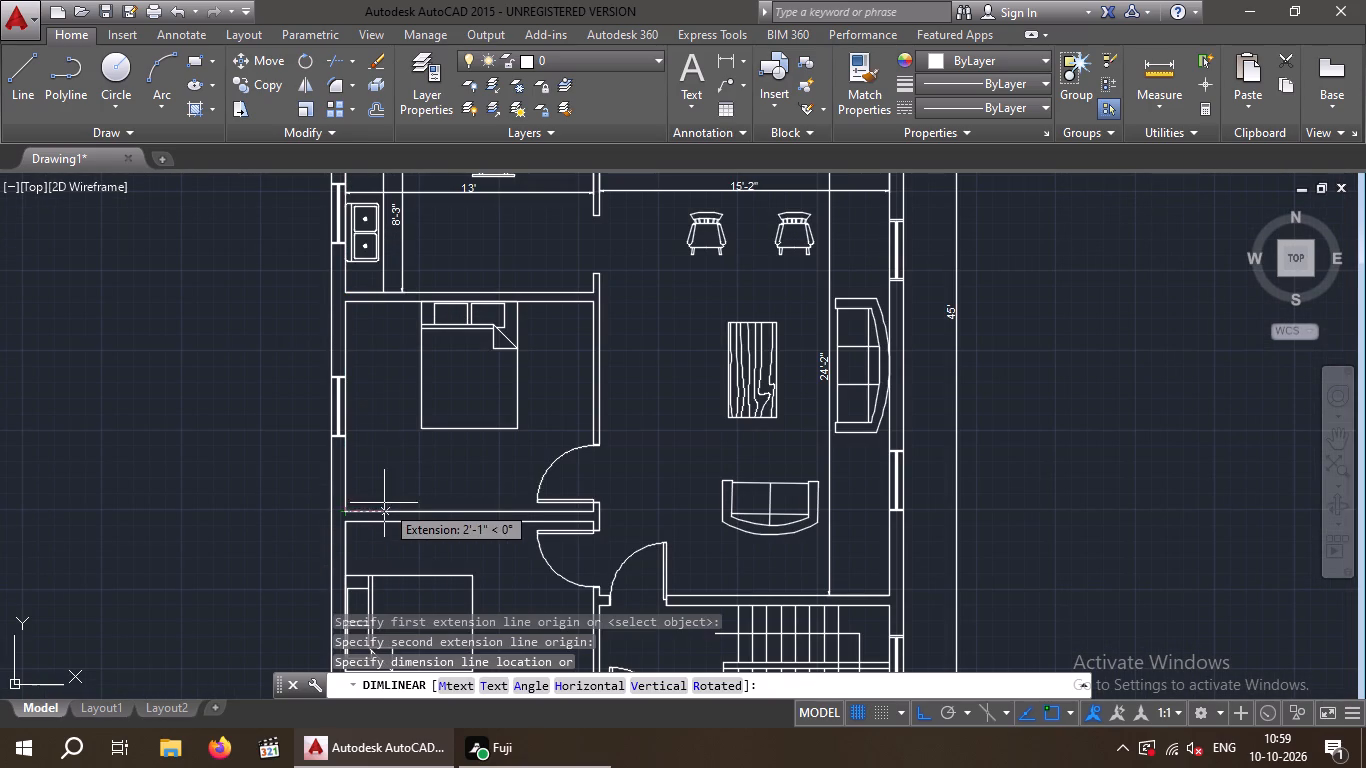
left_click(370, 502)
Add a horizontal linear dimension for the inside width of the bedroom below the kitchen, placed across the bed.
key("space")
key("space")
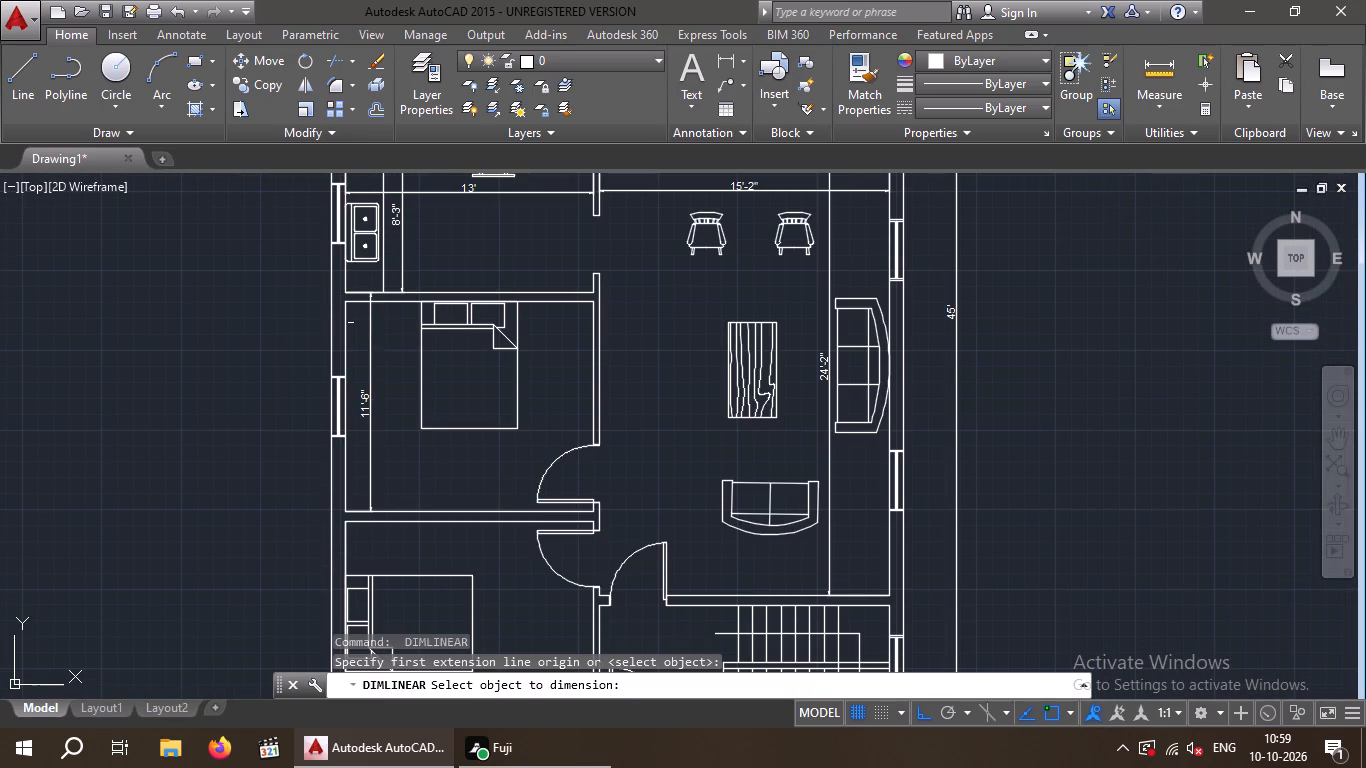
key("space")
key("space")
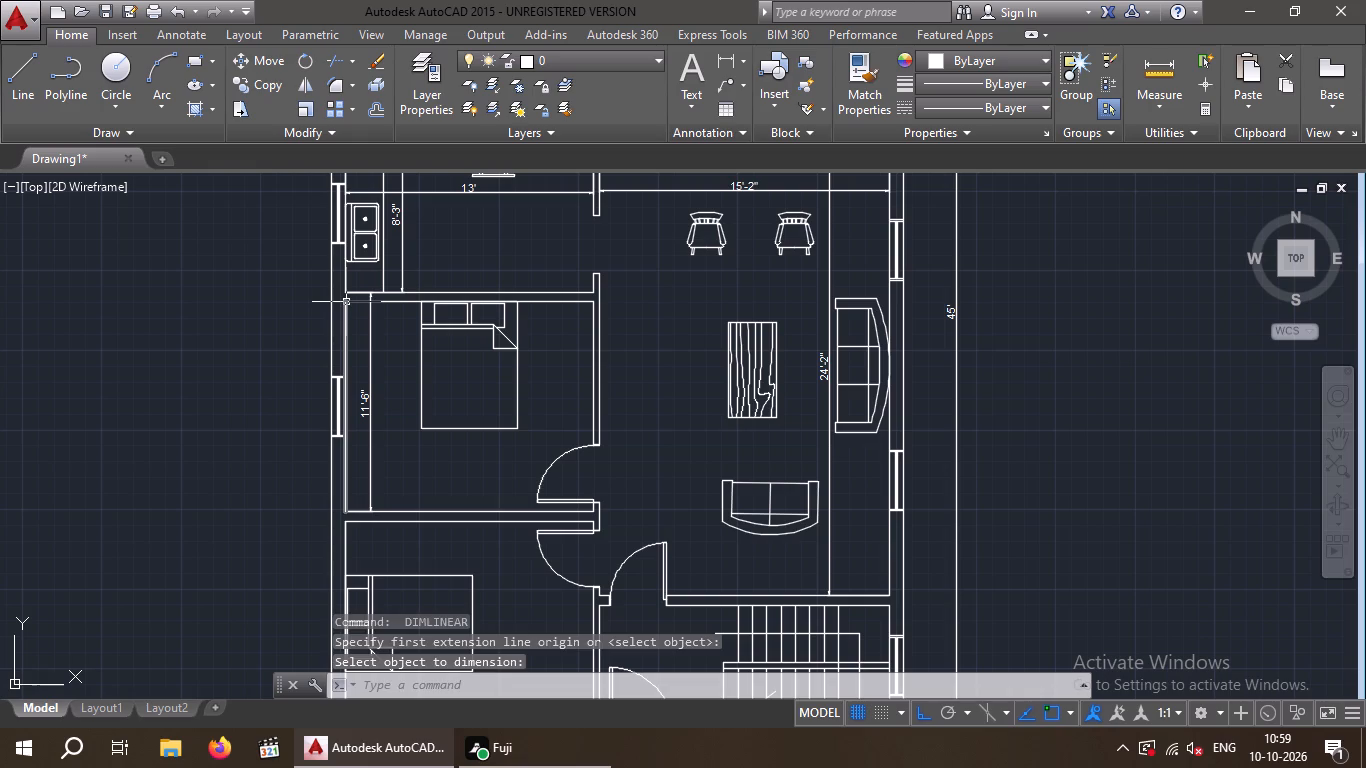
left_click(352, 310)
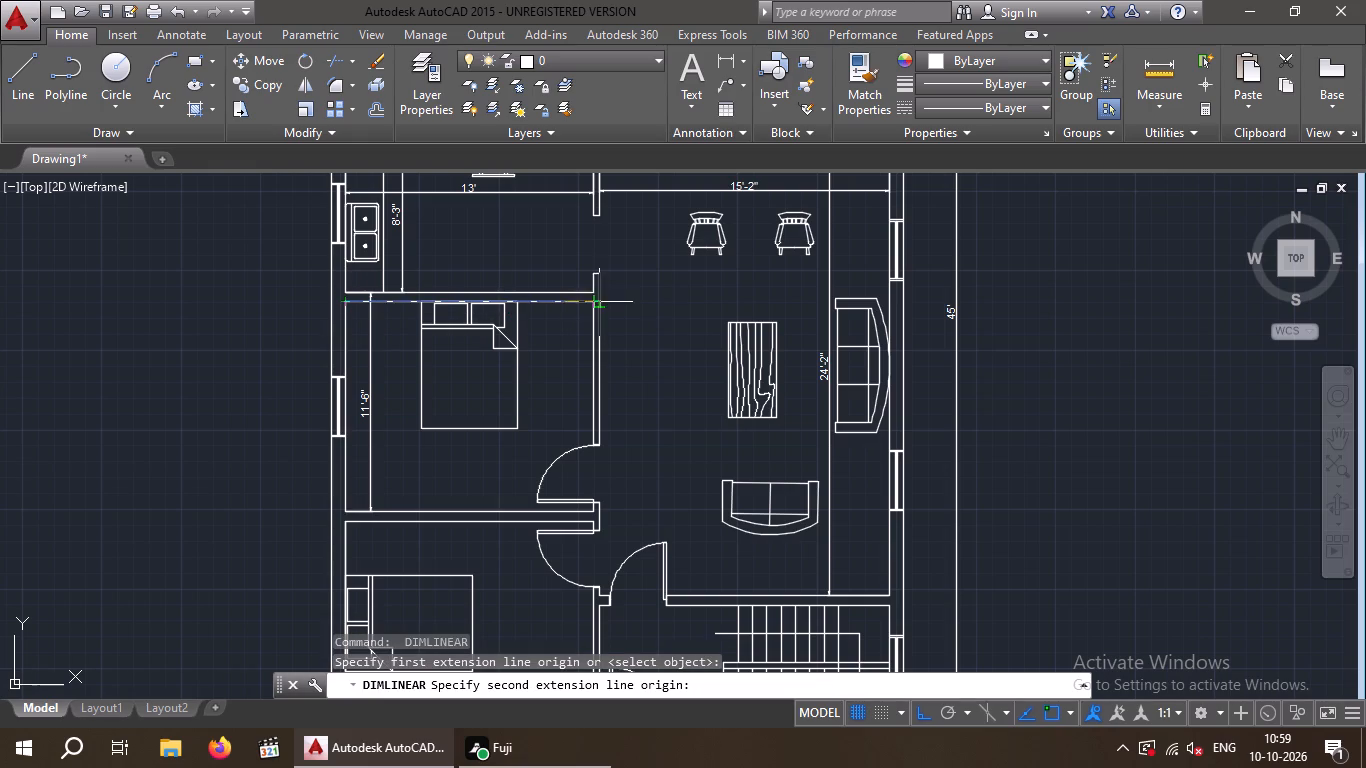
left_click_drag(589, 298, 584, 310)
left_click(553, 373)
Add a horizontal linear dimension for the bottom-left bedroom's inside width, placed between the top wall and the bed.
key("space")
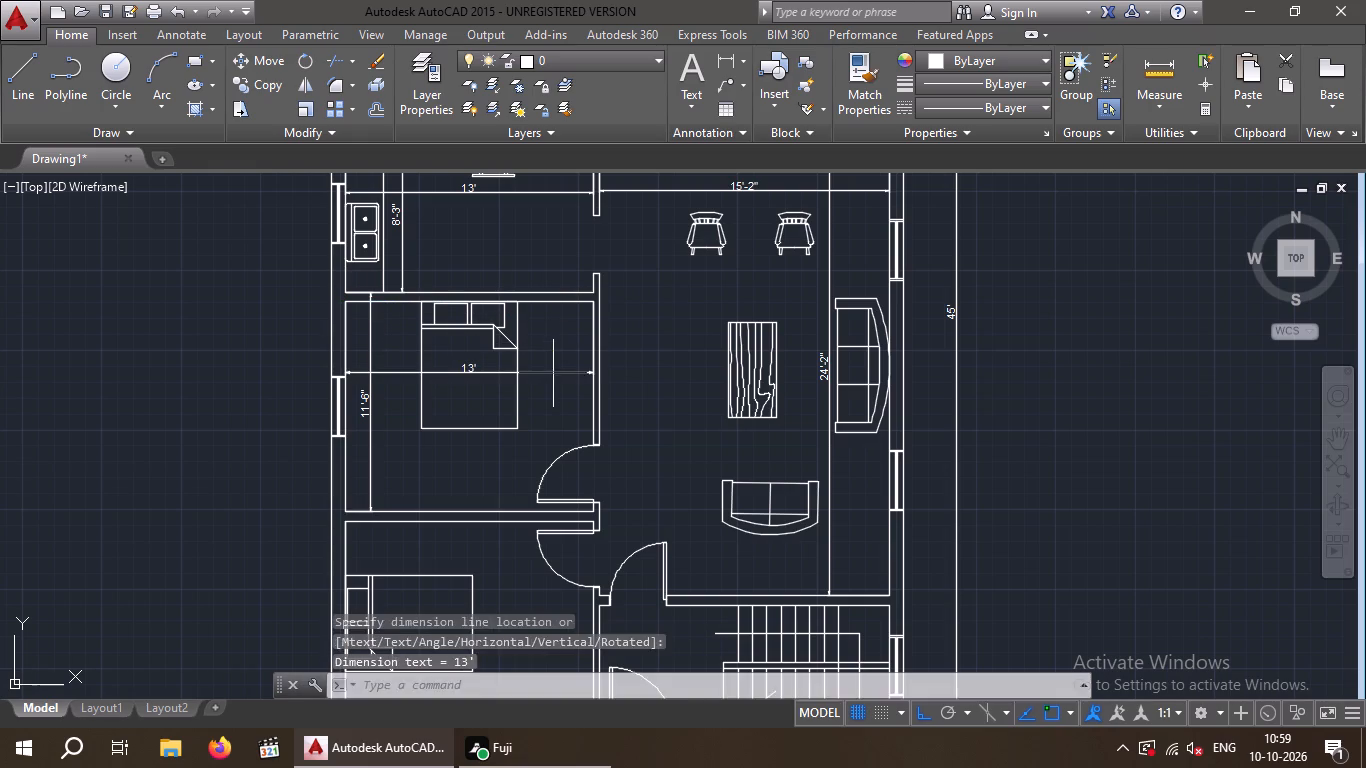
middle_click_drag(451, 453, 433, 299)
key("space")
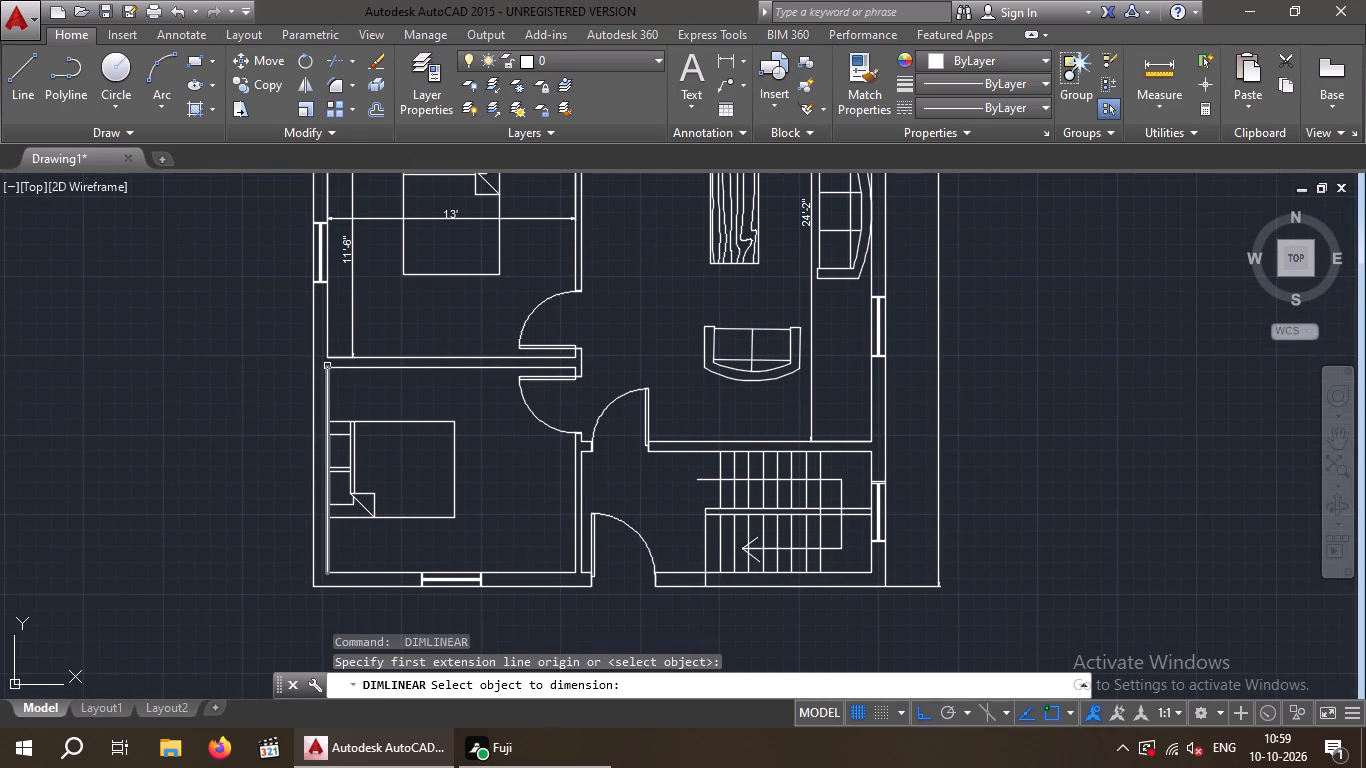
key("space")
key("space")
left_click(324, 364)
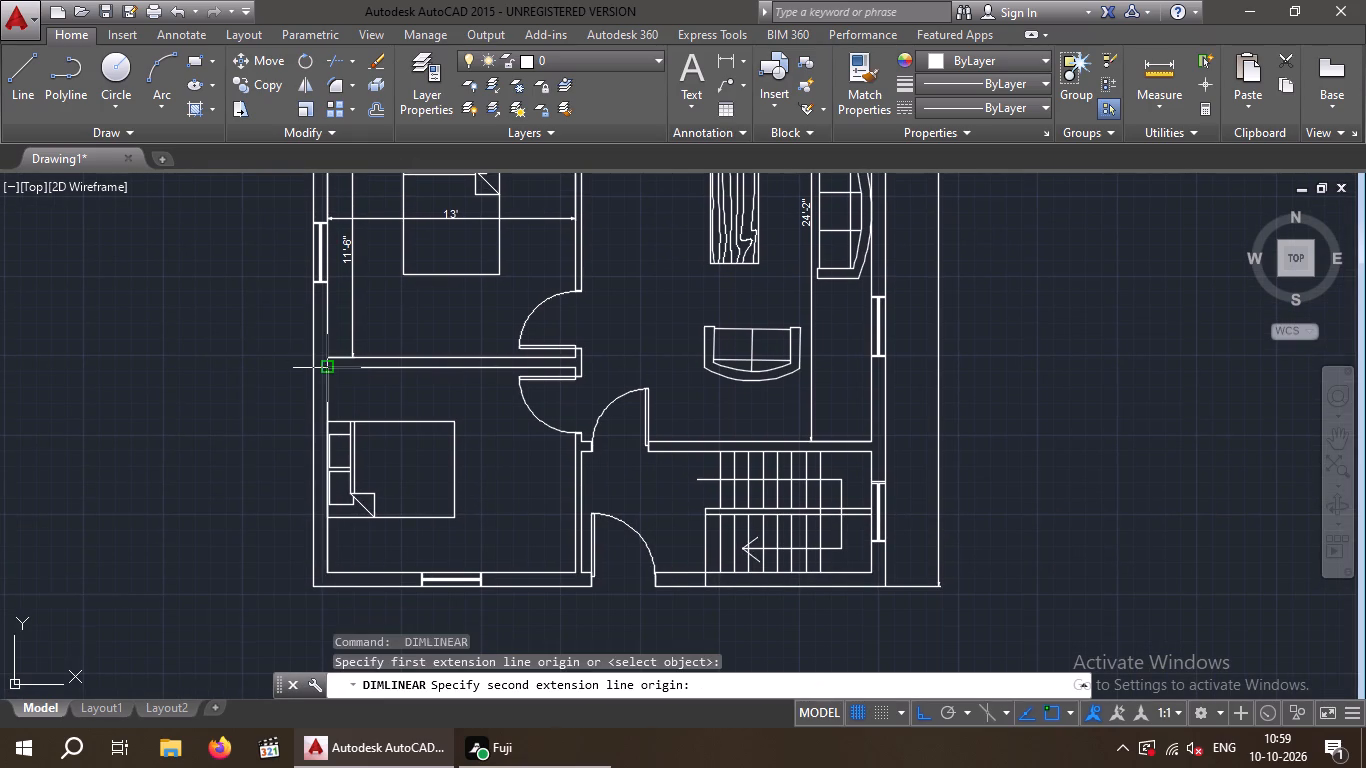
left_click(573, 366)
left_click(535, 398)
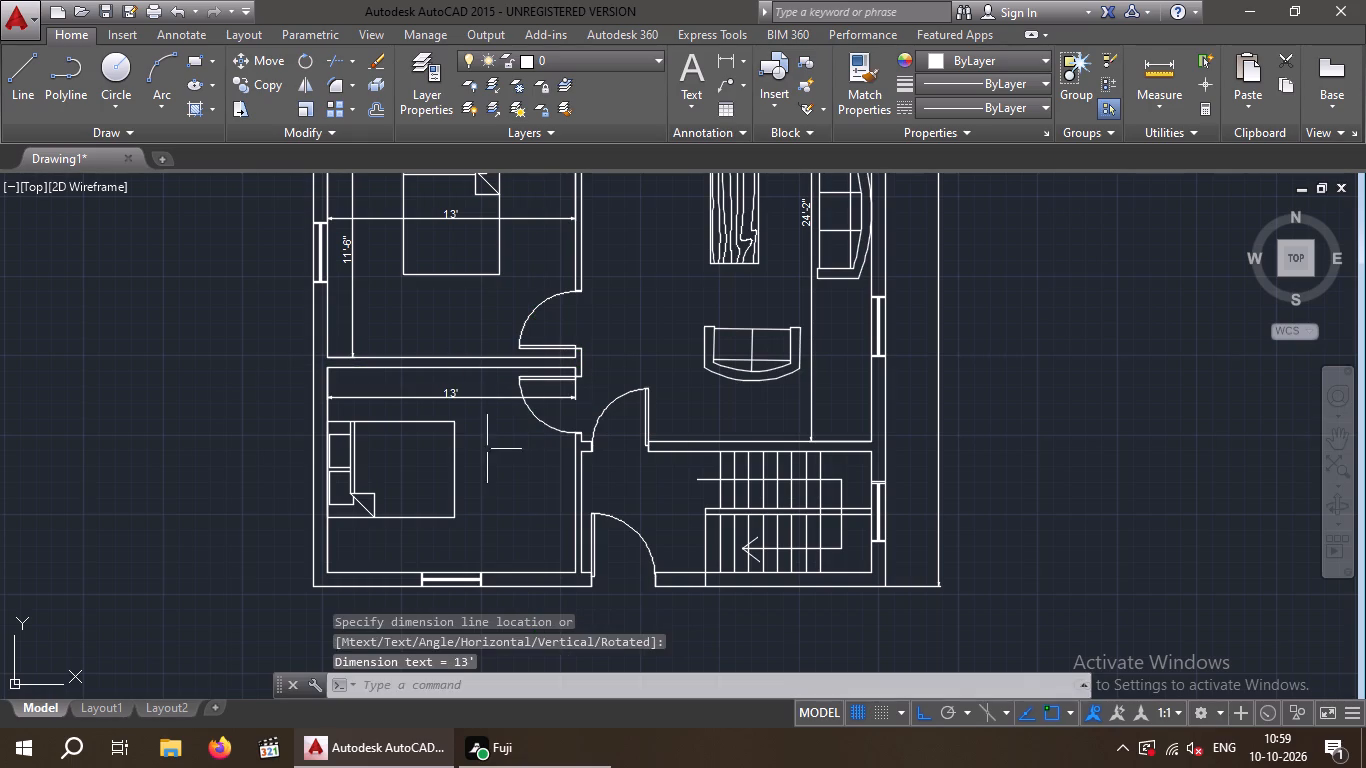
Add a vertical linear dimension for the bottom-left bedroom's inside depth, placed across the bed.
key("space")
key("space")
key("space")
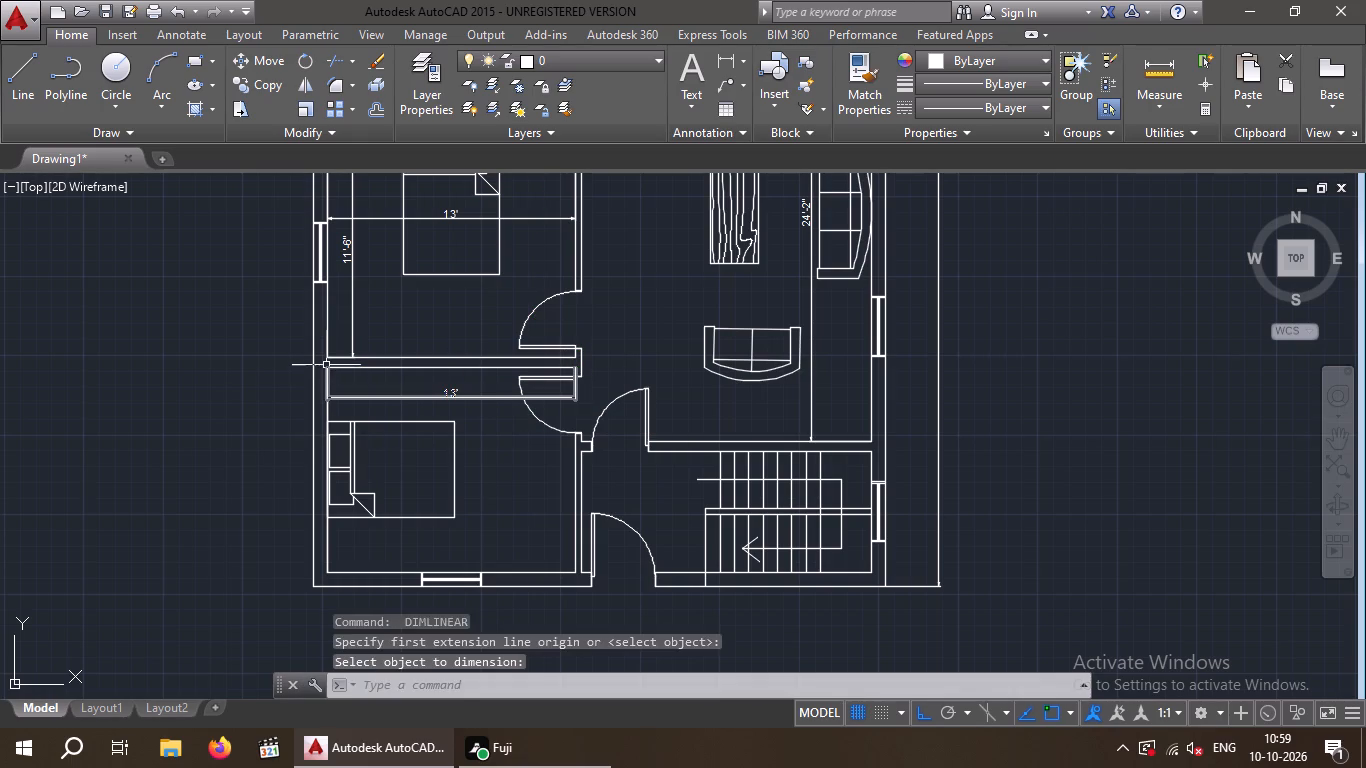
key("space")
left_click_drag(329, 368, 330, 380)
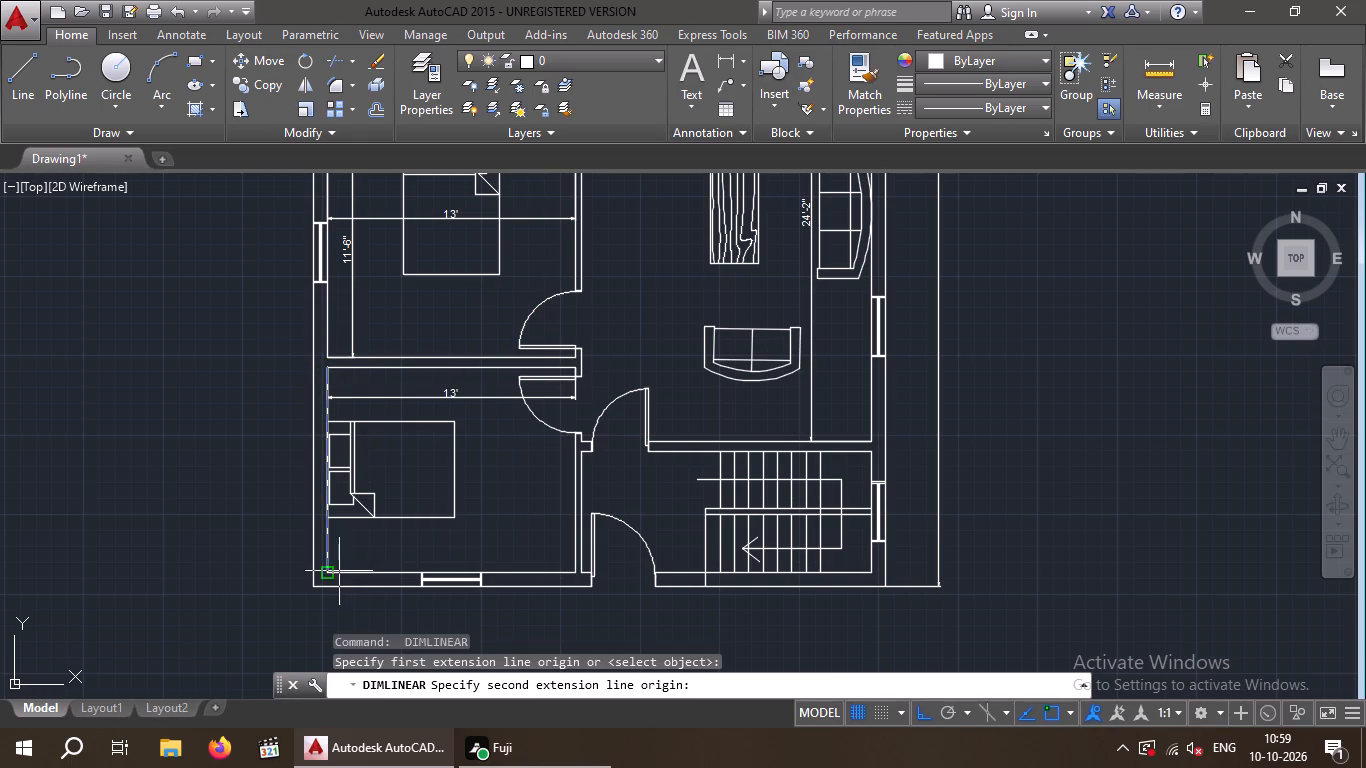
left_click(323, 568)
left_click(393, 543)
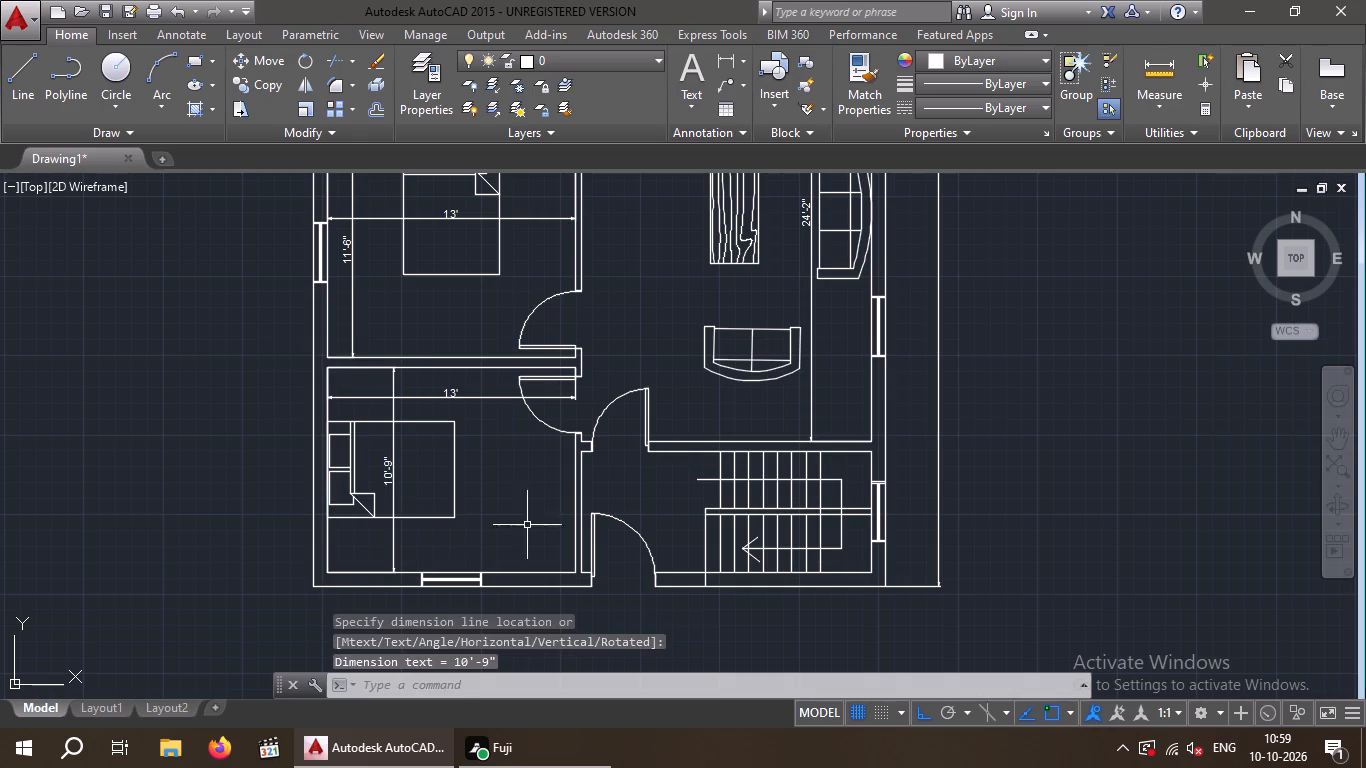
Add a horizontal linear dimension from the entrance door opening to the staircase's right inner wall, placed across the lower flight just above the bottom wall.
scroll(528, 512, "down", 1)
middle_click_drag(528, 511, 431, 552)
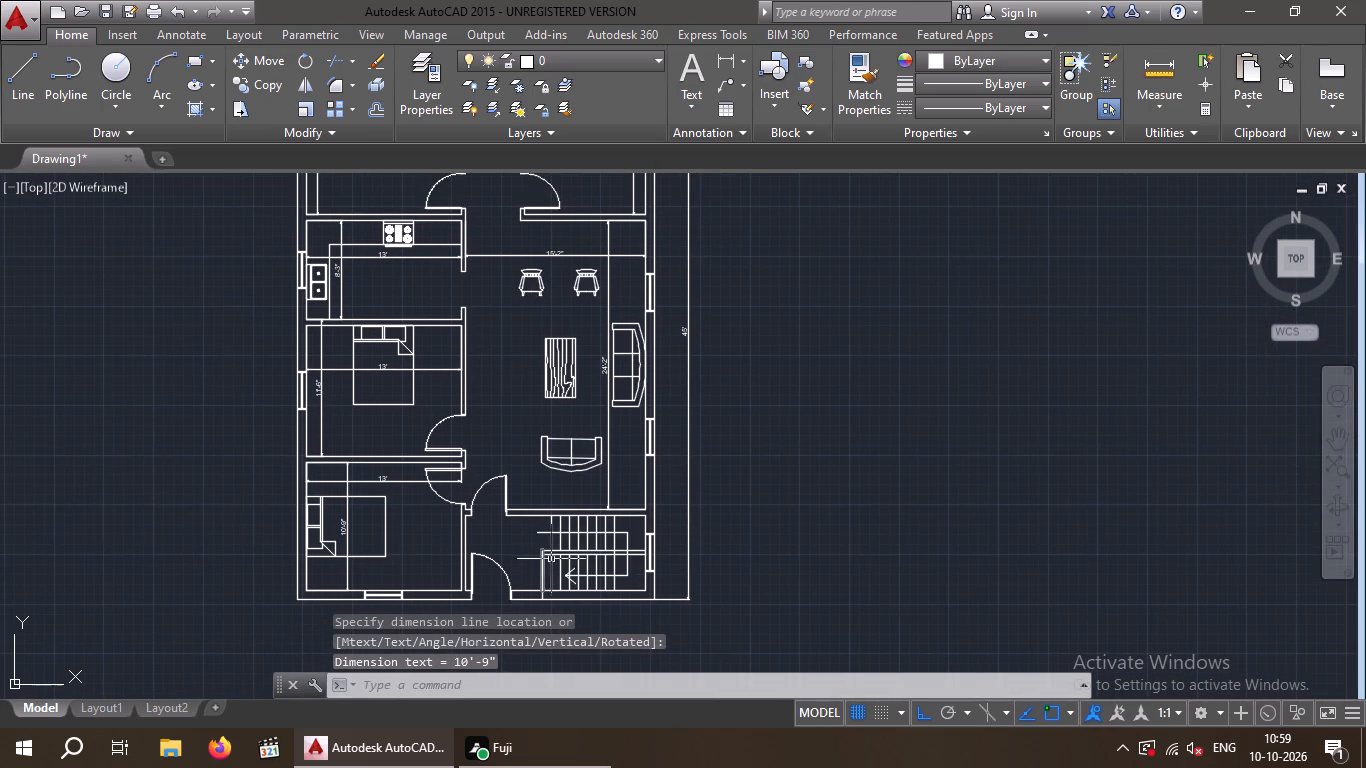
middle_click_drag(647, 501, 622, 539)
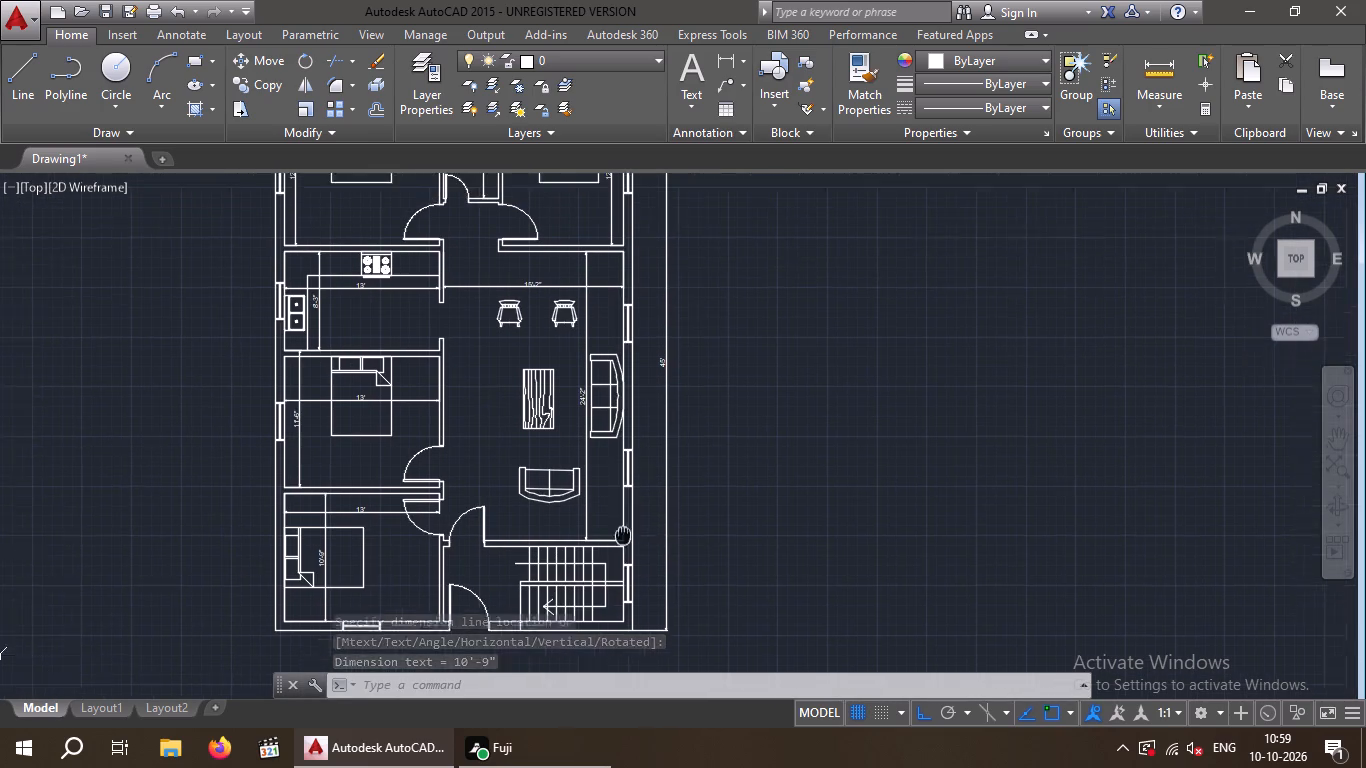
middle_click_drag(622, 539, 596, 588)
middle_click(704, 518)
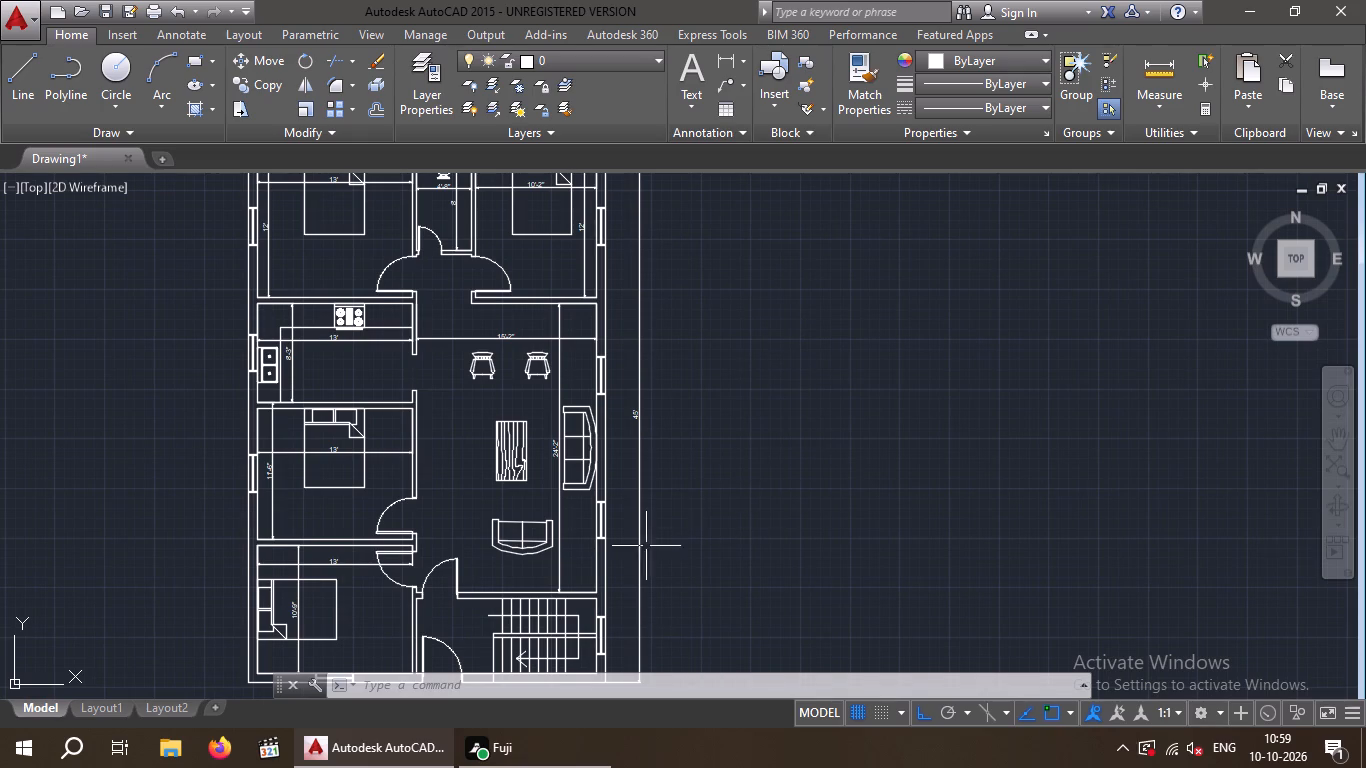
middle_click_drag(549, 572, 534, 440)
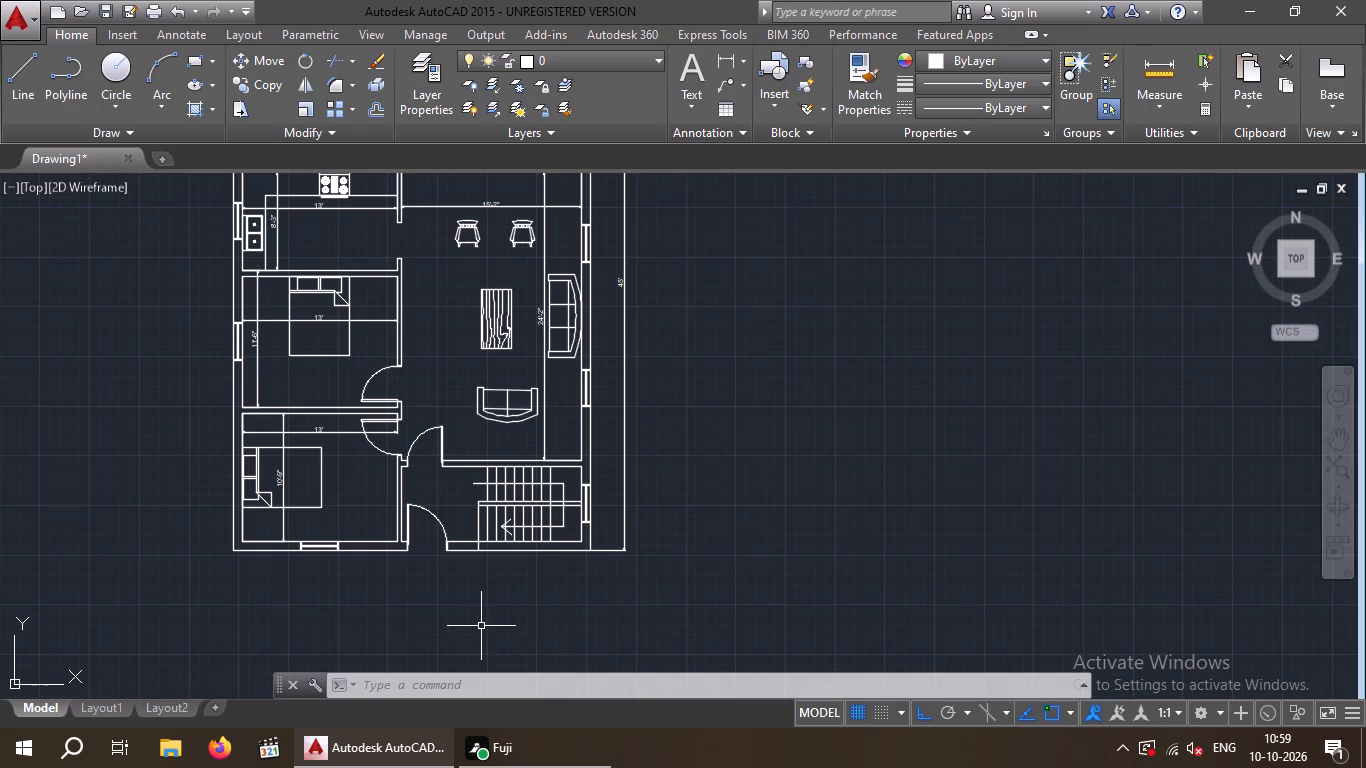
key("space")
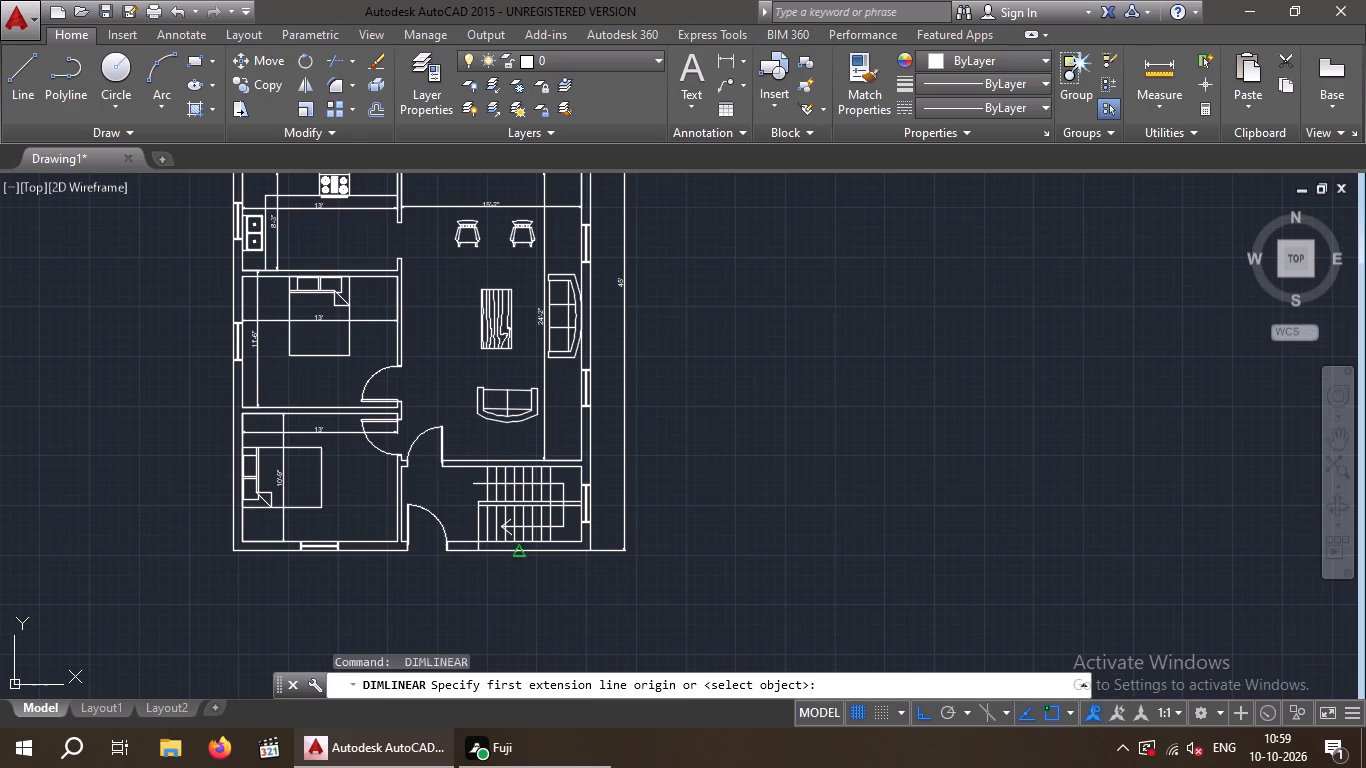
scroll(449, 541, "up", 4)
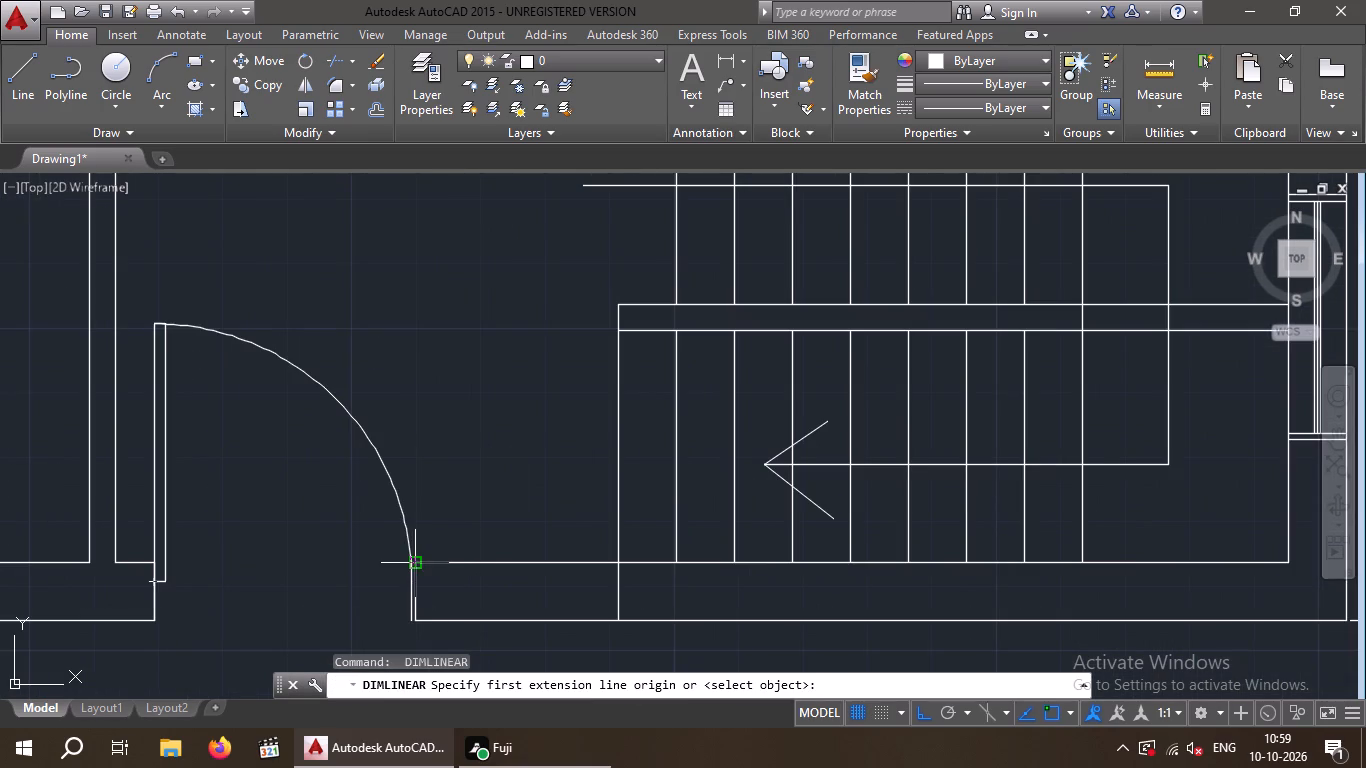
left_click_drag(416, 564, 450, 582)
left_click(1295, 562)
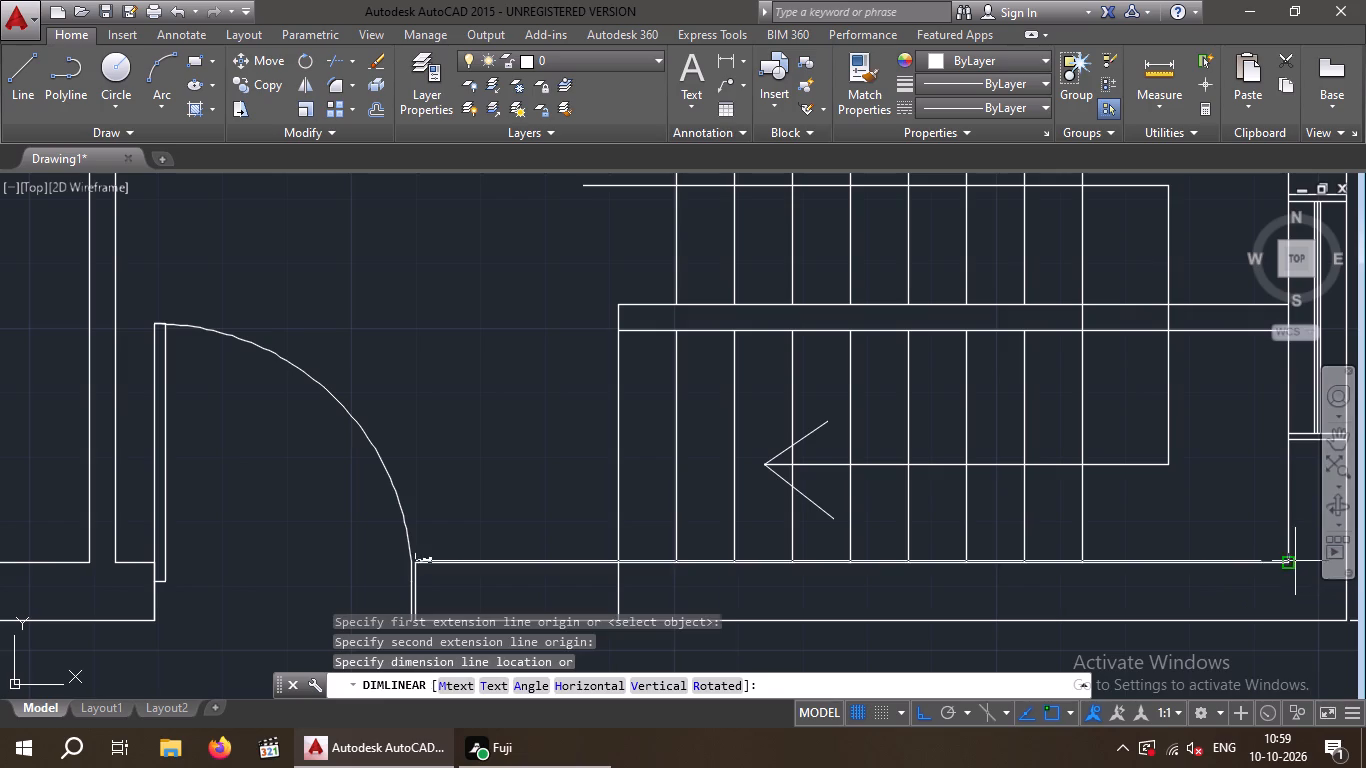
left_click(1241, 513)
scroll(1092, 528, "down", 1)
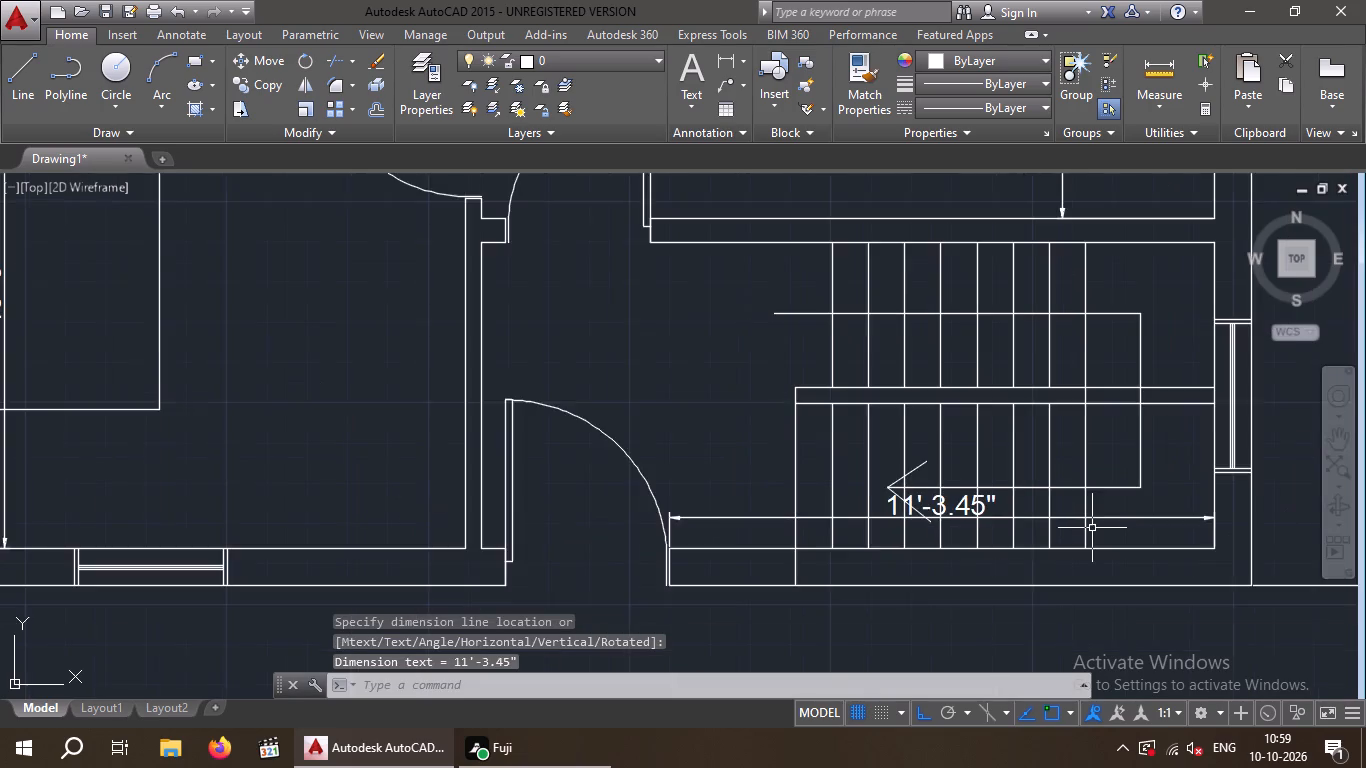
middle_click_drag(1092, 528, 929, 597)
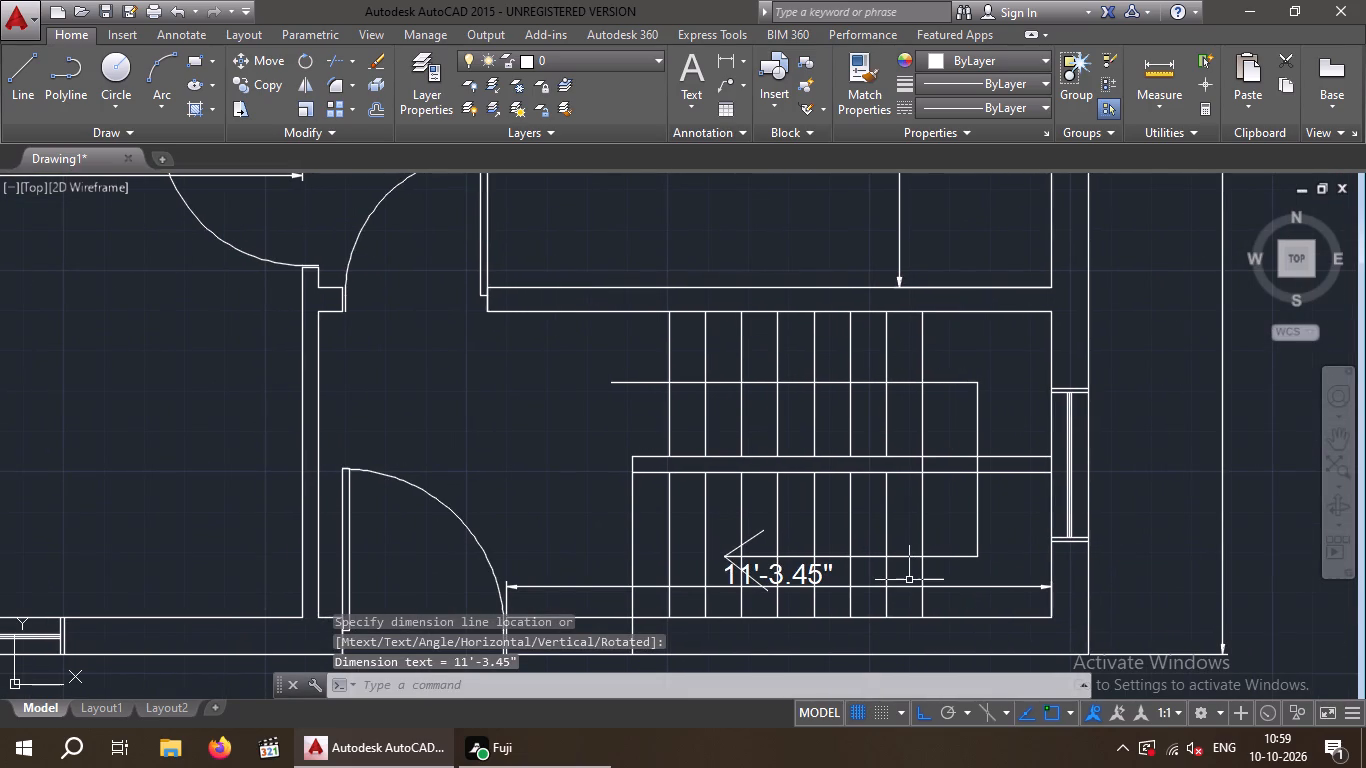
Add a vertical linear dimension for the staircase area's inside depth, placed just inside its right wall.
key("space")
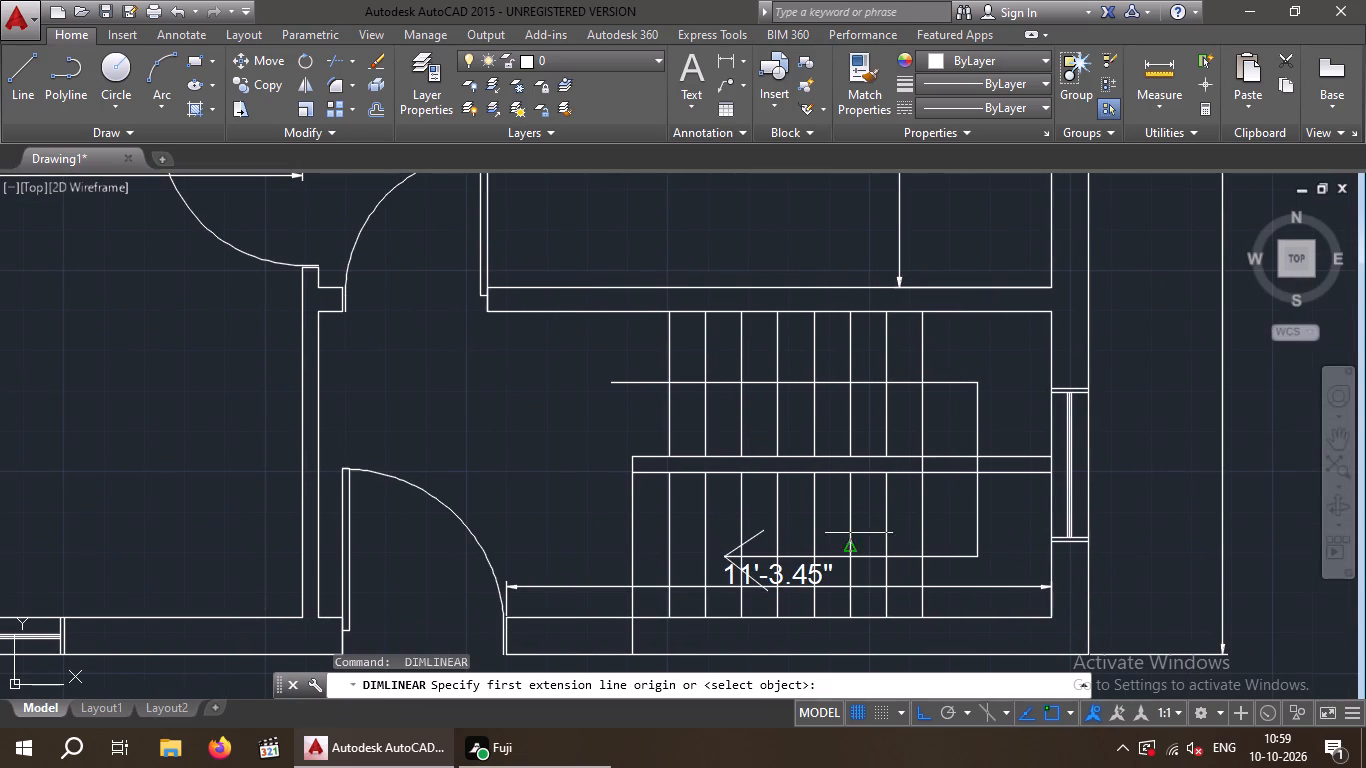
left_click(1055, 309)
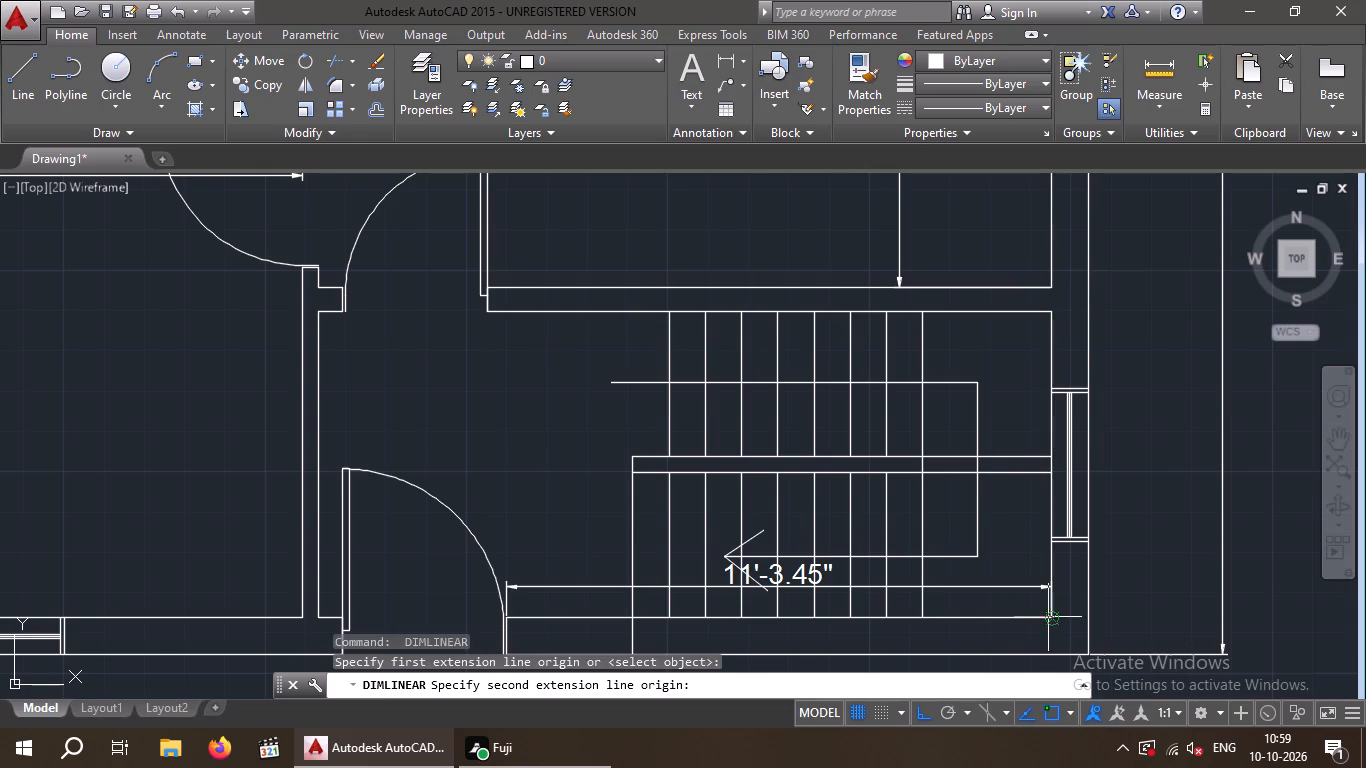
left_click(1048, 617)
left_click(1010, 612)
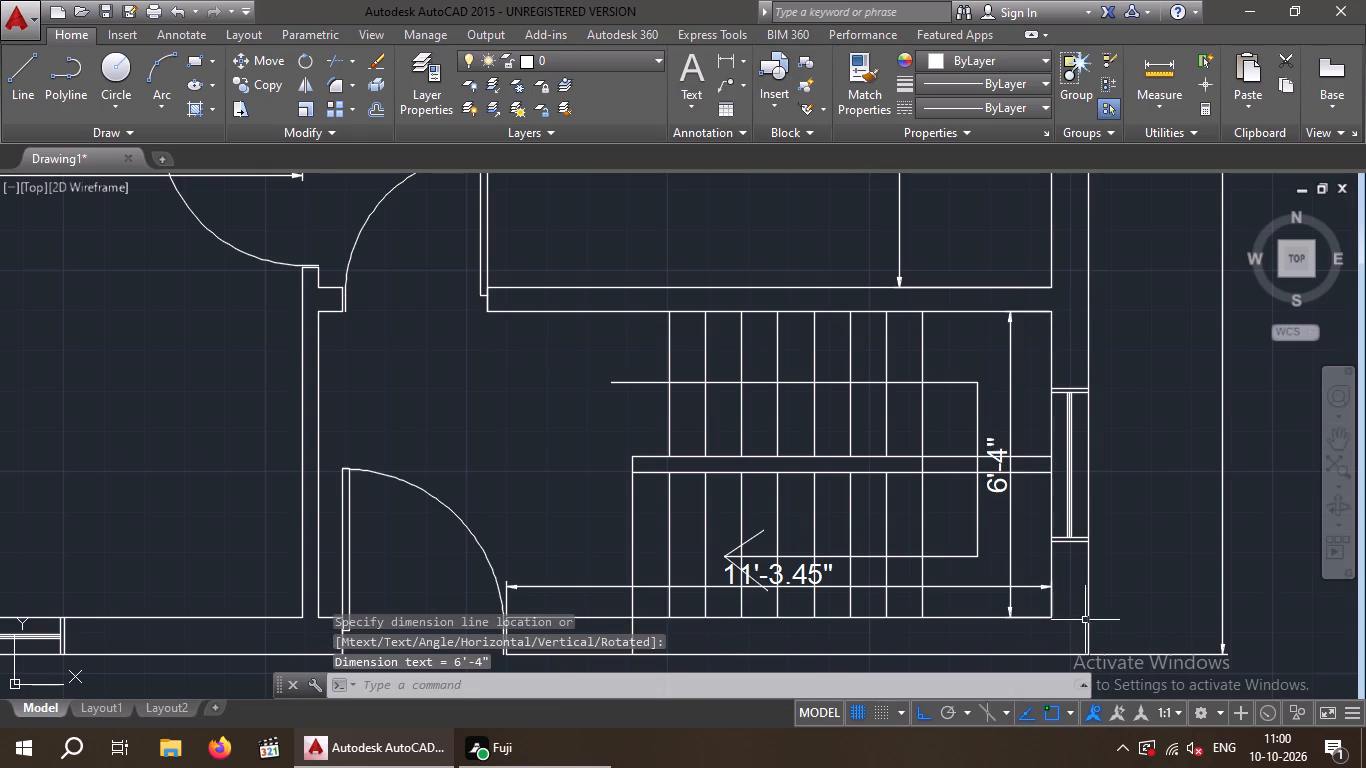
key("Escape")
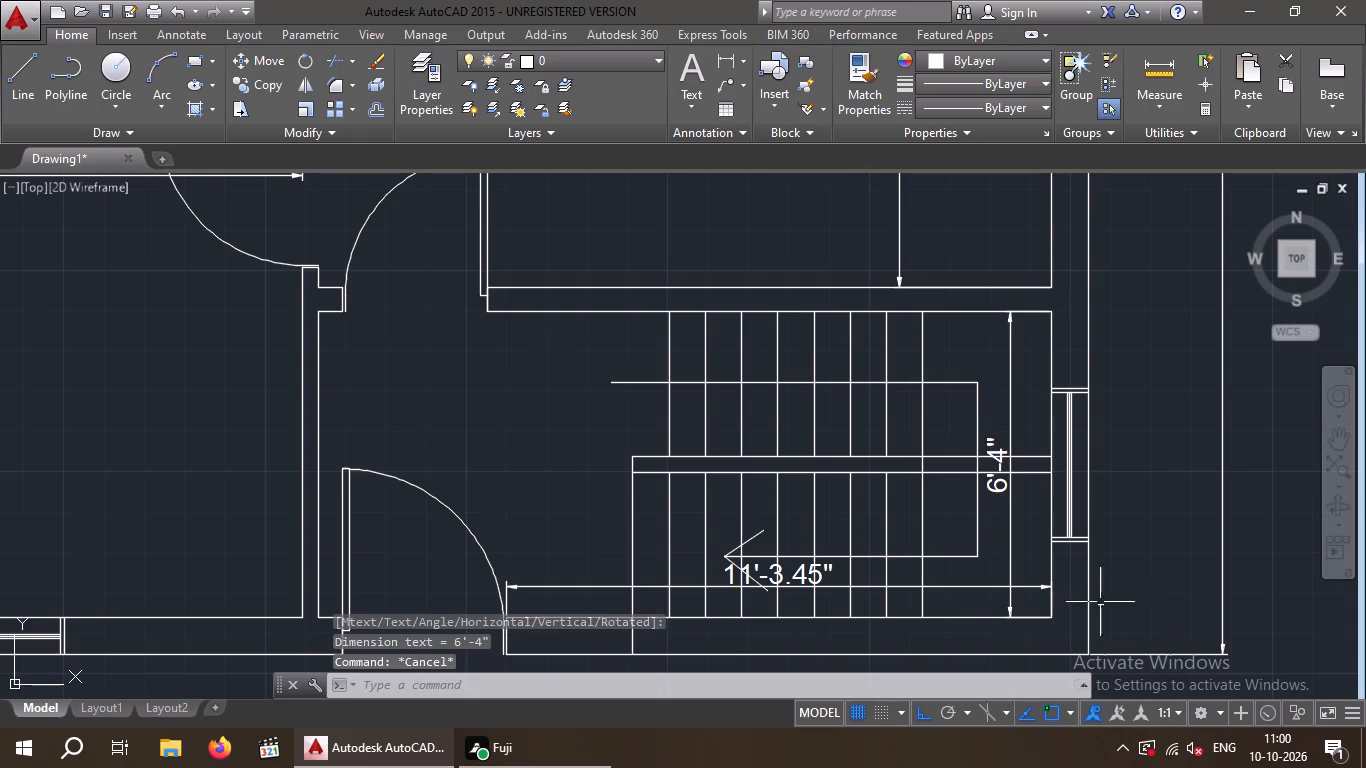
scroll(1005, 585, "down", 2)
middle_click_drag(1004, 579, 778, 578)
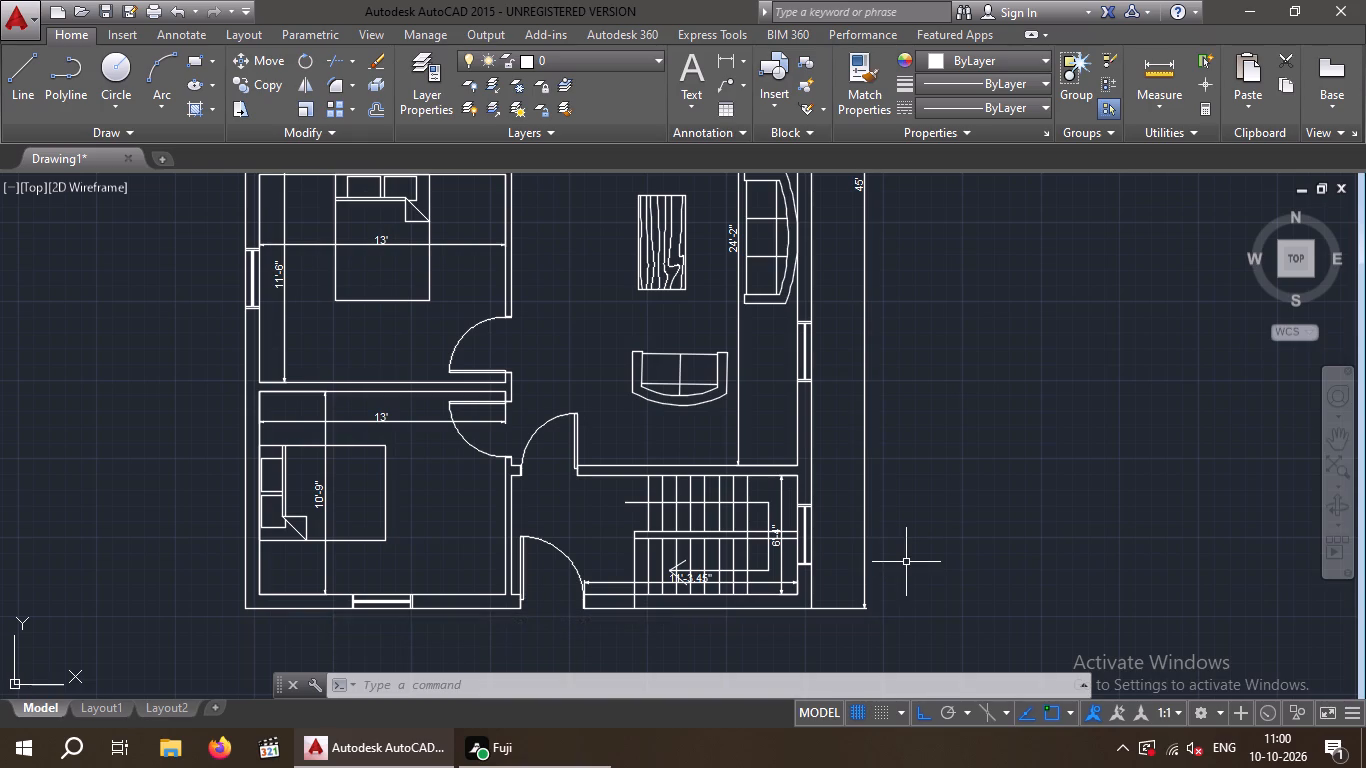
key("Escape")
key("Escape")
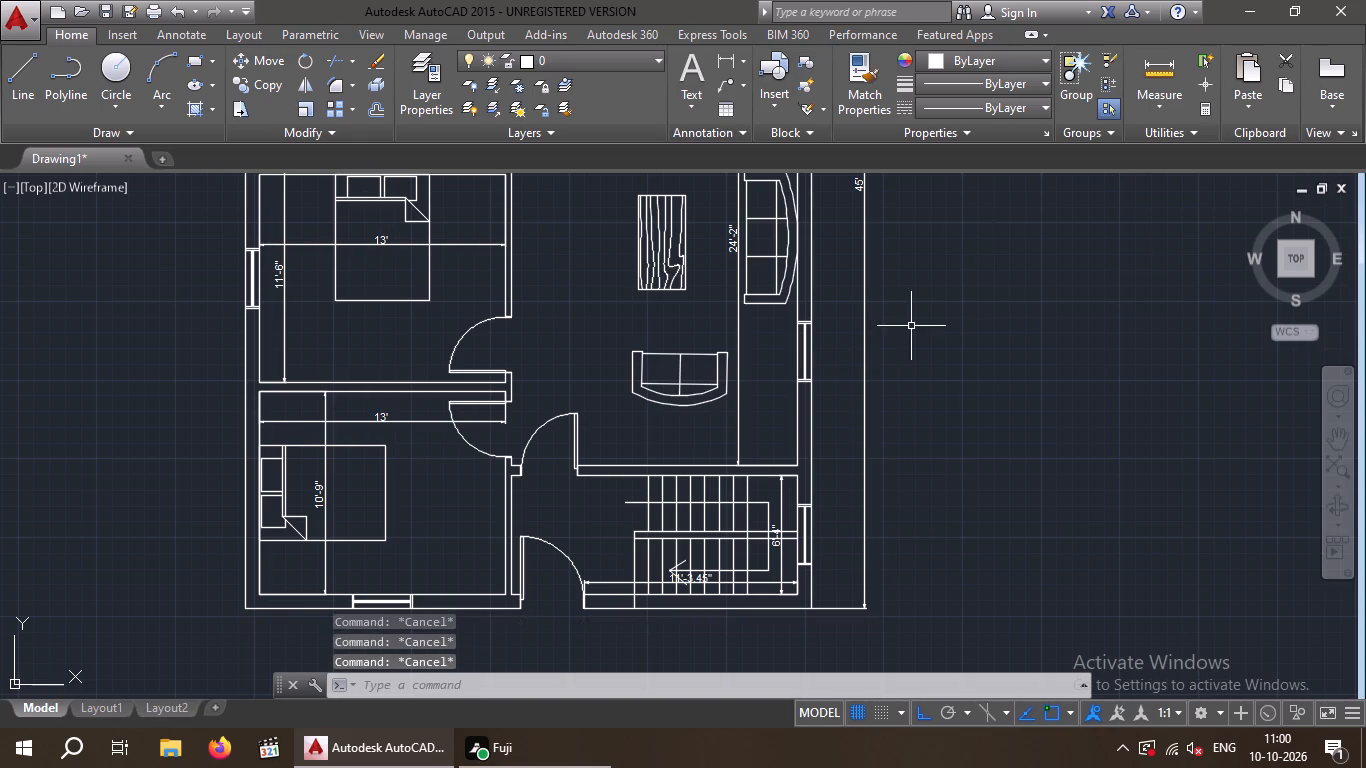
Create a wide multiline text box in the empty space to the right of the floor plan and enter the letter D.
middle_click_drag(906, 323, 586, 405)
scroll(581, 400, "down", 2)
scroll(581, 400, "up", 2)
middle_click_drag(560, 424, 446, 509)
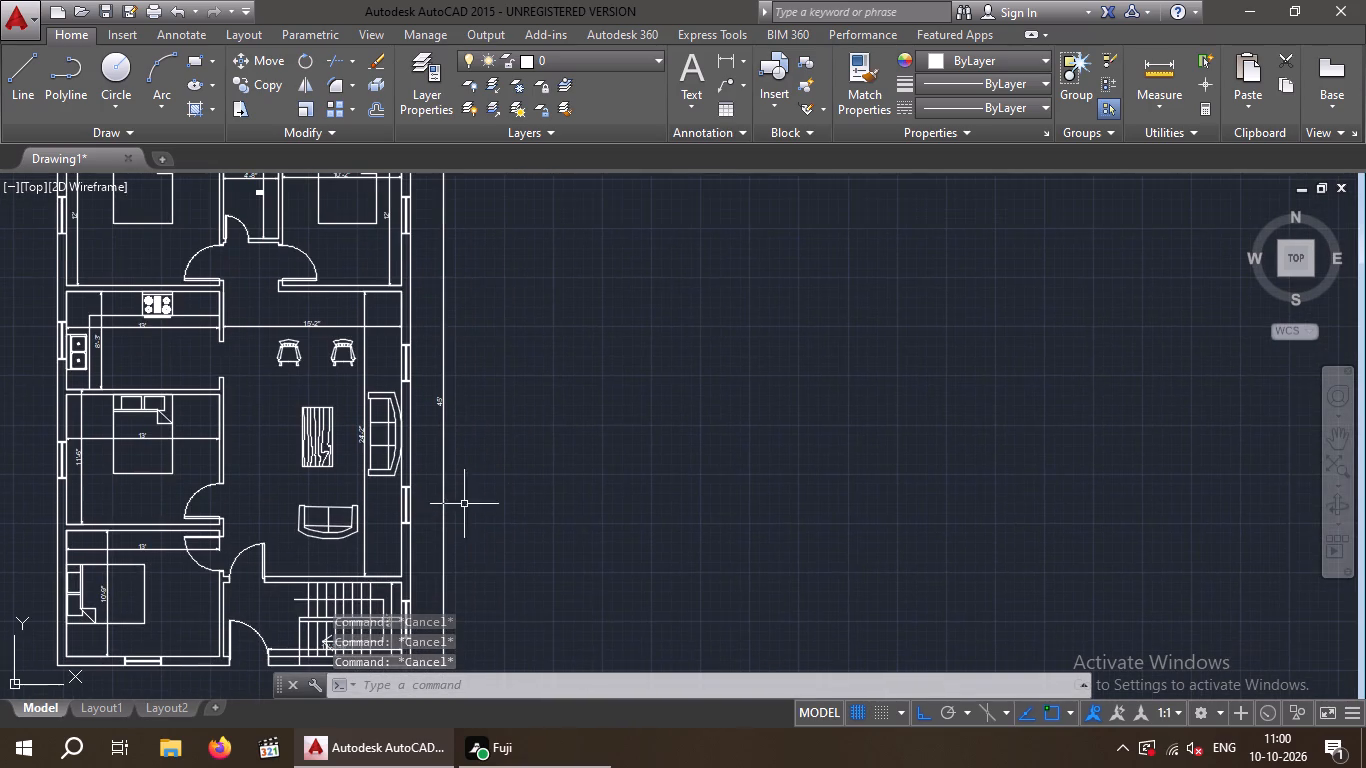
left_click(693, 63)
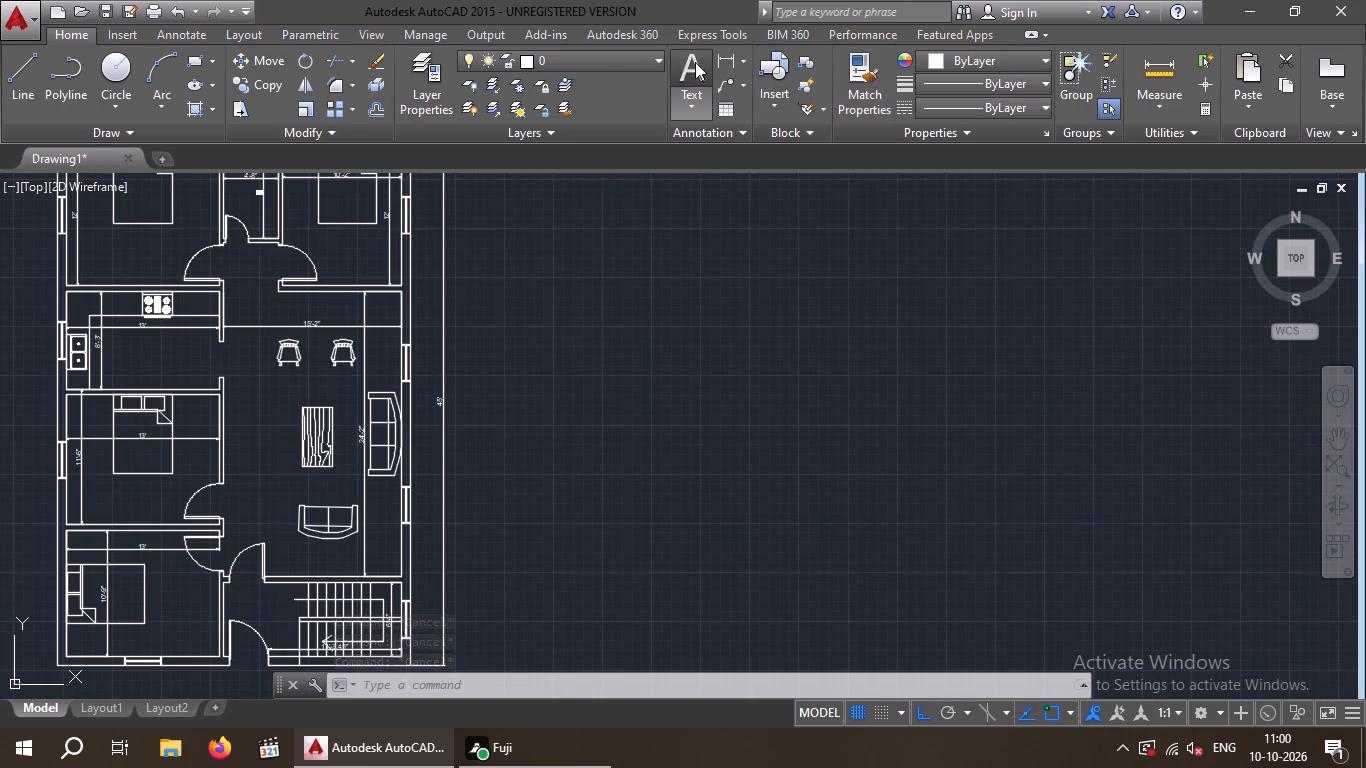
left_click(800, 318)
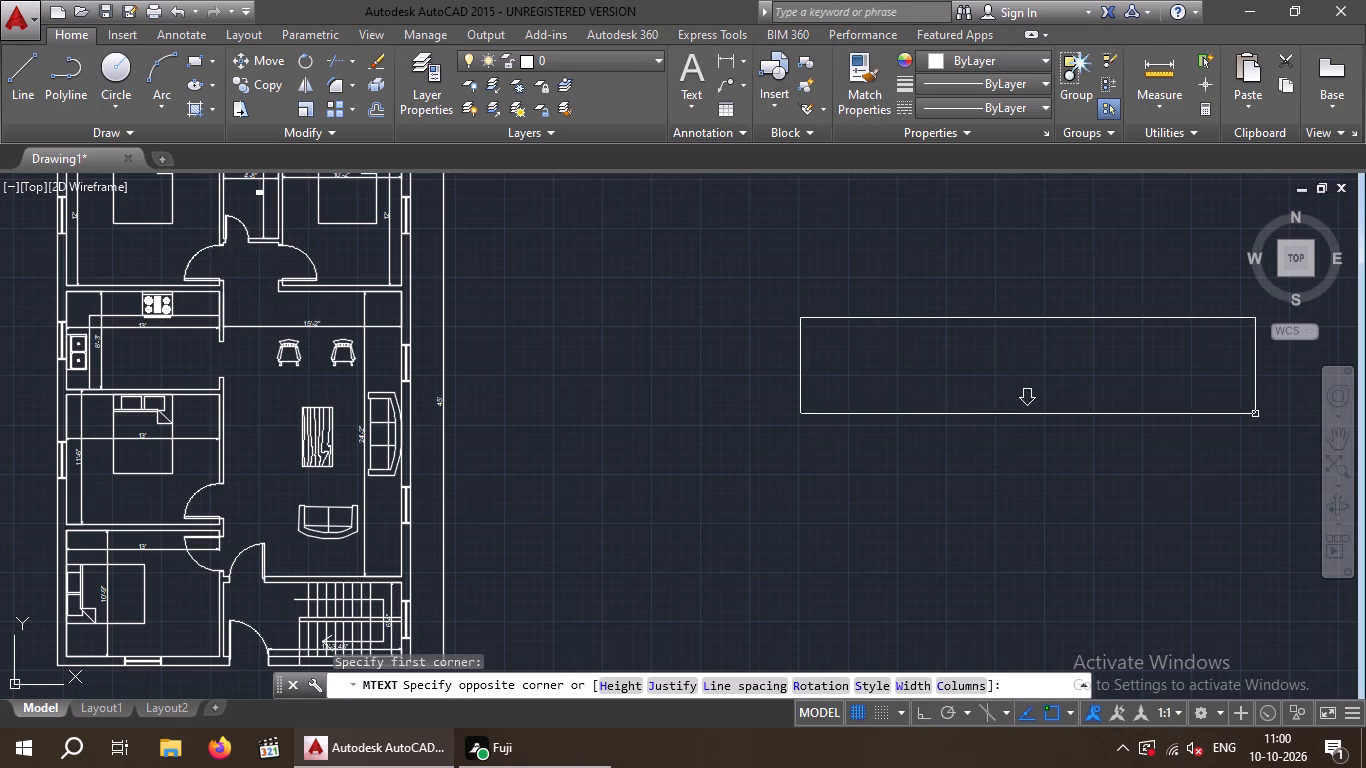
left_click(1263, 408)
scroll(982, 435, "down", 2)
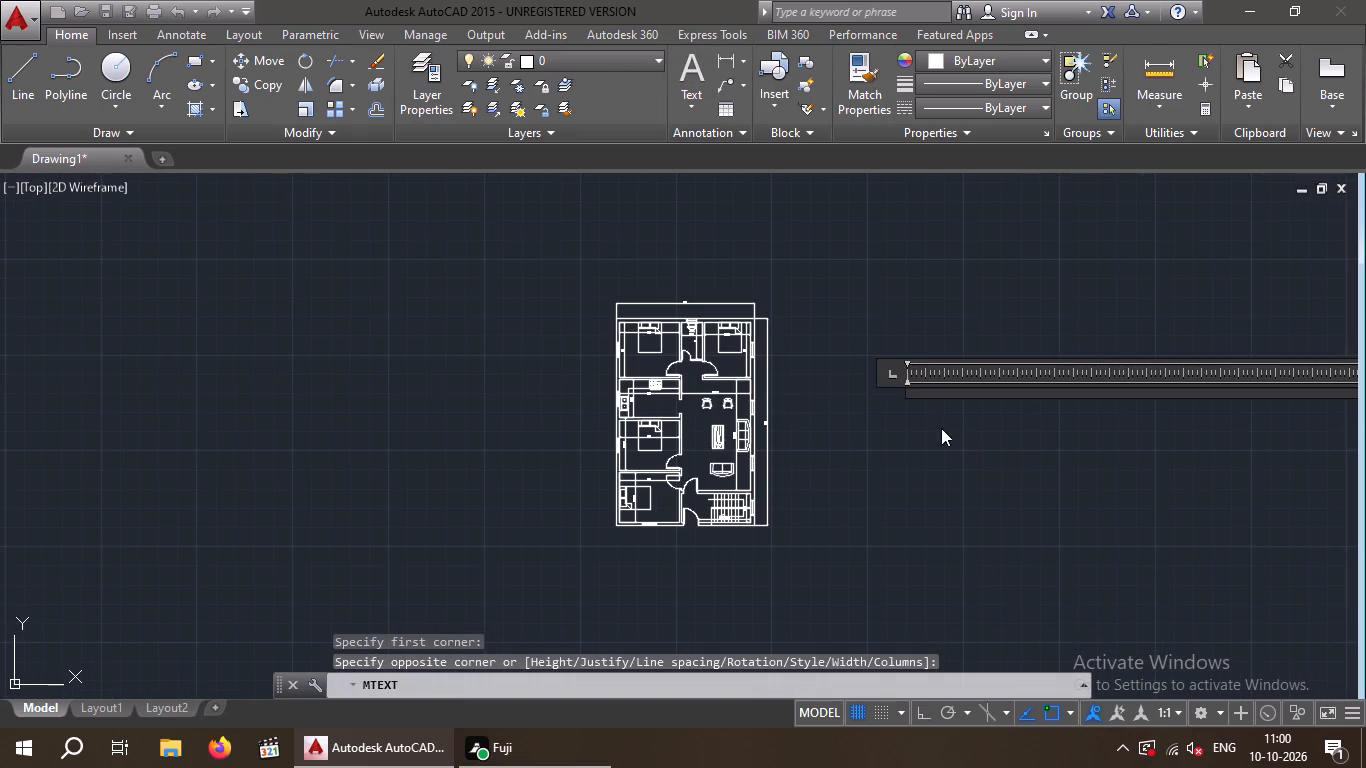
scroll(920, 410, "up", 1)
middle_click_drag(918, 406, 615, 442)
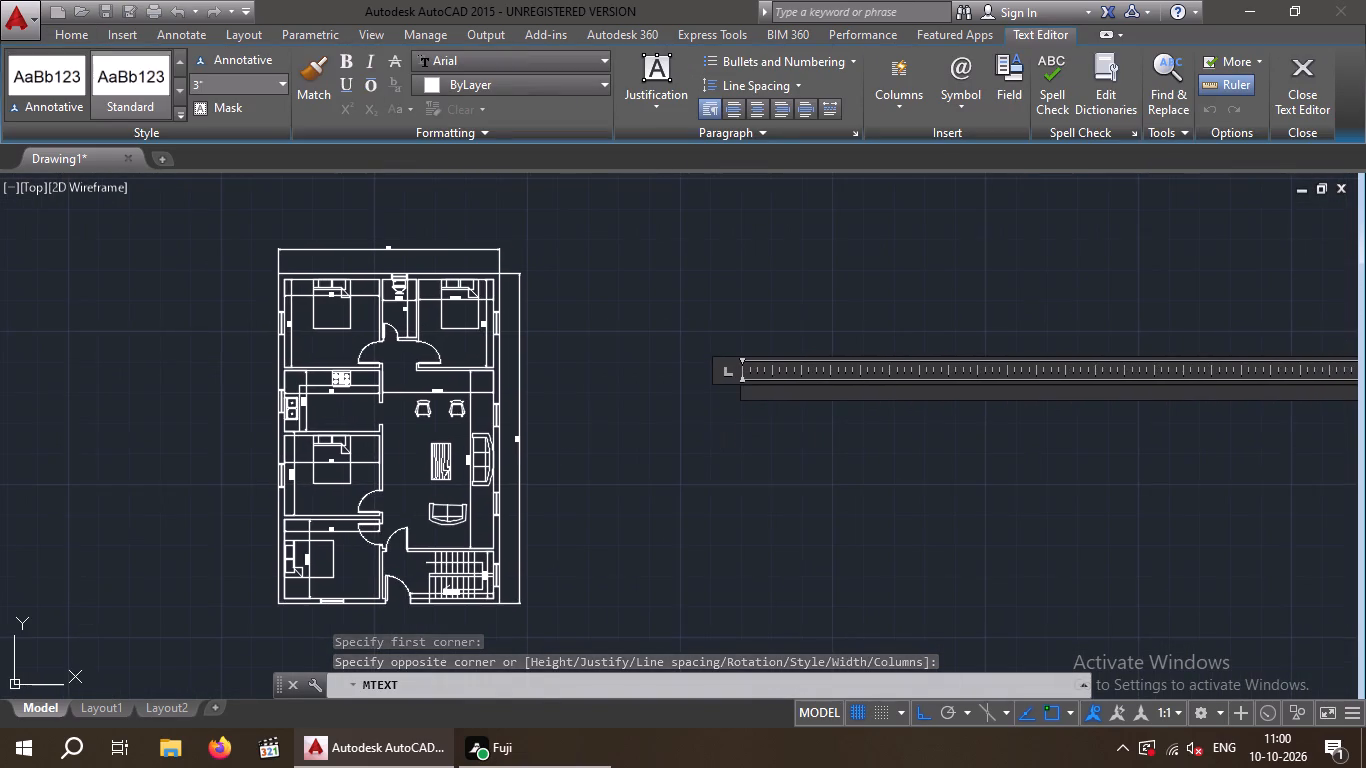
scroll(743, 395, "up", 1)
scroll(743, 395, "down", 1)
scroll(743, 395, "up", 4)
scroll(743, 396, "down", 1)
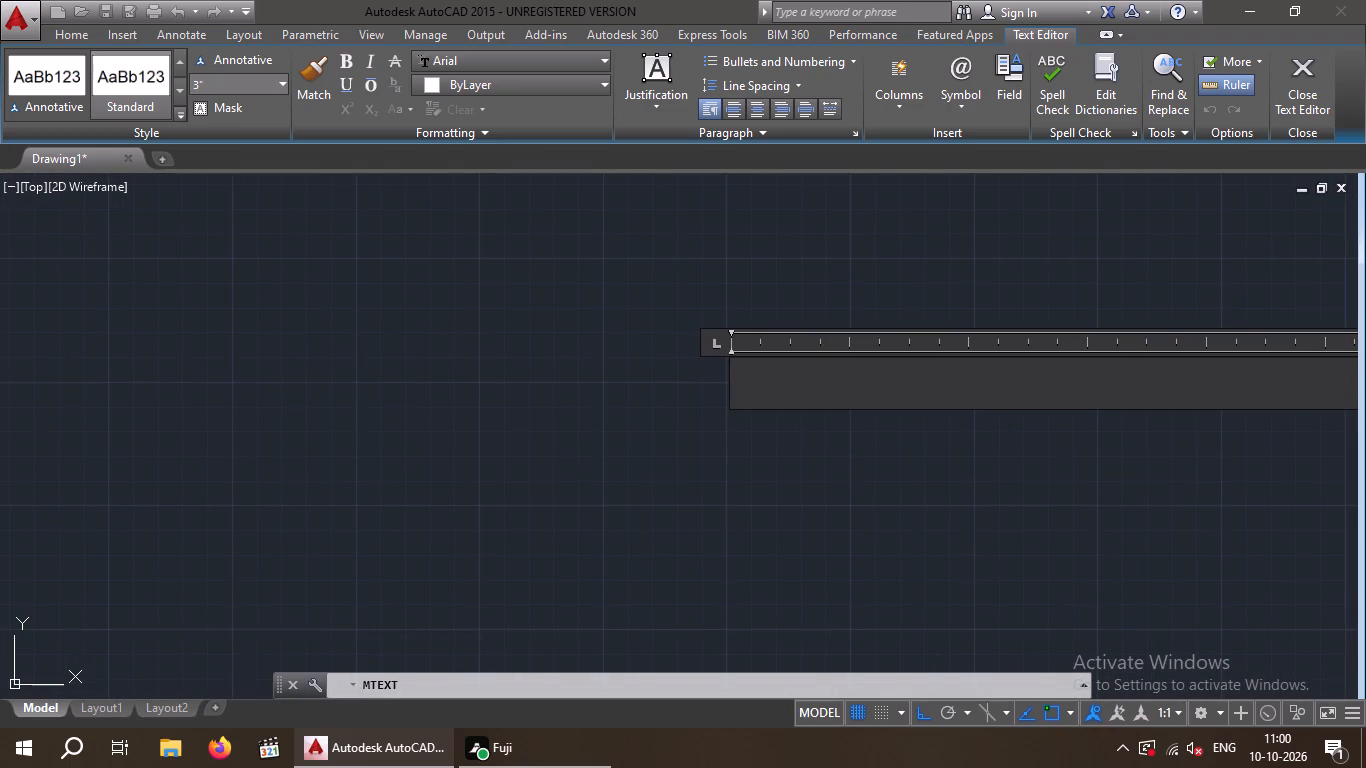
key("d")
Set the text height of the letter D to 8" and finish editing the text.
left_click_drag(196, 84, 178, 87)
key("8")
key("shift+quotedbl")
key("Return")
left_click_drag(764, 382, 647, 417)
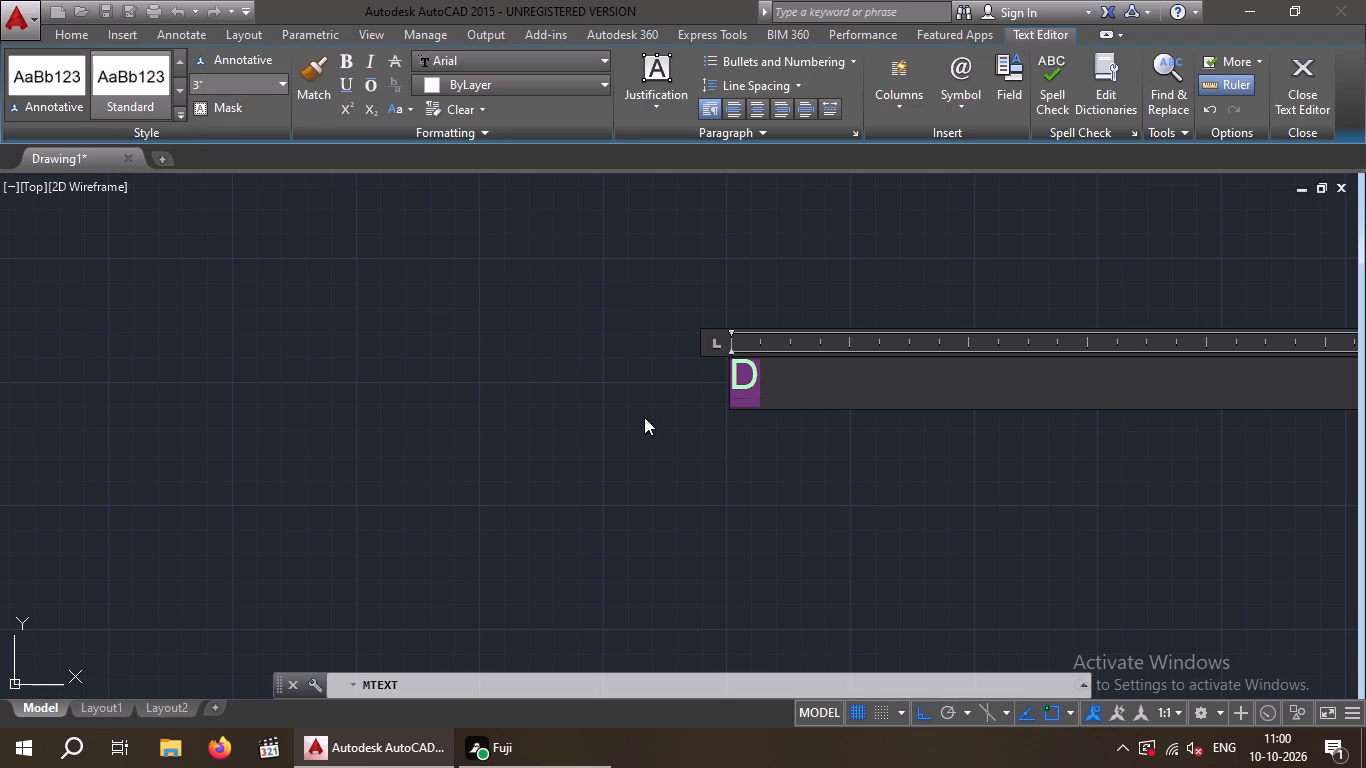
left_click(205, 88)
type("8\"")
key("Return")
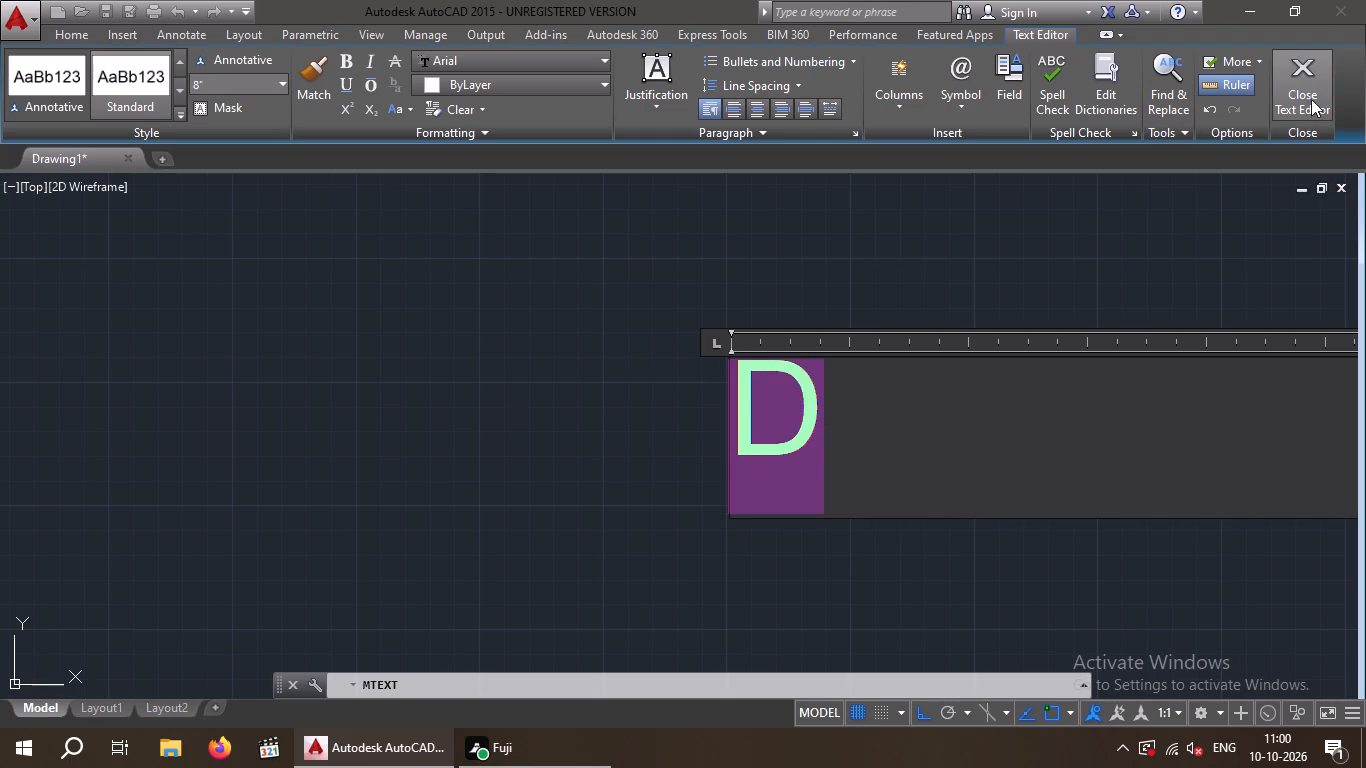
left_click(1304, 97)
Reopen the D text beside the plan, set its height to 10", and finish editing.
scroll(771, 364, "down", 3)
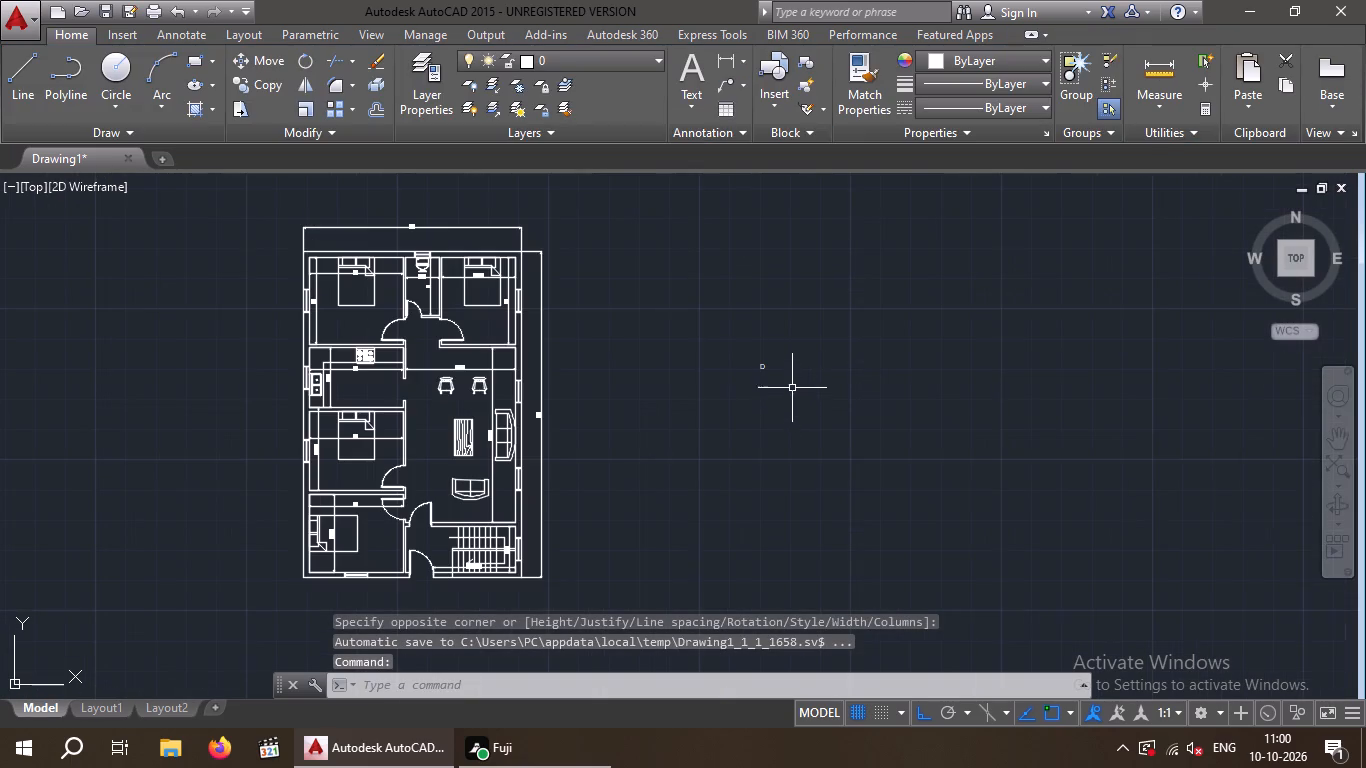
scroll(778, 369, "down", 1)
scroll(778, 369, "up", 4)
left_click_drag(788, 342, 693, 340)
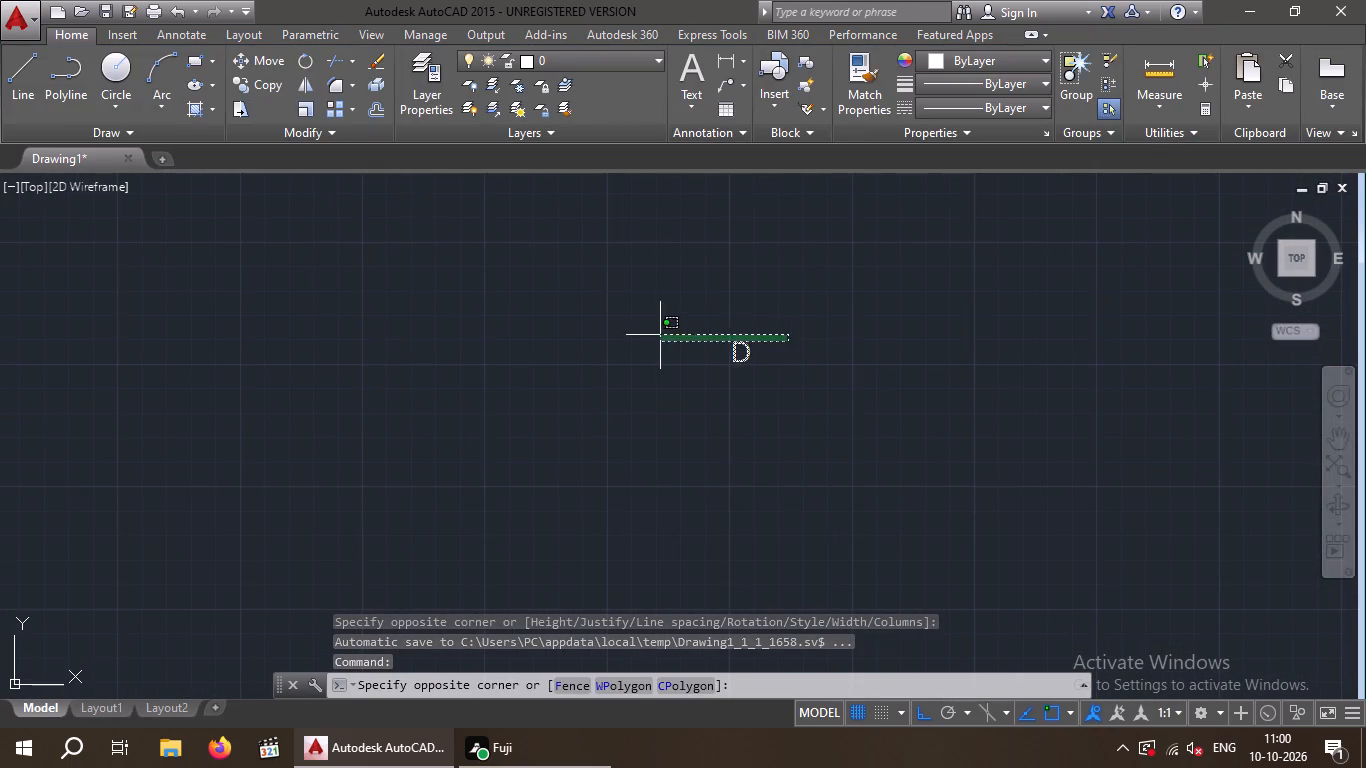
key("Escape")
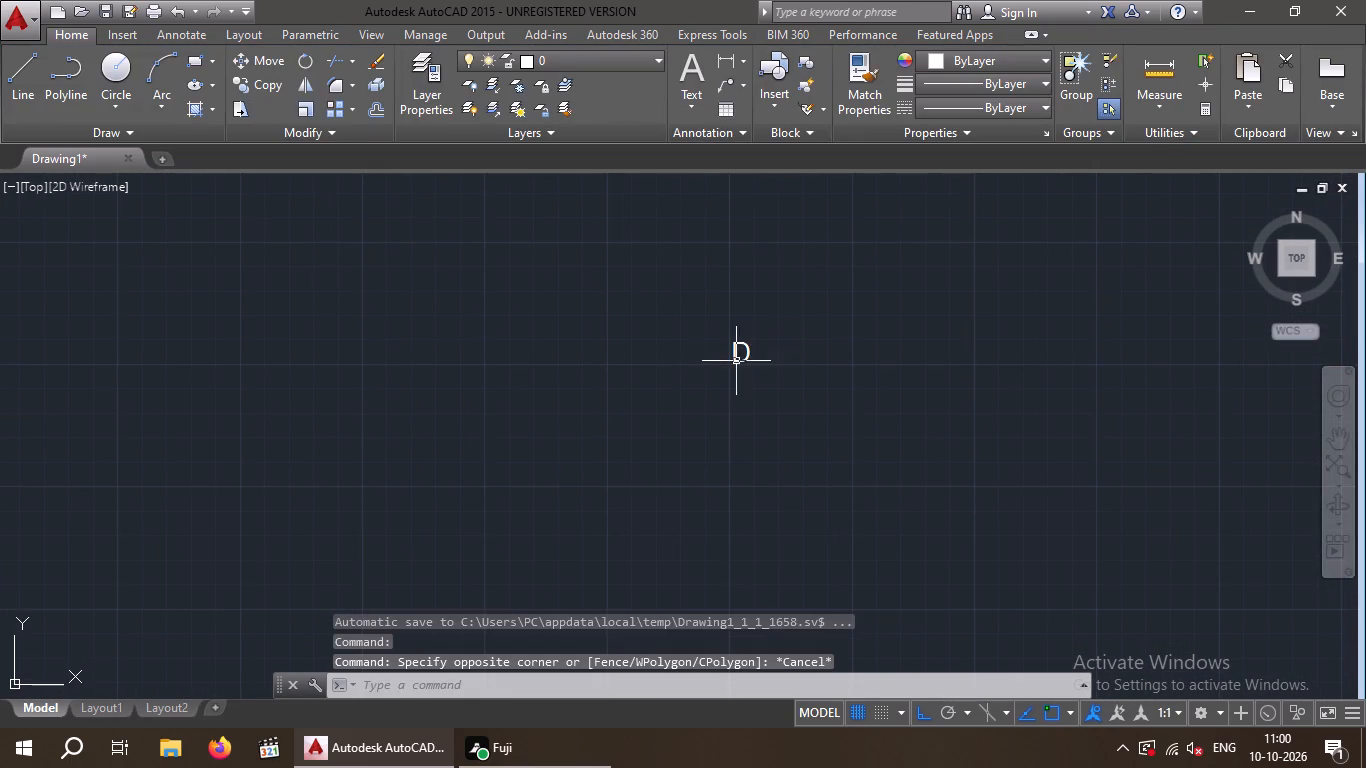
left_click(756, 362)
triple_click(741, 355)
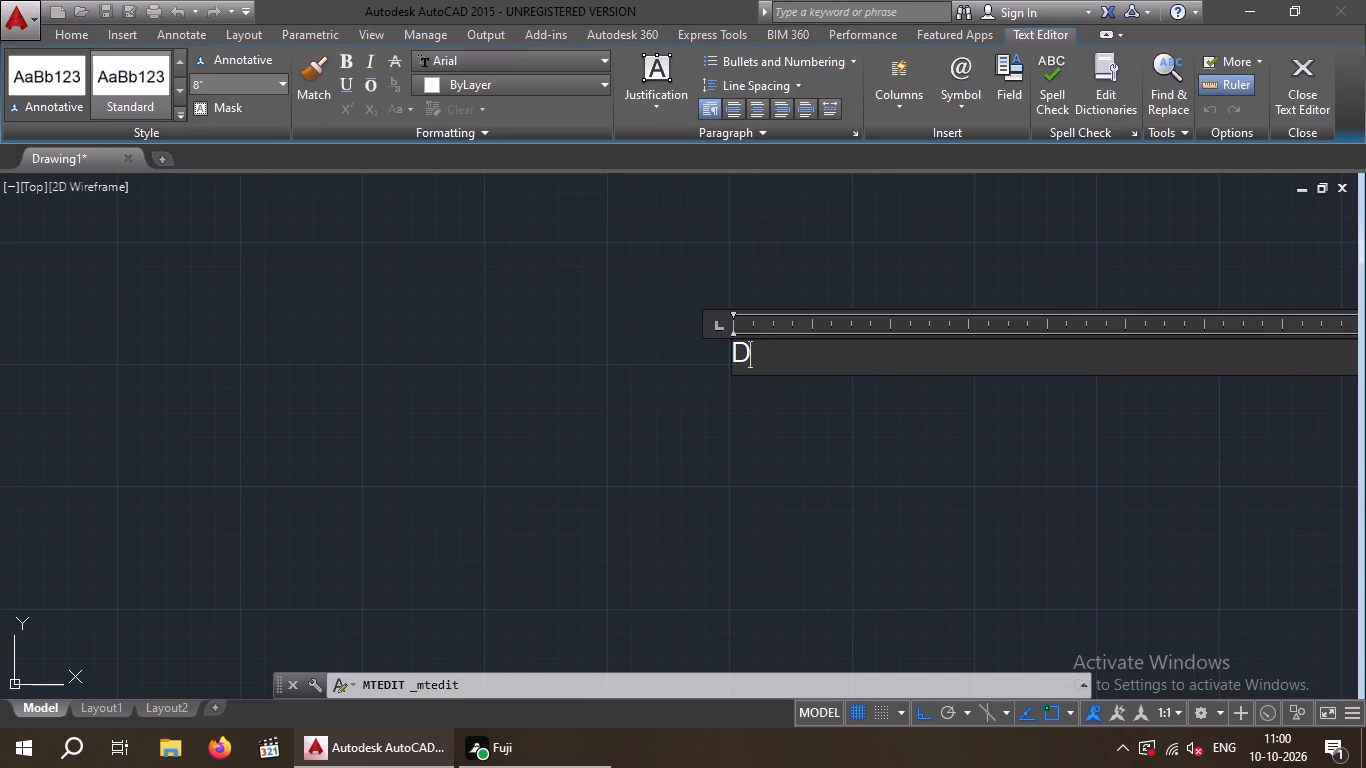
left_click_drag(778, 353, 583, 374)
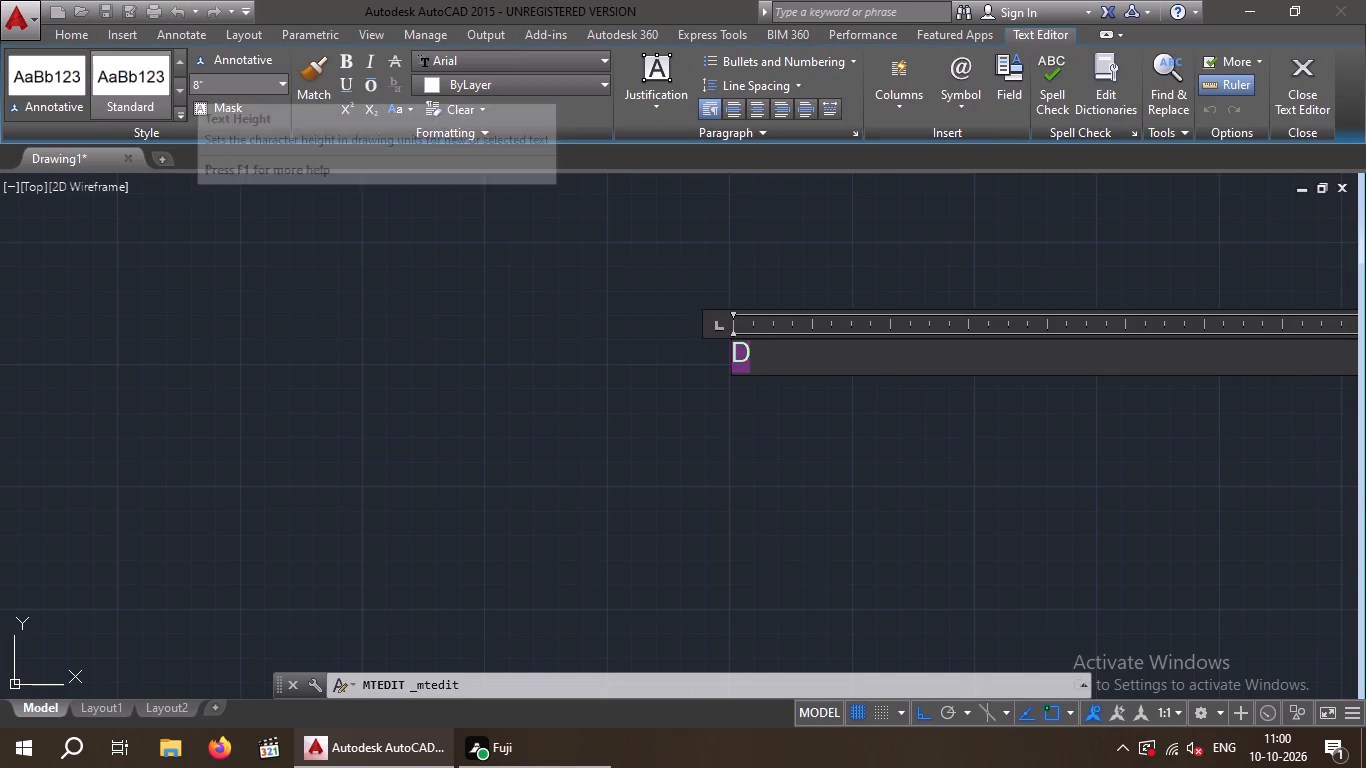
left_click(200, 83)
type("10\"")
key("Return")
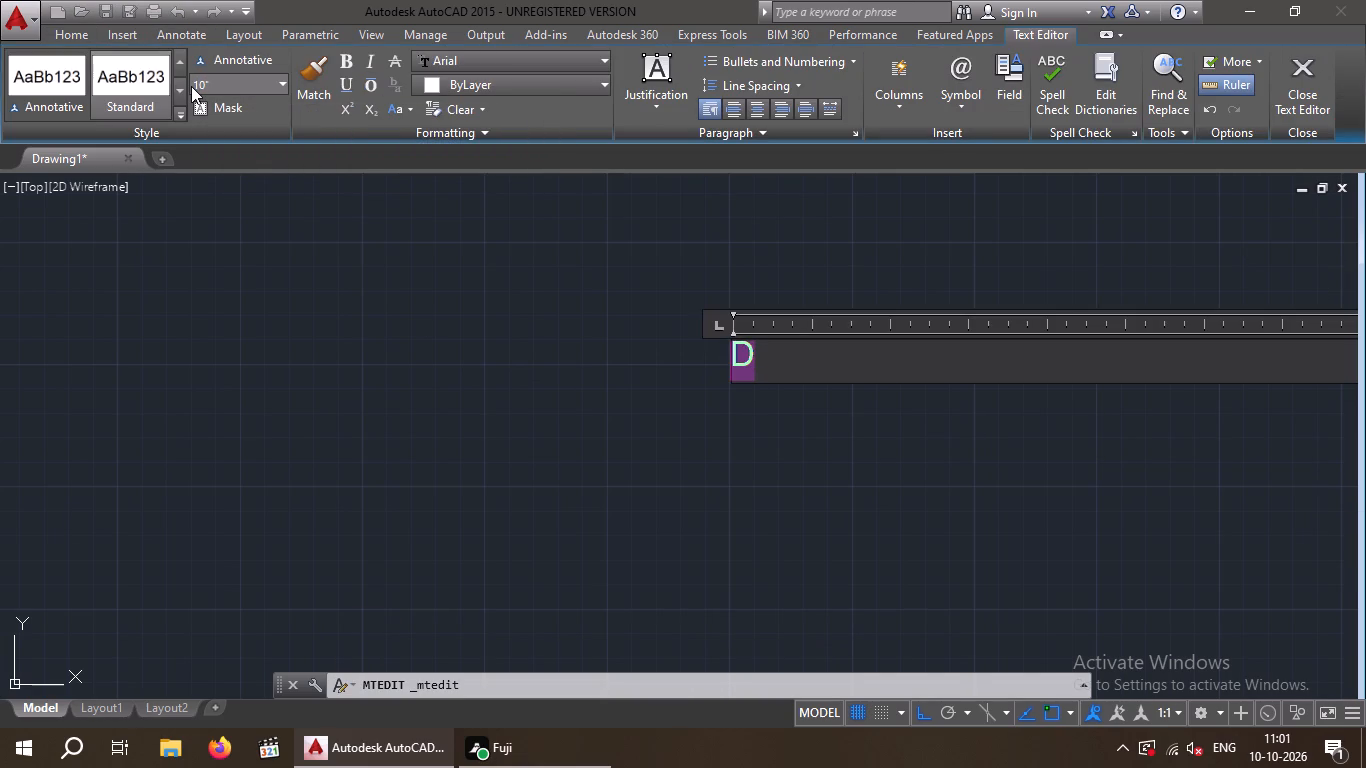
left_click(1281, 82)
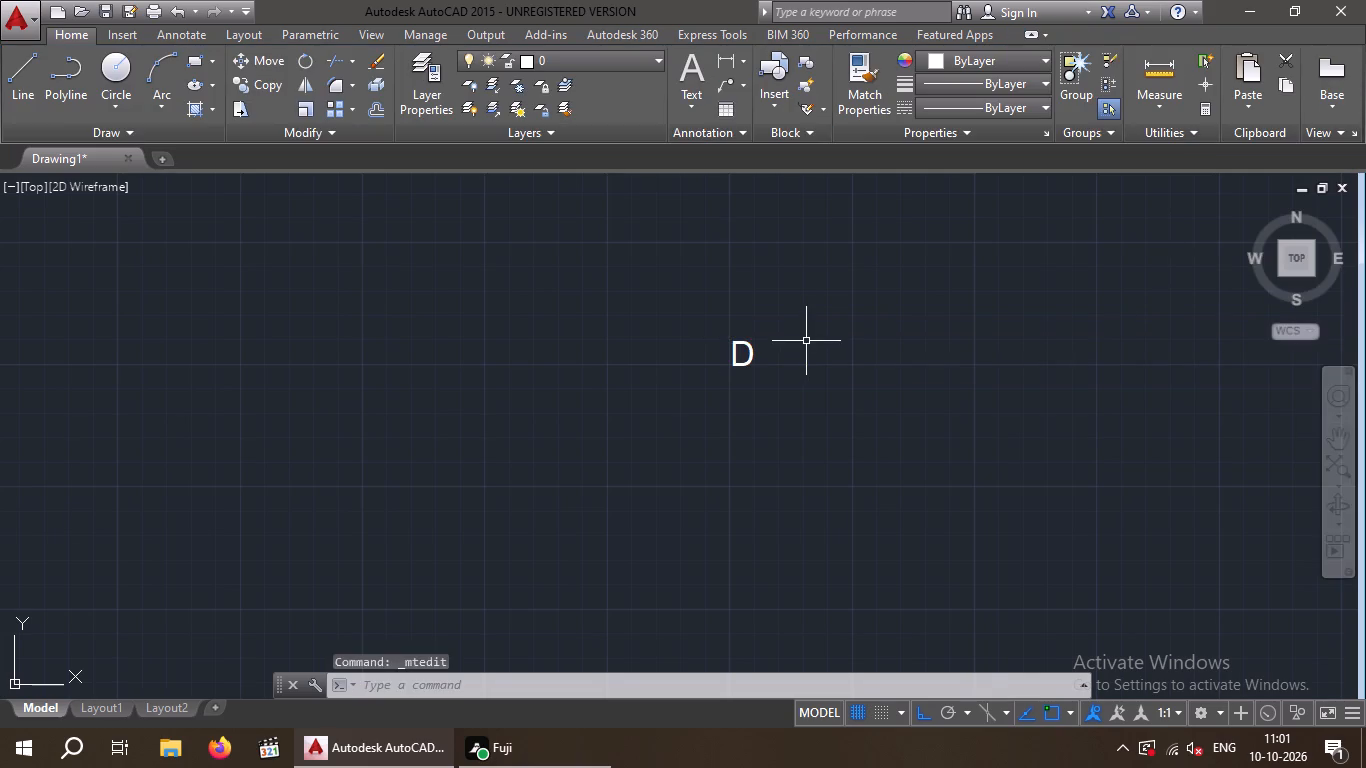
Reopen the D text beside the plan and set its height to 12".
scroll(805, 340, "down", 3)
scroll(803, 376, "up", 2)
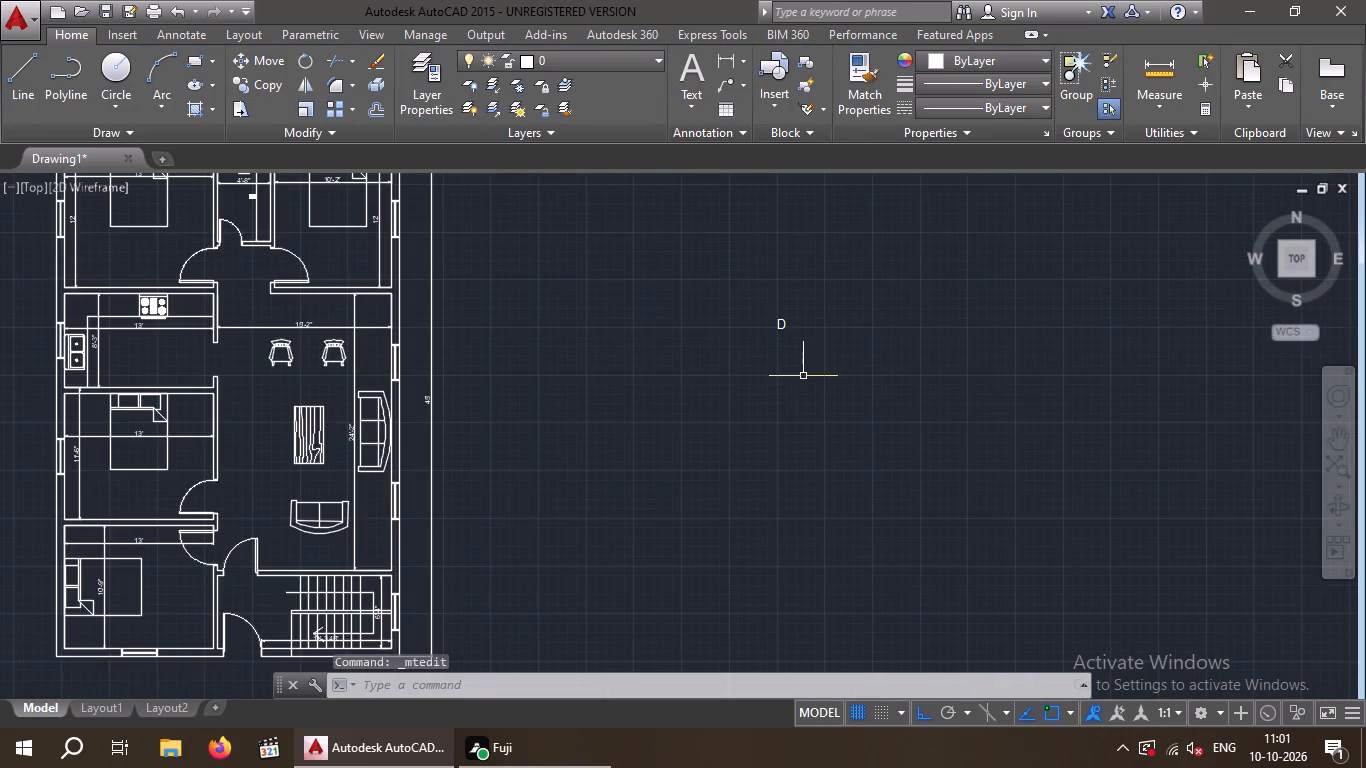
scroll(803, 376, "down", 2)
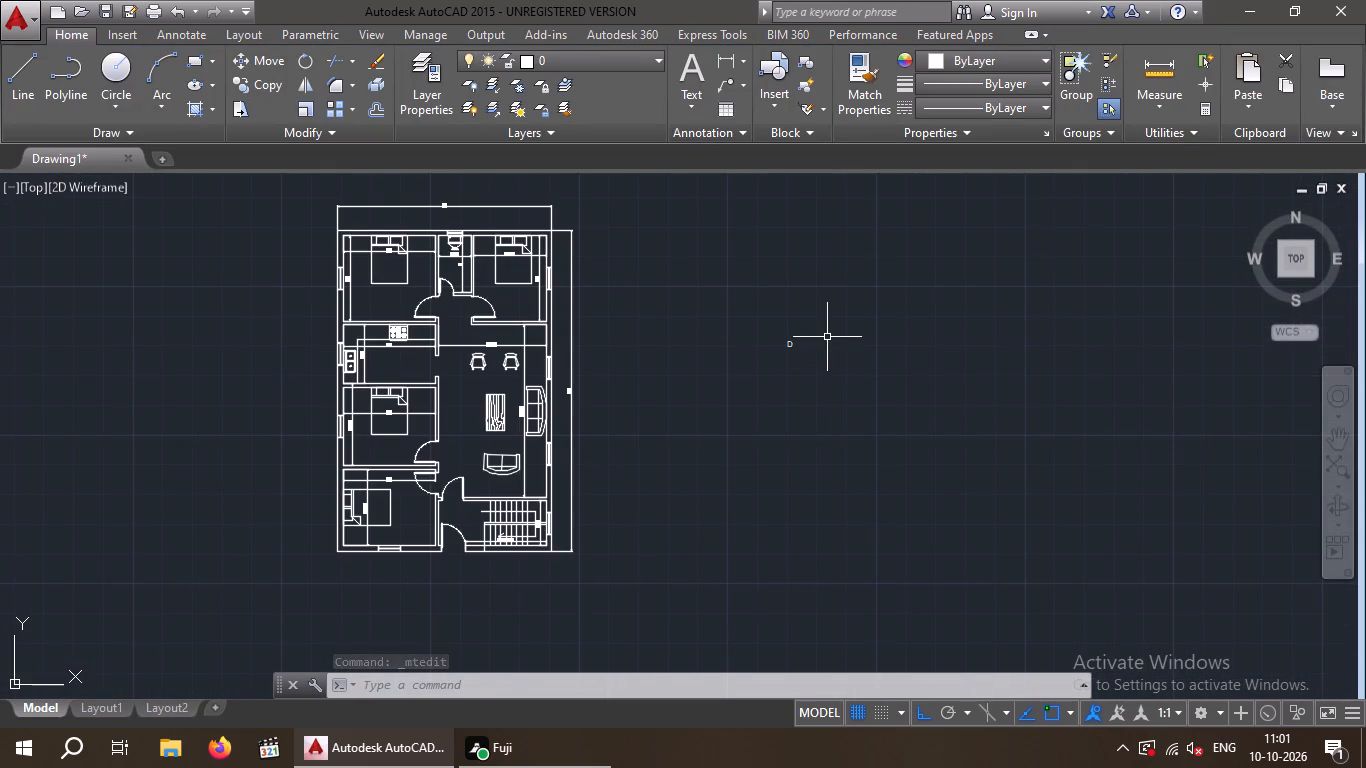
left_click_drag(827, 337, 796, 336)
key("Escape")
double_click(789, 344)
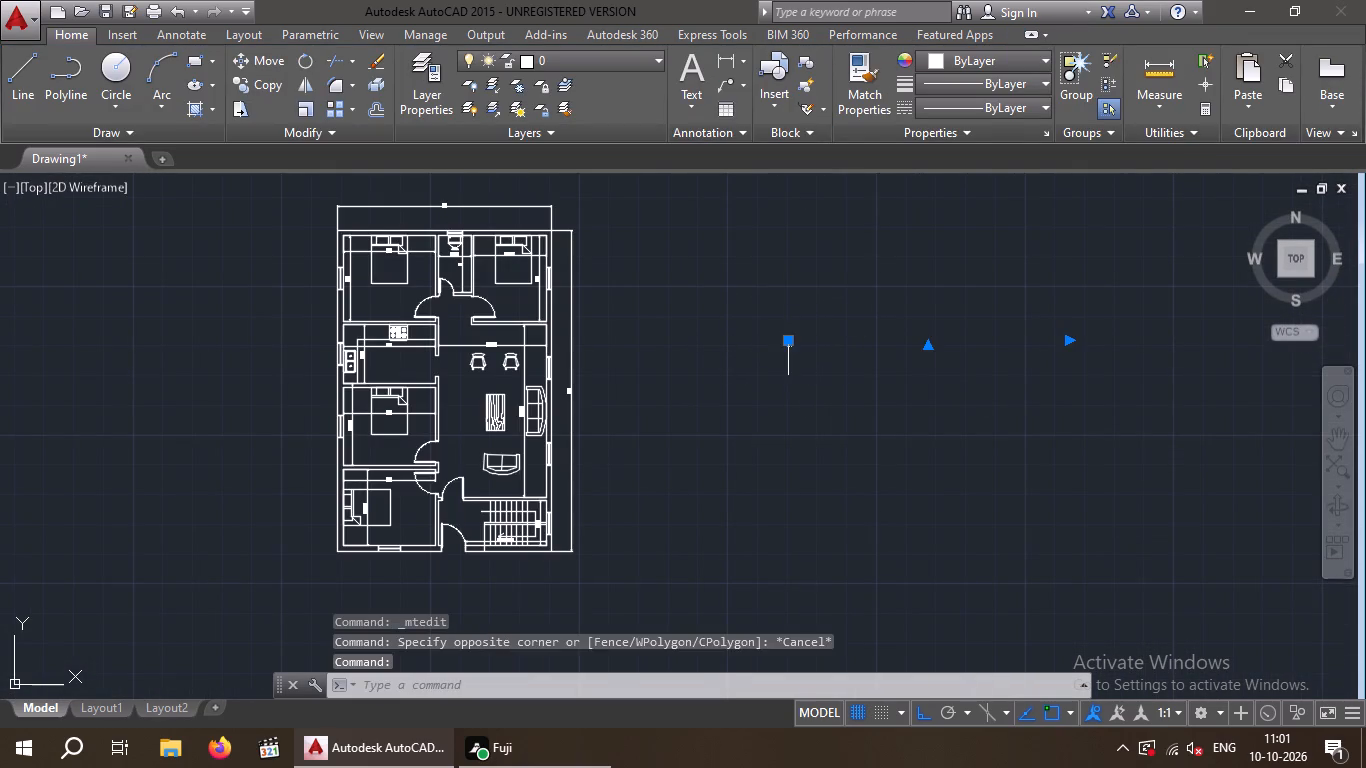
left_click(797, 346)
left_click_drag(800, 350, 735, 361)
left_click_drag(796, 347, 732, 345)
scroll(800, 345, "up", 1)
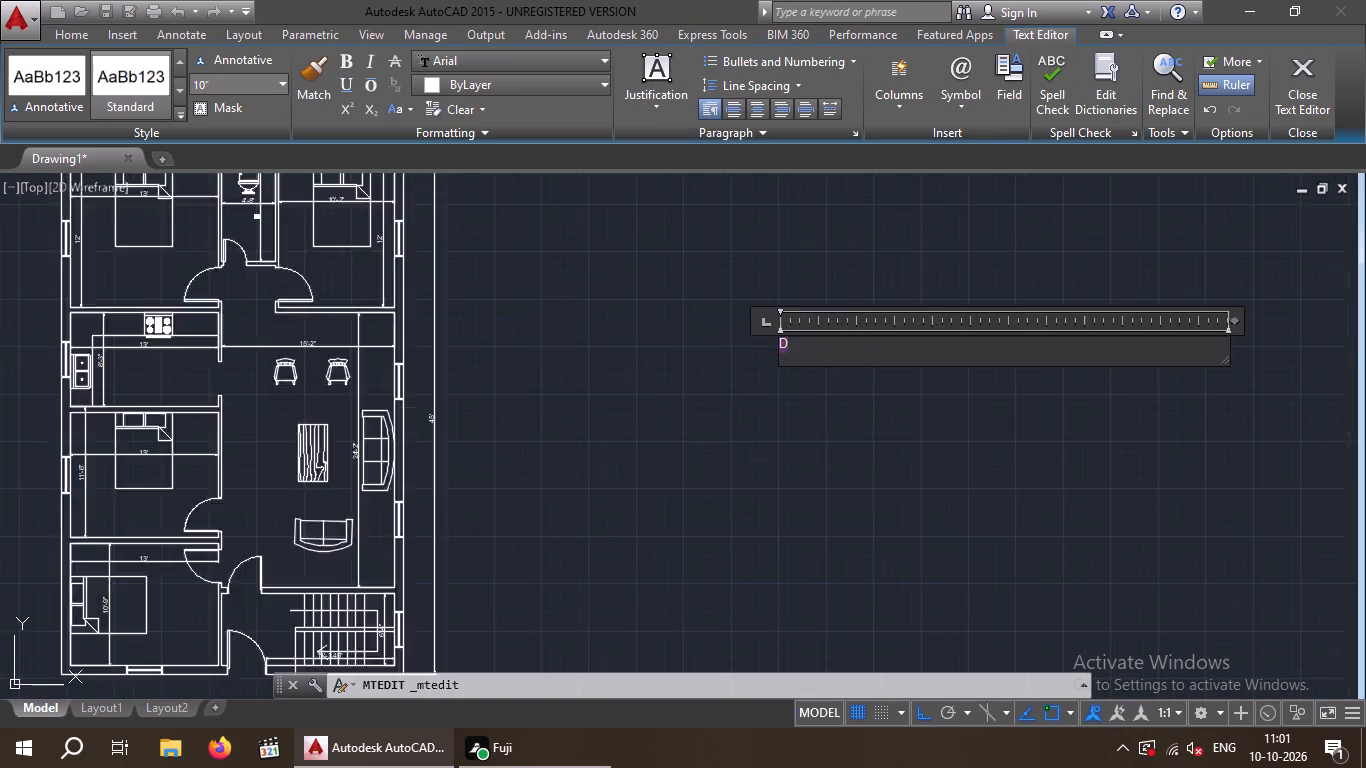
scroll(800, 345, "up", 3)
scroll(724, 358, "down", 2)
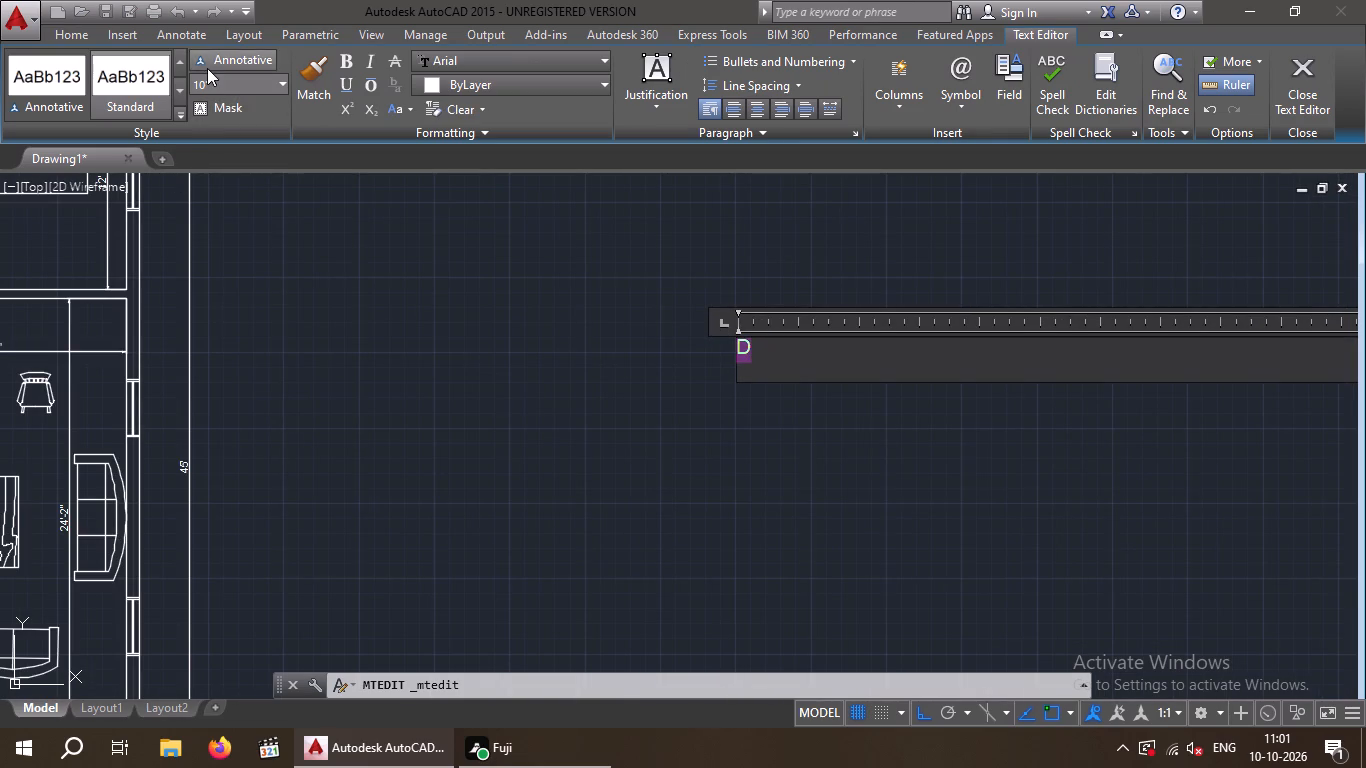
double_click(211, 86)
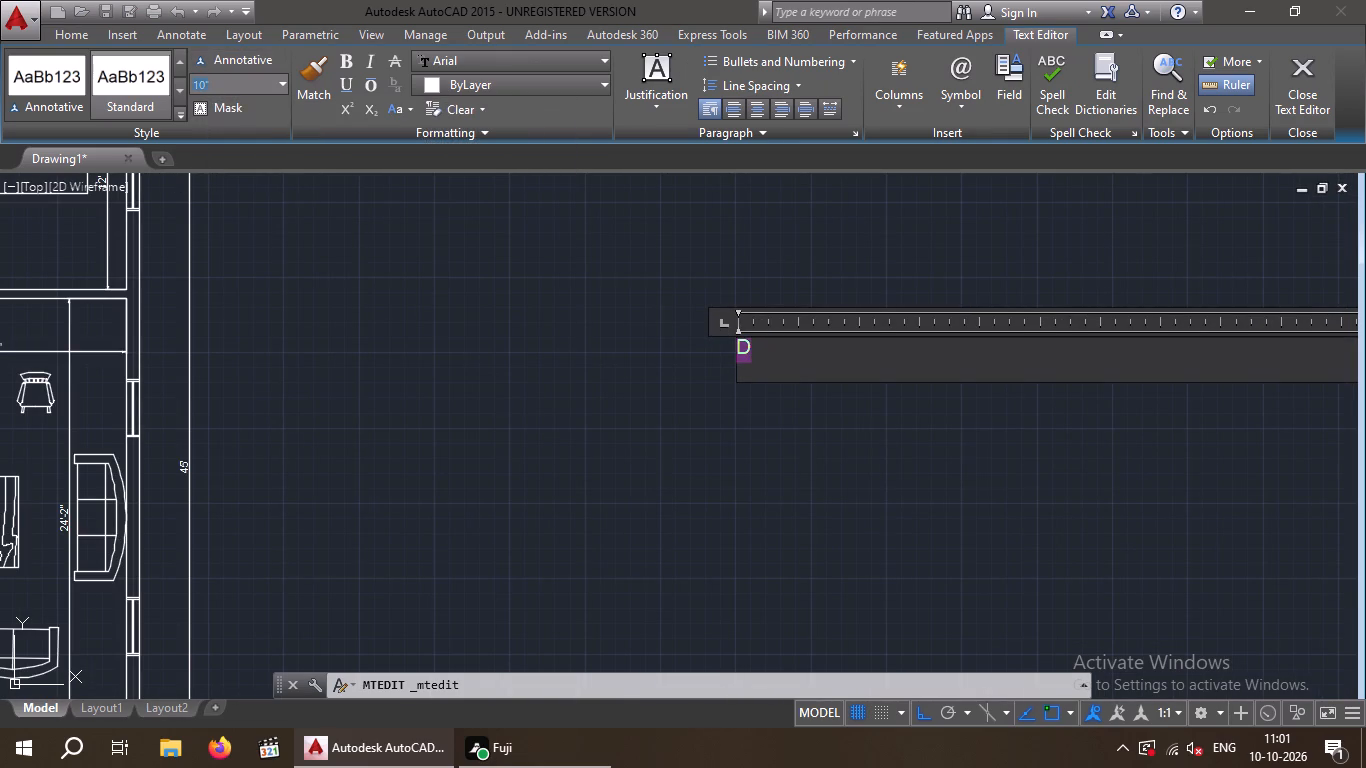
type("12")
key("shift+quotedbl")
key("Return")
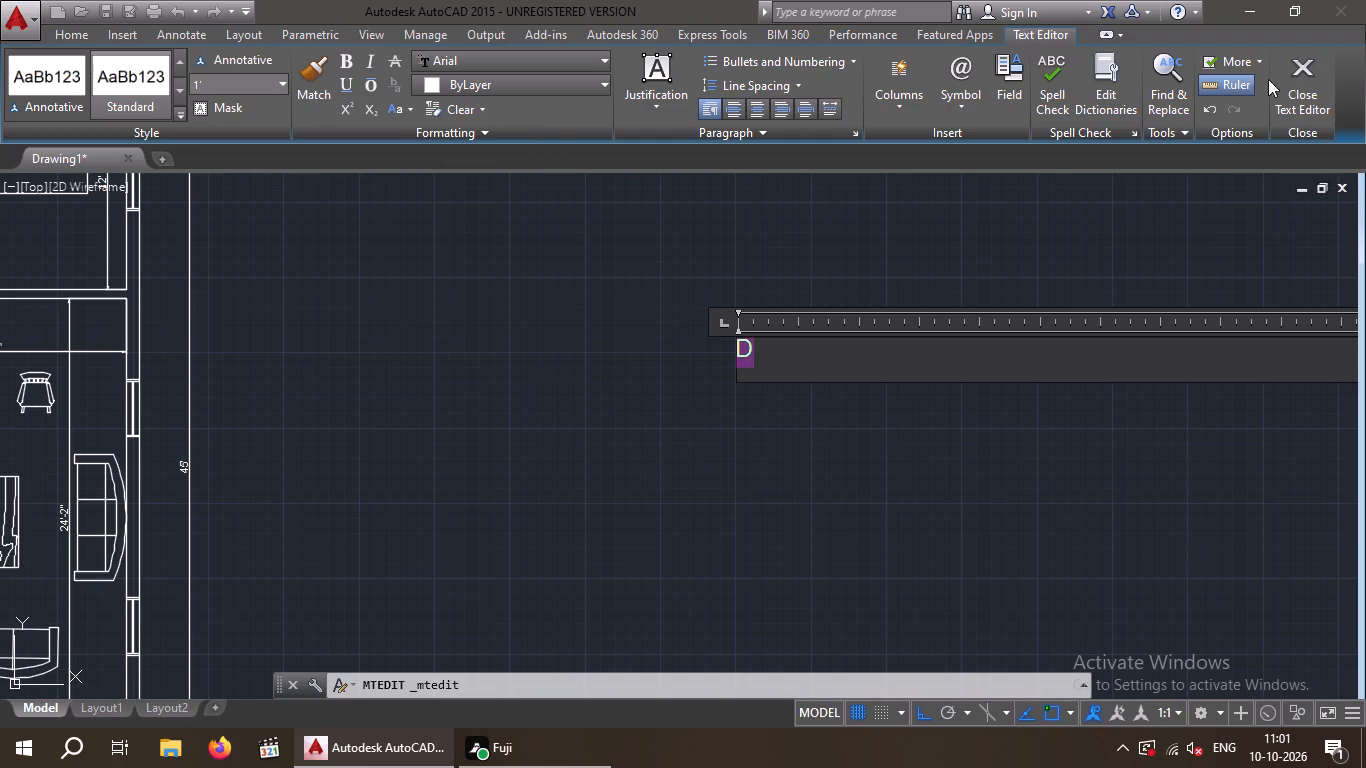
Finish editing the D text beside the floor plan.
left_click(1302, 78)
scroll(1055, 259, "down", 1)
scroll(1054, 259, "up", 2)
scroll(1032, 289, "down", 2)
scroll(1019, 309, "up", 2)
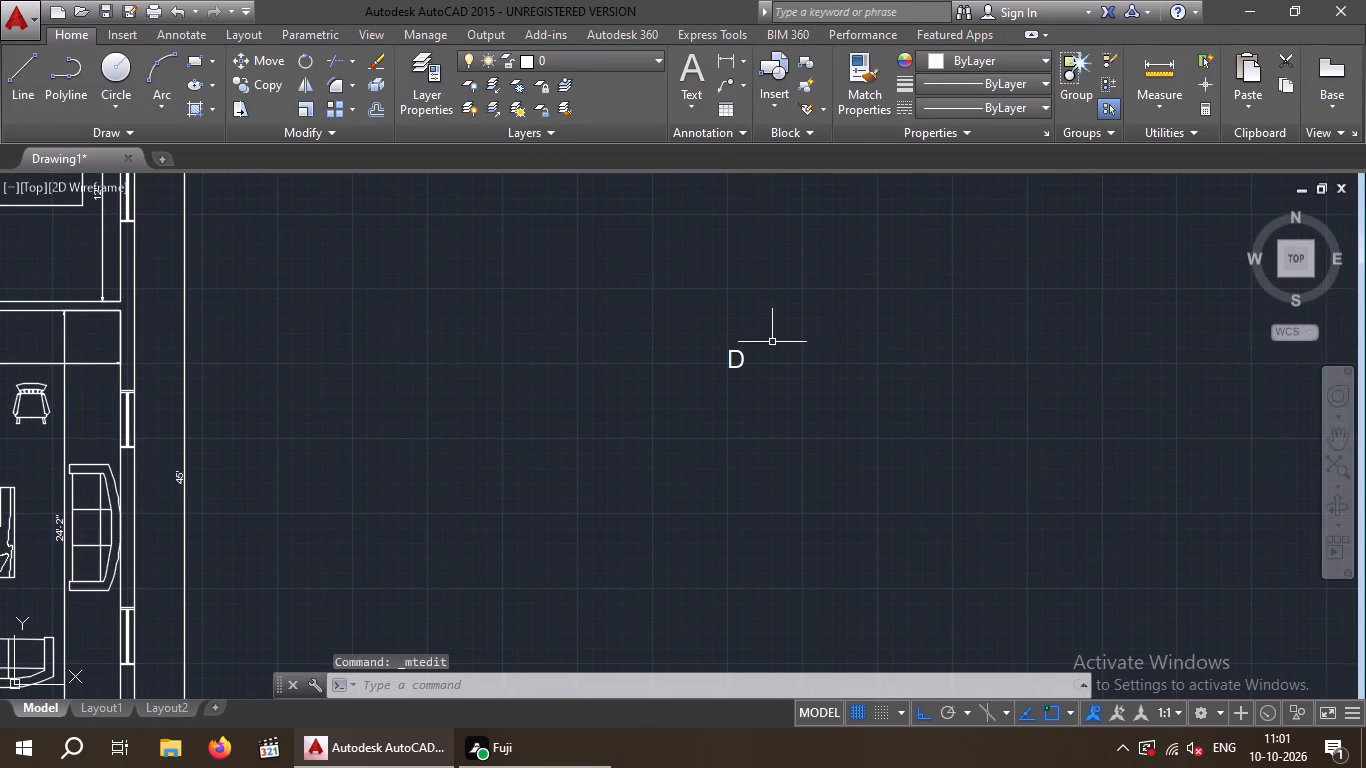
Copy the D text, with ortho off, into the door swings of the two top bedrooms.
scroll(772, 341, "down", 2)
left_click_drag(820, 339, 723, 339)
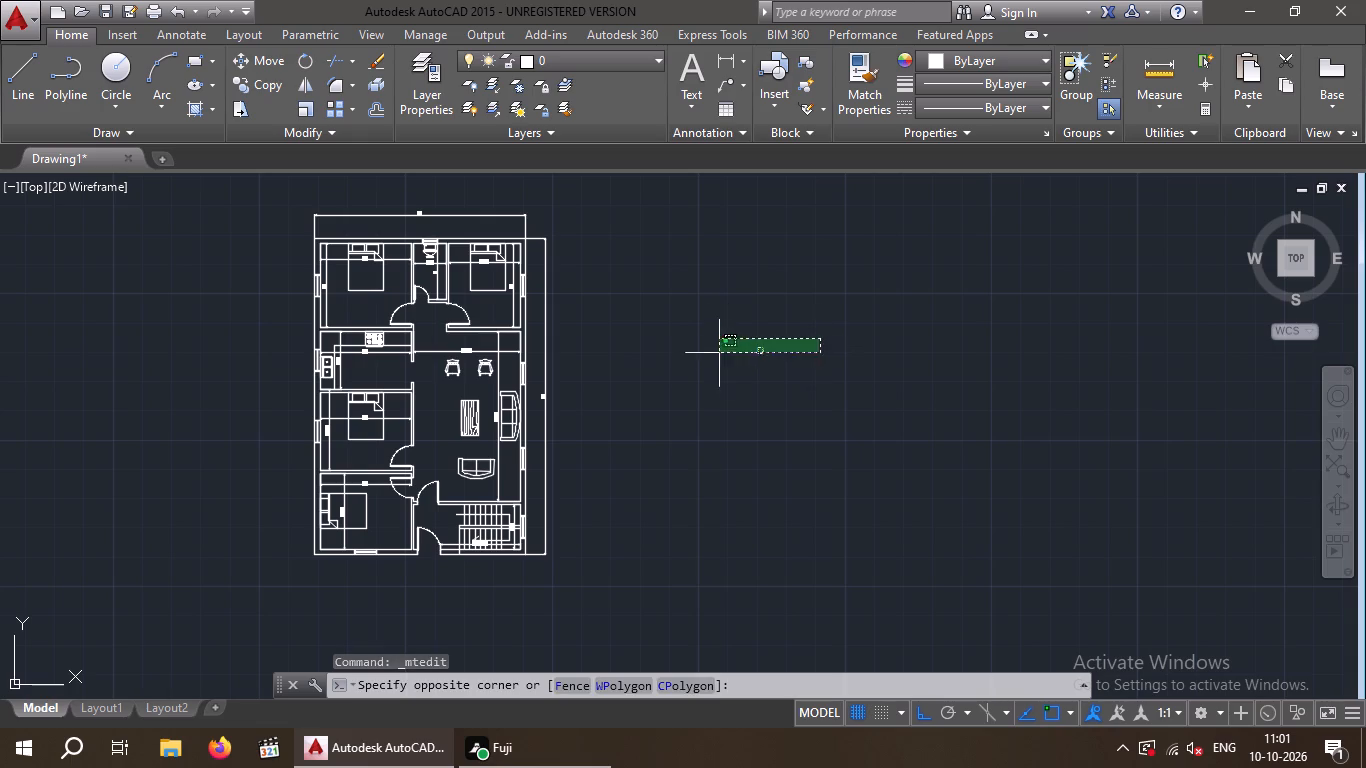
left_click(728, 363)
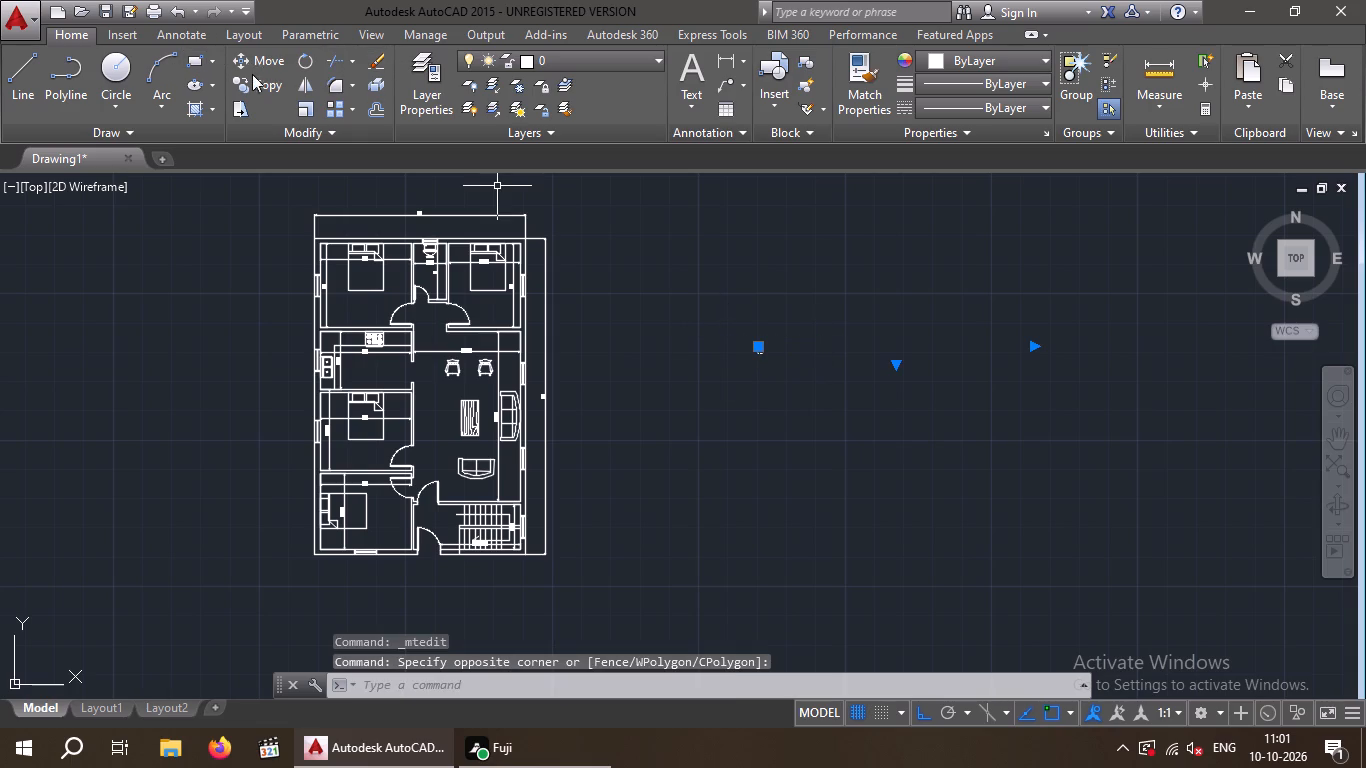
left_click(254, 83)
scroll(760, 371, "up", 5)
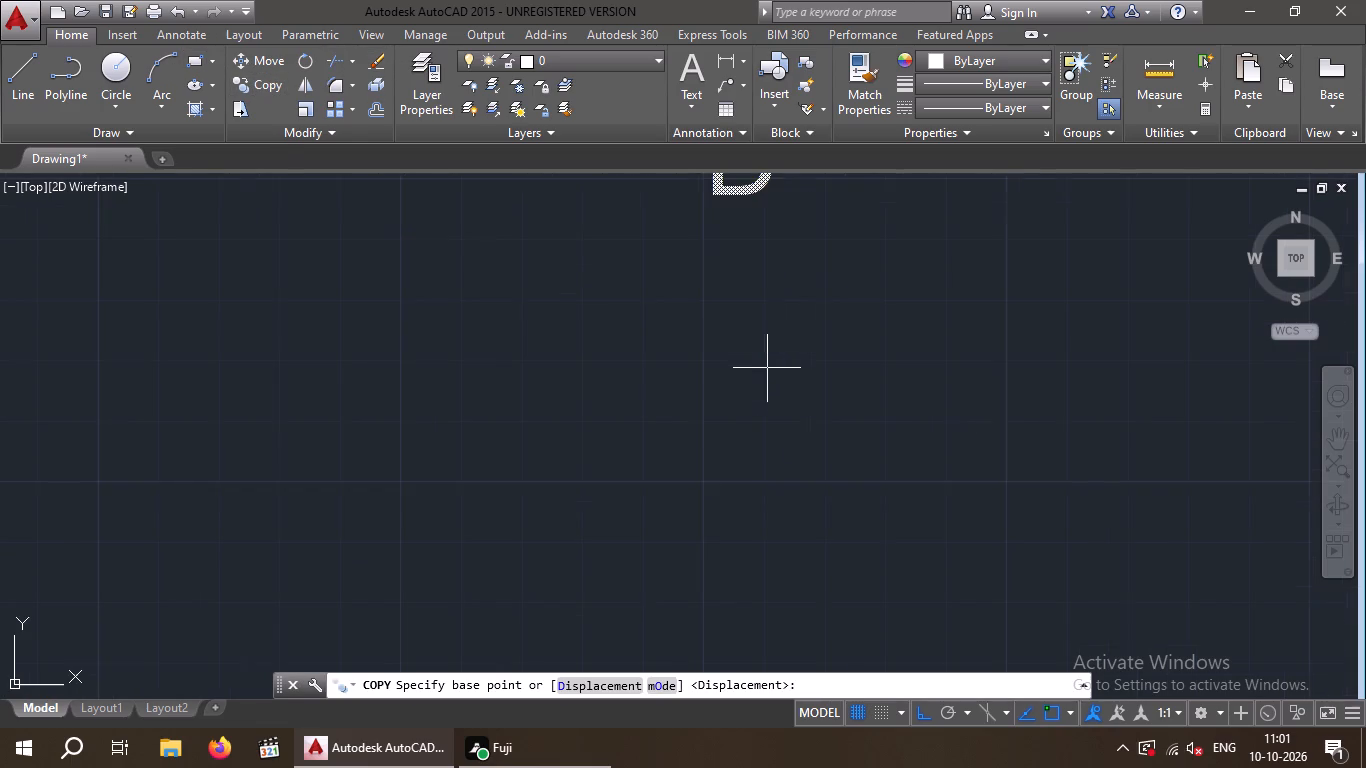
scroll(765, 342, "down", 3)
middle_click_drag(764, 354, 774, 379)
left_click(761, 337)
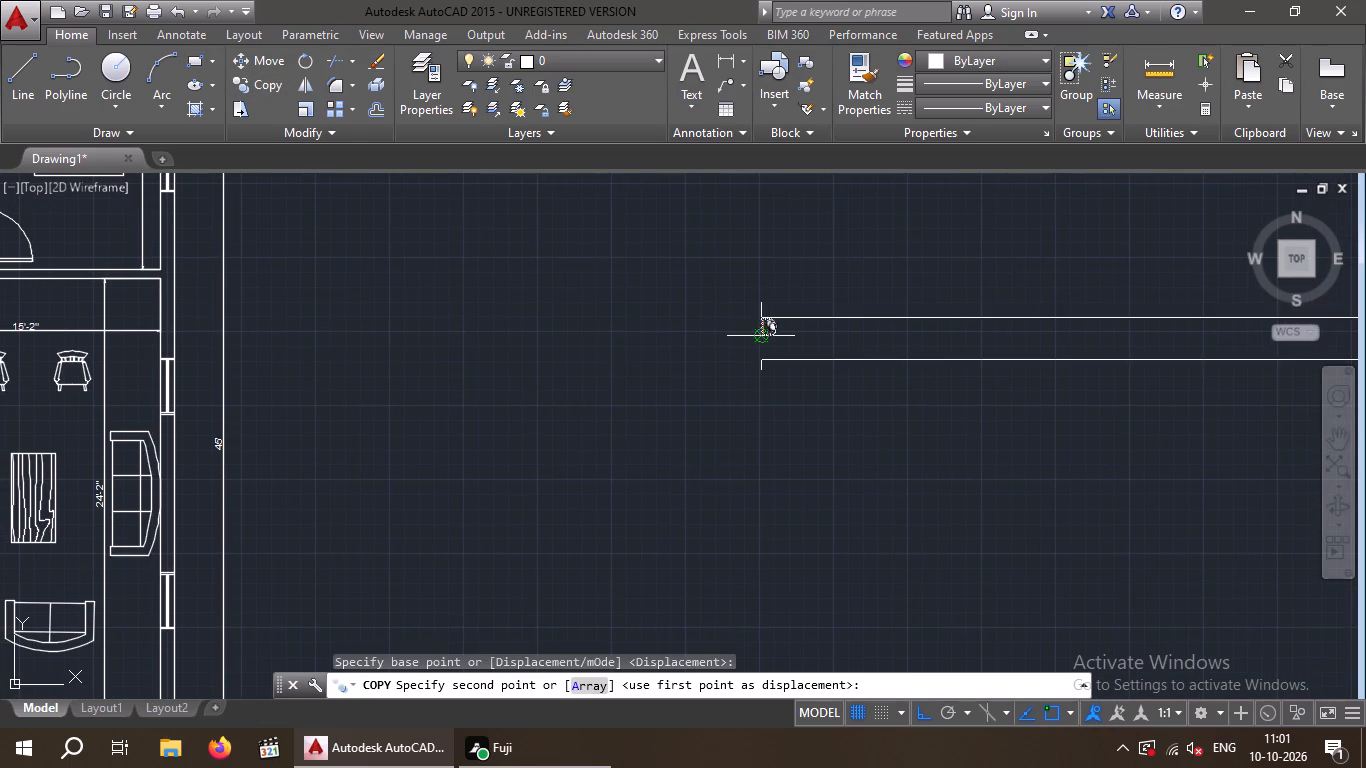
scroll(376, 397, "down", 2)
middle_click_drag(417, 402, 611, 399)
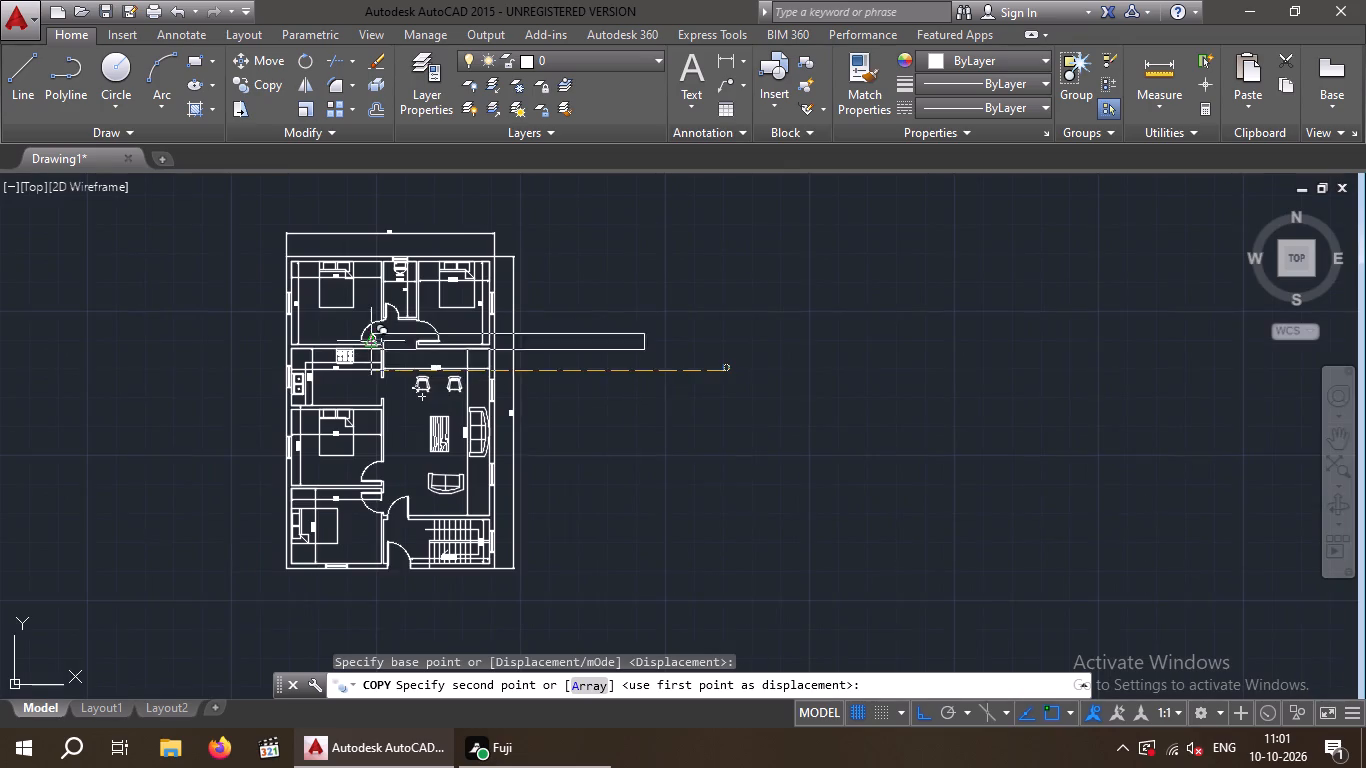
scroll(368, 336, "up", 2)
scroll(368, 336, "down", 1)
scroll(370, 335, "up", 1)
key("F8")
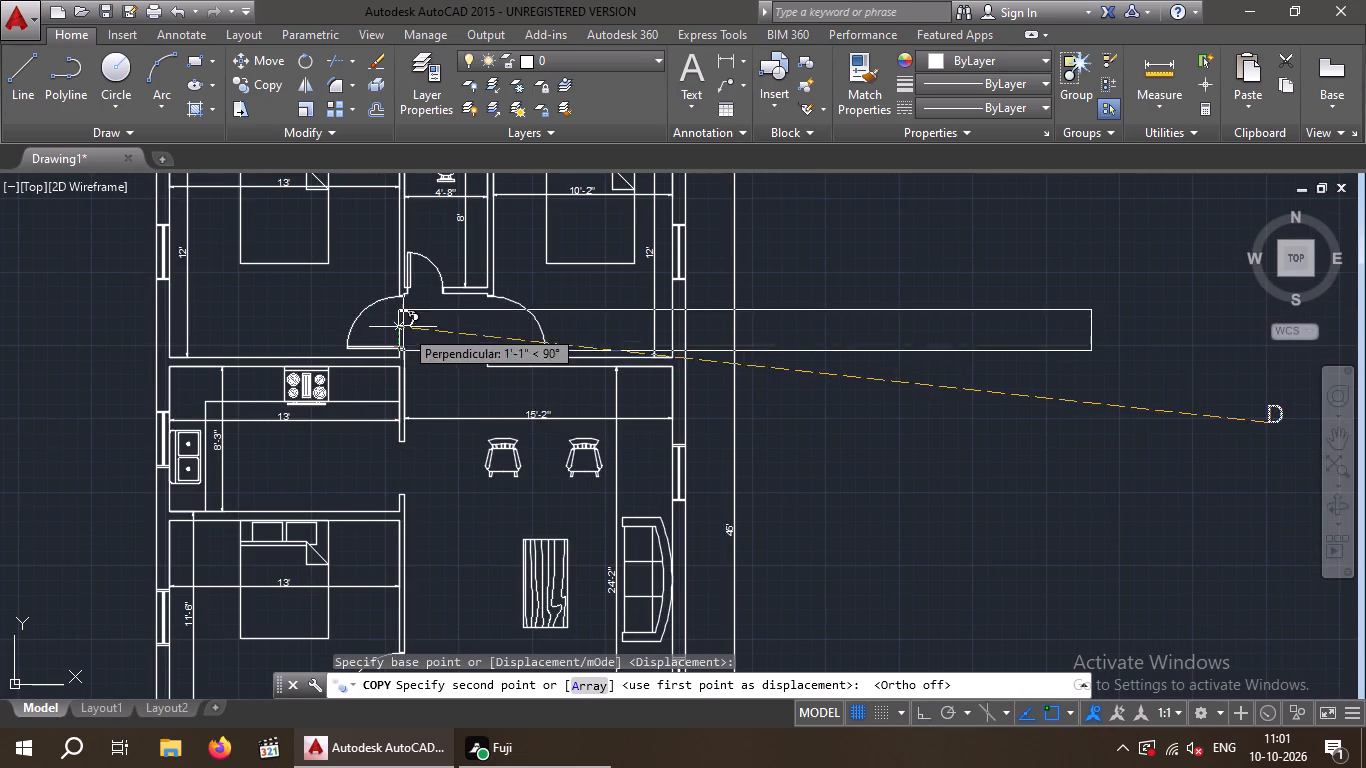
left_click(382, 334)
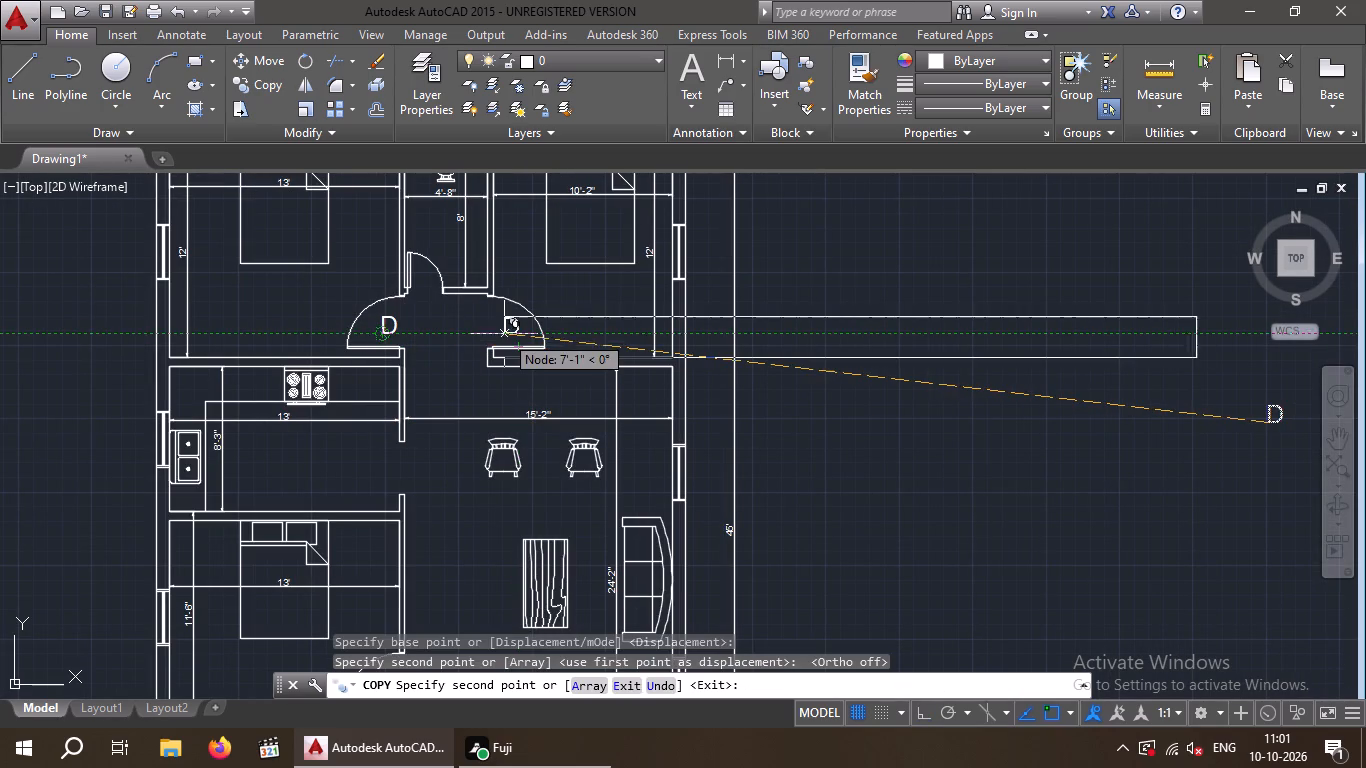
left_click(503, 331)
Place further copies of the D in the two lower-left bedroom door swings and the door between living room and stair lobby.
middle_click_drag(452, 496, 451, 491)
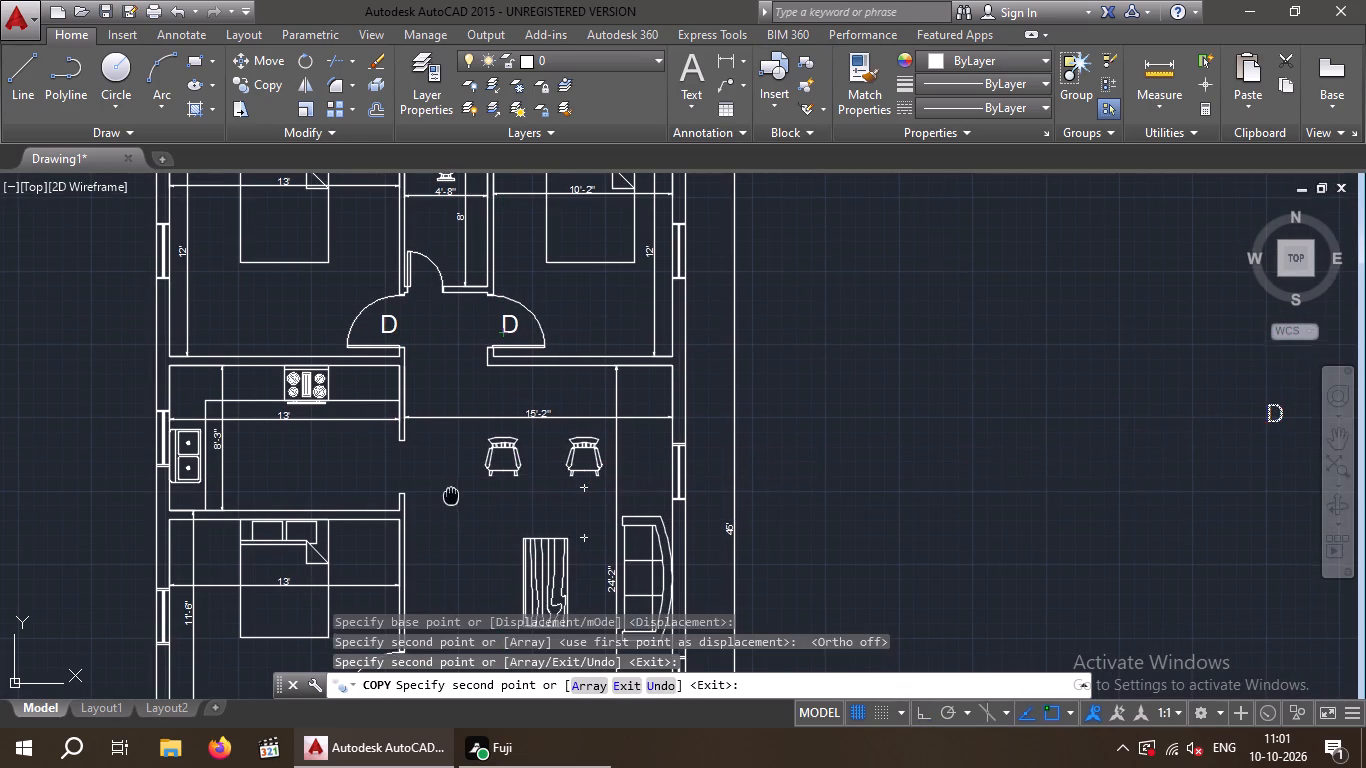
middle_click_drag(451, 491, 457, 401)
right_click_drag(480, 363, 487, 344)
middle_click(496, 306)
middle_click_drag(444, 402, 415, 269)
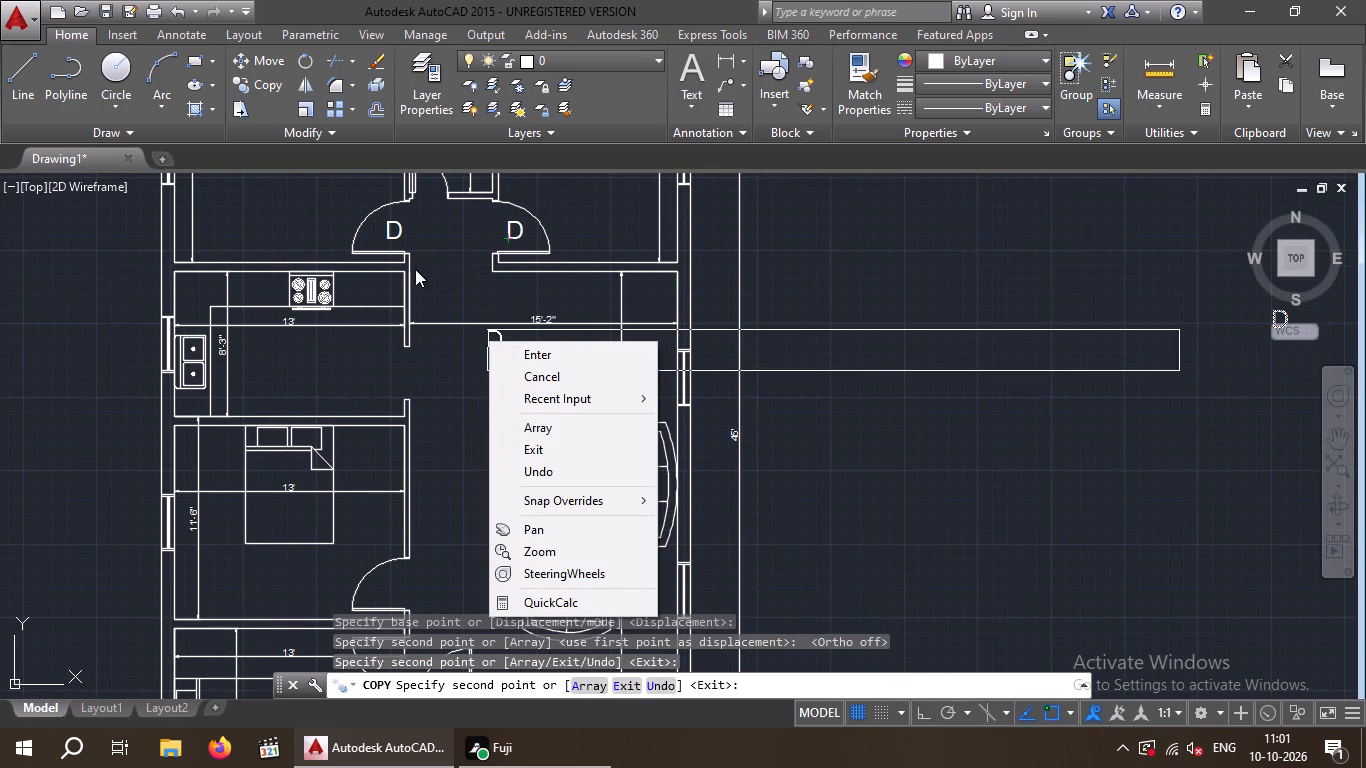
middle_click_drag(415, 269, 415, 264)
key("Escape")
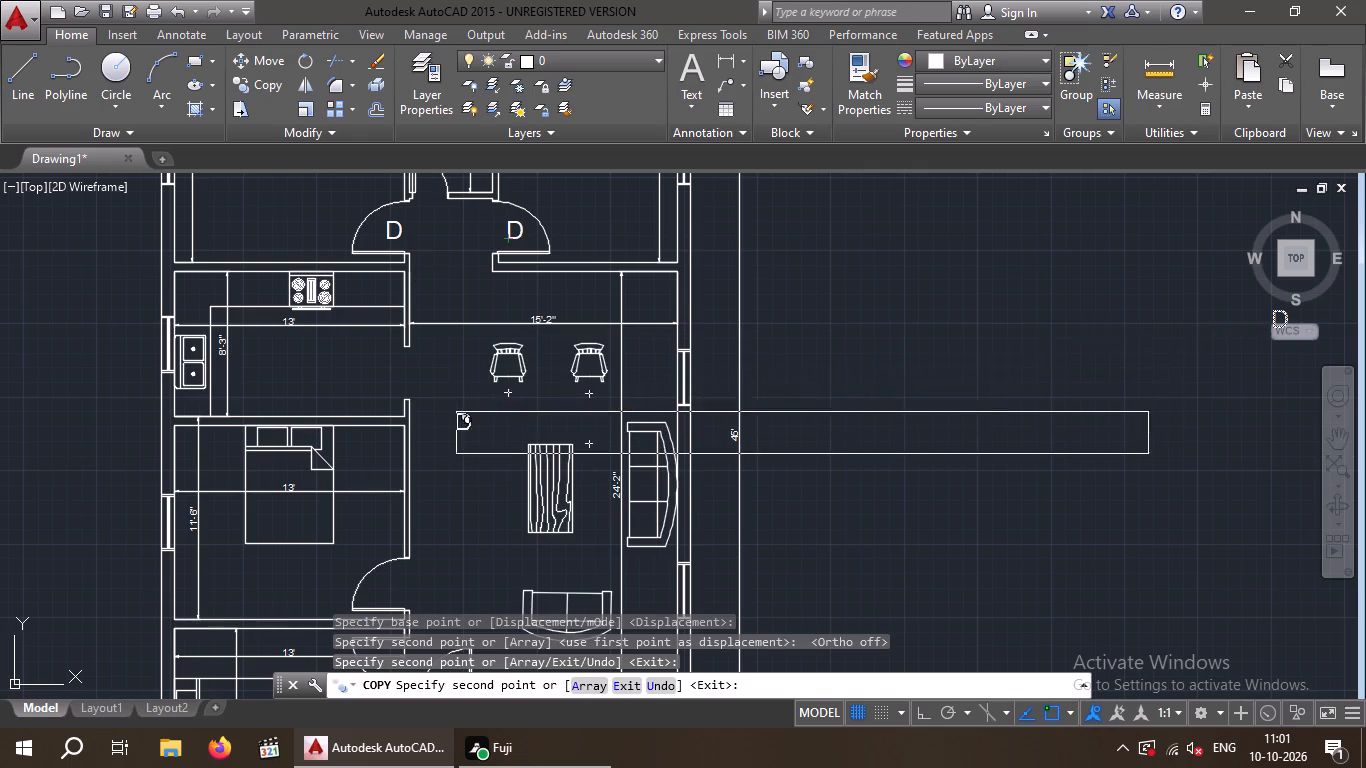
scroll(456, 432, "down", 1)
middle_click_drag(456, 432, 442, 289)
scroll(407, 380, "up", 1)
scroll(407, 380, "down", 1)
scroll(407, 380, "up", 1)
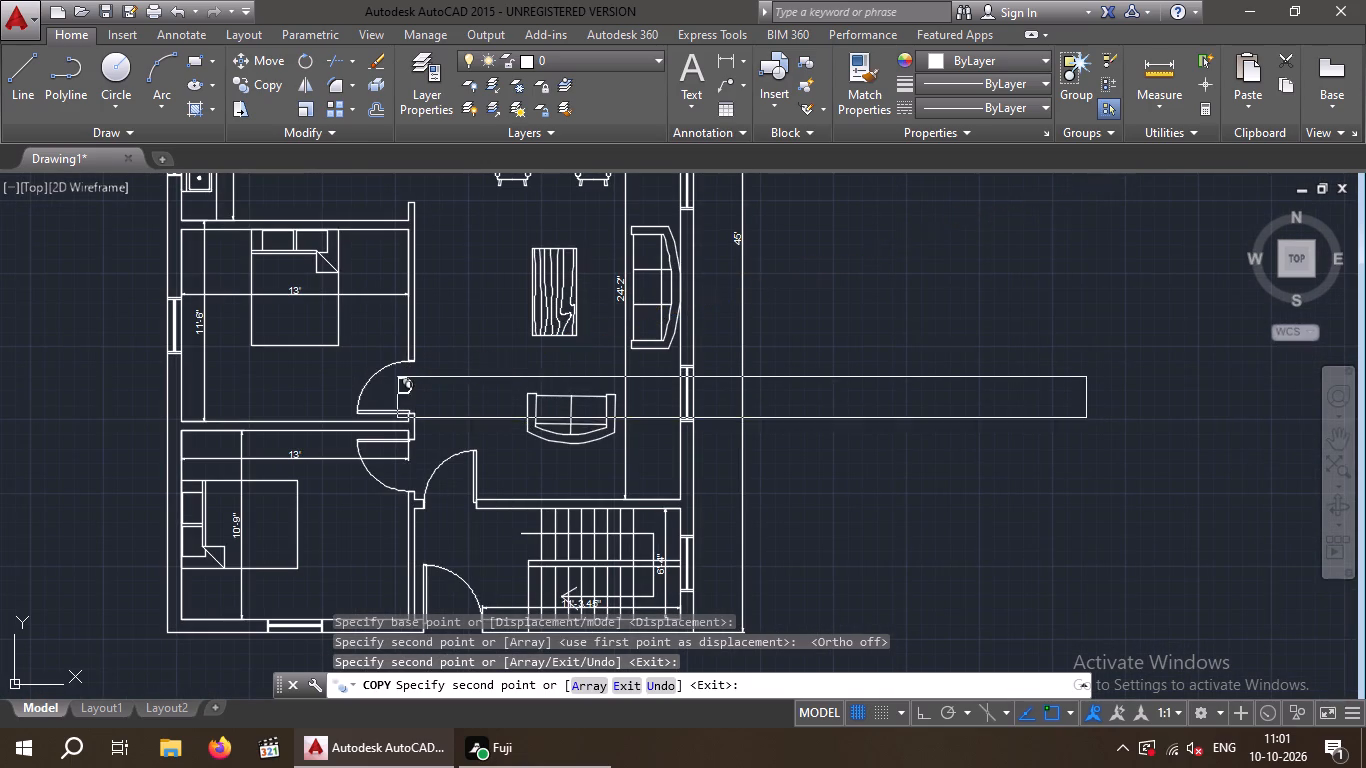
left_click(391, 396)
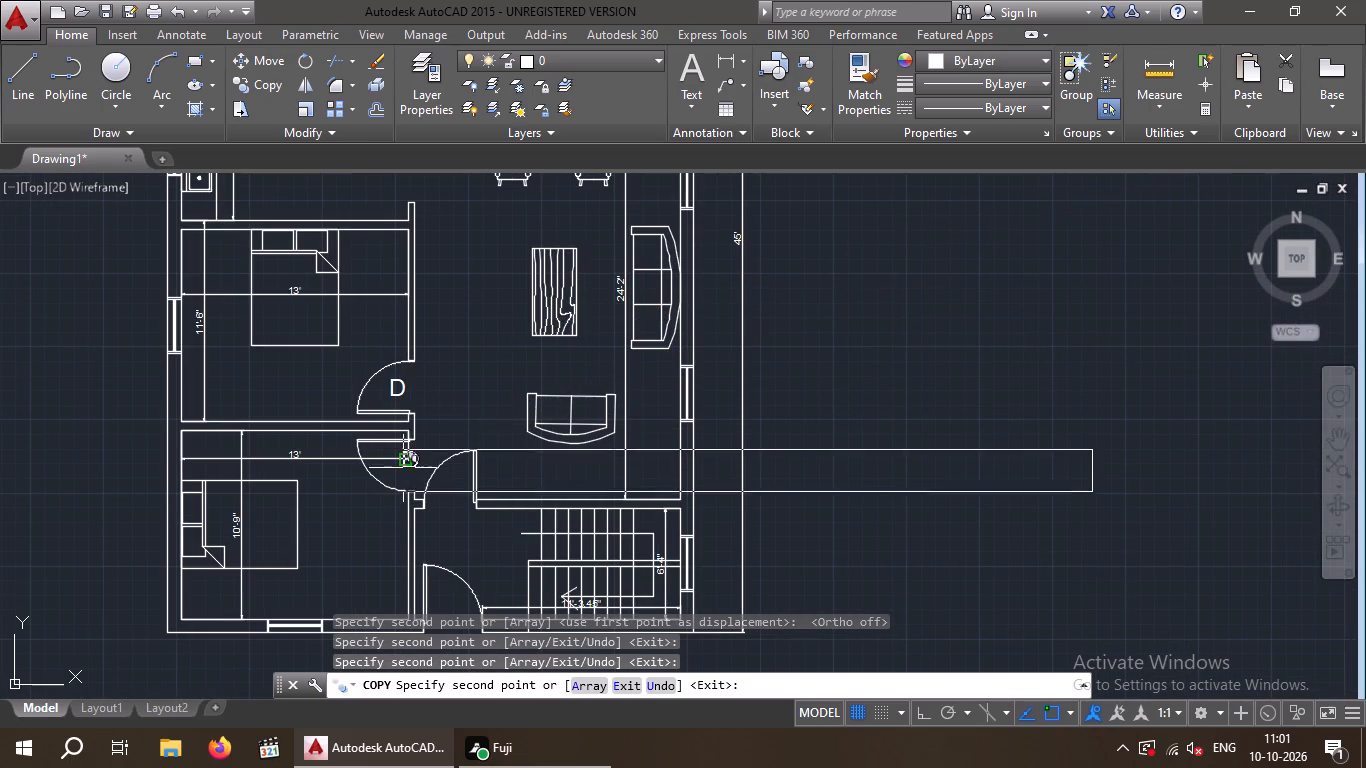
left_click(389, 471)
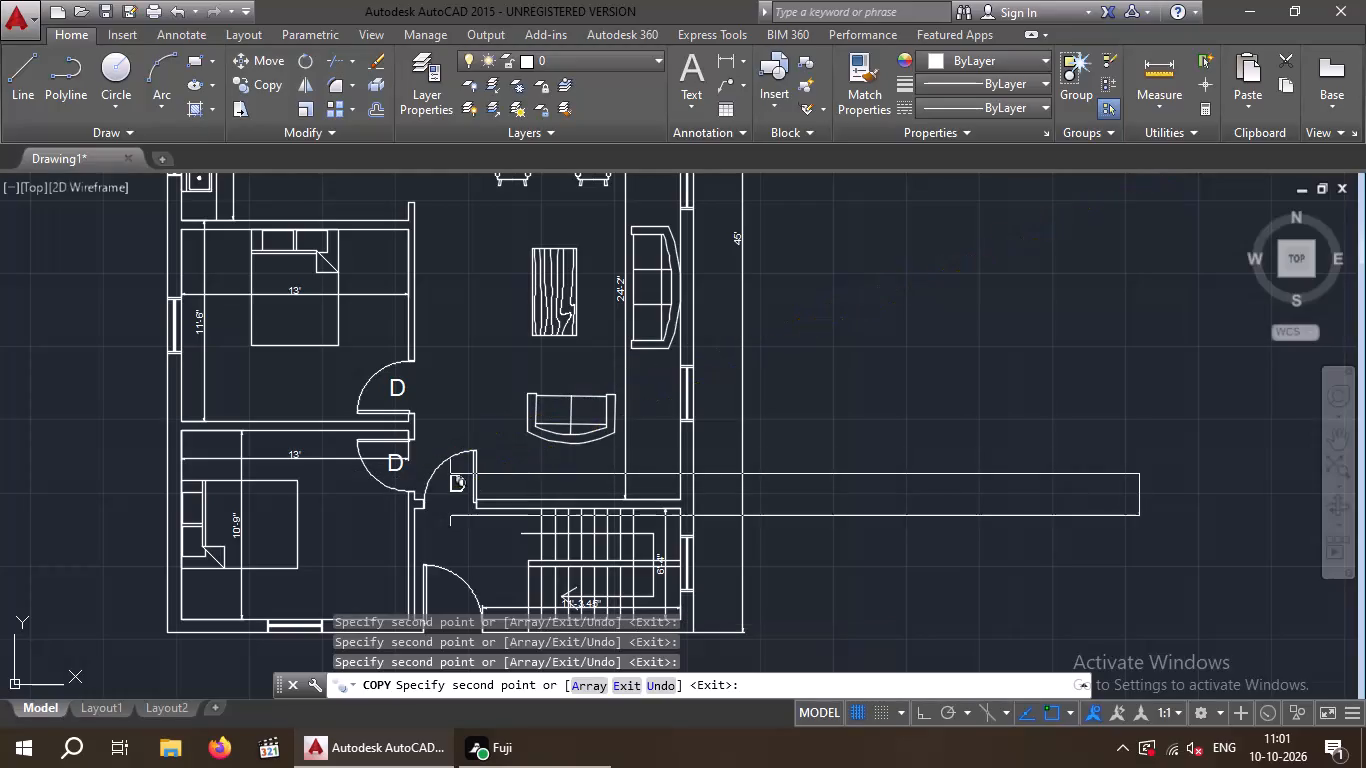
left_click(443, 501)
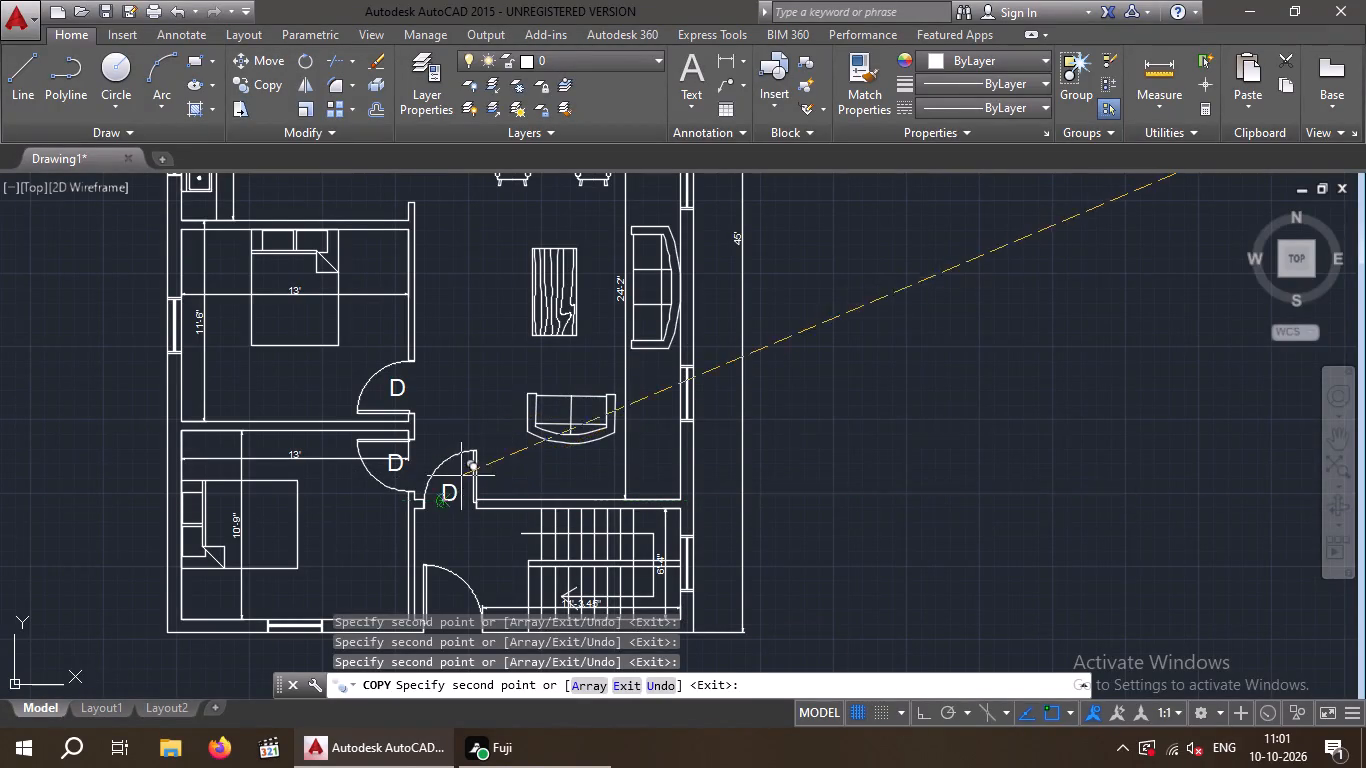
scroll(457, 438, "down", 1)
scroll(457, 438, "up", 1)
middle_click_drag(454, 456, 414, 524)
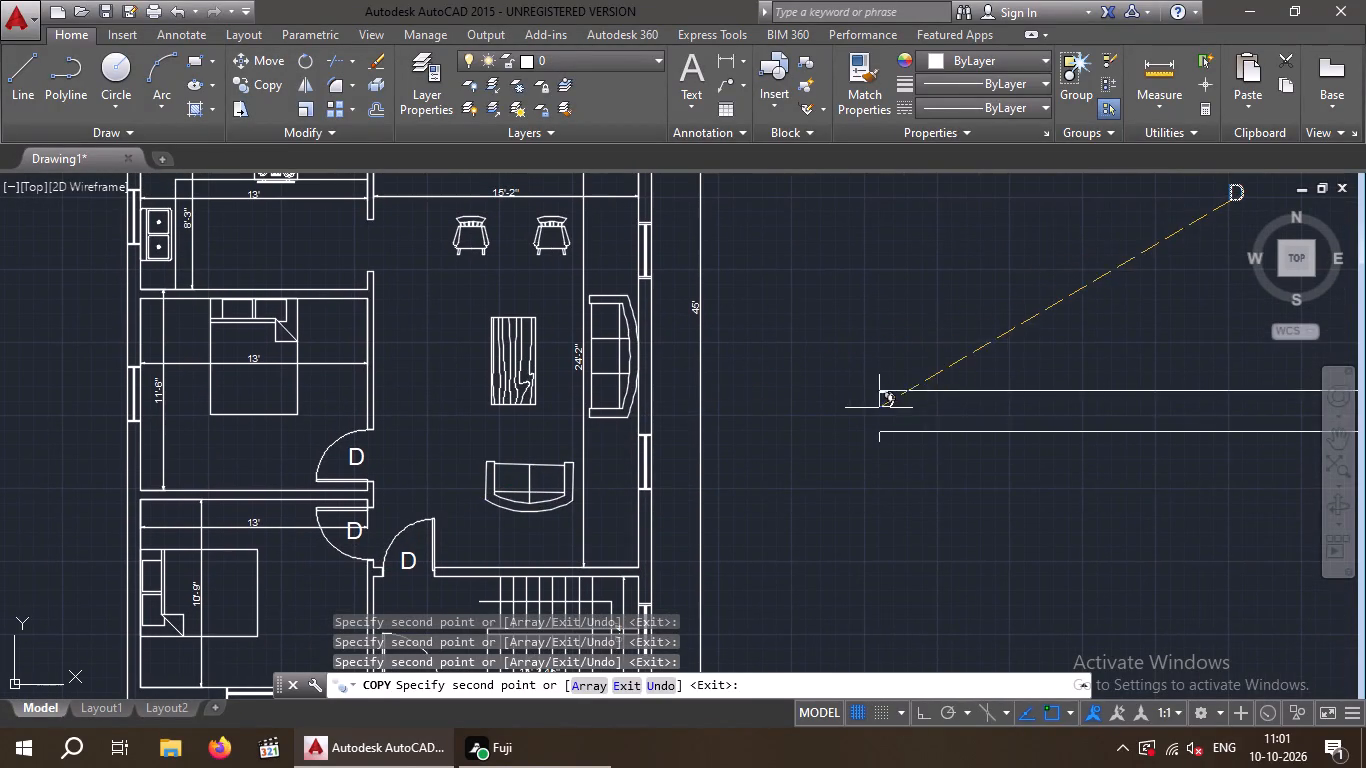
scroll(879, 408, "down", 2)
scroll(877, 413, "up", 2)
middle_click_drag(877, 413, 789, 418)
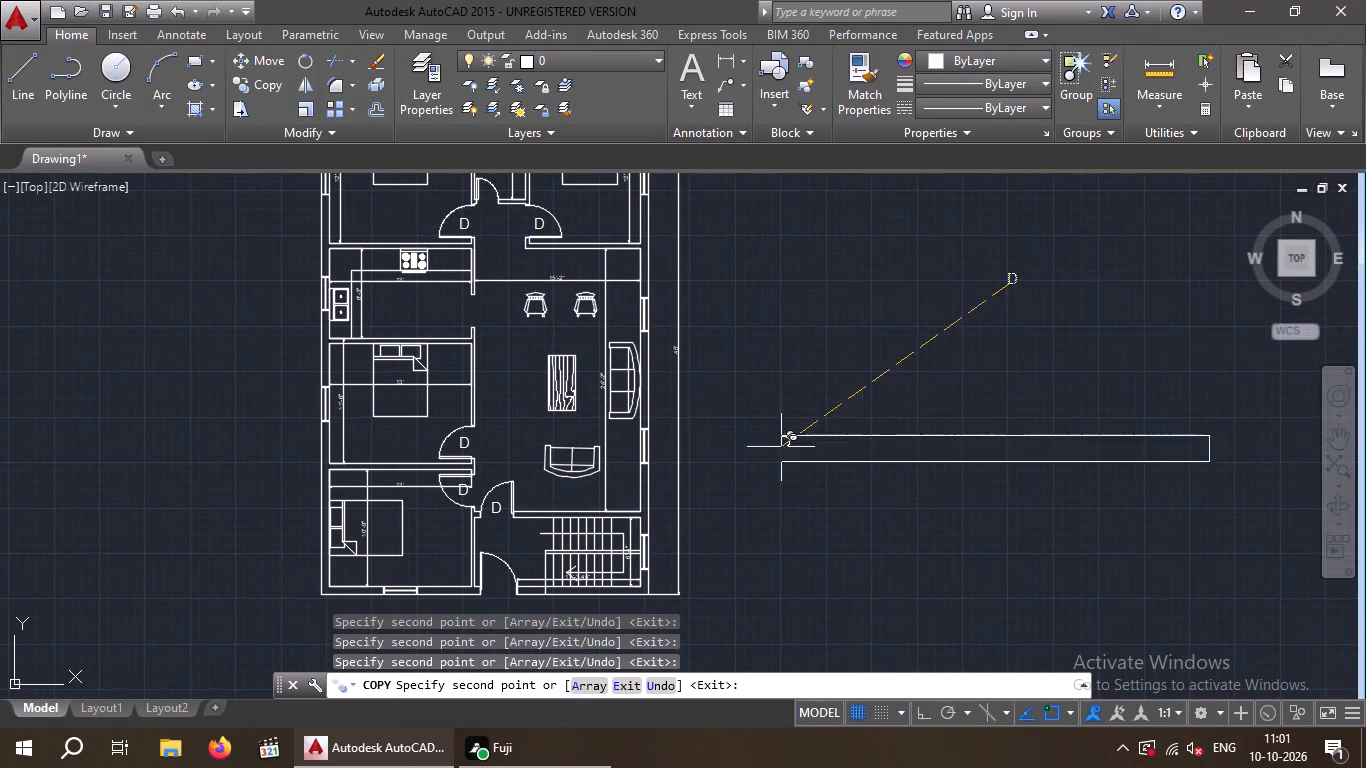
key("Escape")
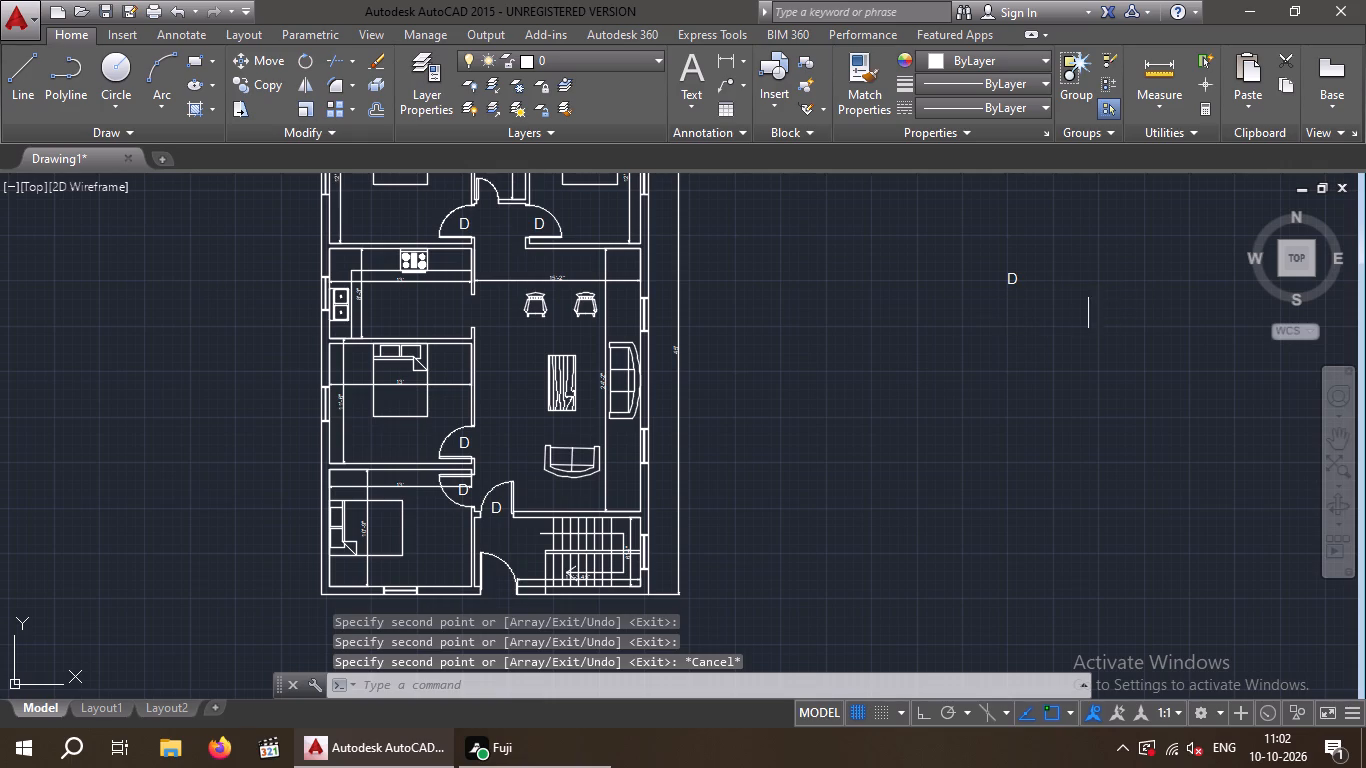
Edit the original D text beside the plan to read MD.
double_click(1014, 281)
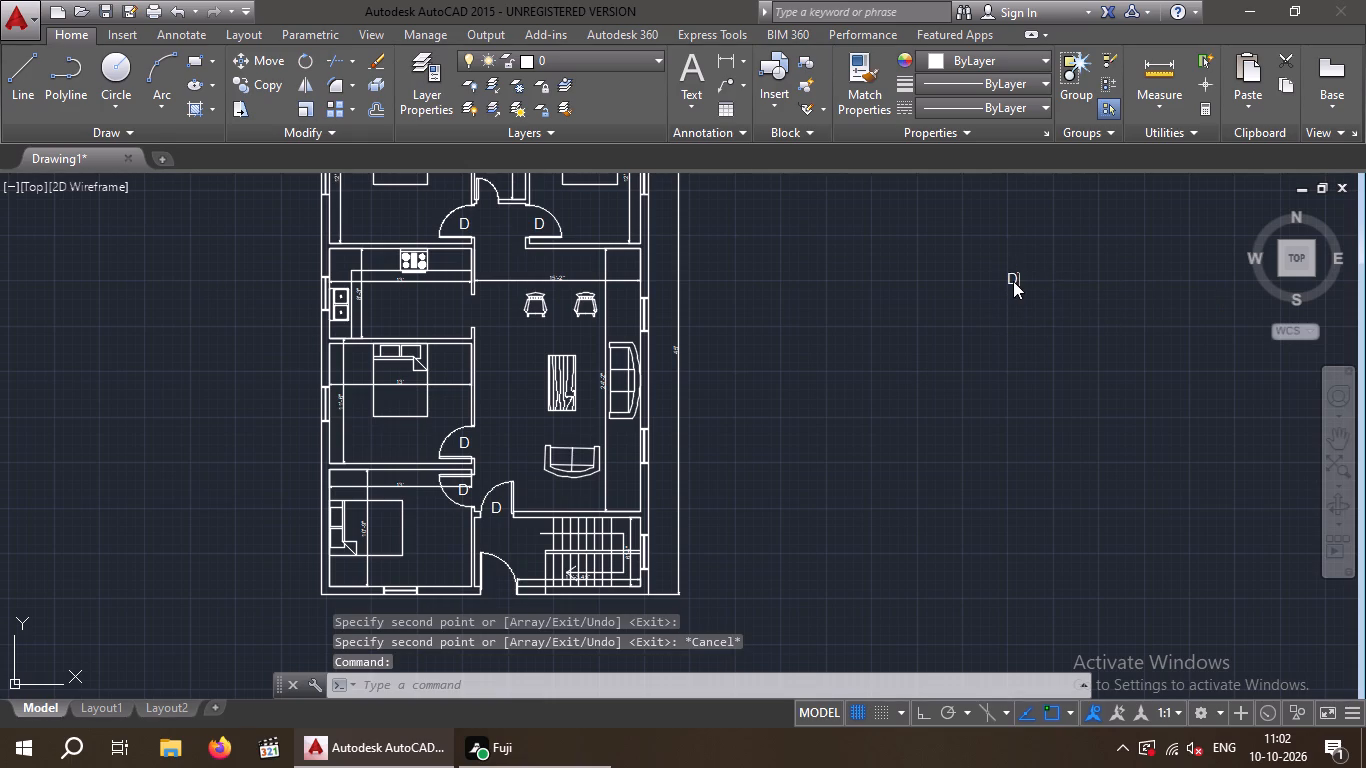
key("Left")
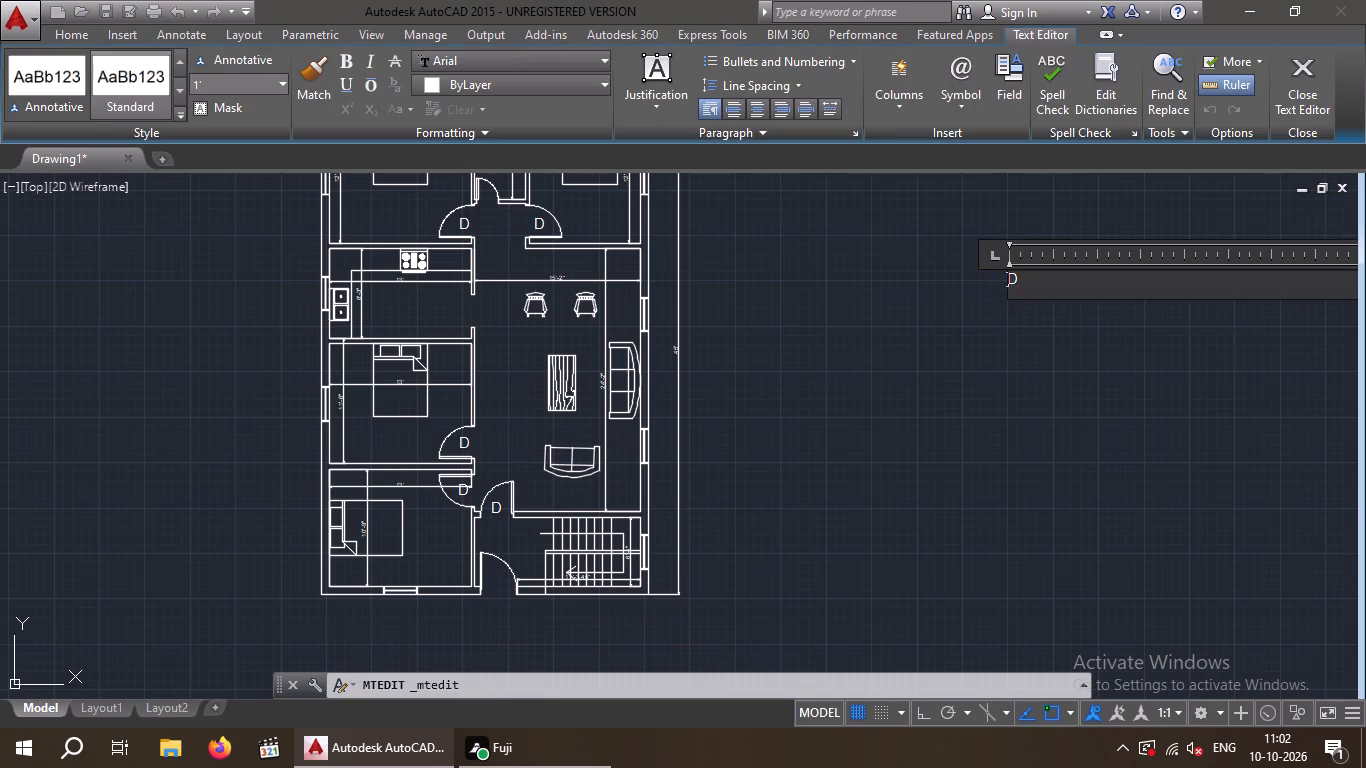
key("m")
left_click(1289, 80)
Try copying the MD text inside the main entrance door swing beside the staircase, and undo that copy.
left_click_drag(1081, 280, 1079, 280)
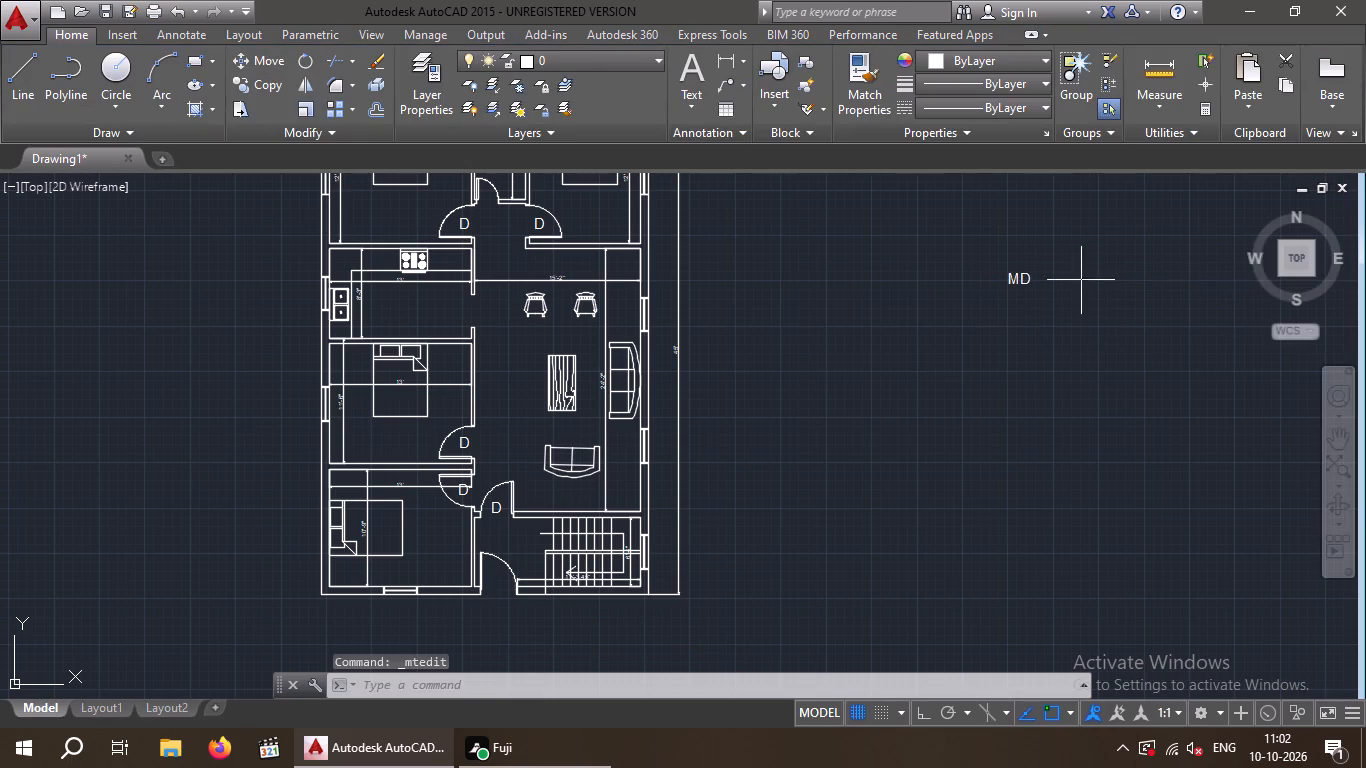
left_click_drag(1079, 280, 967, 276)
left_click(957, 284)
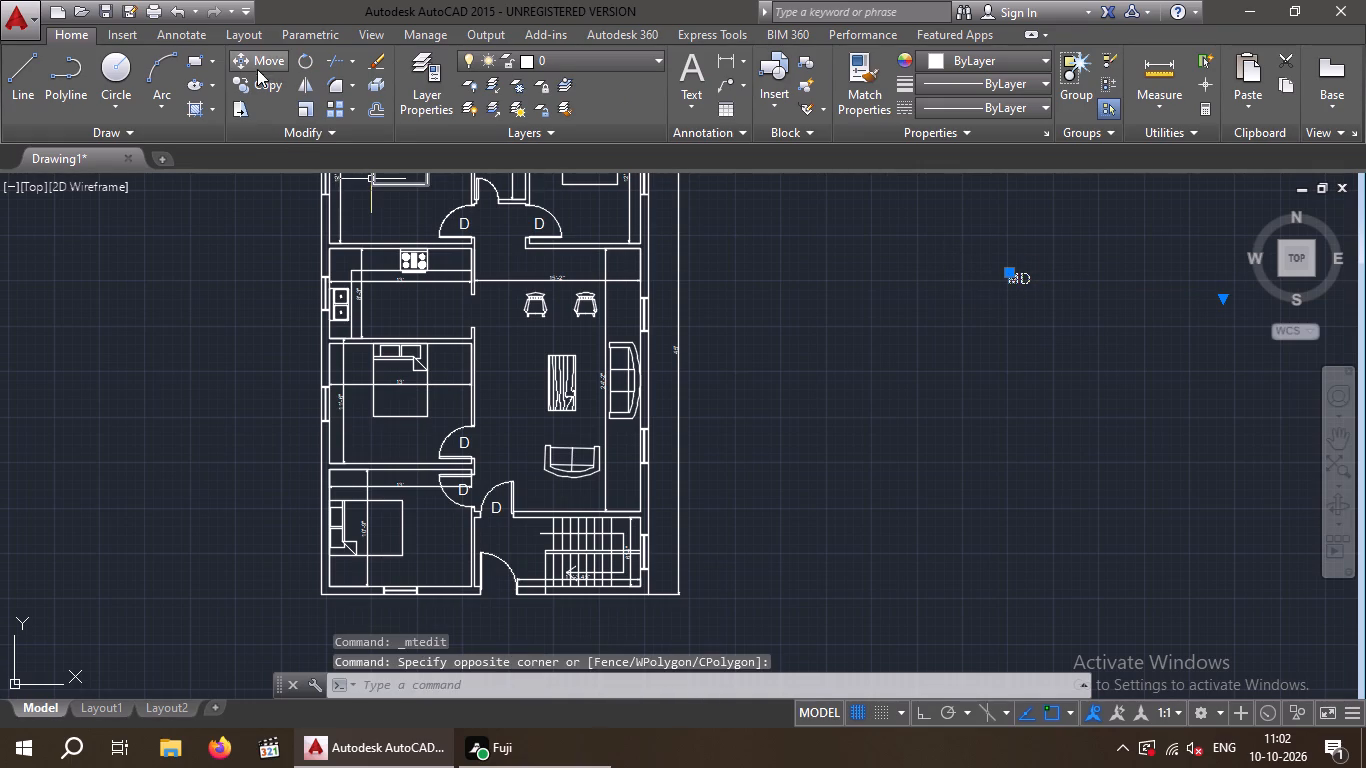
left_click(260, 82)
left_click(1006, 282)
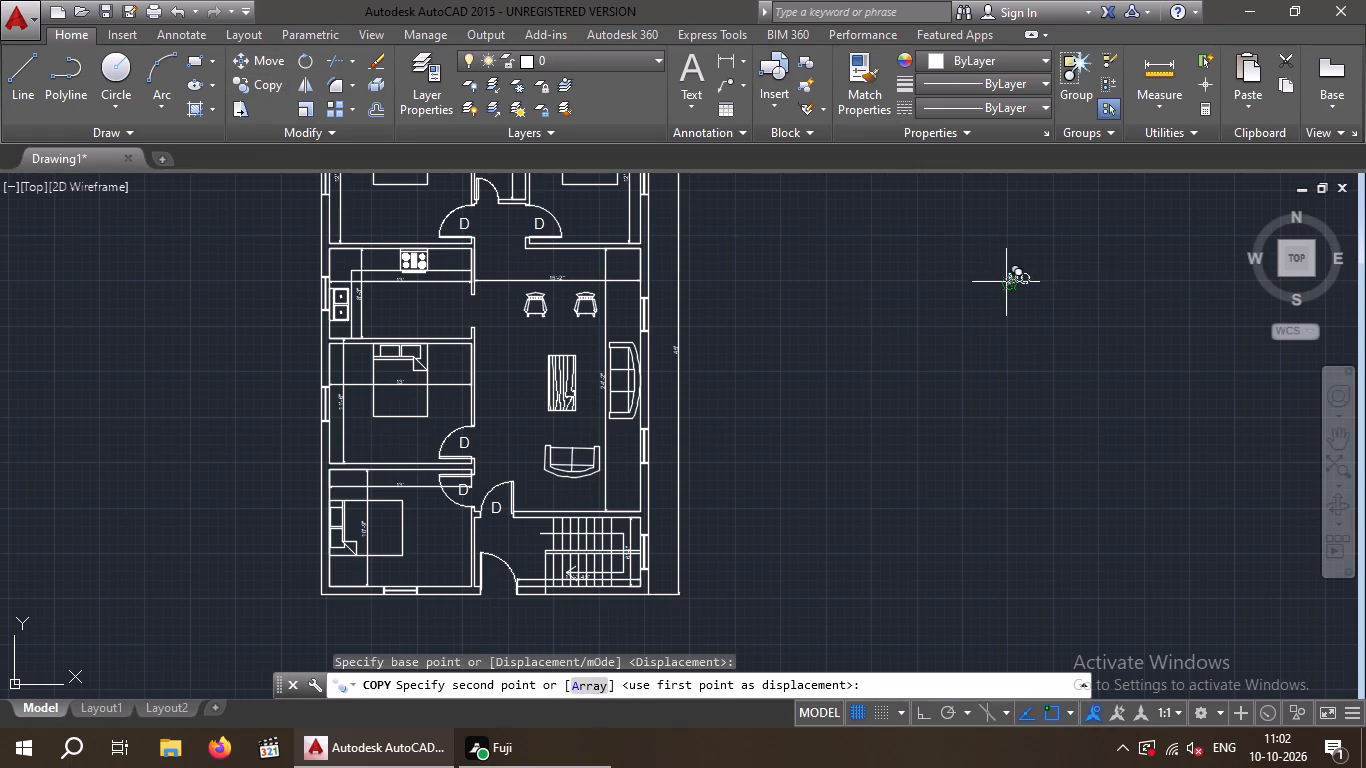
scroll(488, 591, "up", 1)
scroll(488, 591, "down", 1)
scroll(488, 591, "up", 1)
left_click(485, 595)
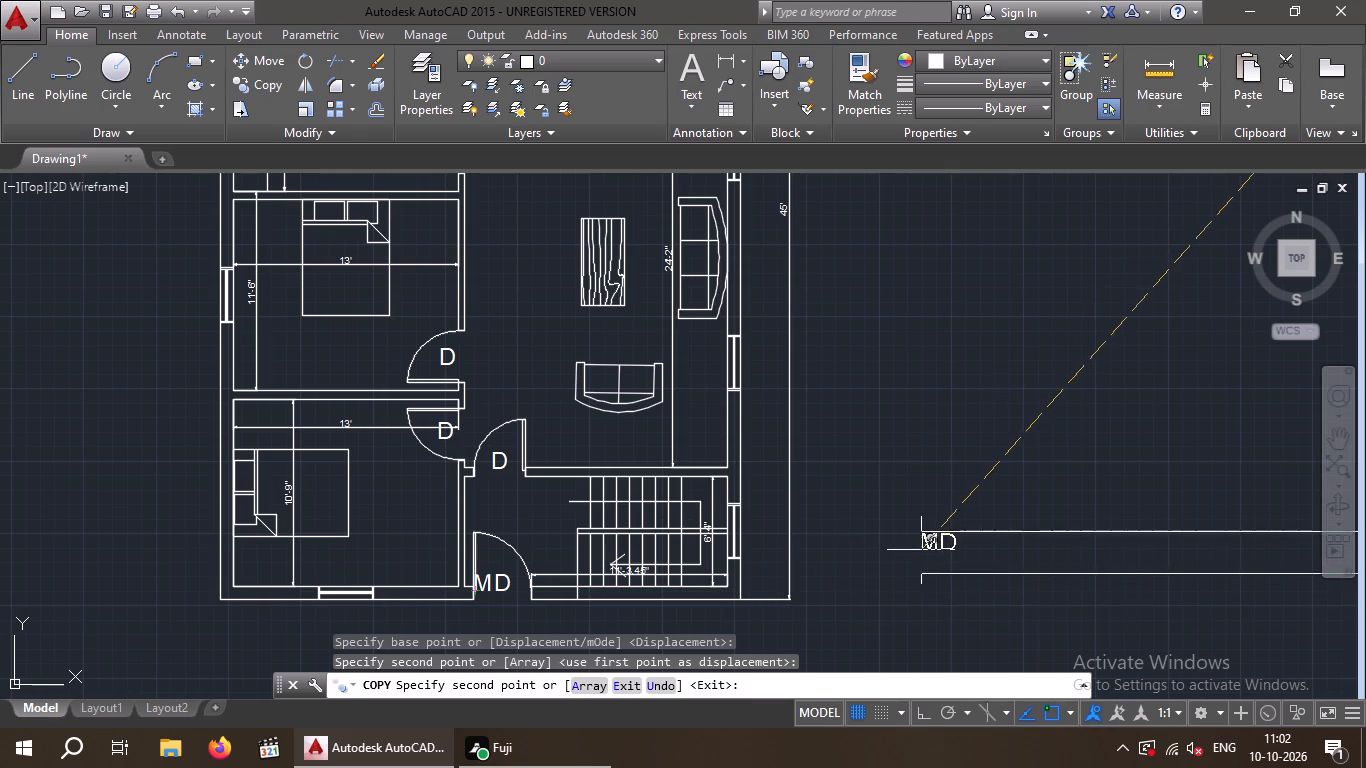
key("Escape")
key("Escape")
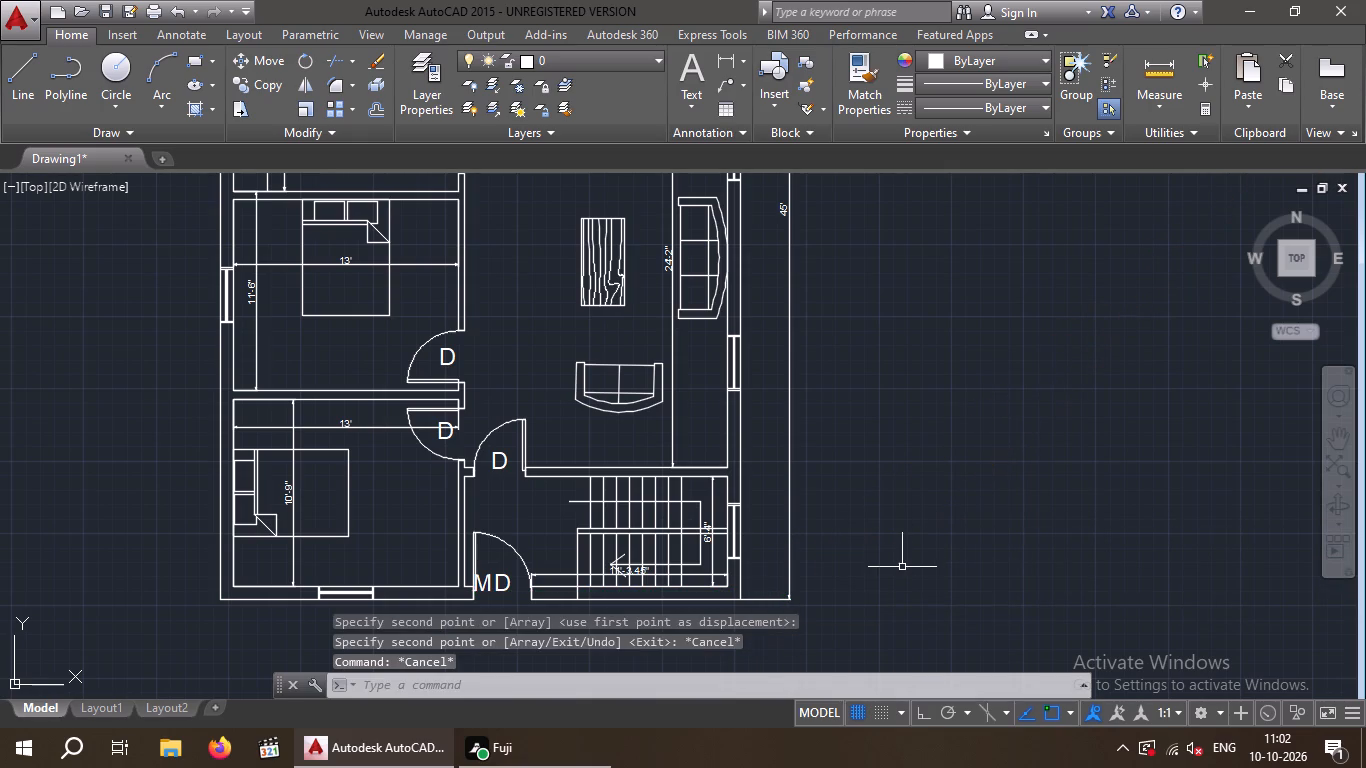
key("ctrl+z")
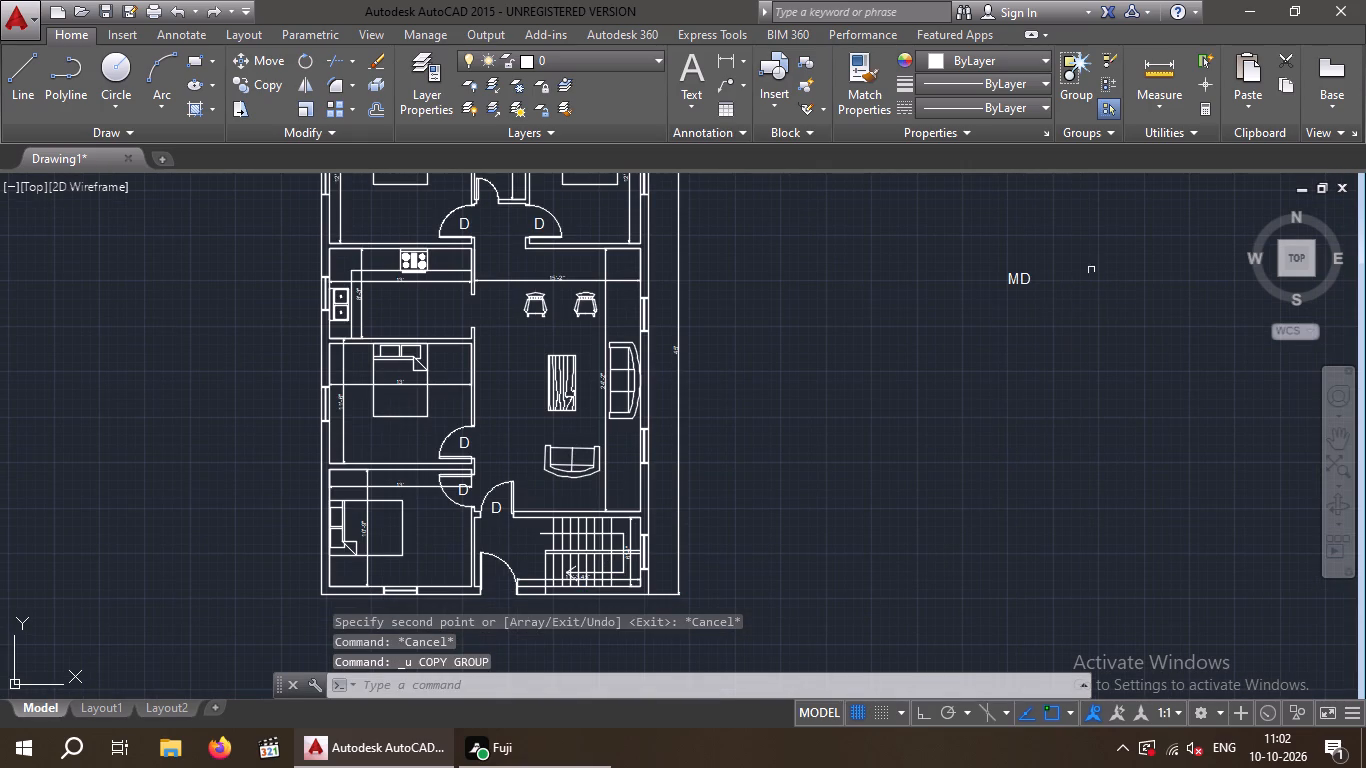
Copy the MD text into the main entrance opening, between the wall ends beneath the door swing.
left_click_drag(1091, 268, 1002, 280)
left_click(963, 294)
left_click(273, 81)
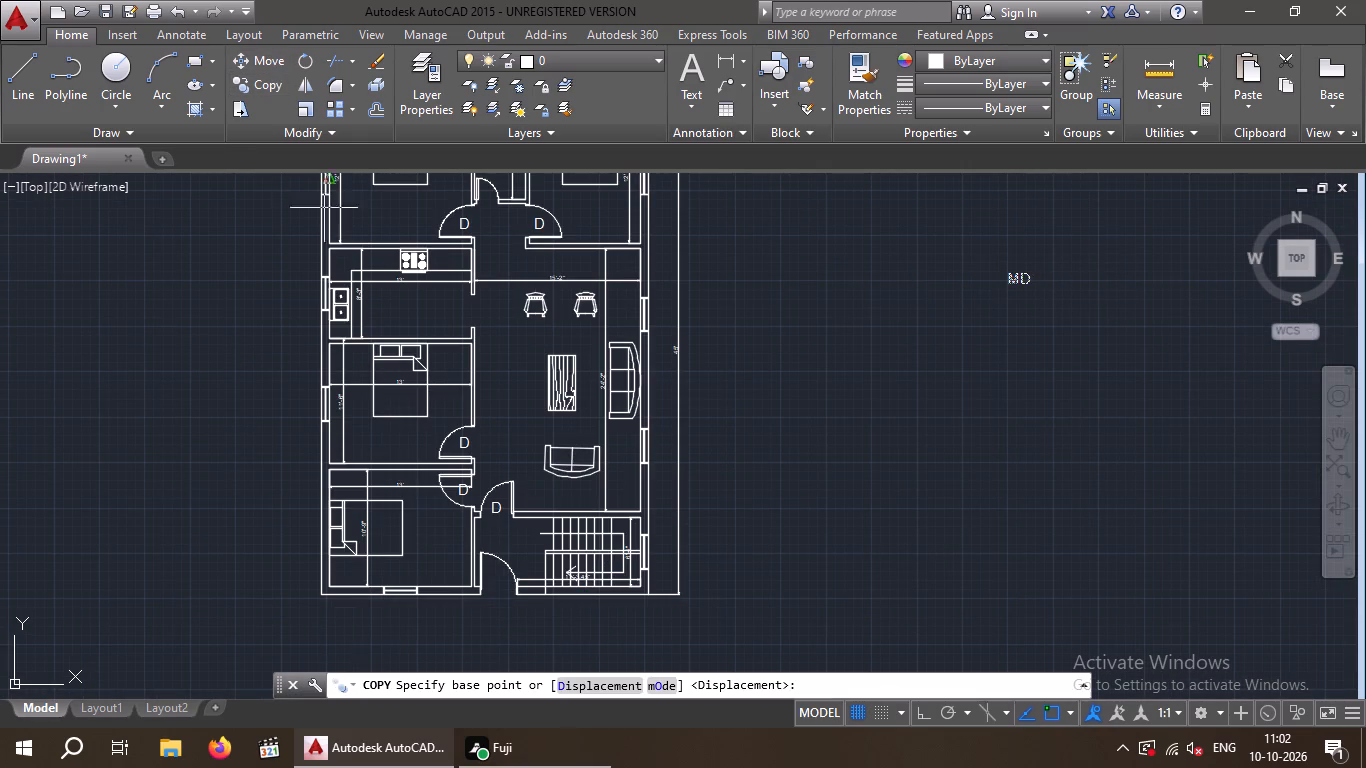
left_click(1031, 289)
scroll(502, 607, "up", 3)
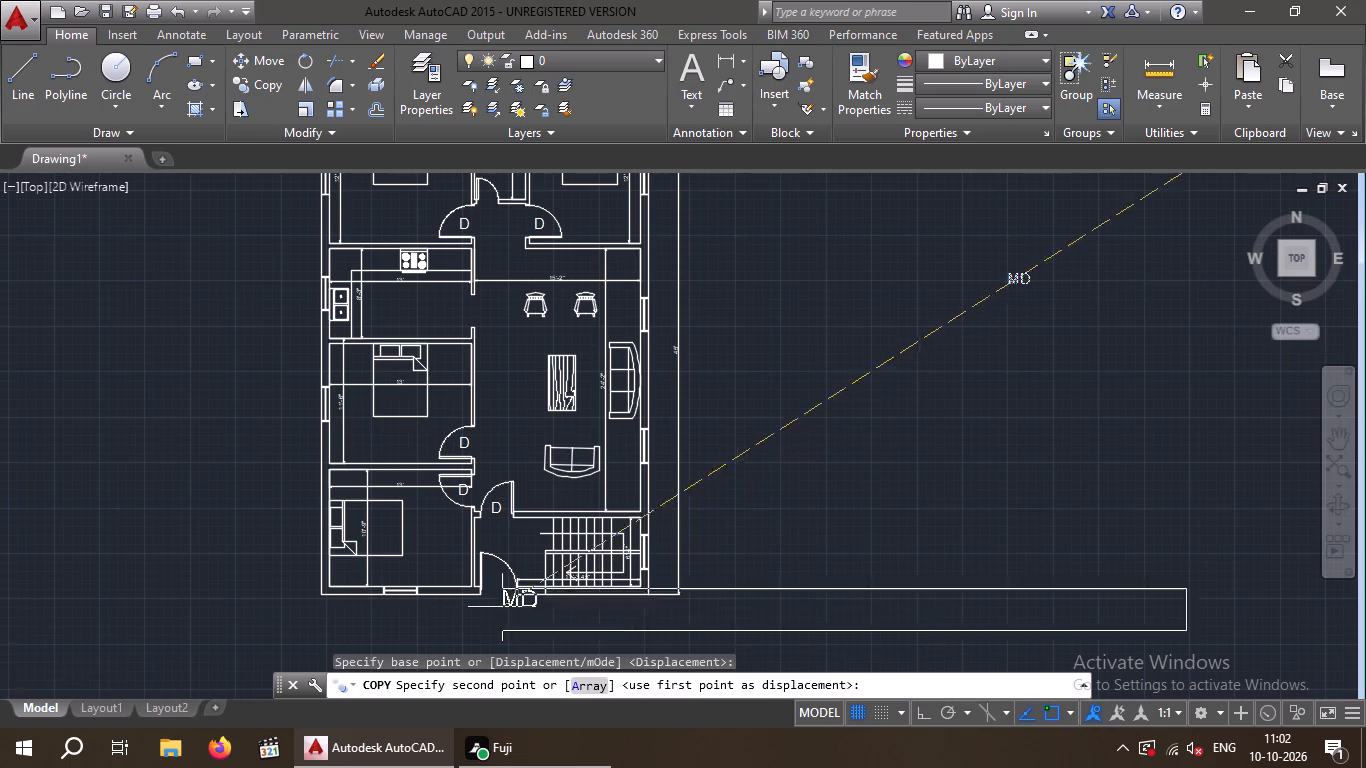
scroll(501, 606, "up", 3)
left_click(249, 447)
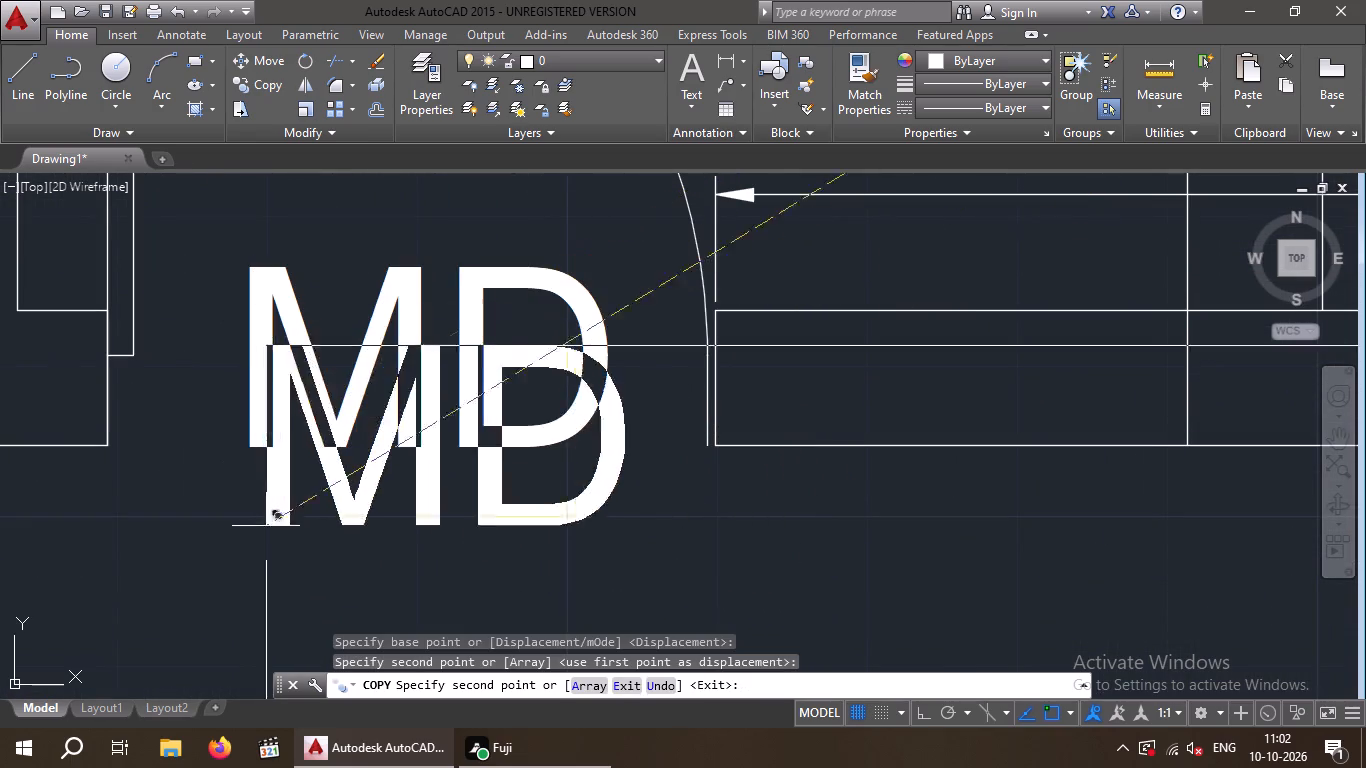
scroll(300, 590, "down", 5)
scroll(798, 484, "down", 4)
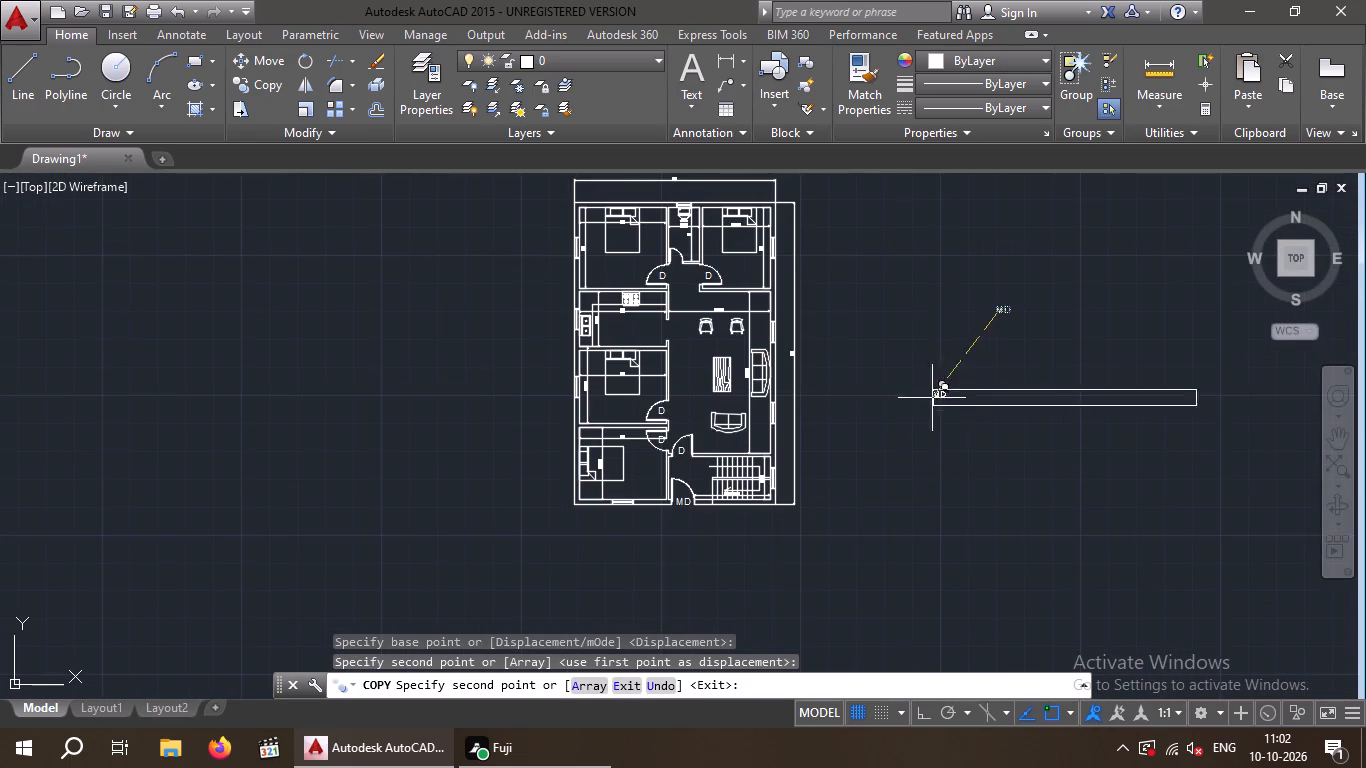
scroll(971, 425, "up", 1)
middle_click_drag(997, 438, 866, 547)
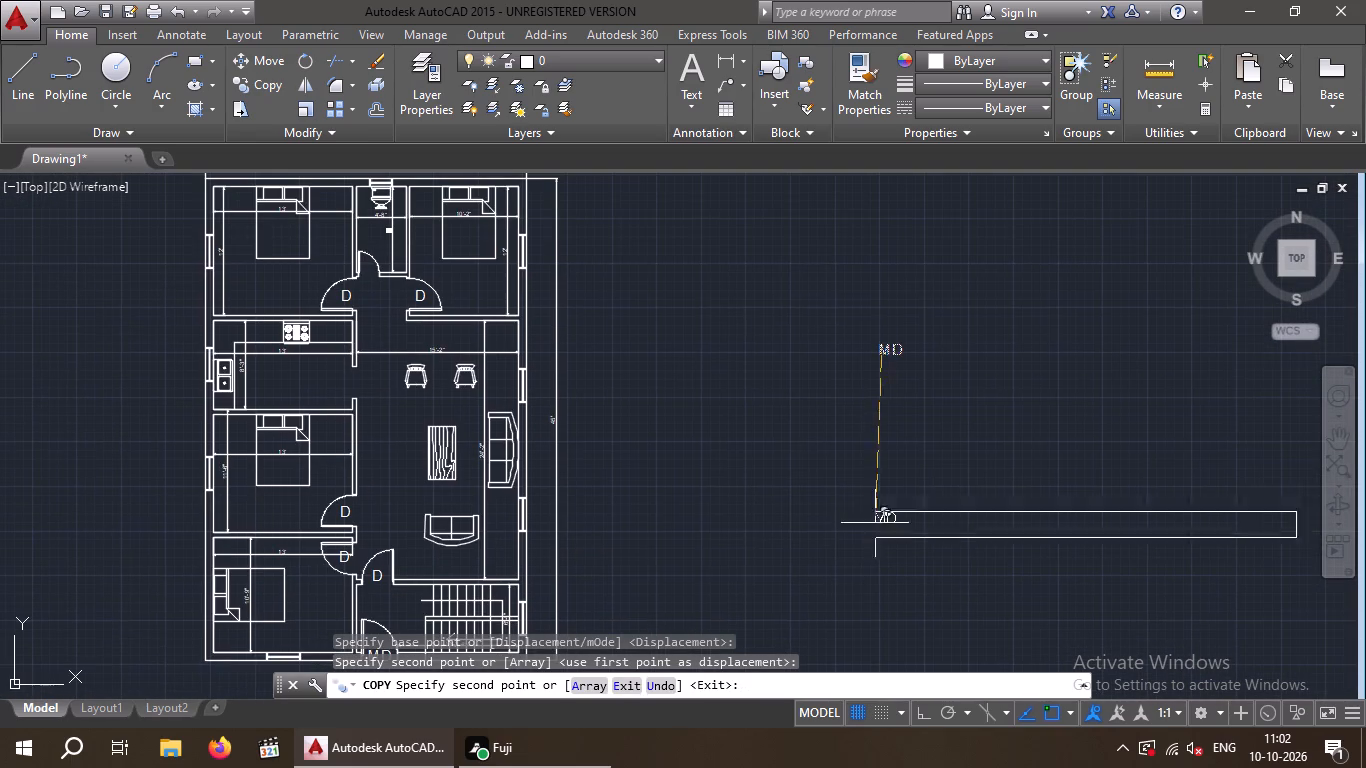
middle_click_drag(880, 490, 775, 457)
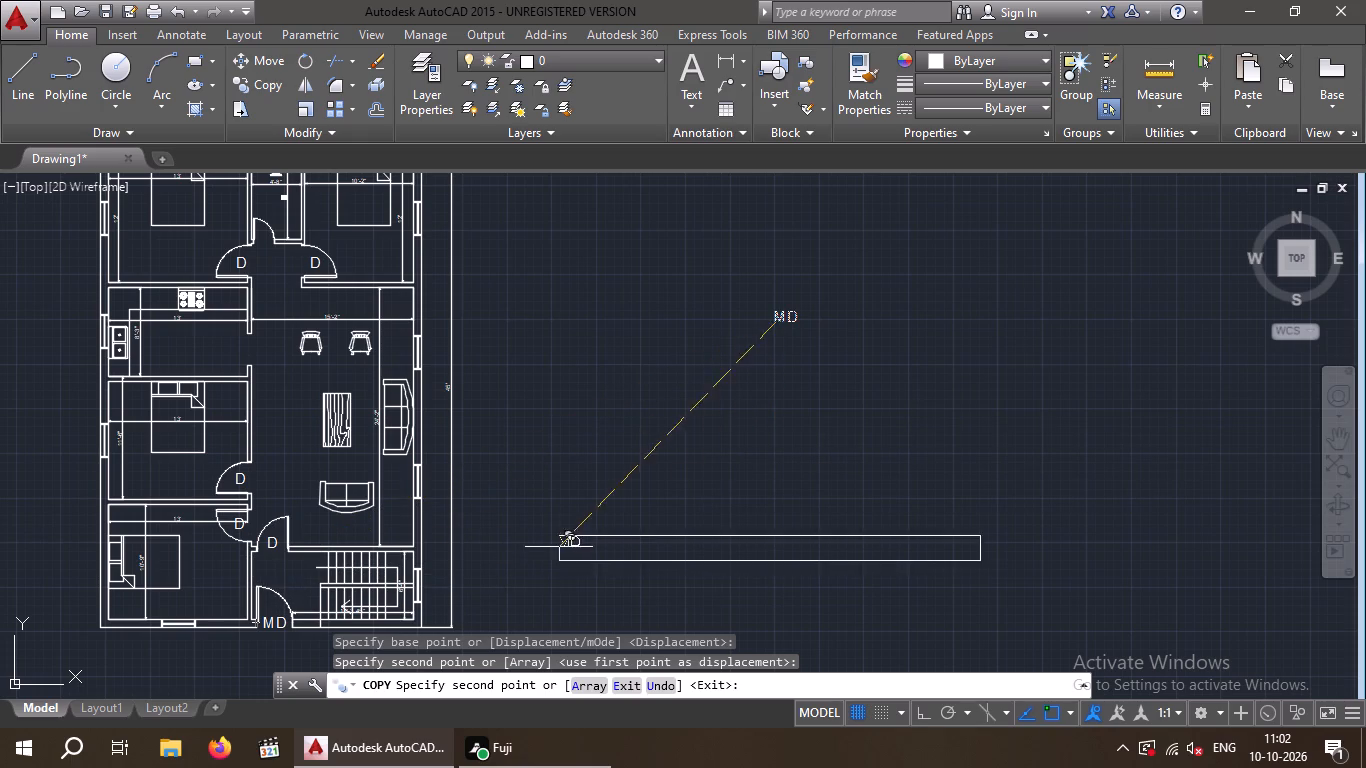
key("Escape")
key("Escape")
Delete the D text in the door swing between the living room and the stair lobby.
scroll(286, 545, "up", 4)
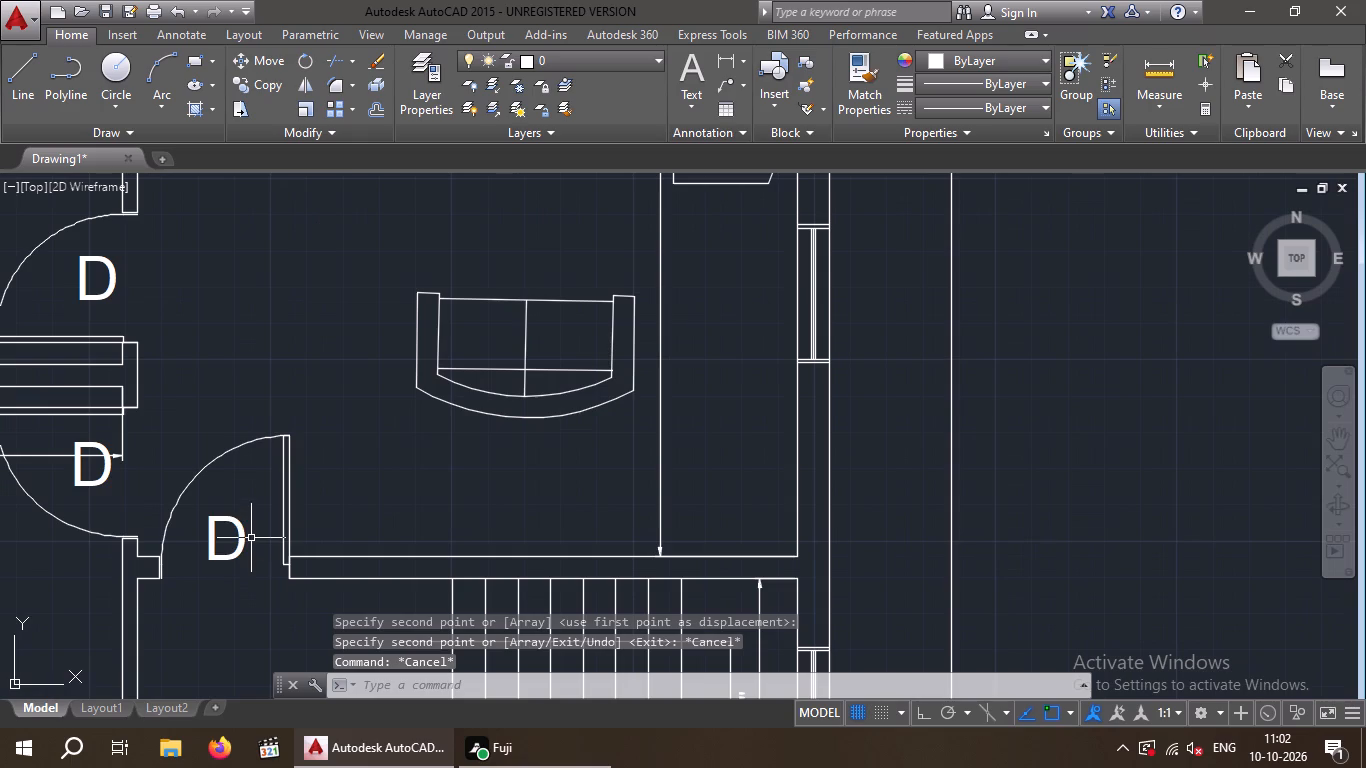
left_click(253, 510)
left_click(200, 557)
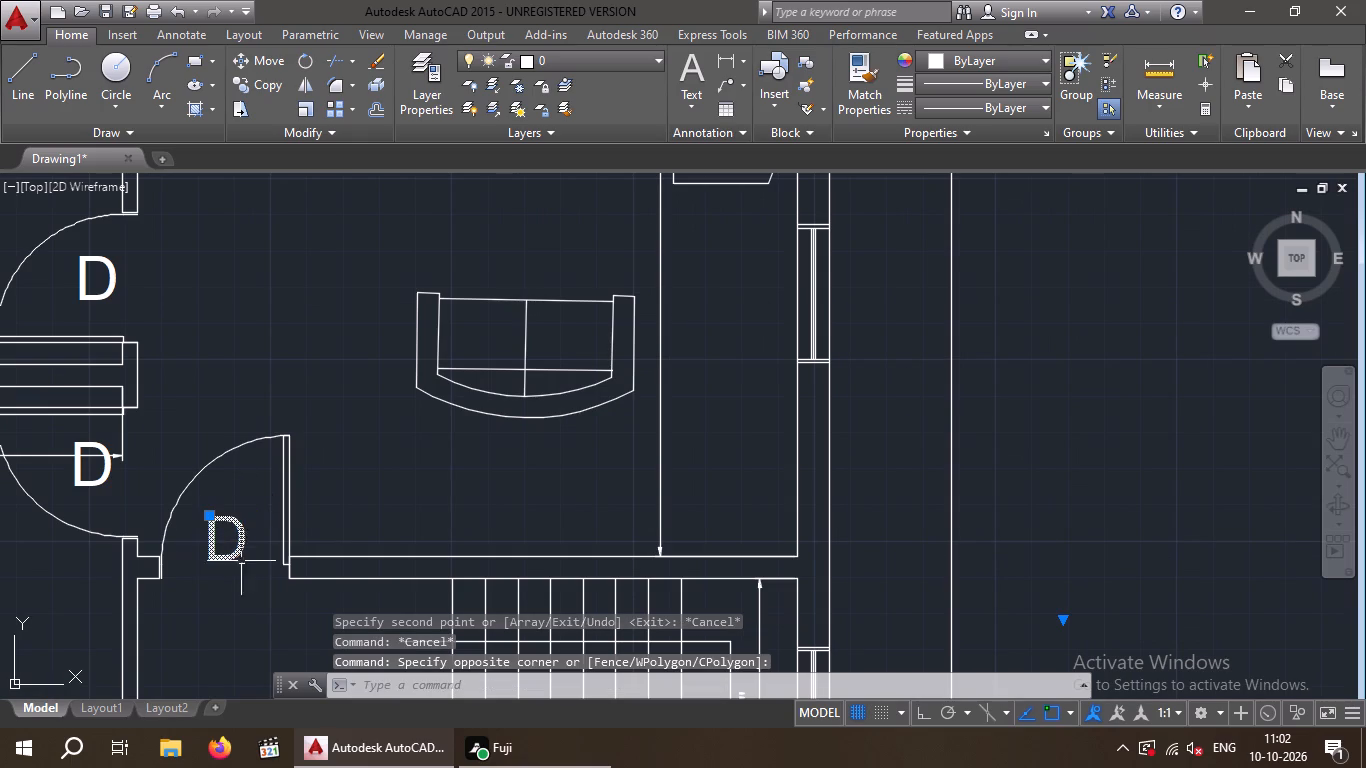
scroll(255, 554, "down", 2)
middle_click_drag(256, 553, 385, 515)
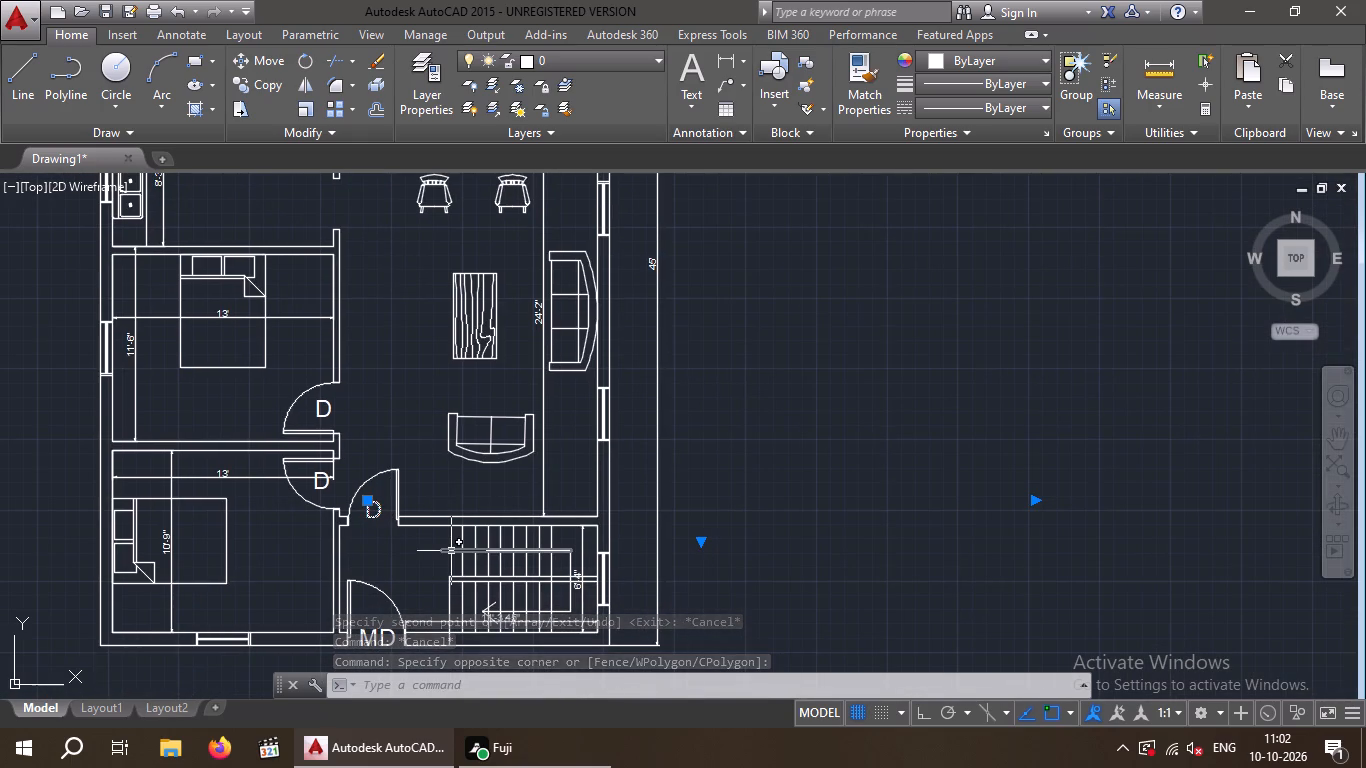
middle_click_drag(430, 574, 412, 524)
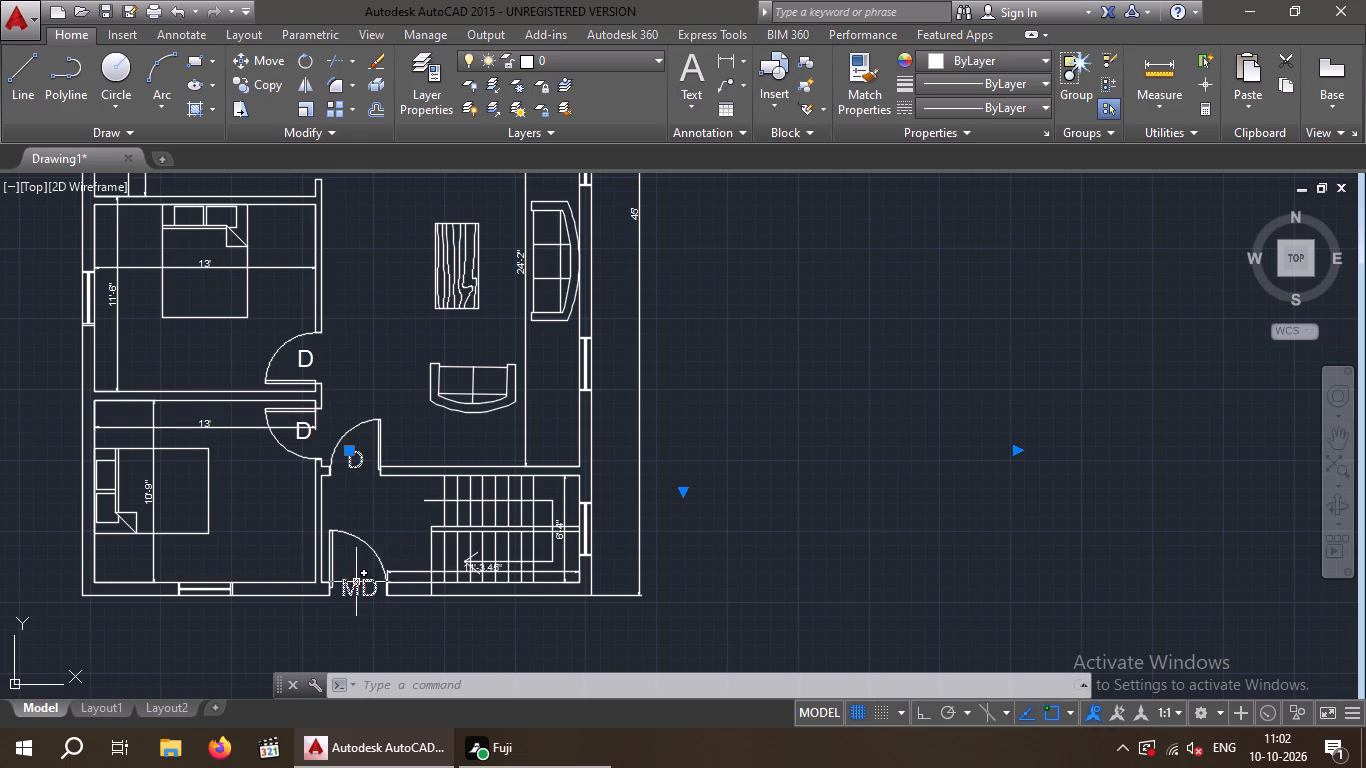
key("Delete")
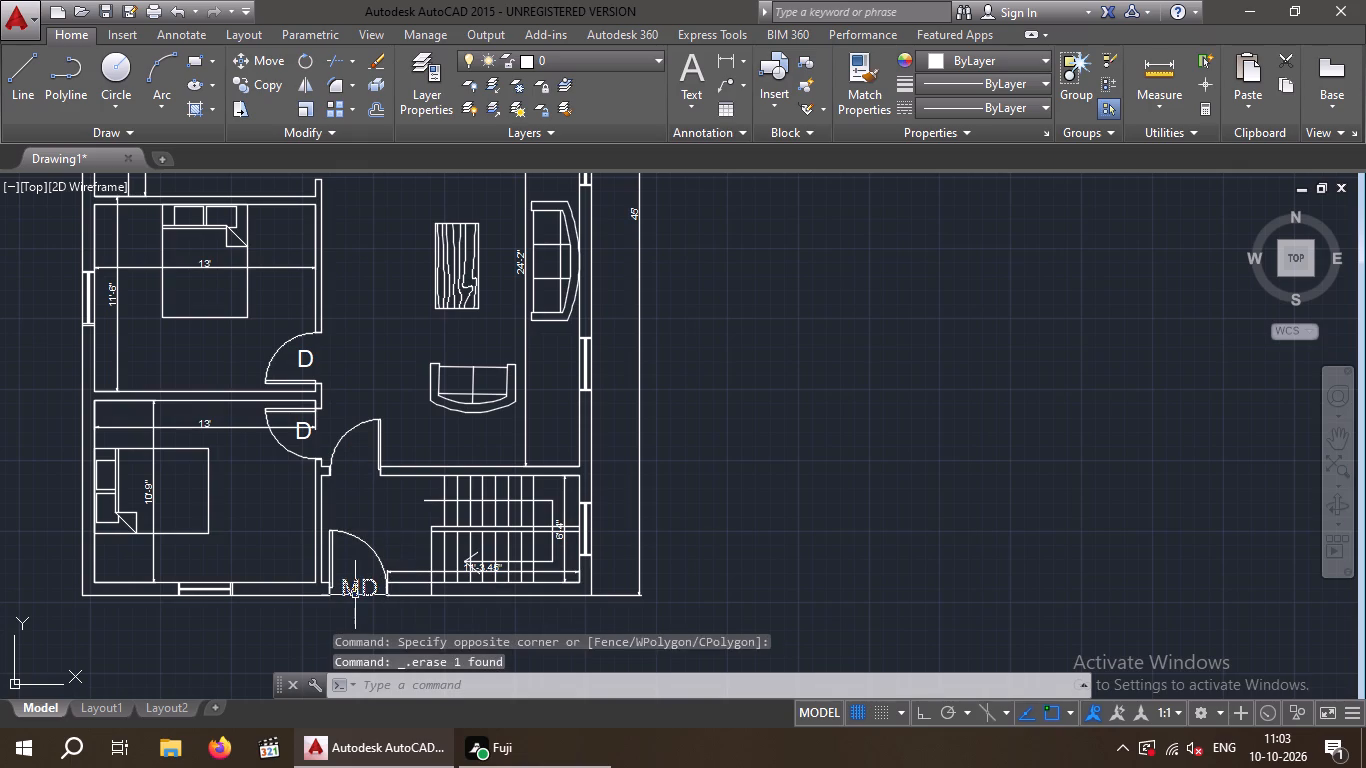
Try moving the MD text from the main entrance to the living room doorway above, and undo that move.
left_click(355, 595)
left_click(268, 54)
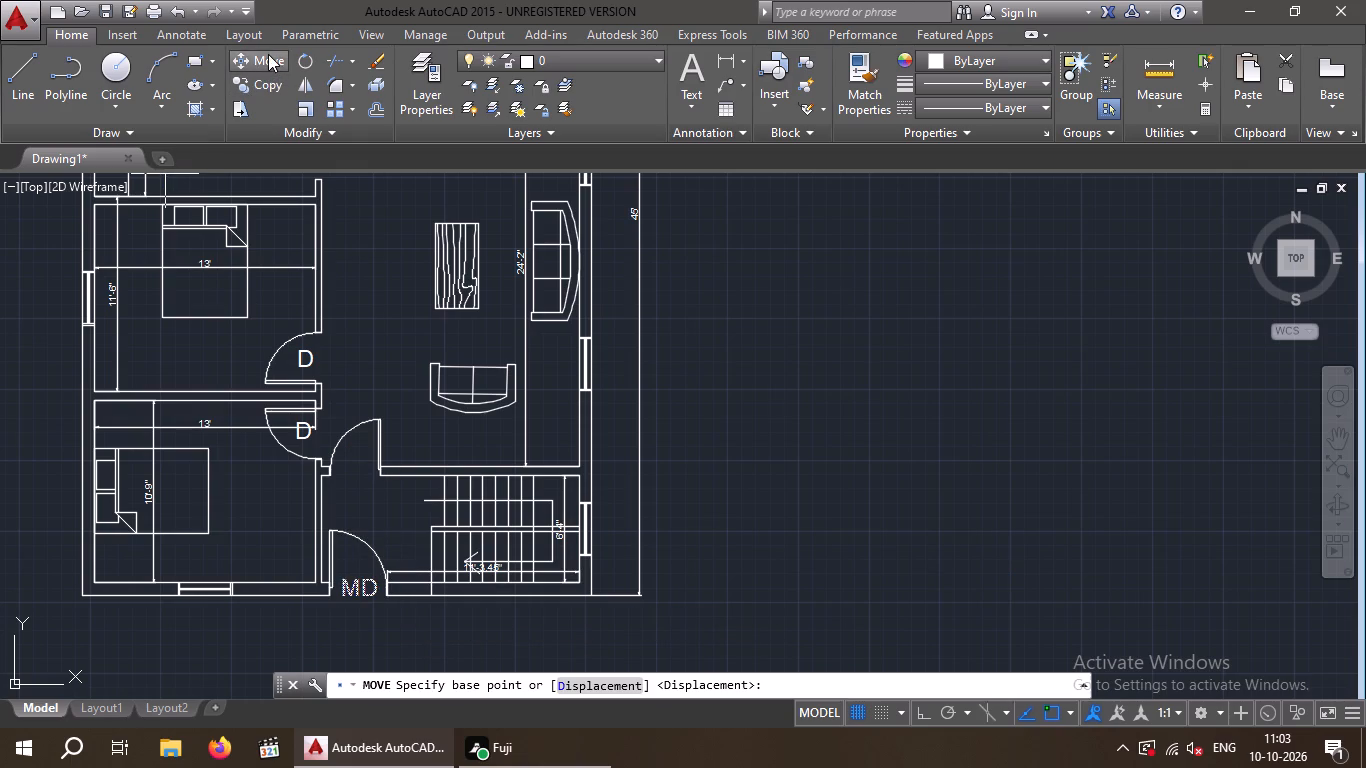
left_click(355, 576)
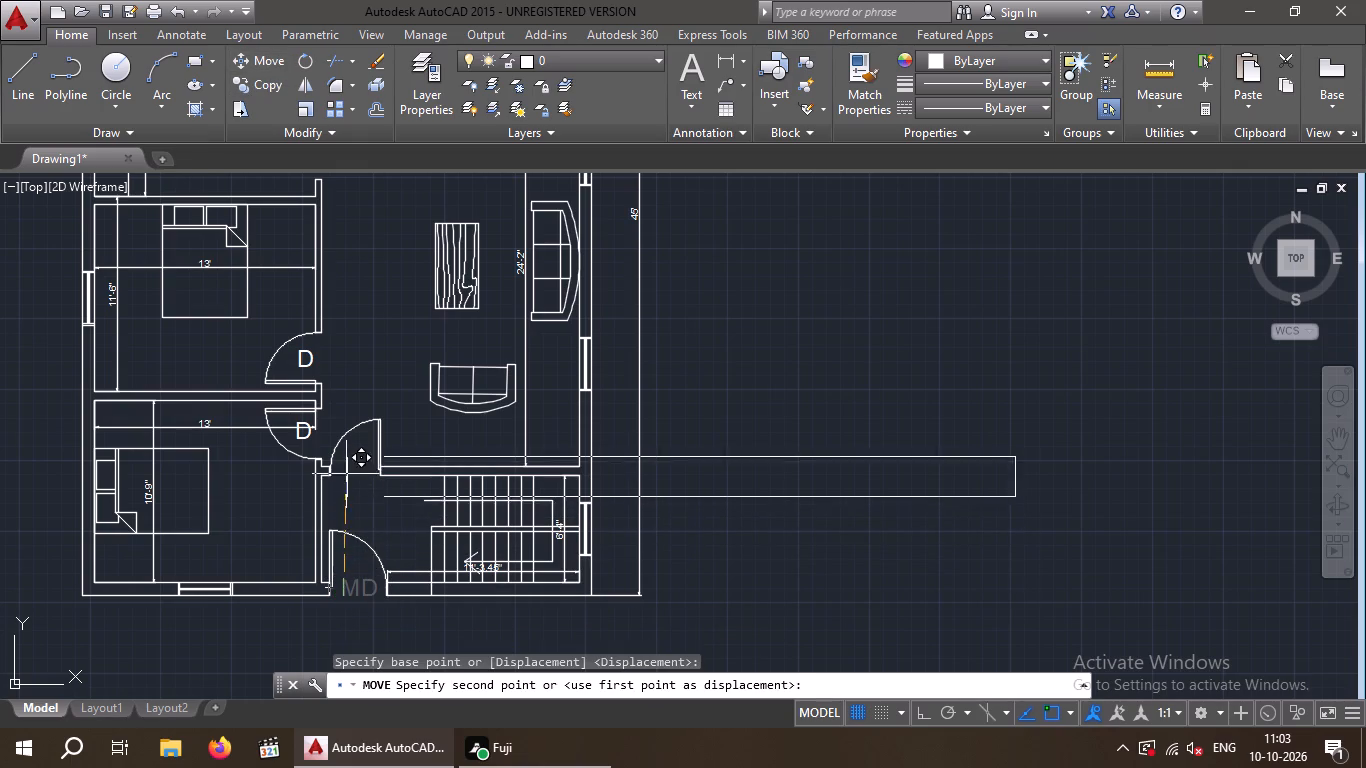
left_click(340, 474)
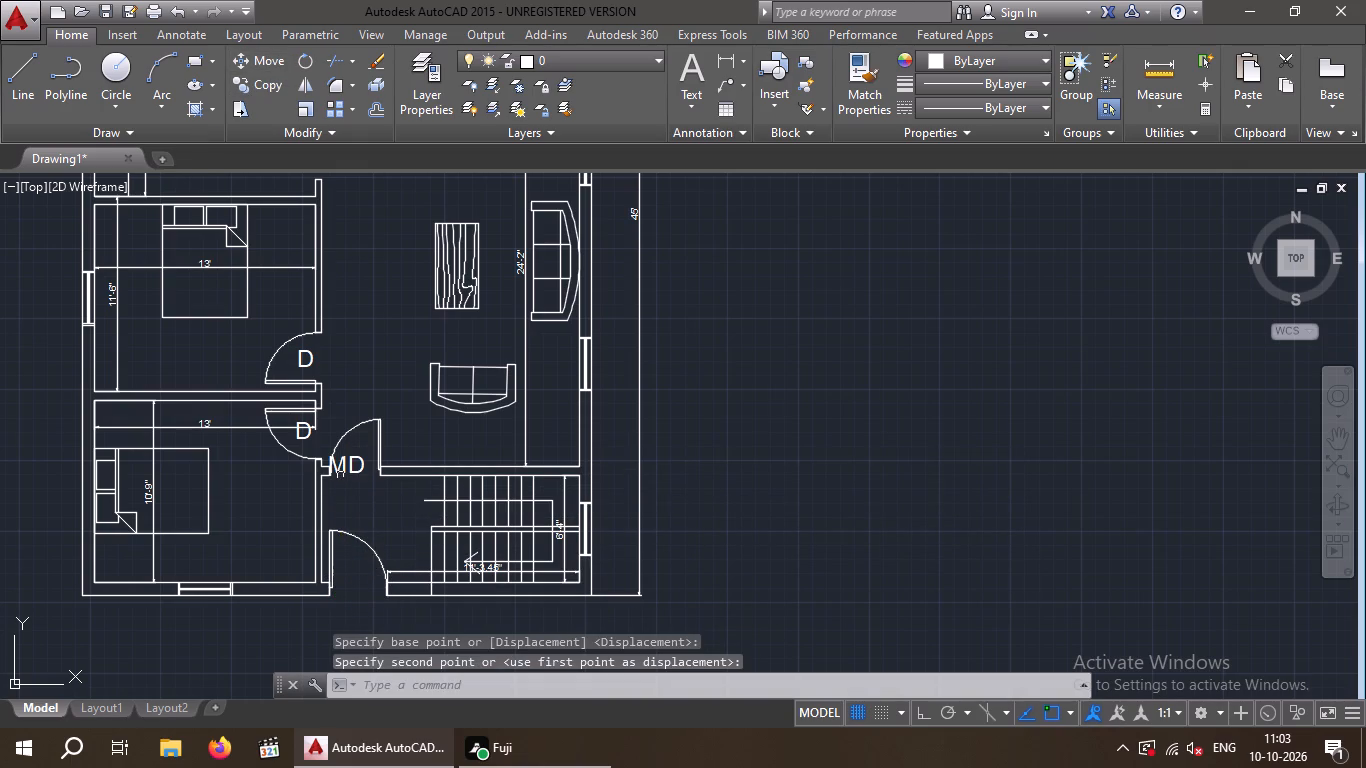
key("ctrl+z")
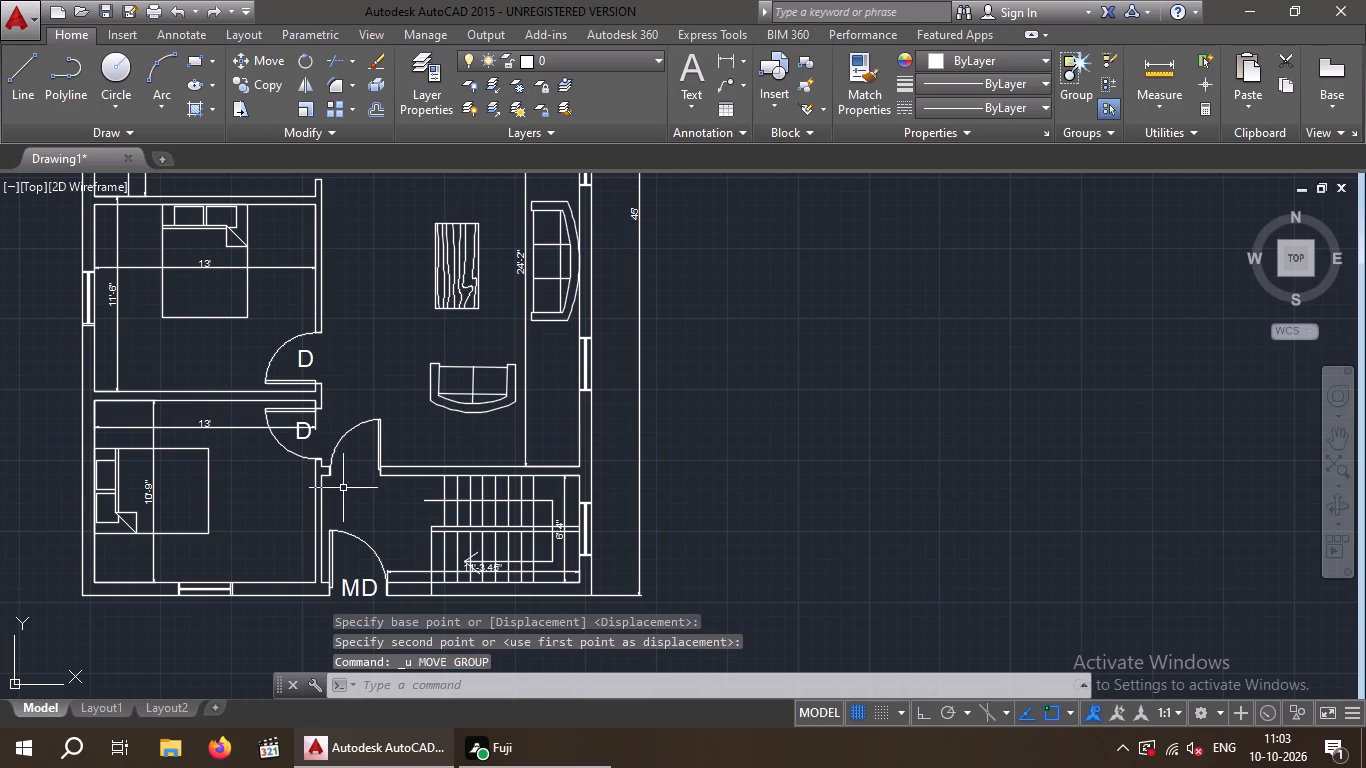
Move the MD text from the outer entrance opening into the doorway between the stair lobby and living room, between the wall ends.
left_click_drag(358, 587, 358, 577)
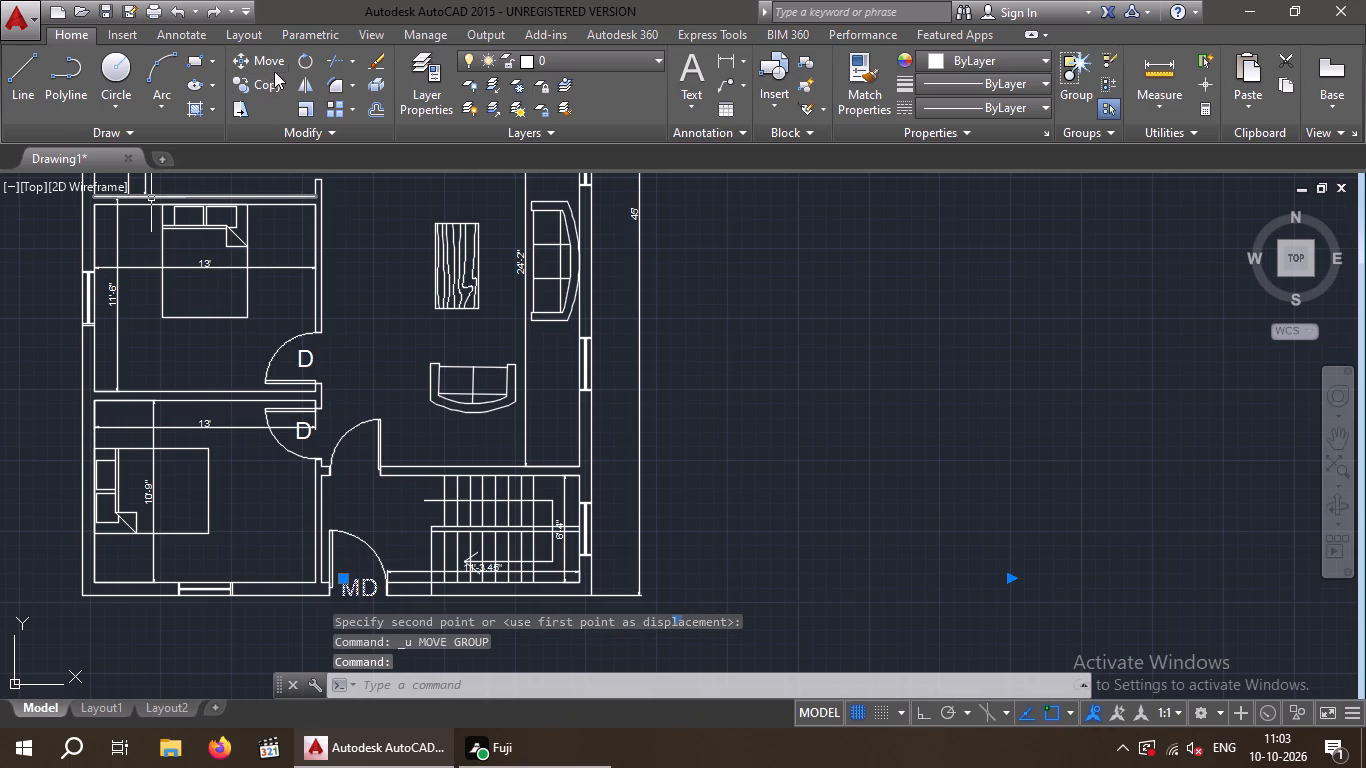
left_click(271, 66)
left_click(353, 578)
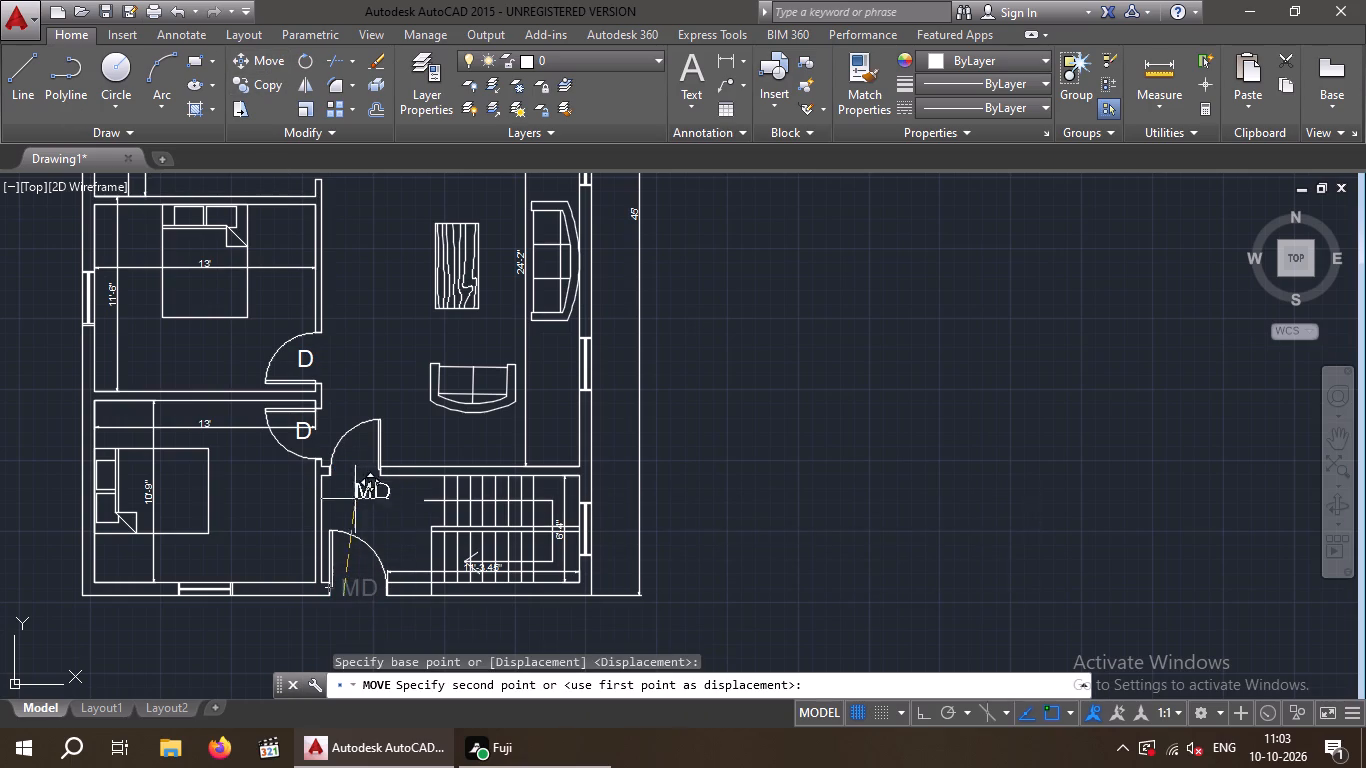
scroll(342, 481, "up", 3)
scroll(343, 479, "down", 1)
scroll(344, 478, "up", 6)
scroll(339, 475, "down", 5)
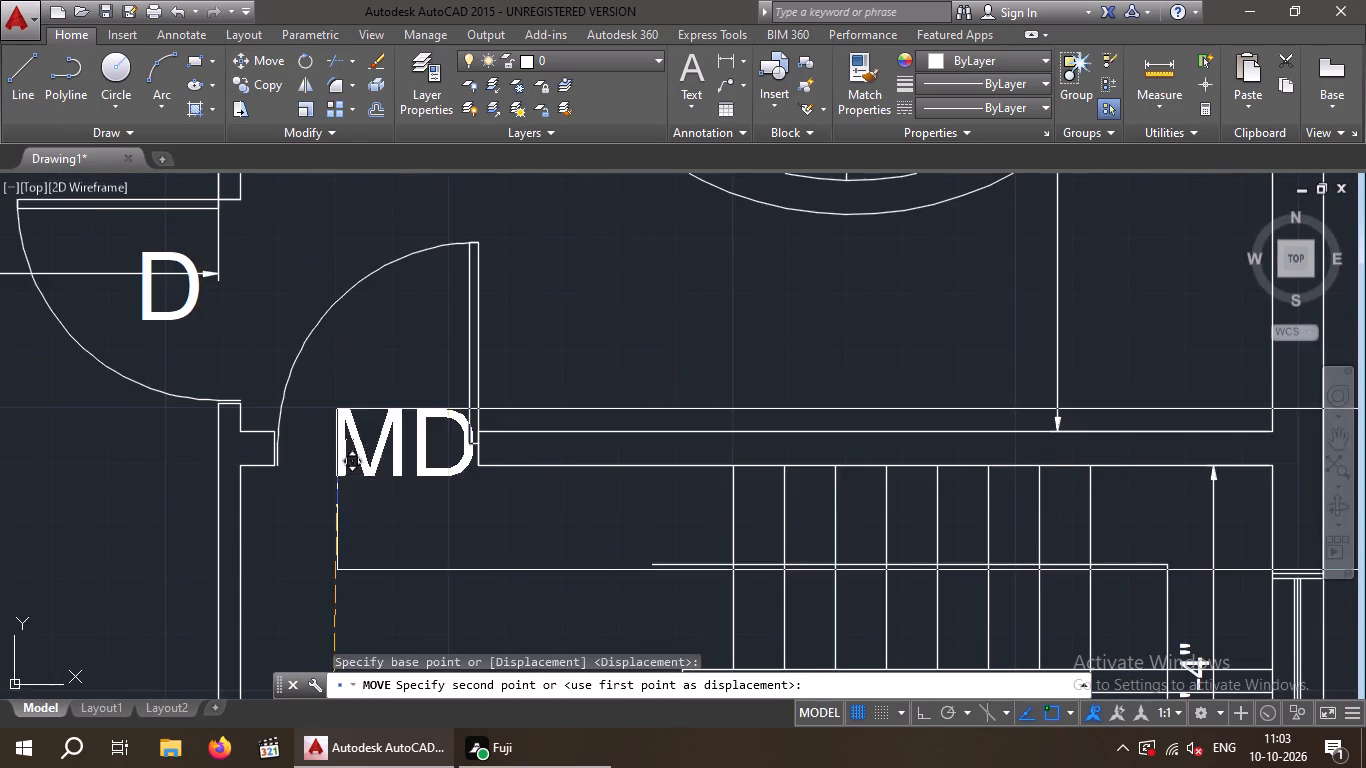
scroll(330, 476, "up", 1)
left_click(307, 470)
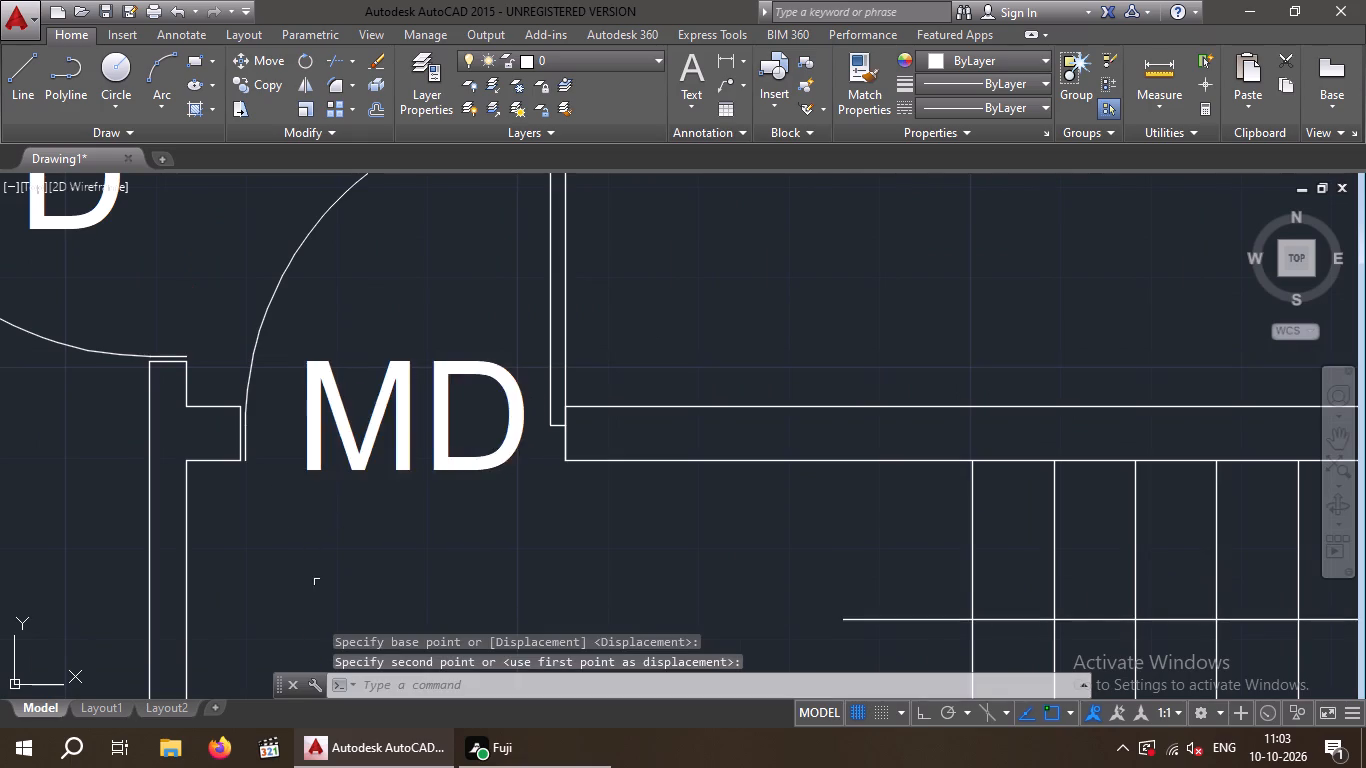
Edit the MD text beside the plan to read D1.
scroll(325, 583, "down", 4)
scroll(504, 596, "down", 1)
scroll(504, 594, "up", 1)
middle_click_drag(804, 509, 778, 393)
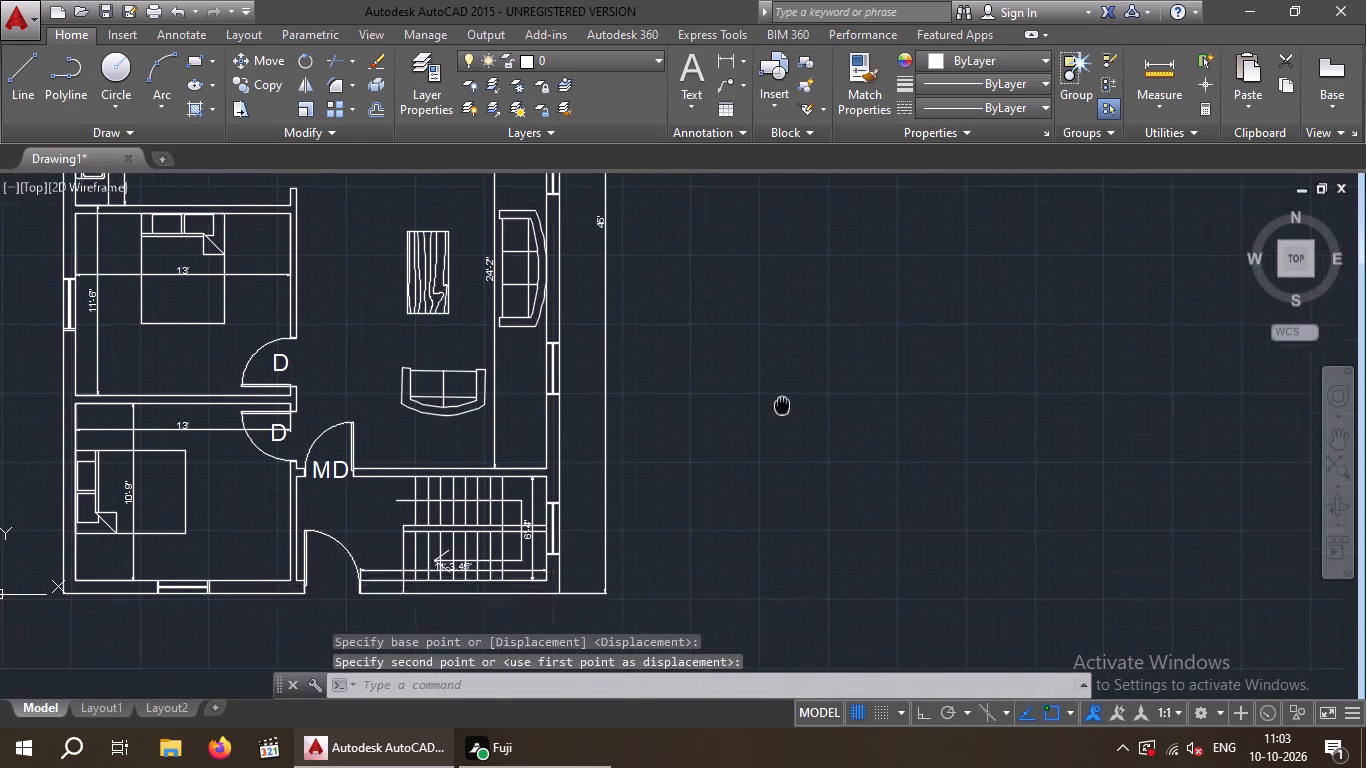
middle_click_drag(778, 393, 757, 336)
scroll(873, 399, "down", 1)
middle_click_drag(868, 407, 727, 574)
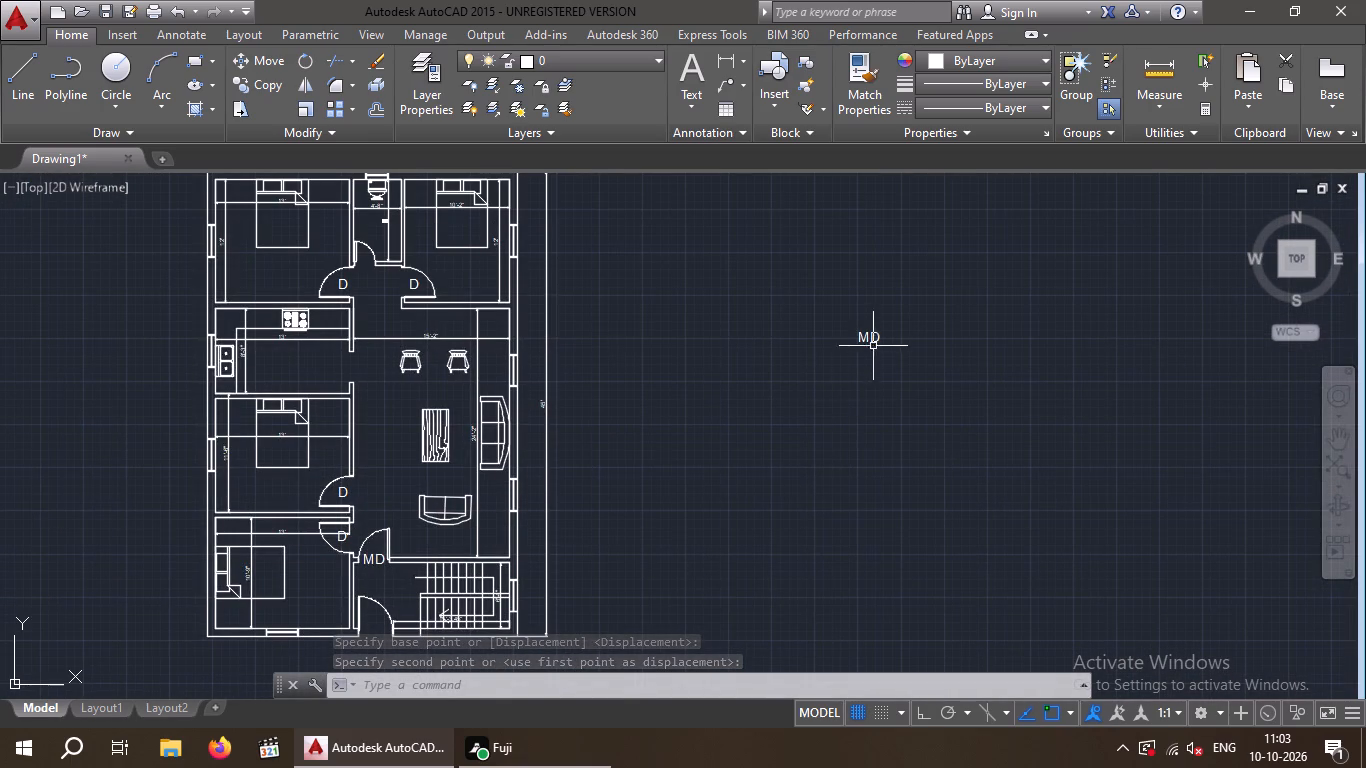
double_click(870, 336)
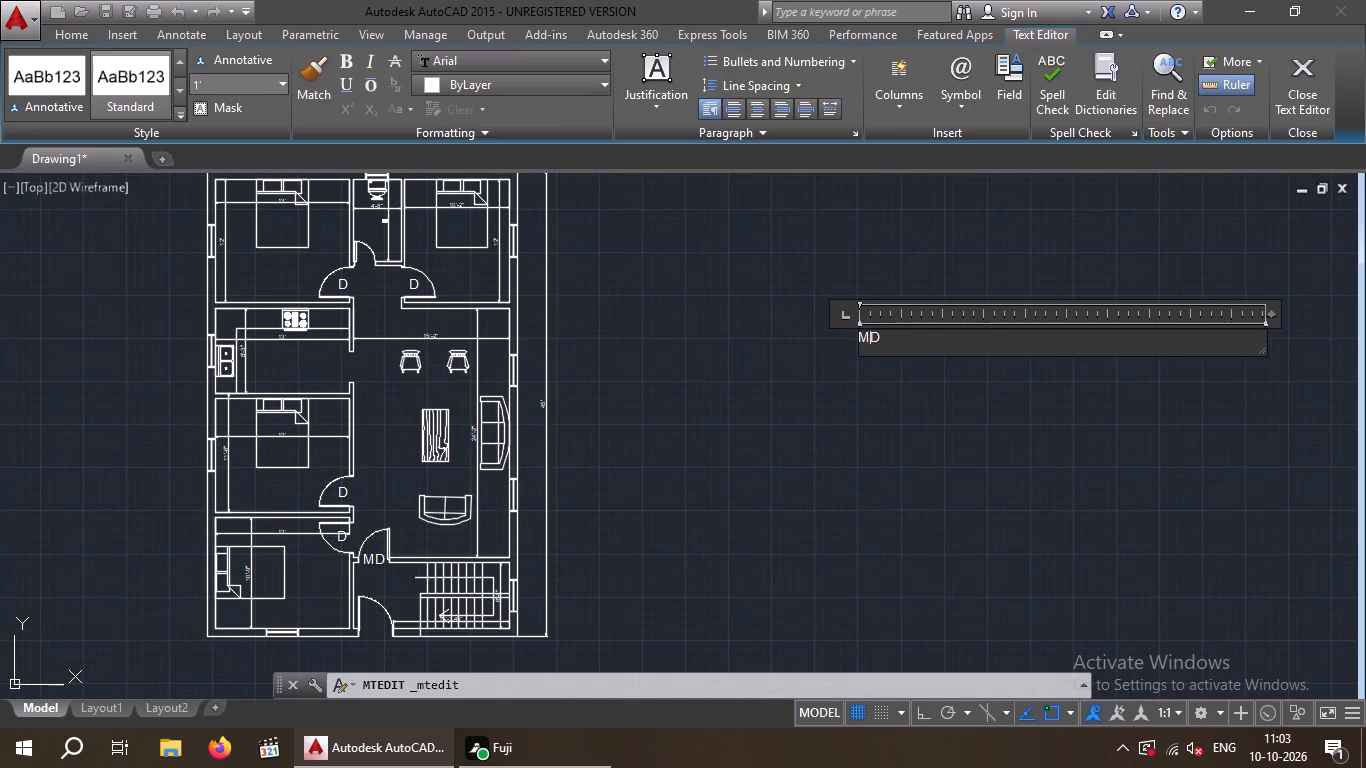
key("BackSpace")
left_click(875, 342)
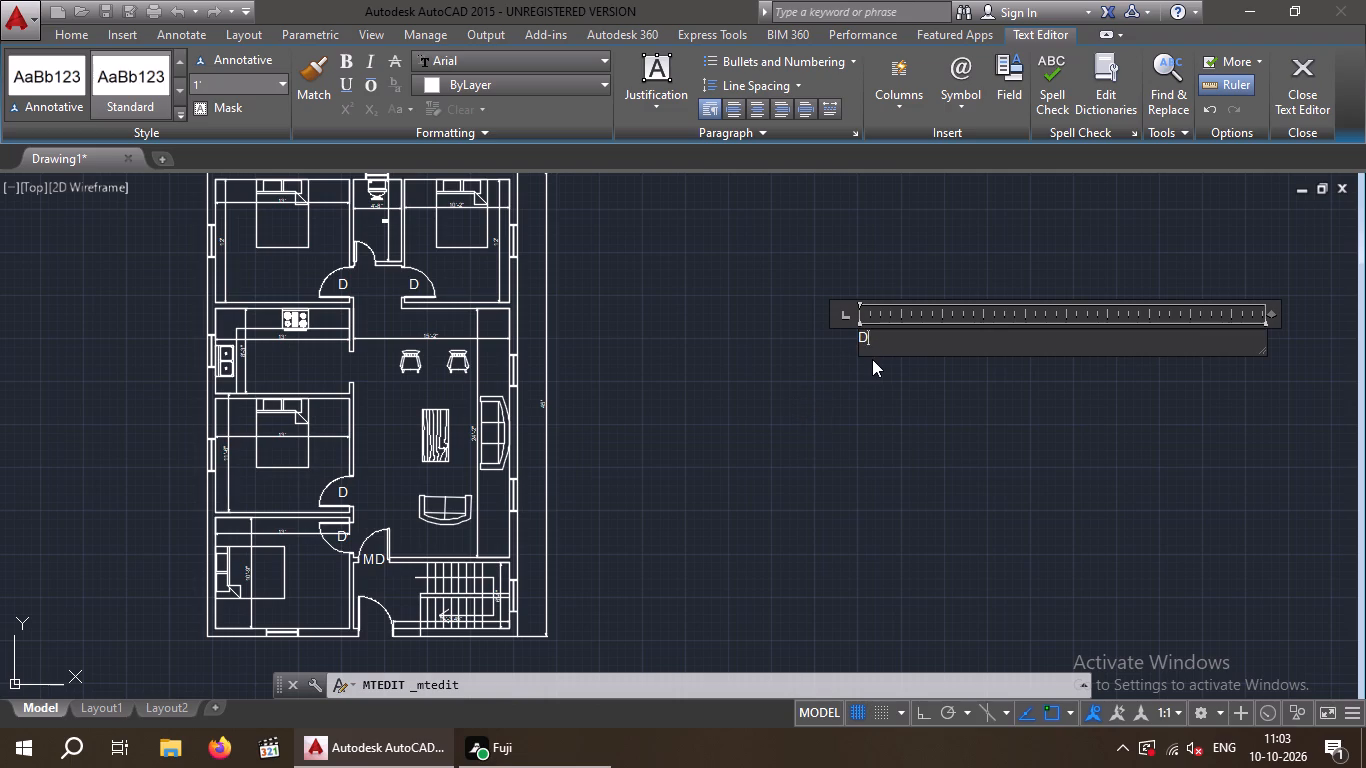
key("1")
left_click(1305, 89)
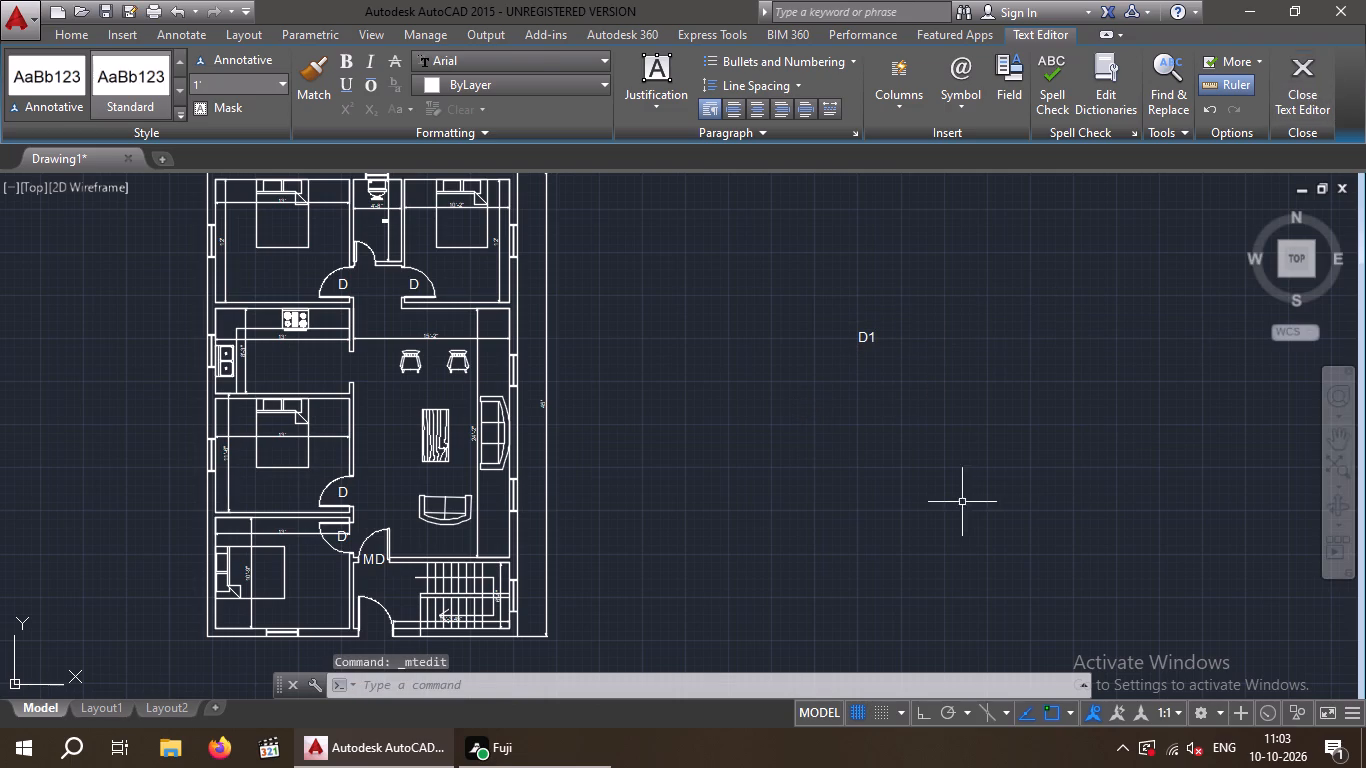
Copy the D1 text into the toilet doorway between the two upper bedrooms.
left_click_drag(930, 311, 849, 354)
left_click(831, 358)
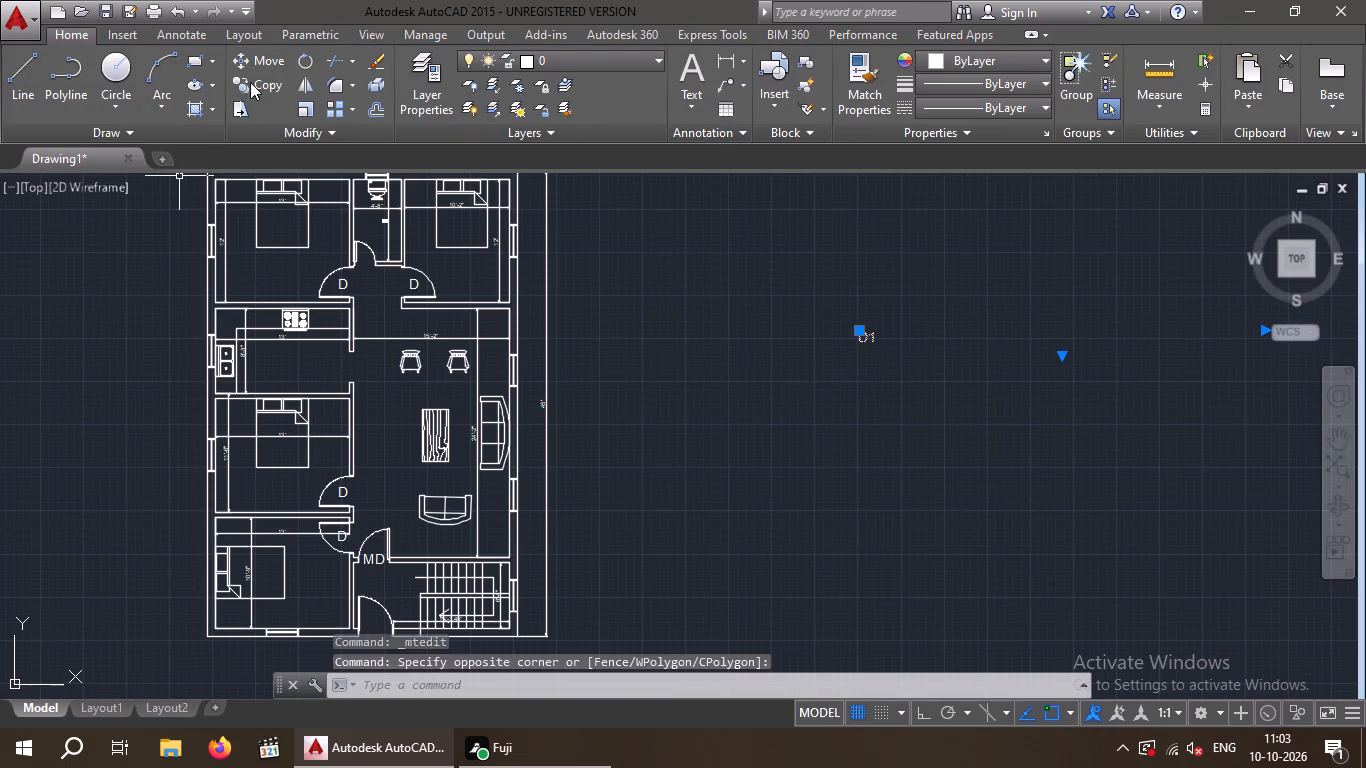
left_click(255, 81)
left_click(857, 344)
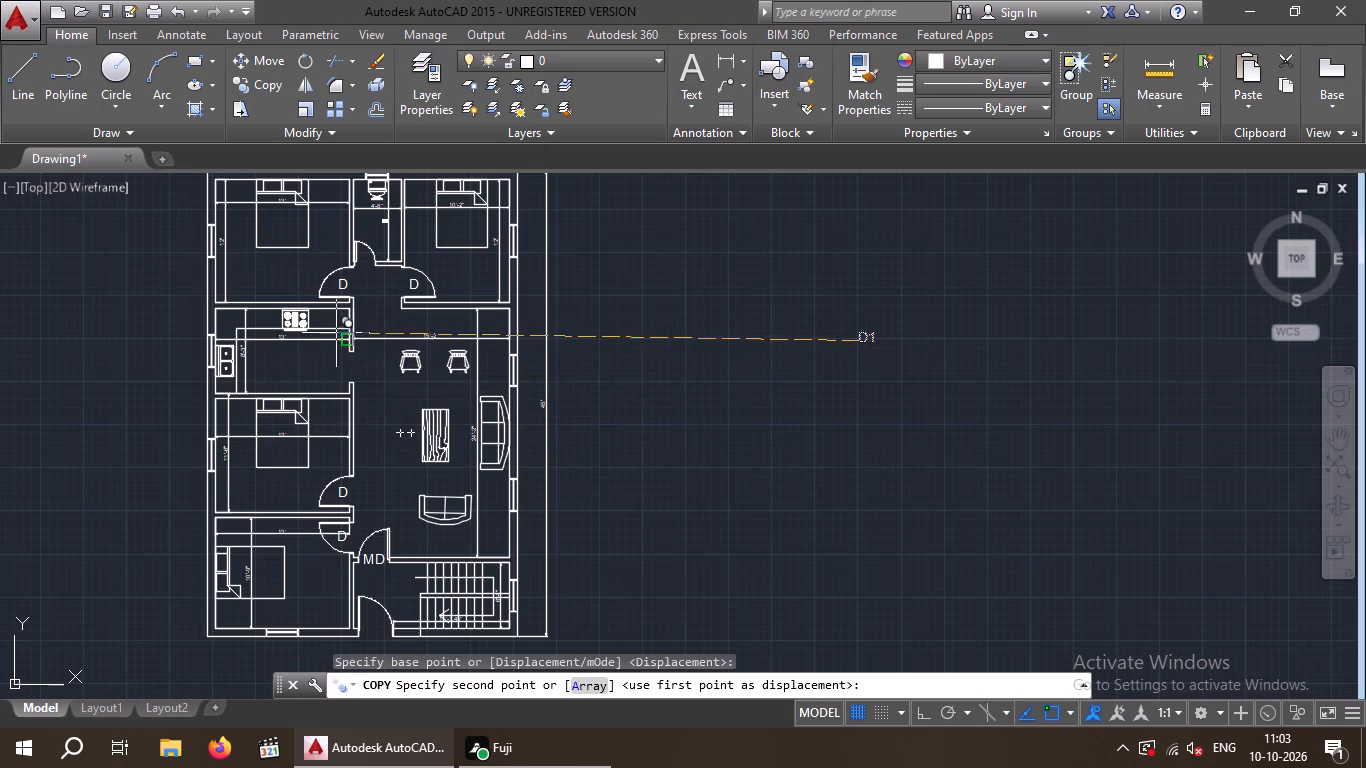
scroll(366, 254, "up", 6)
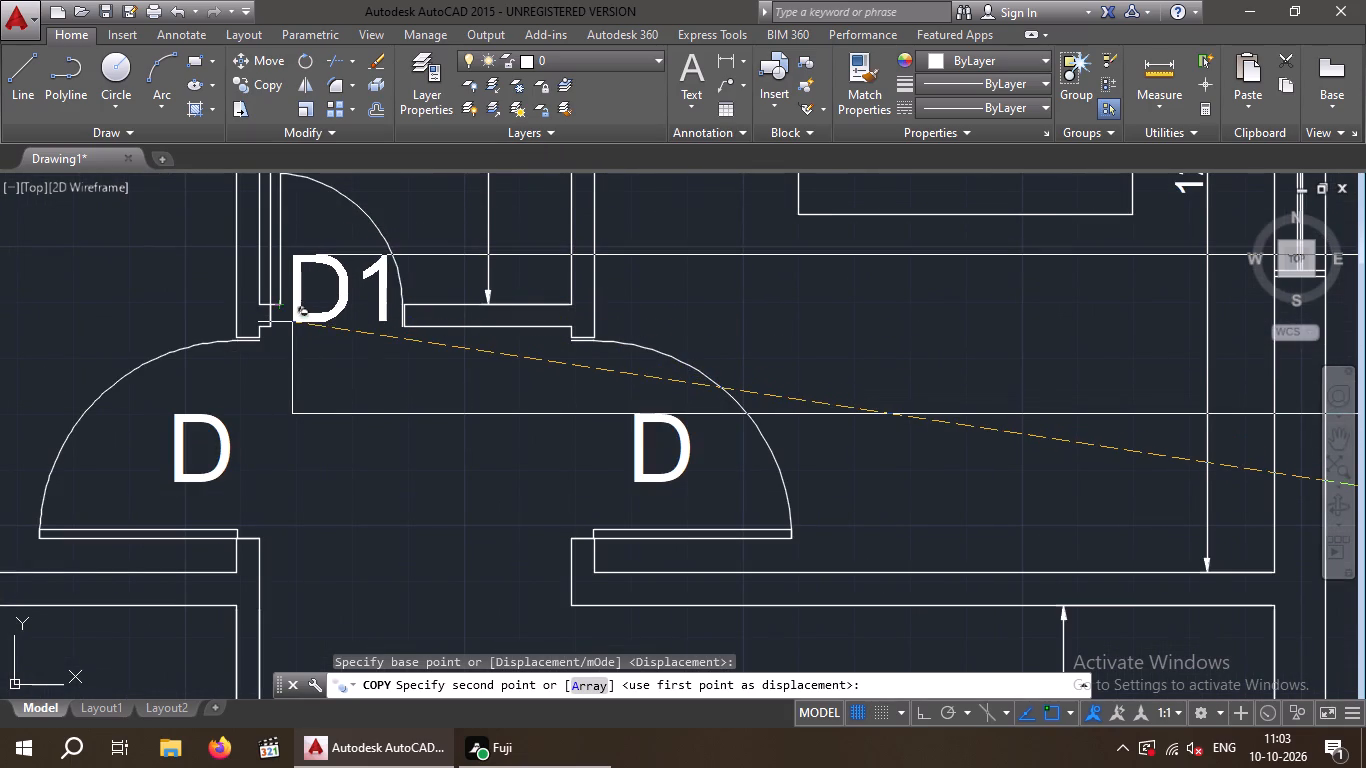
left_click(292, 322)
scroll(289, 403, "down", 3)
middle_click_drag(836, 408, 774, 391)
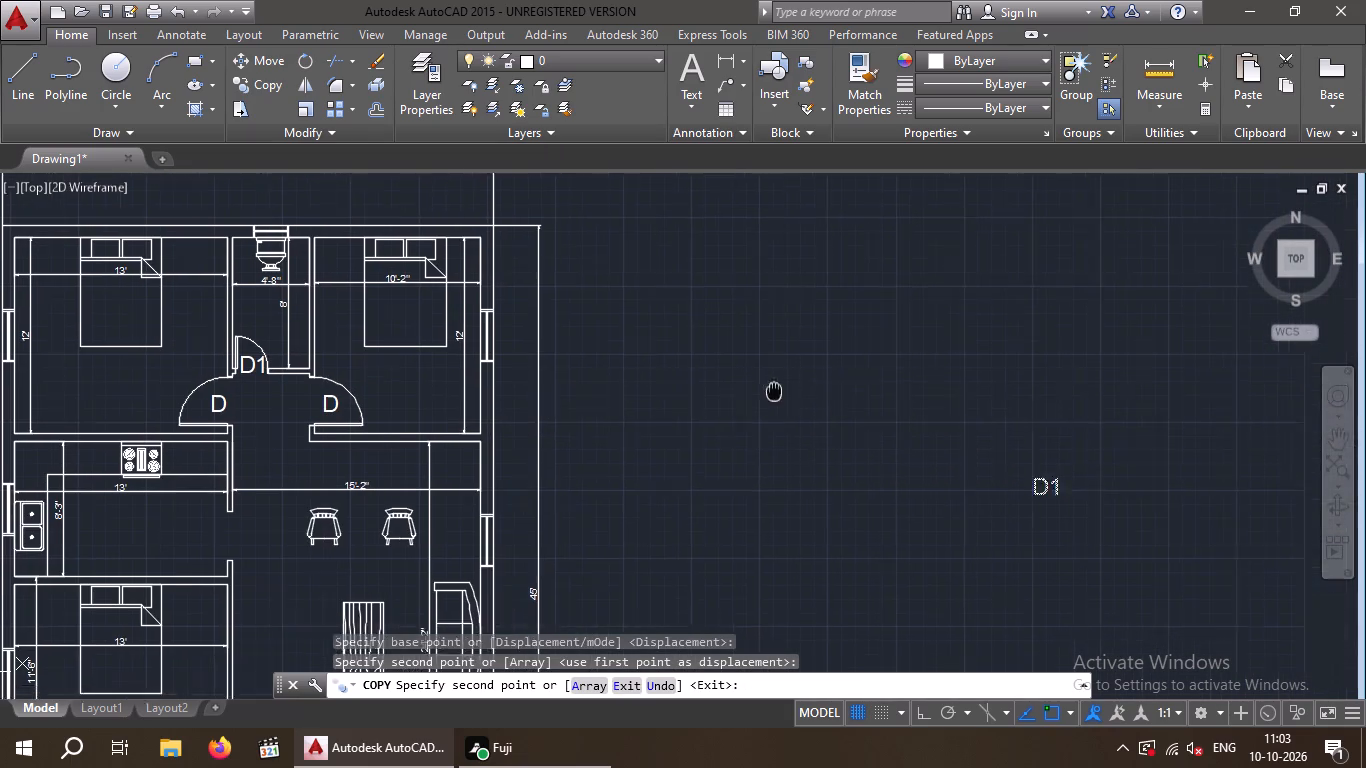
middle_click_drag(774, 391, 753, 365)
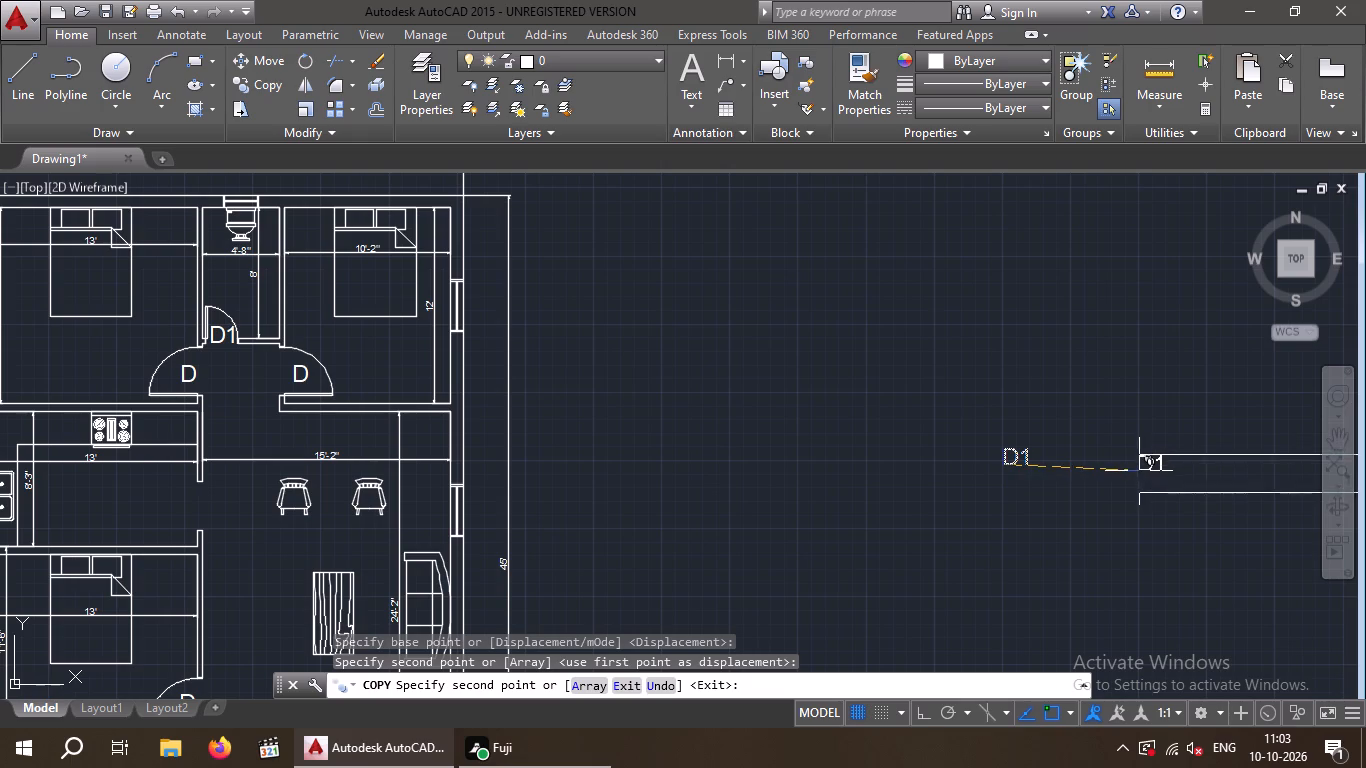
key("Escape")
Edit the D1 text beside the plan to read O.
scroll(999, 536, "down", 1)
middle_click_drag(995, 523, 903, 418)
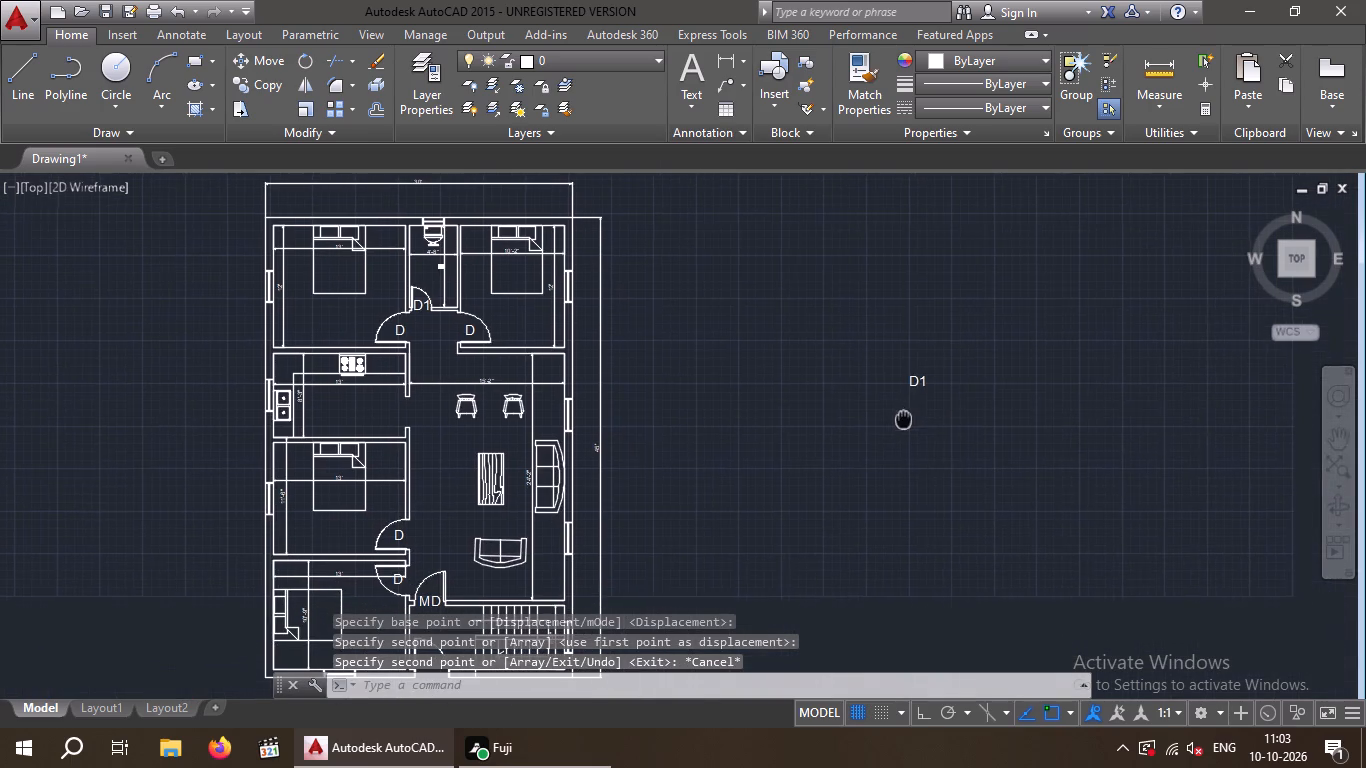
left_click_drag(925, 387, 915, 385)
double_click(907, 382)
double_click(913, 383)
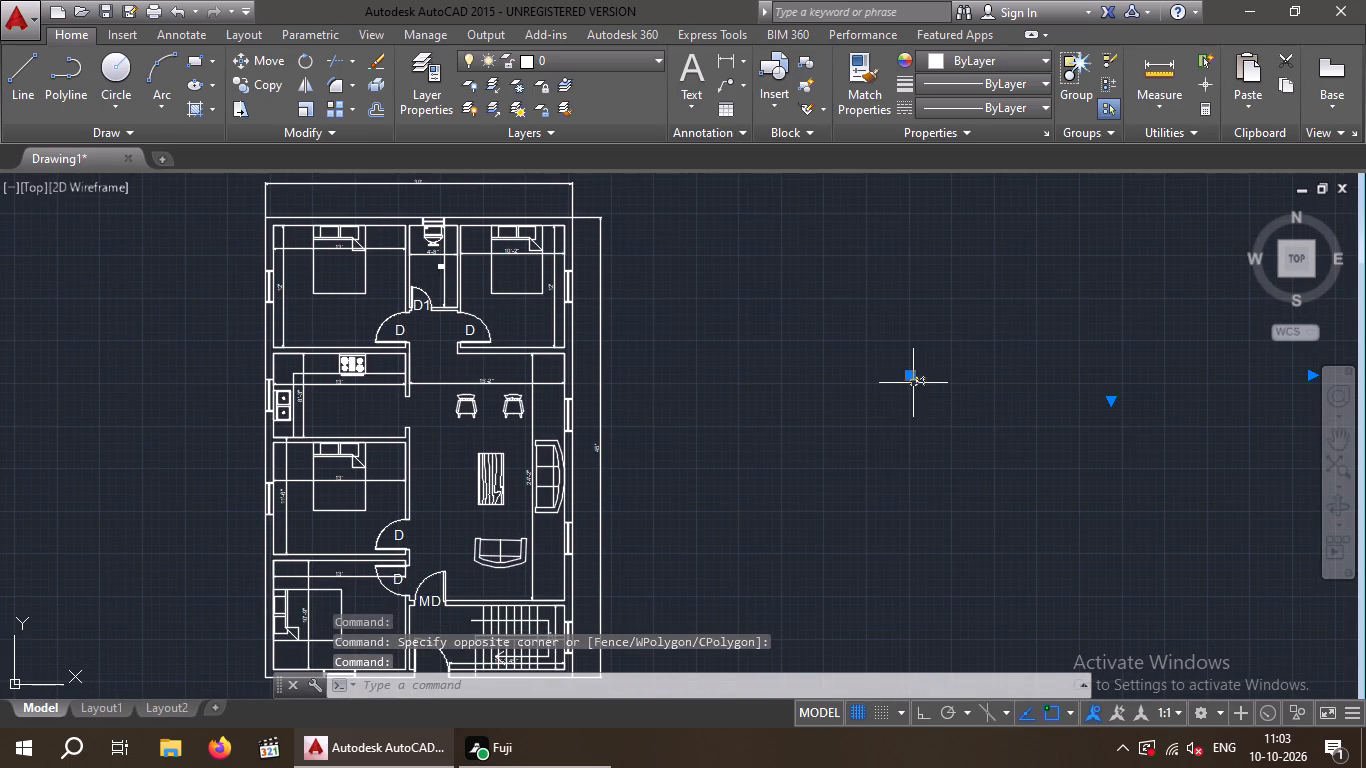
left_click(947, 379)
key("BackSpace")
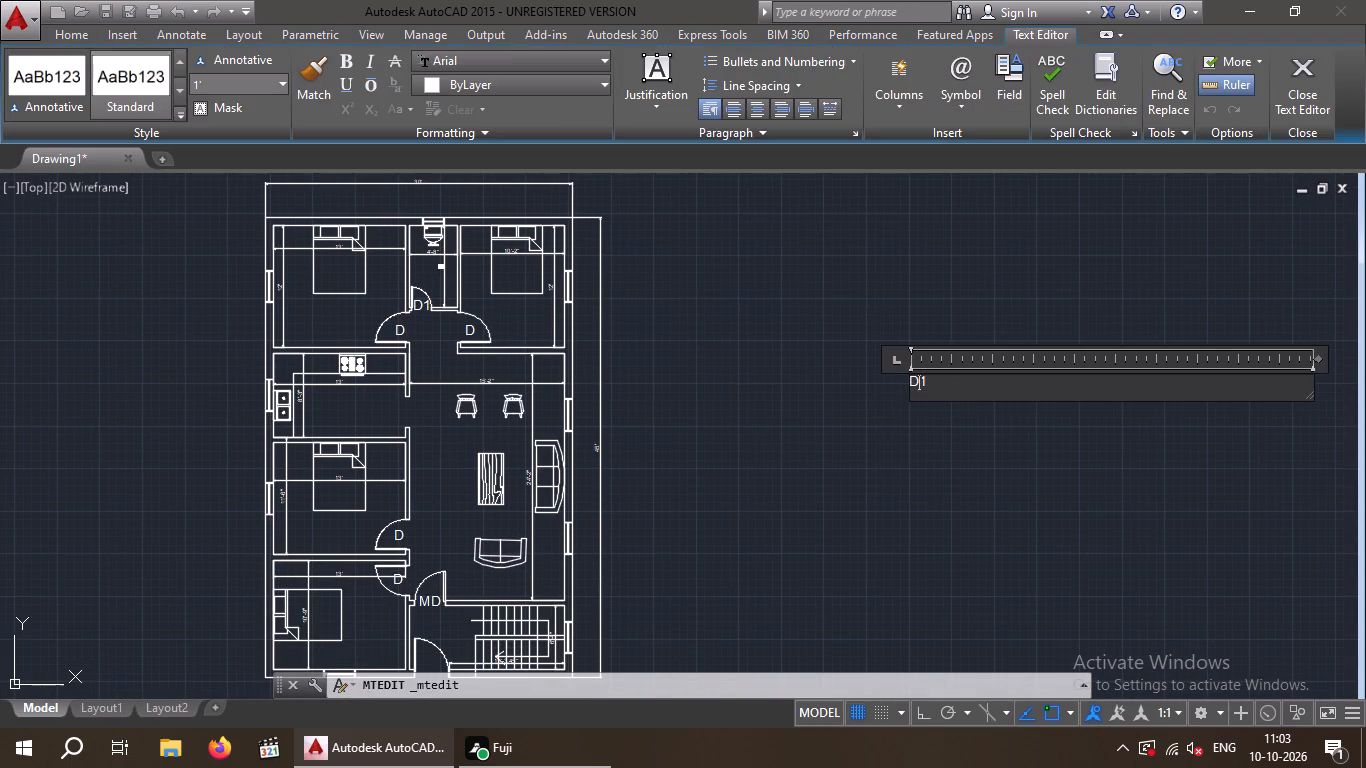
key("BackSpace")
key("o")
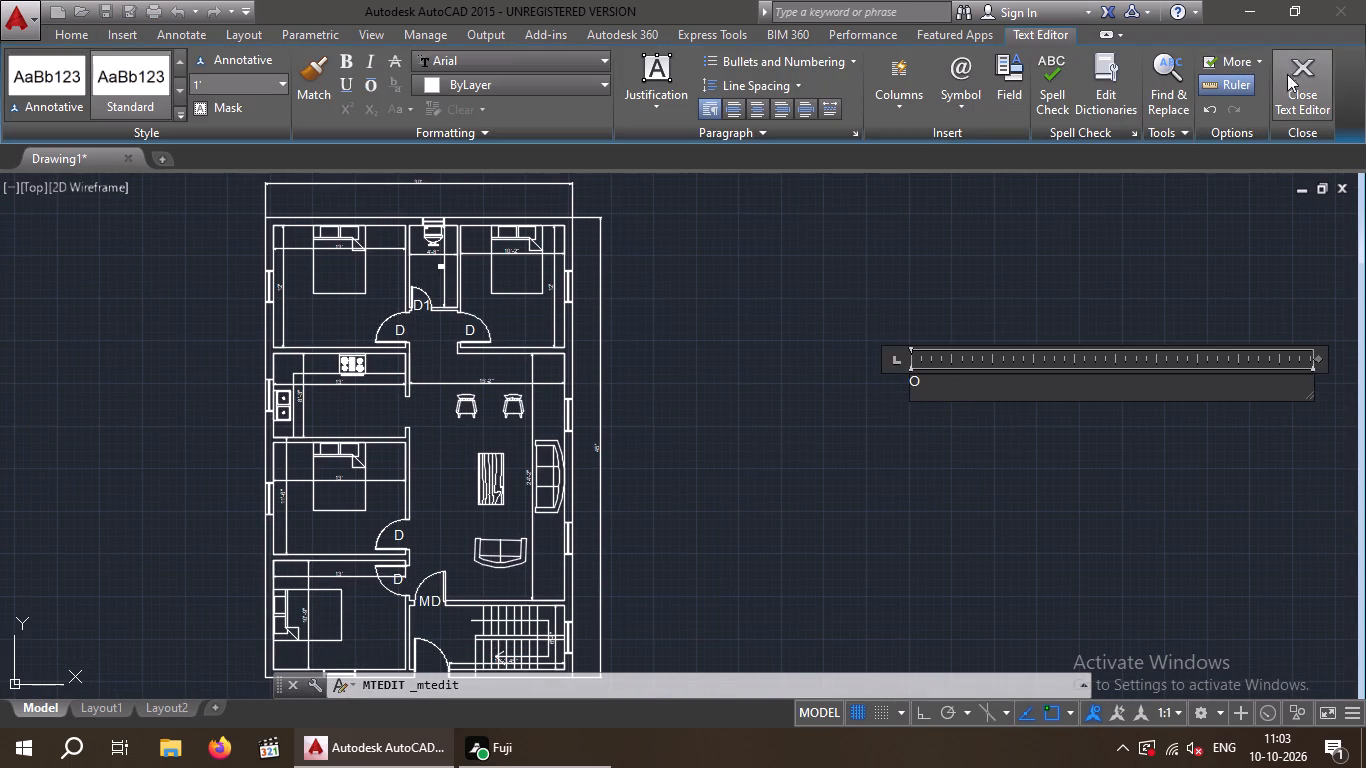
left_click(1295, 83)
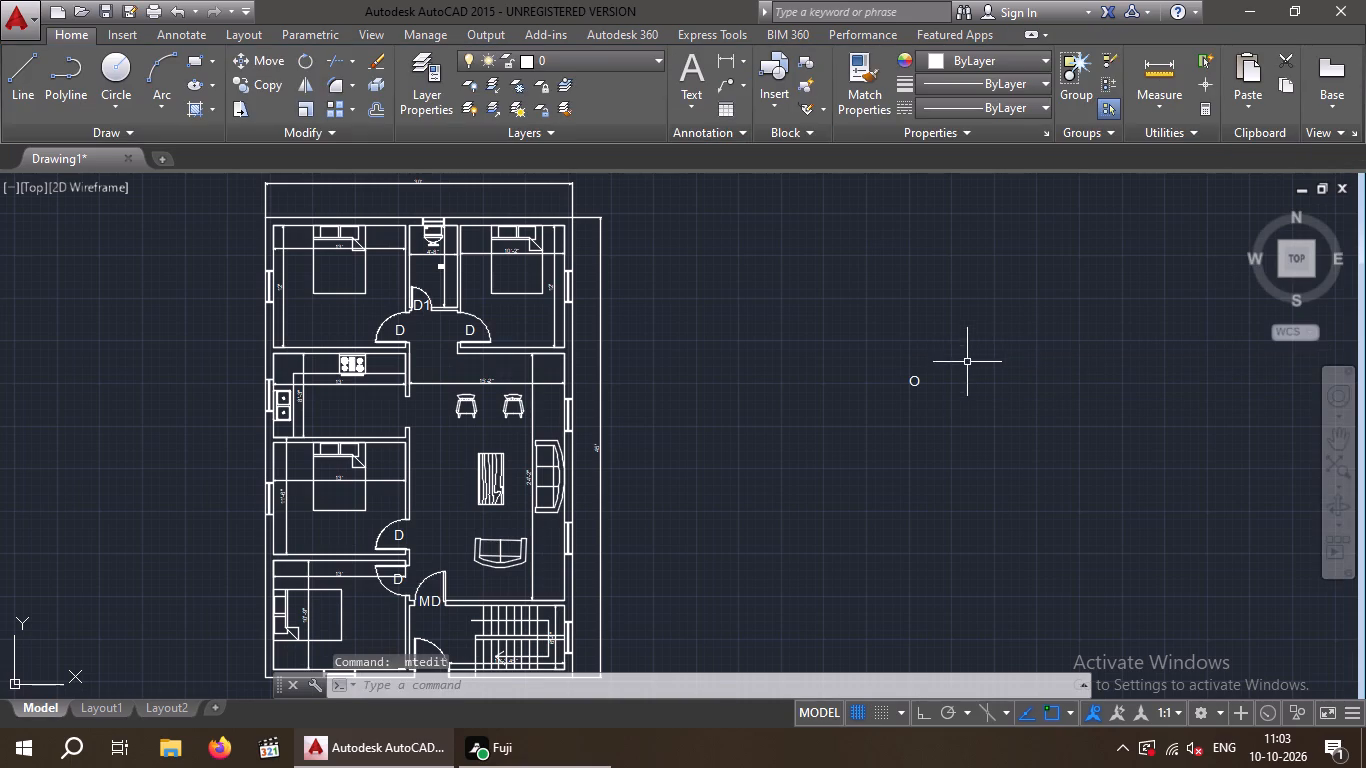
Copy the O text into the kitchen wall opening facing the living room.
left_click_drag(965, 367, 886, 371)
left_click(887, 403)
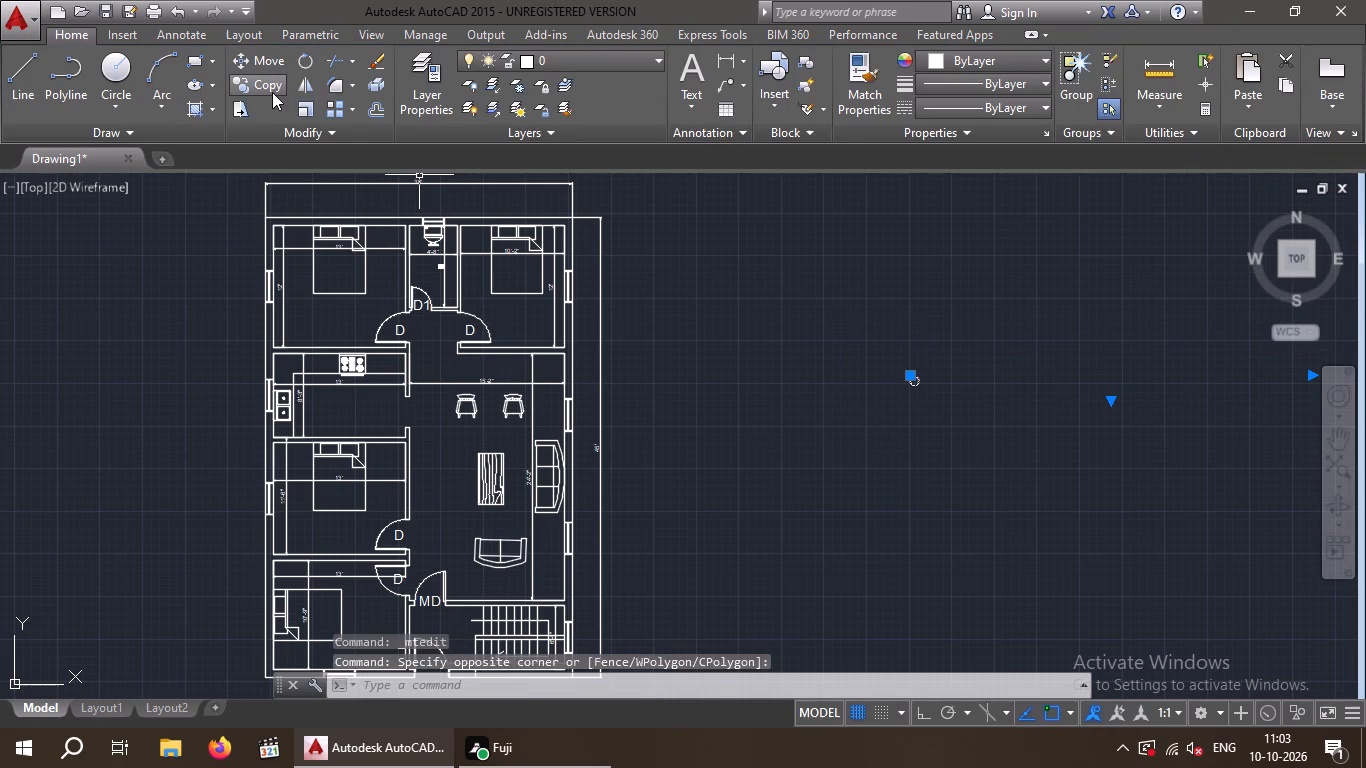
left_click(277, 79)
left_click_drag(924, 415, 858, 408)
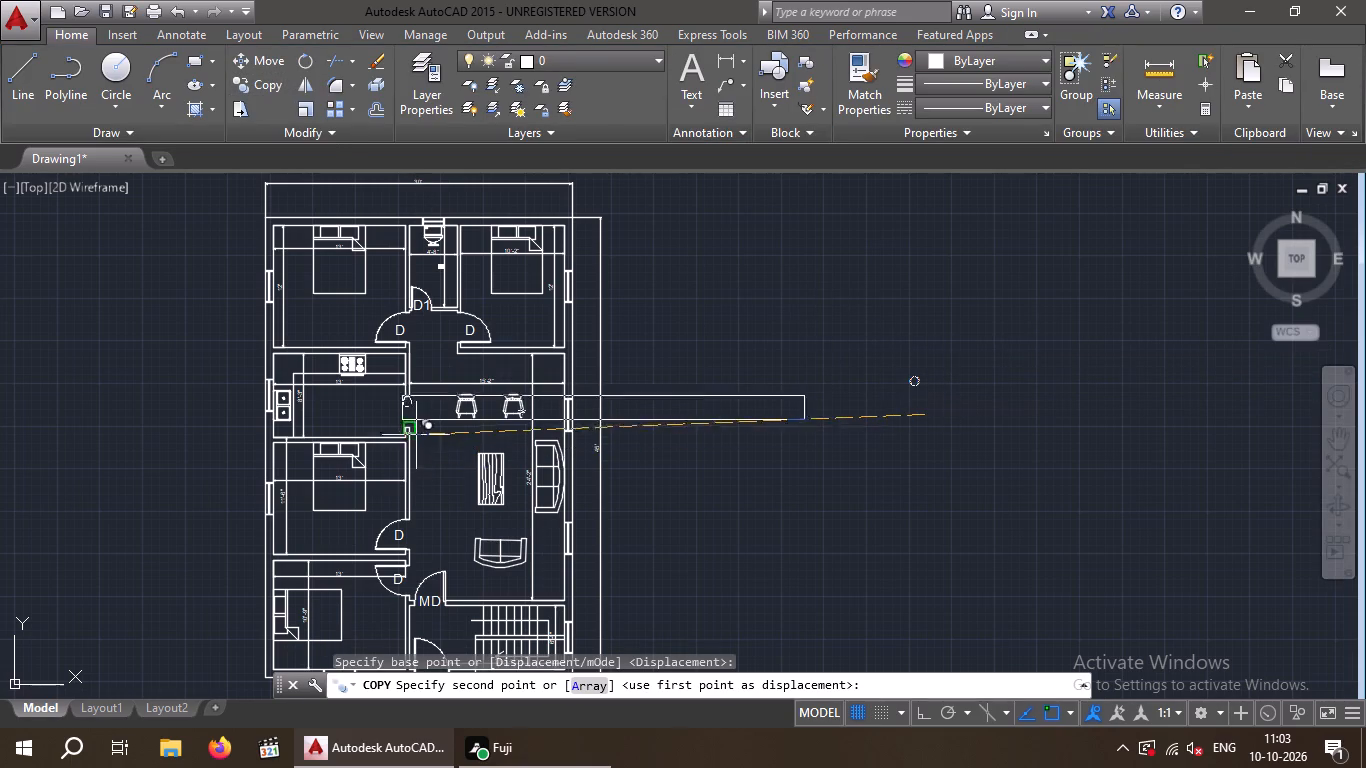
scroll(402, 440, "up", 4)
left_click(456, 463)
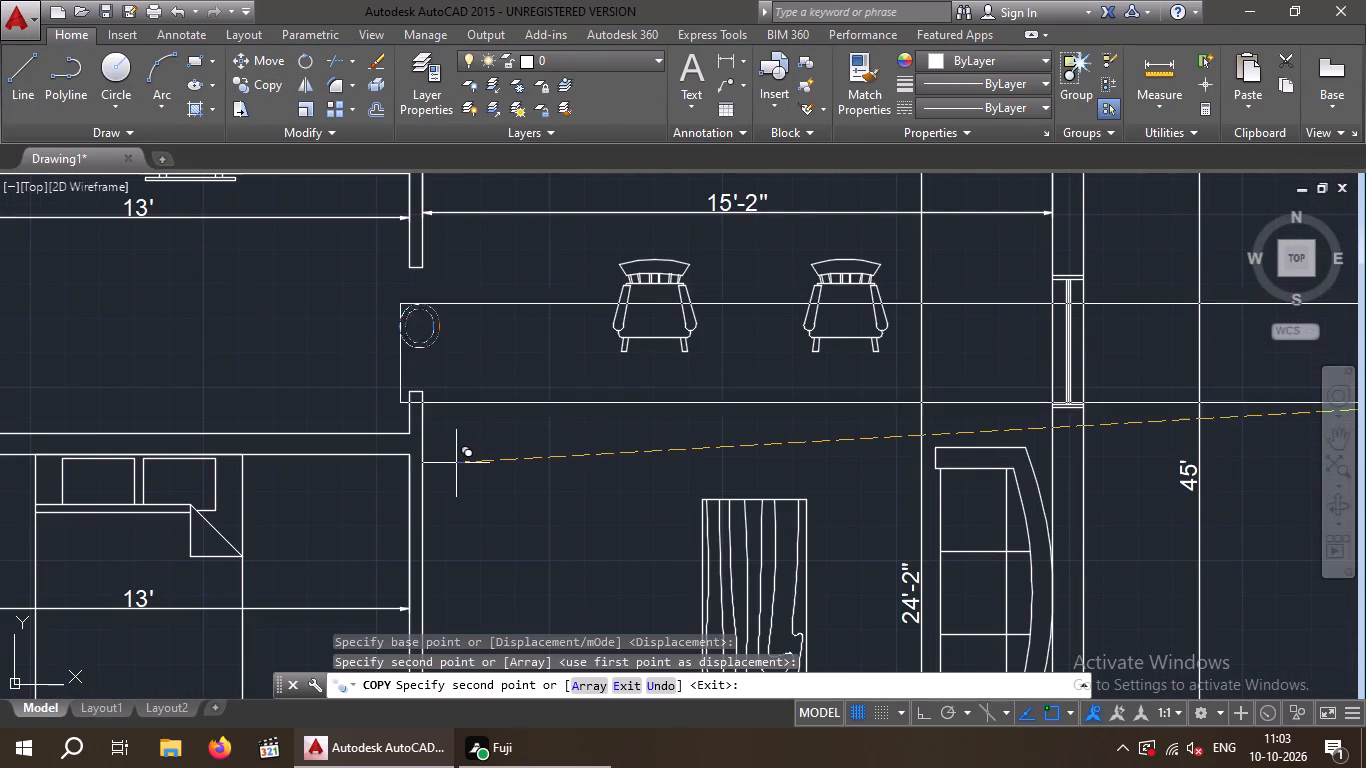
key("Escape")
Edit the O text beside the plan to read W.
scroll(1168, 519, "up", 2)
scroll(1169, 519, "down", 3)
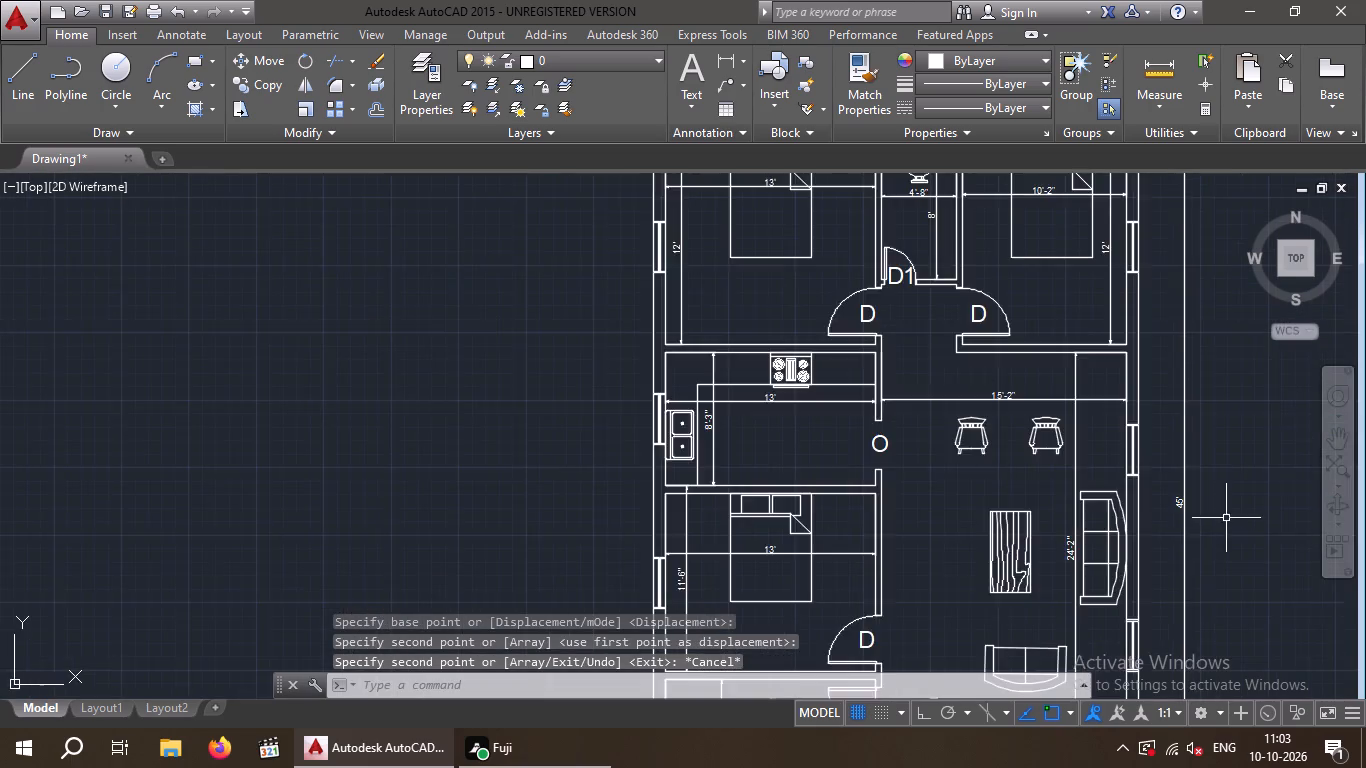
scroll(1226, 518, "down", 1)
middle_click_drag(1191, 492, 497, 464)
left_click_drag(868, 421, 830, 433)
key("Escape")
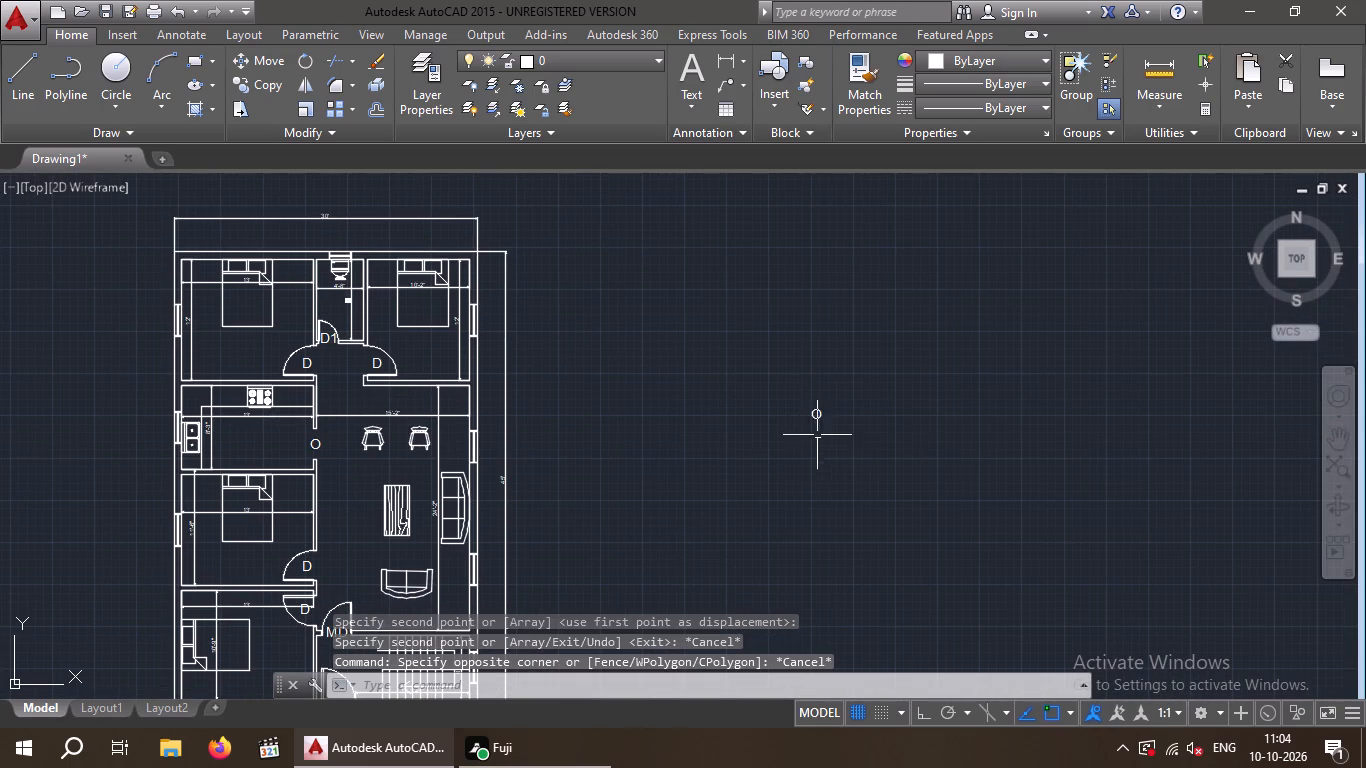
double_click(818, 411)
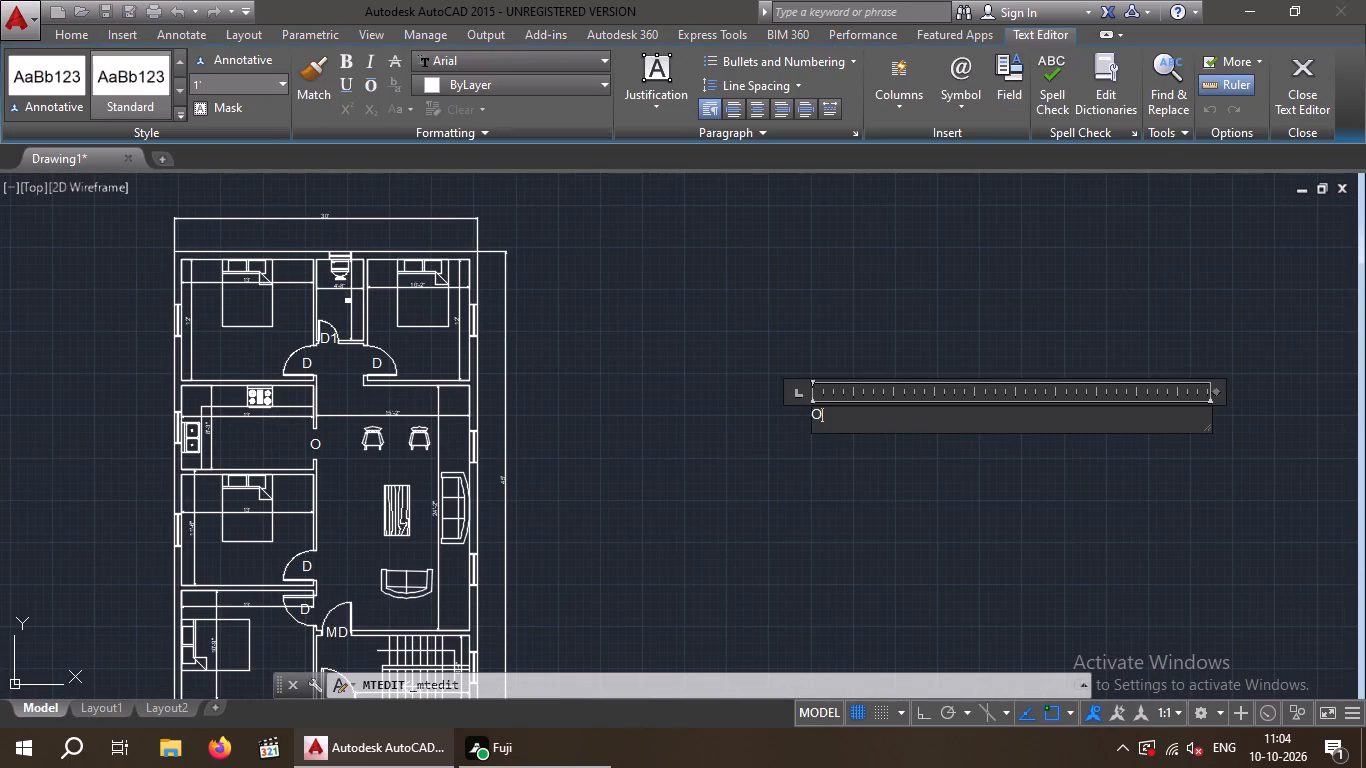
key("BackSpace")
key("w")
left_click(1293, 87)
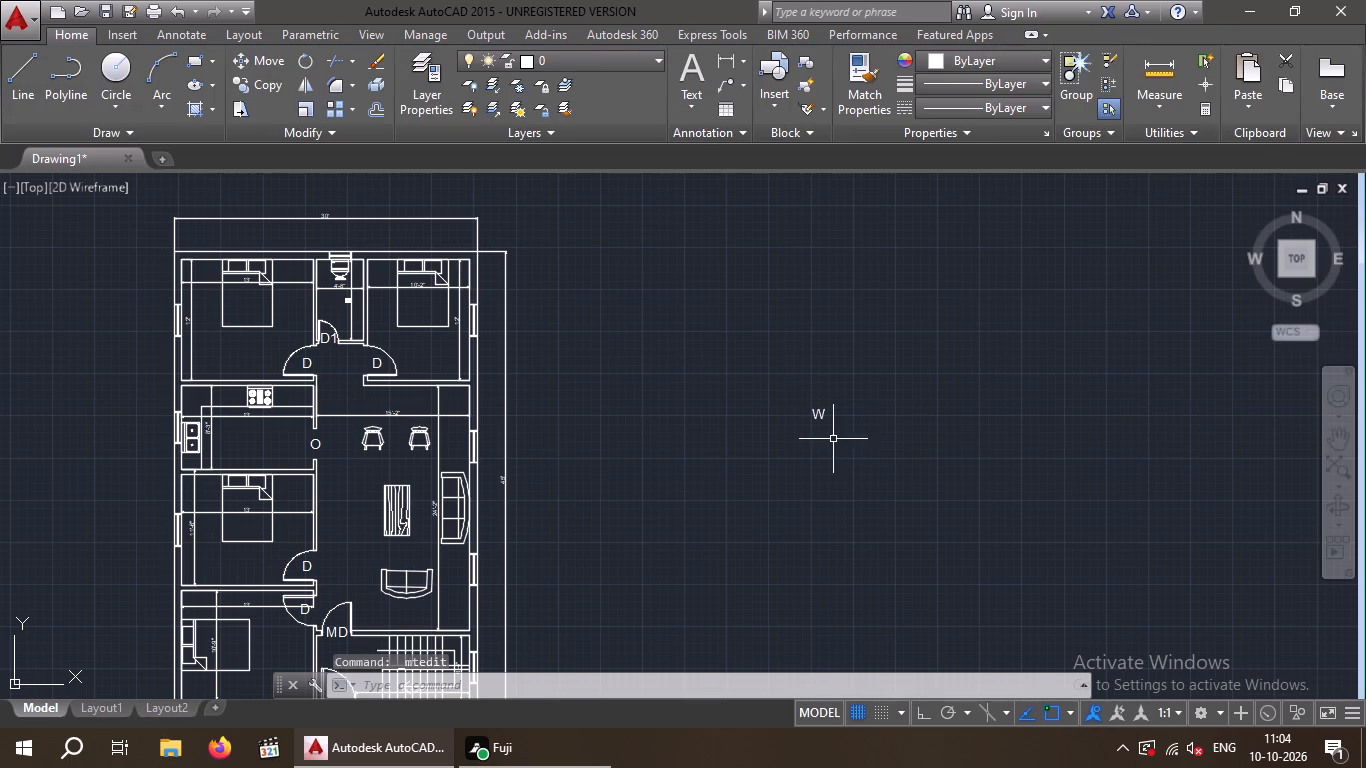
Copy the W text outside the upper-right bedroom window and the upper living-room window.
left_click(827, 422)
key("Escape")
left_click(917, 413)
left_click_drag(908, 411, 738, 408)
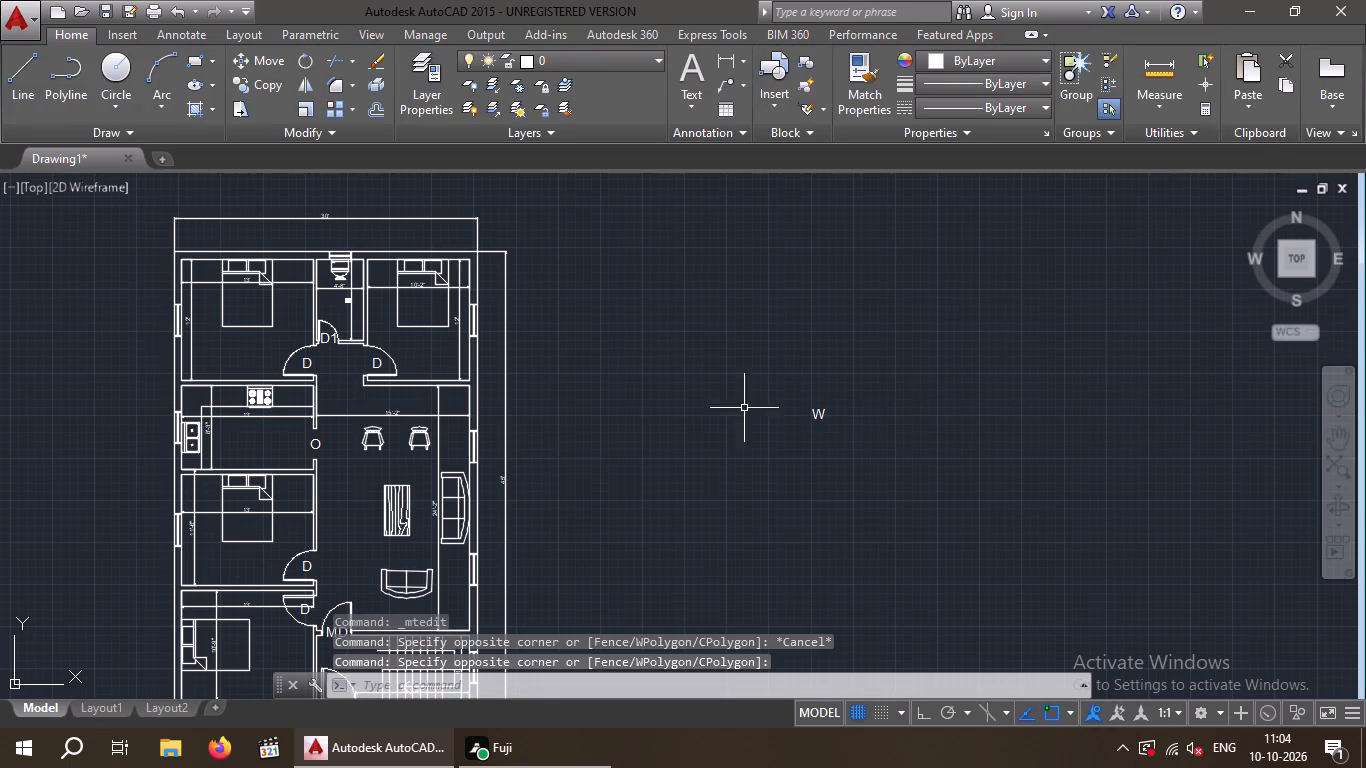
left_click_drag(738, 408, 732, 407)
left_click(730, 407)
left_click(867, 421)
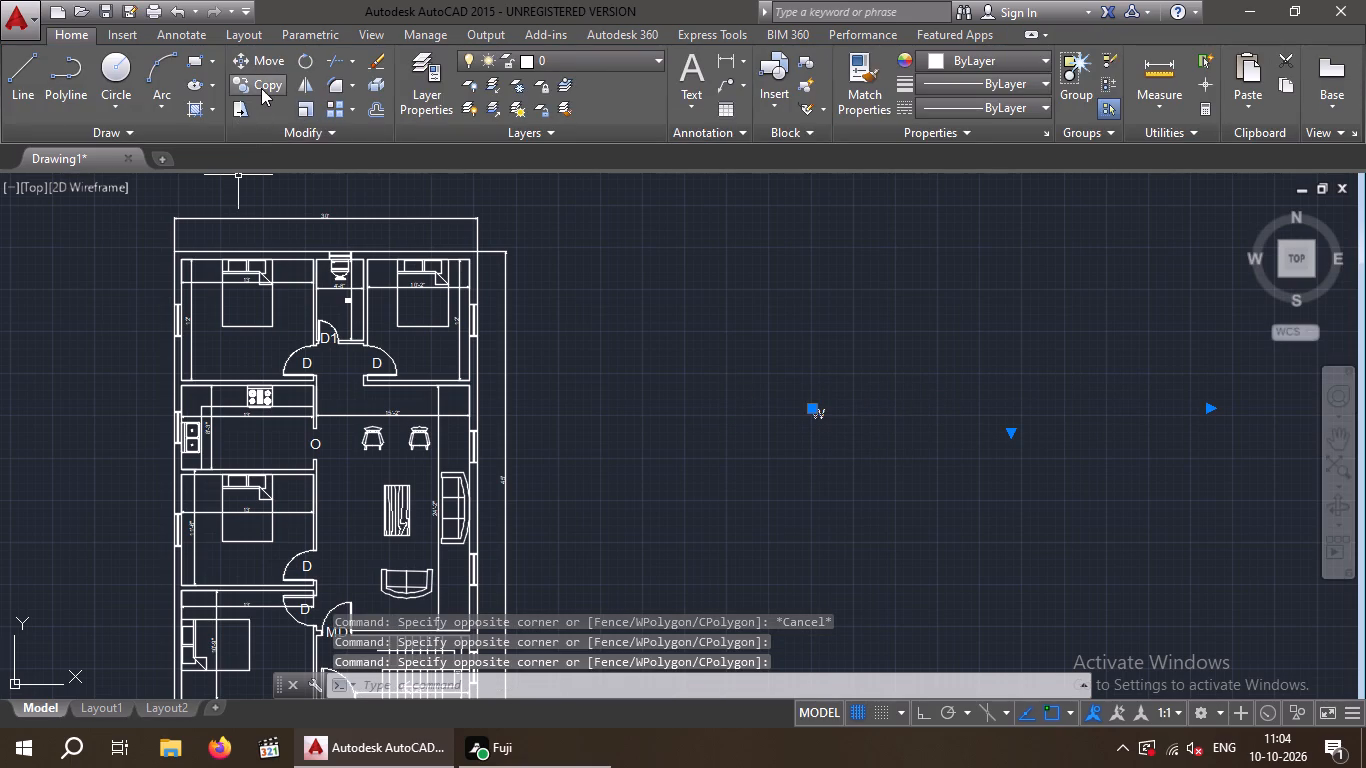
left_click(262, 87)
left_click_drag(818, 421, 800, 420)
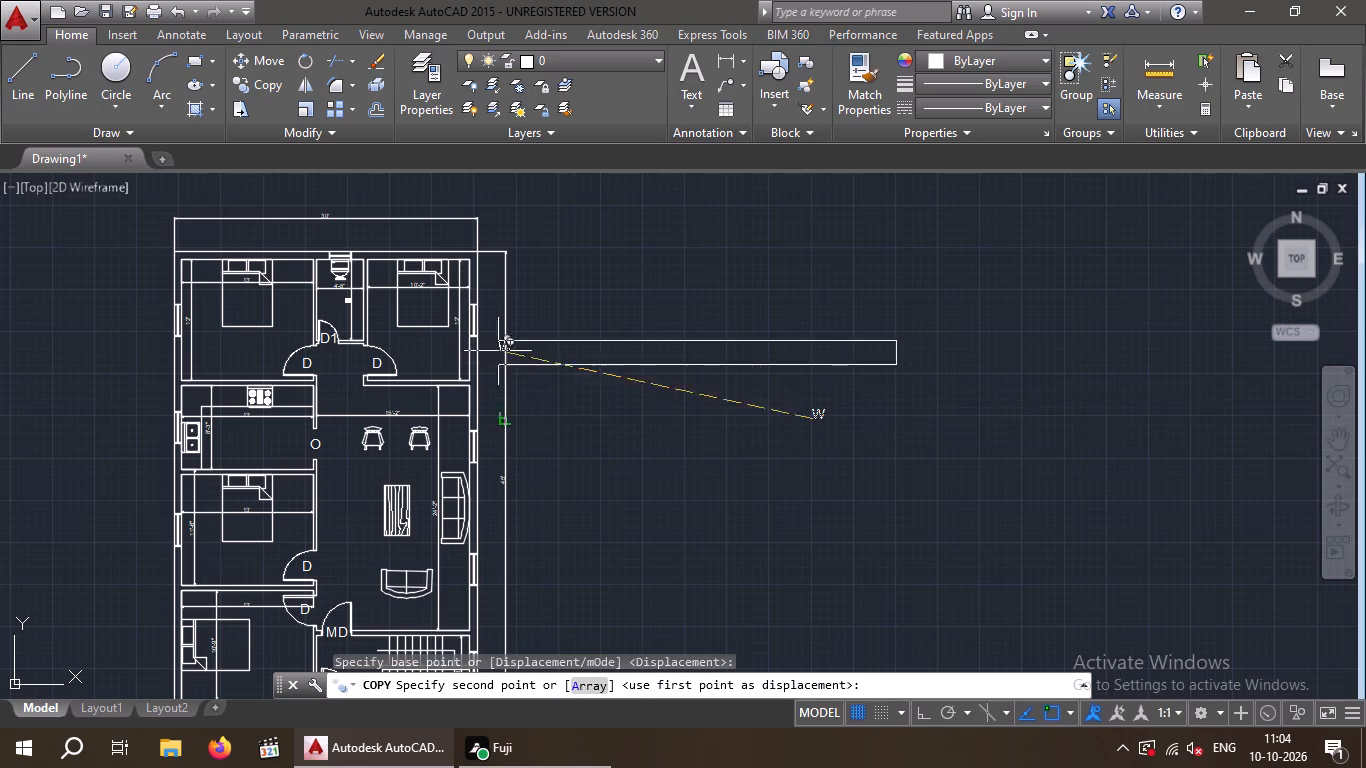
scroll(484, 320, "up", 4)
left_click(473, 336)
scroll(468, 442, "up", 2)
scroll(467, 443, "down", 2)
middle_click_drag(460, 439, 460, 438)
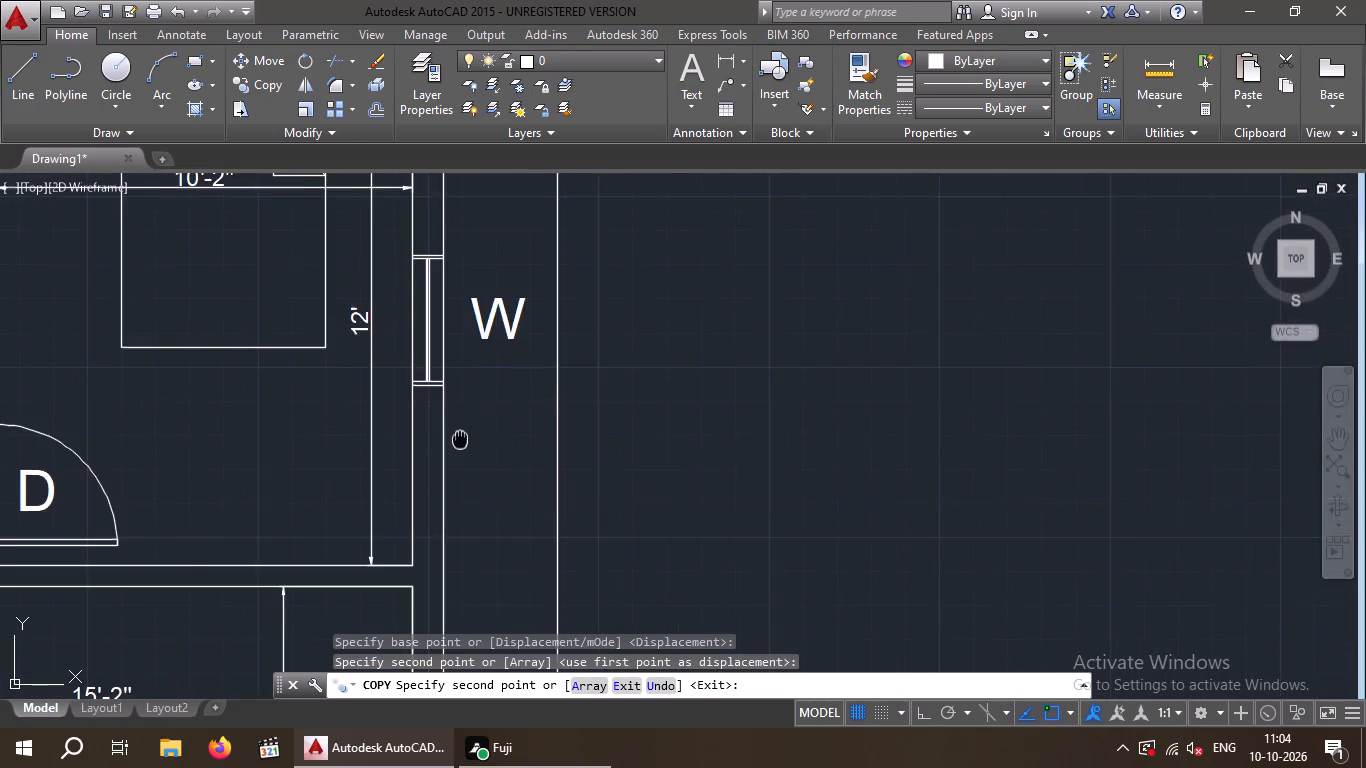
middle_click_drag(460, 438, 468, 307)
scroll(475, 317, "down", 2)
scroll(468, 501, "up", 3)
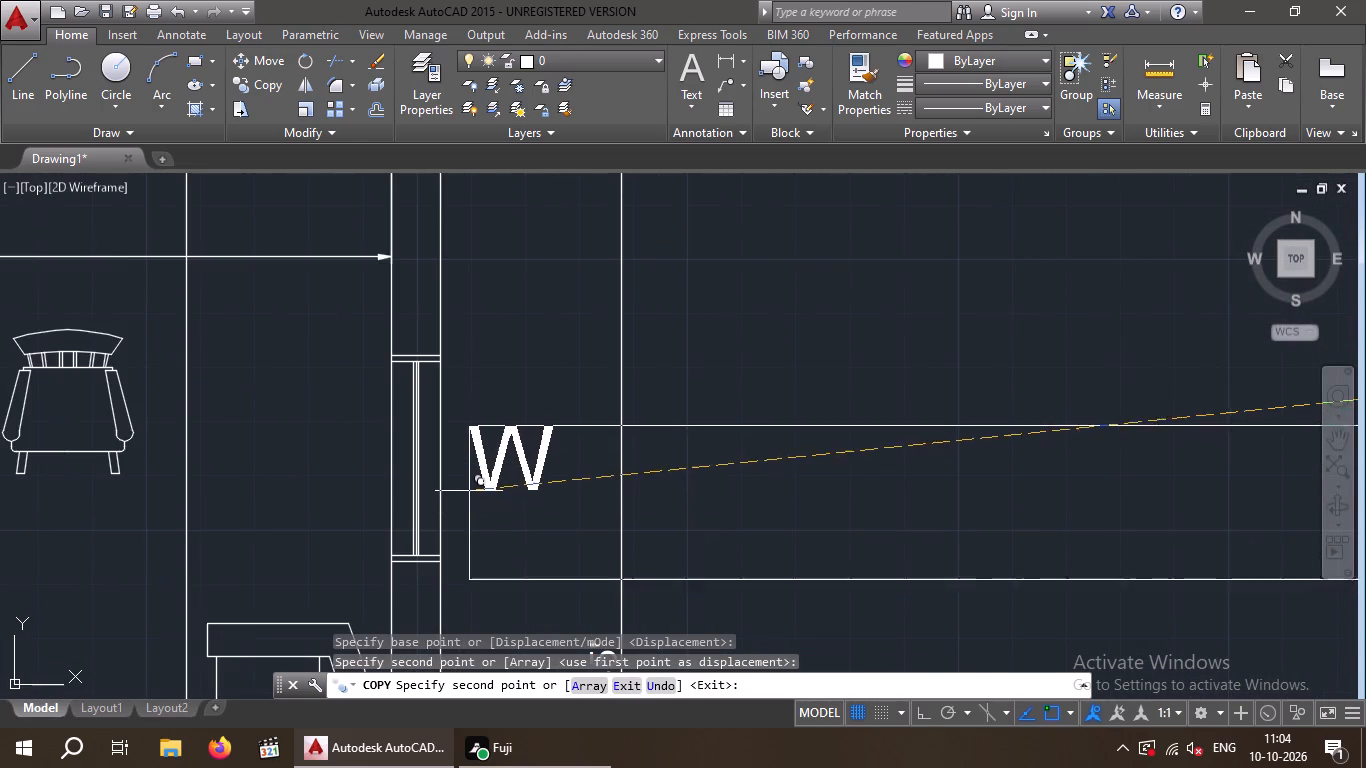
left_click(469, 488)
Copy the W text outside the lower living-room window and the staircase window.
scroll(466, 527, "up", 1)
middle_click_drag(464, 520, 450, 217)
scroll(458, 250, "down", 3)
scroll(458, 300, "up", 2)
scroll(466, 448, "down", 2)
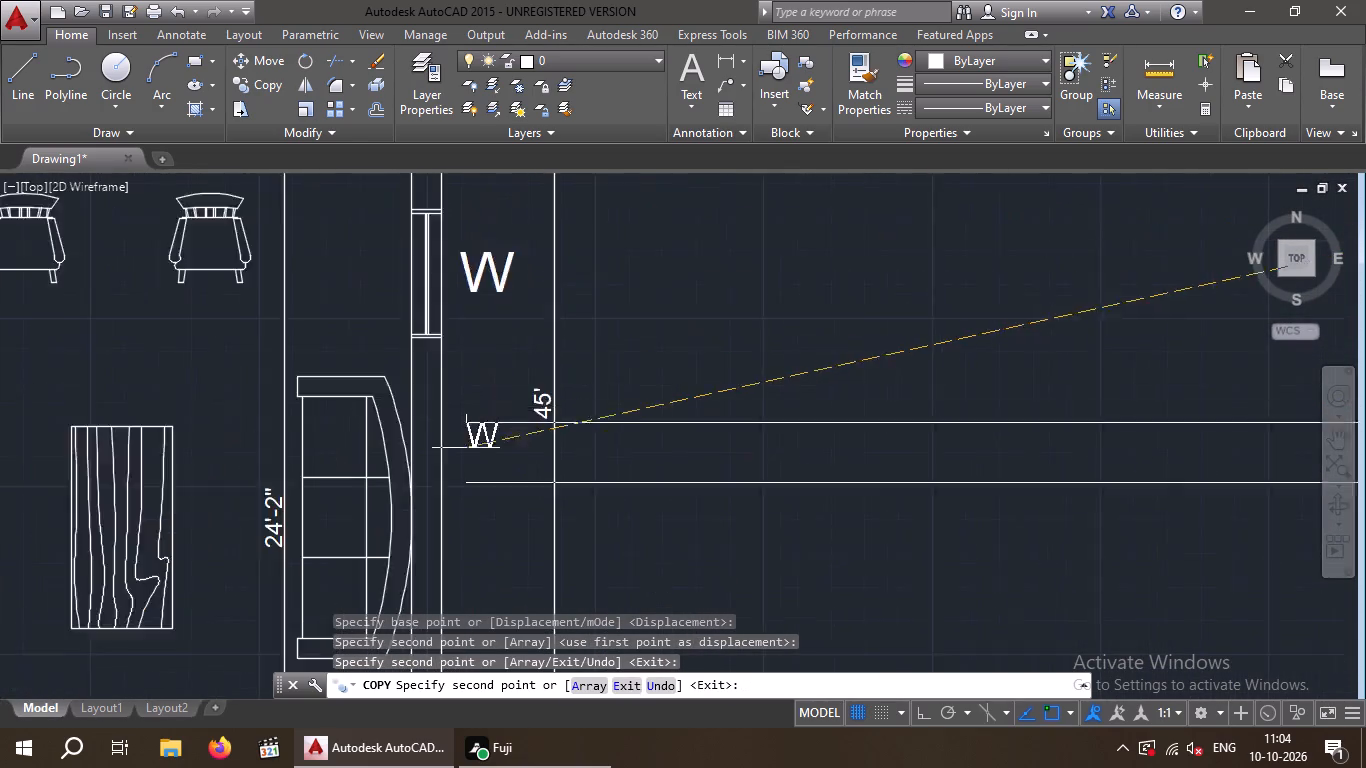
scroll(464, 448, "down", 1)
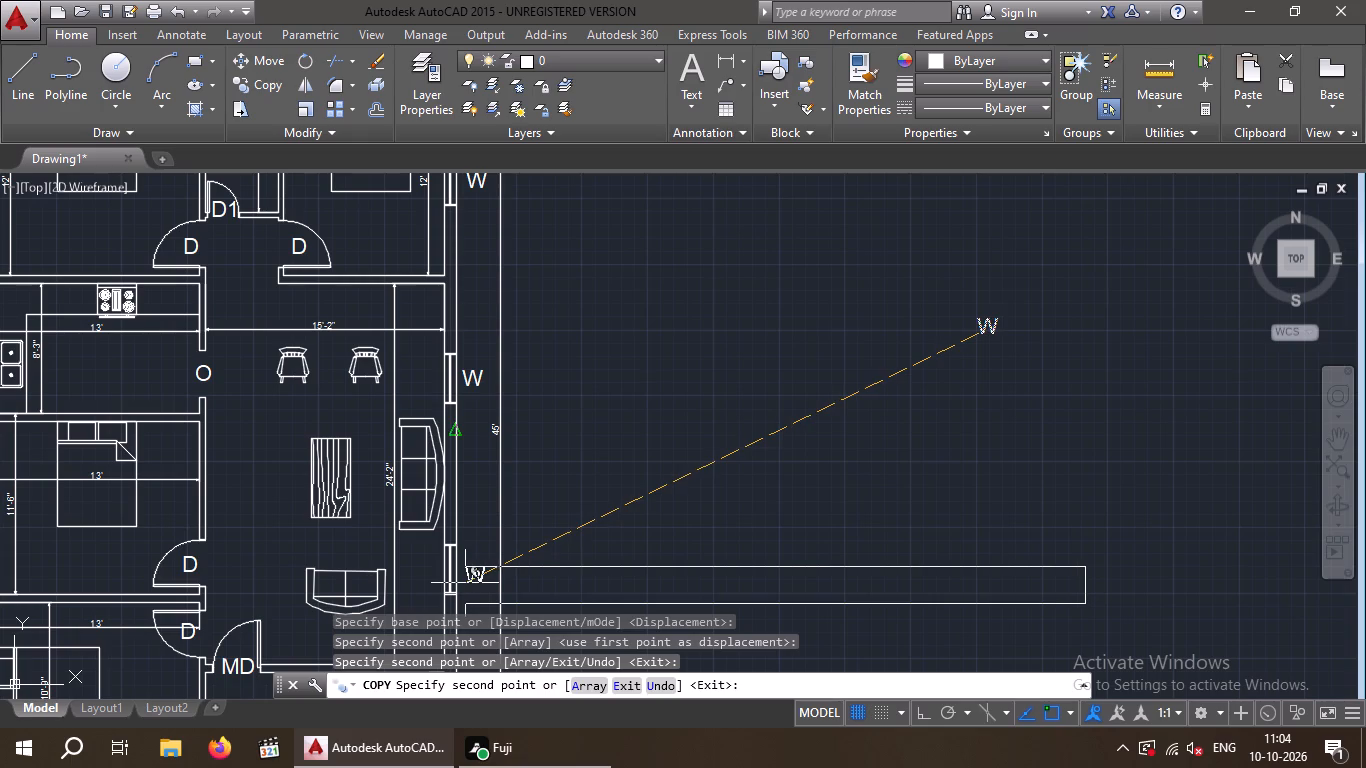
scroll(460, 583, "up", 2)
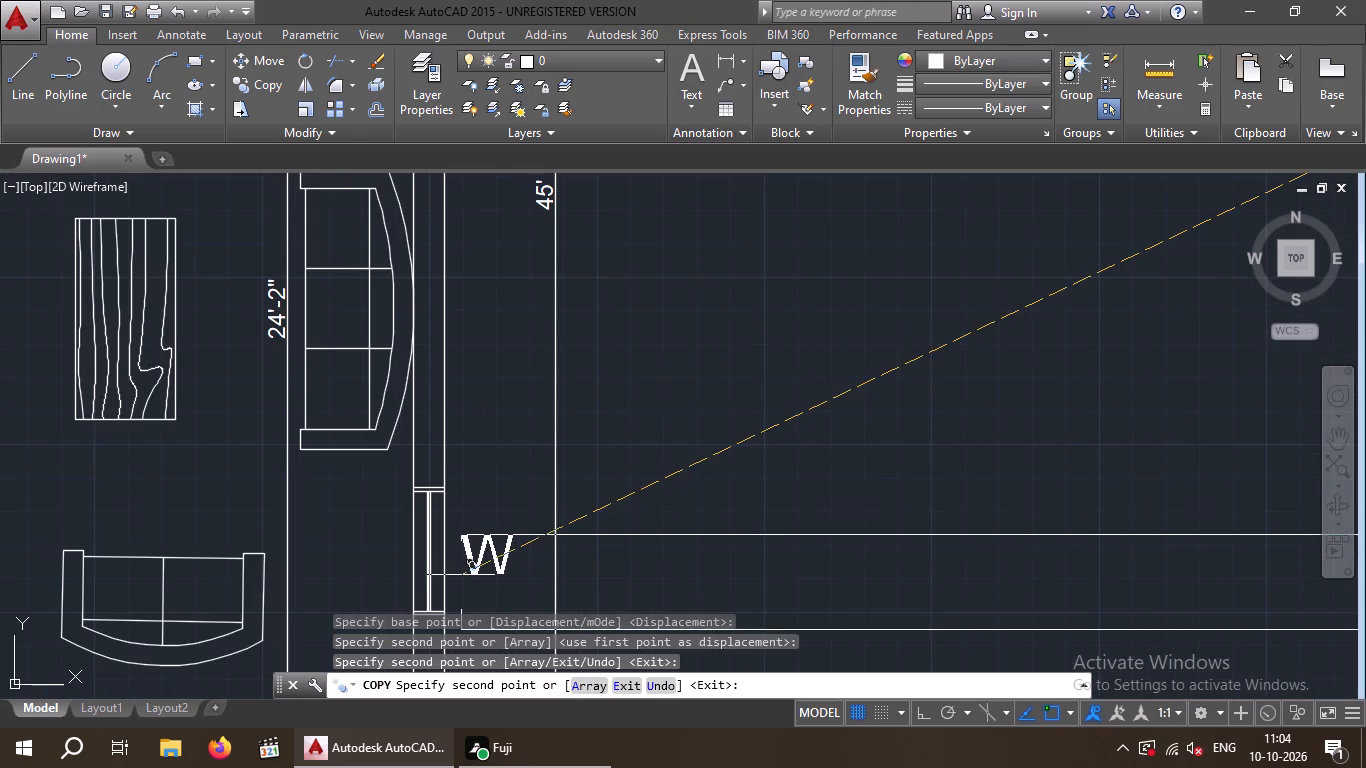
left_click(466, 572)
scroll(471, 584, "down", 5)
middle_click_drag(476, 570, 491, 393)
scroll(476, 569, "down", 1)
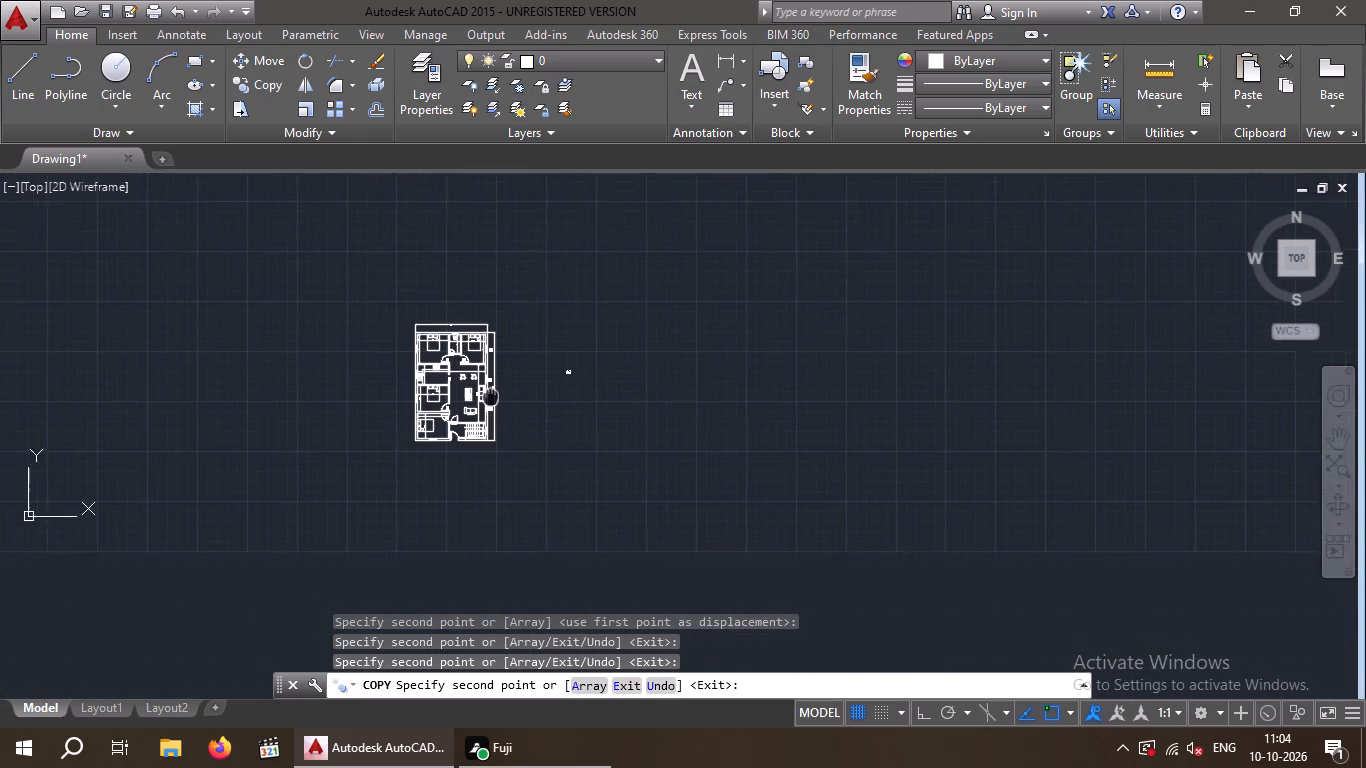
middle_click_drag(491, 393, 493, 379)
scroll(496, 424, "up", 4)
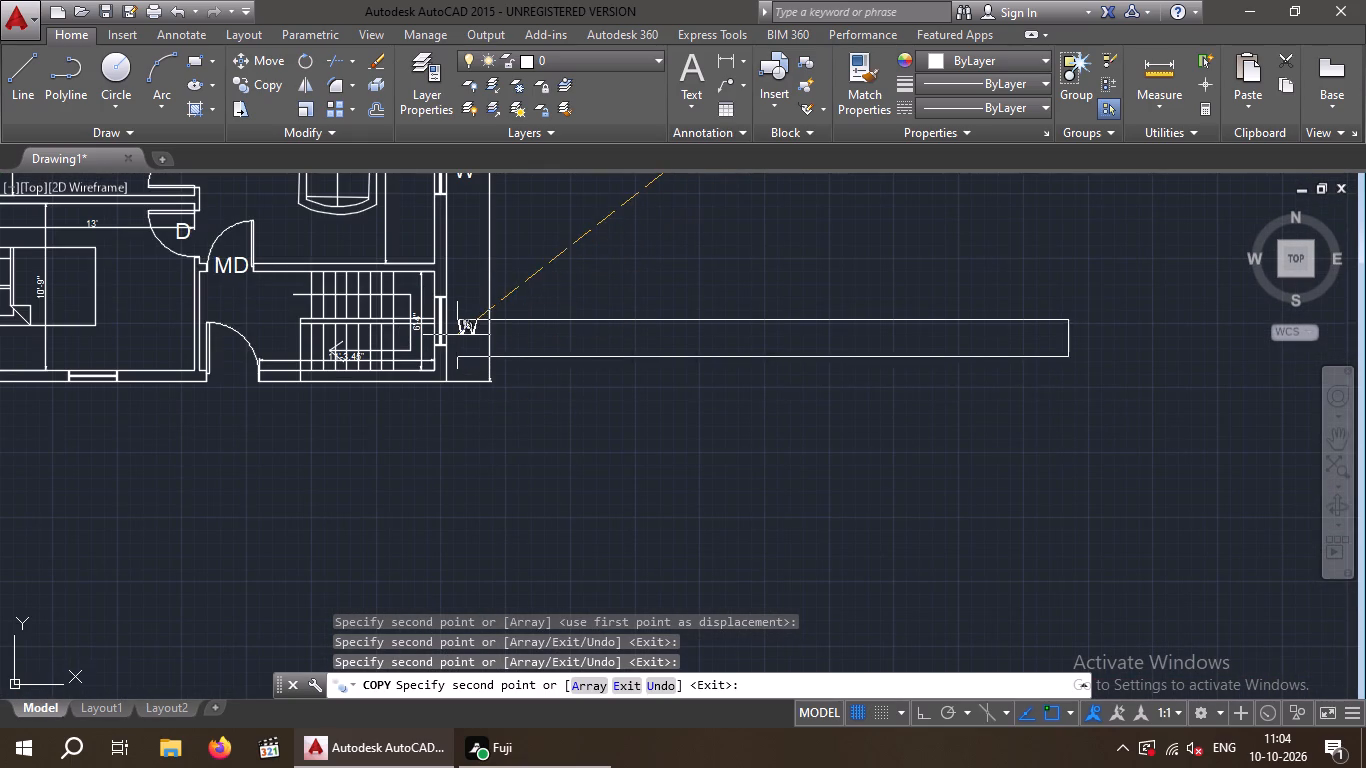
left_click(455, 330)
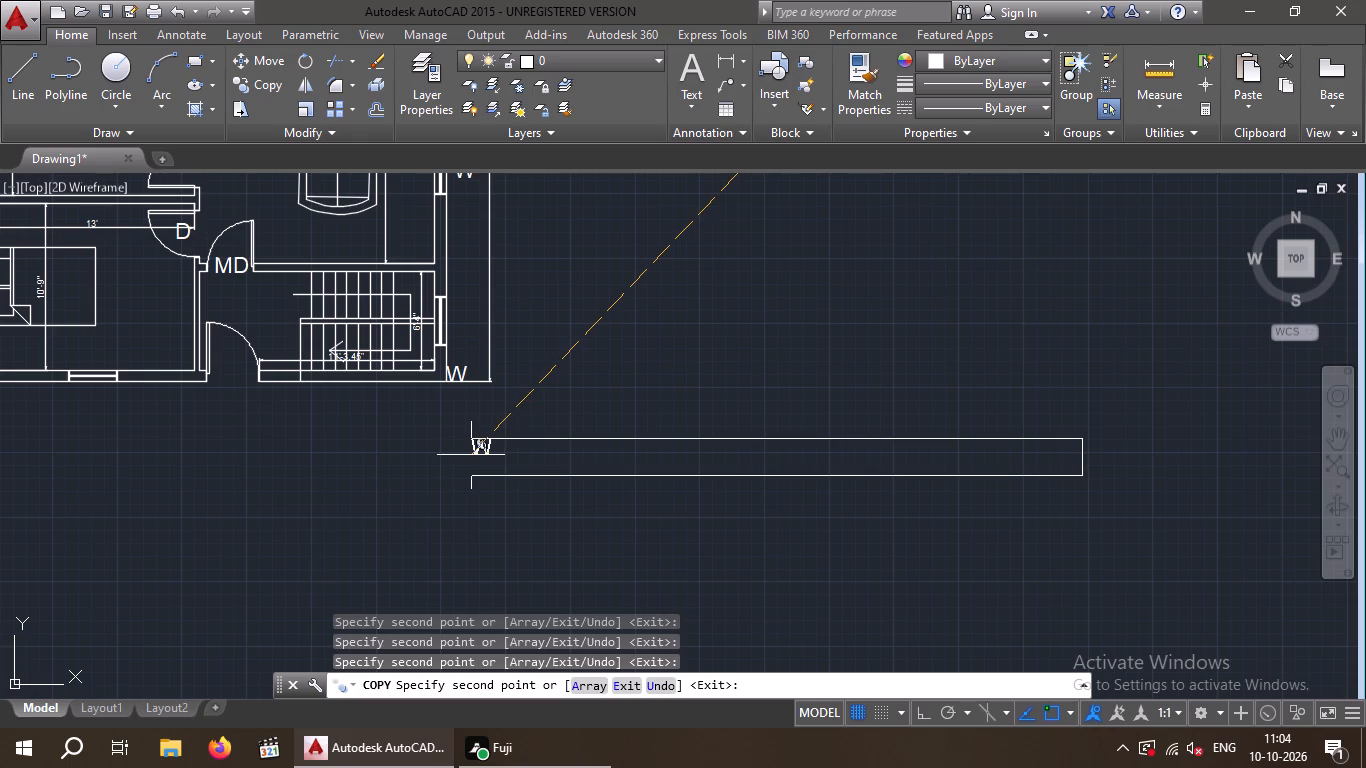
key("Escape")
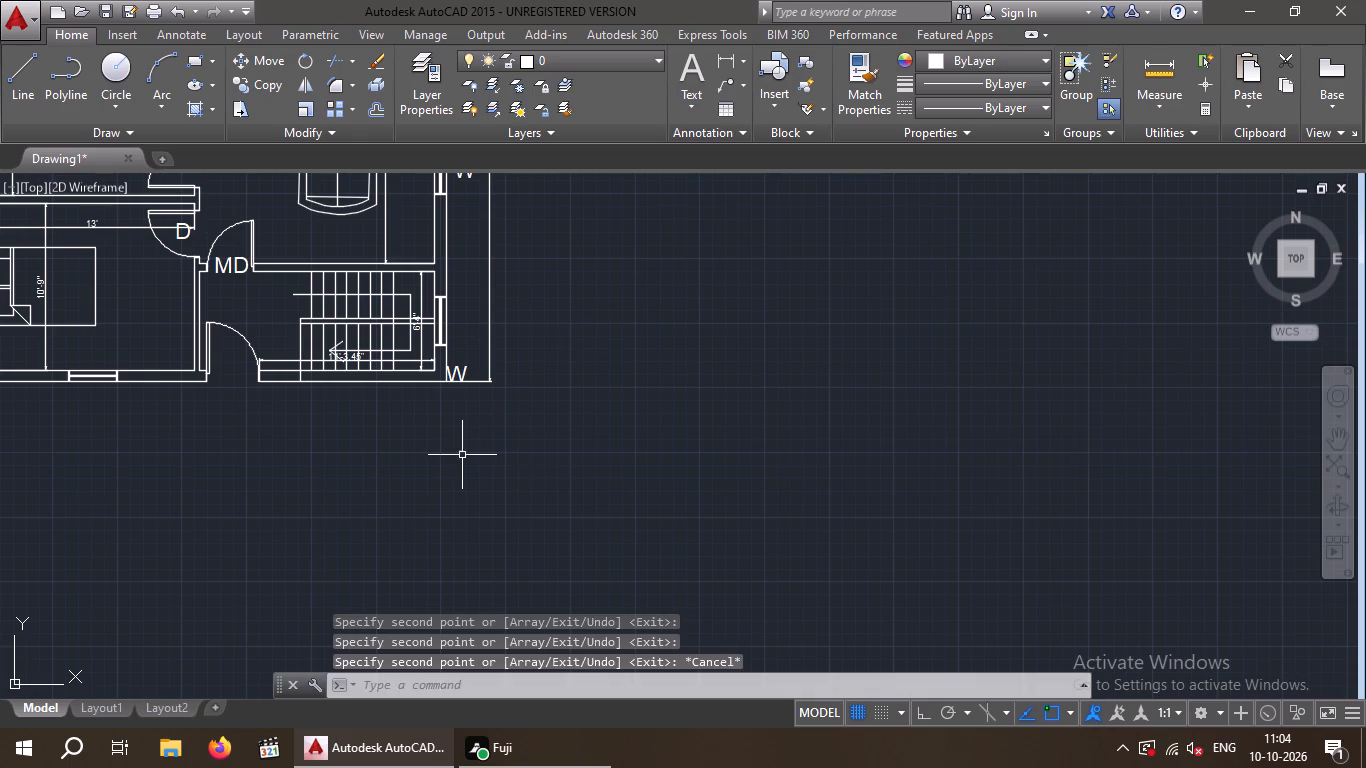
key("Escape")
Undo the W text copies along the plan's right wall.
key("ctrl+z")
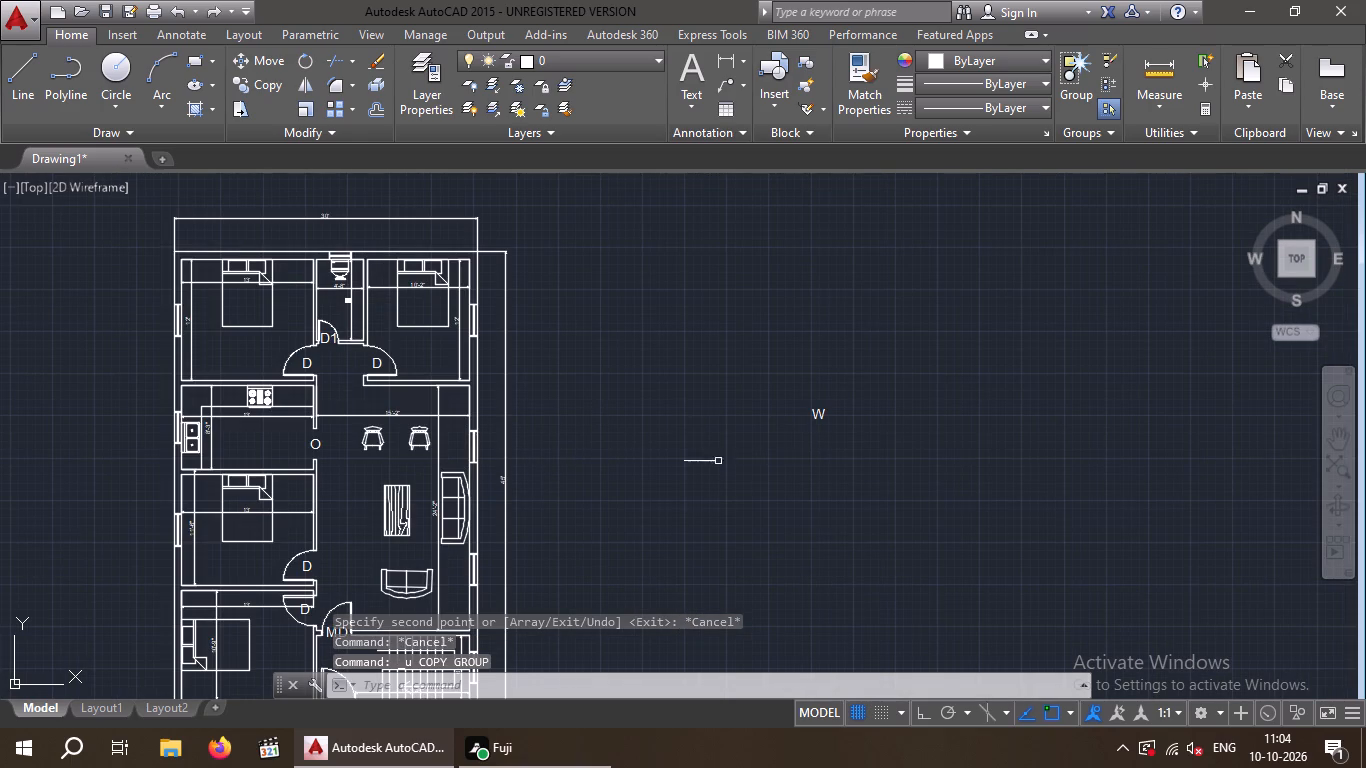
Copy the W text outside the staircase window in the plan's right wall.
left_click_drag(962, 422, 855, 421)
left_click(793, 432)
left_click_drag(912, 421, 891, 416)
left_click_drag(811, 417, 798, 417)
left_click(269, 87)
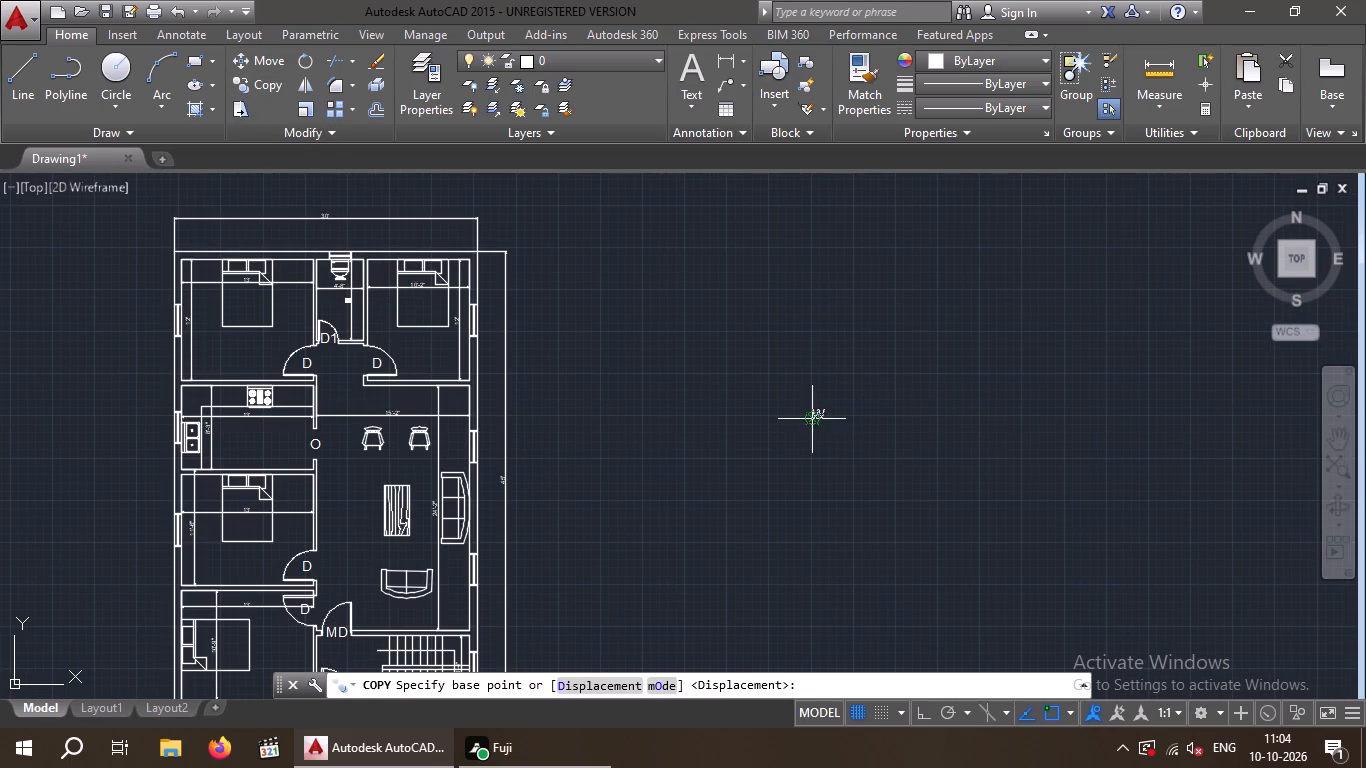
left_click_drag(814, 420, 802, 427)
middle_click_drag(522, 576, 522, 449)
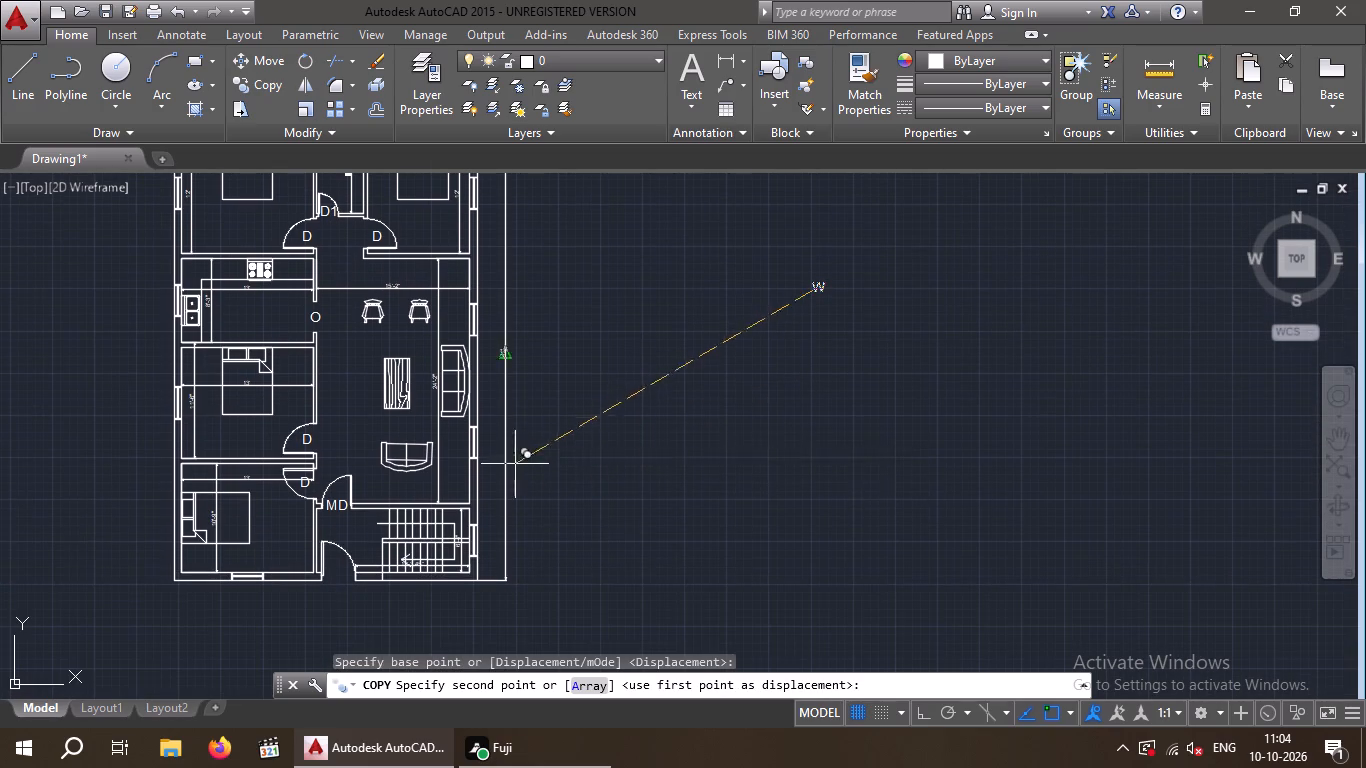
scroll(505, 473, "down", 1)
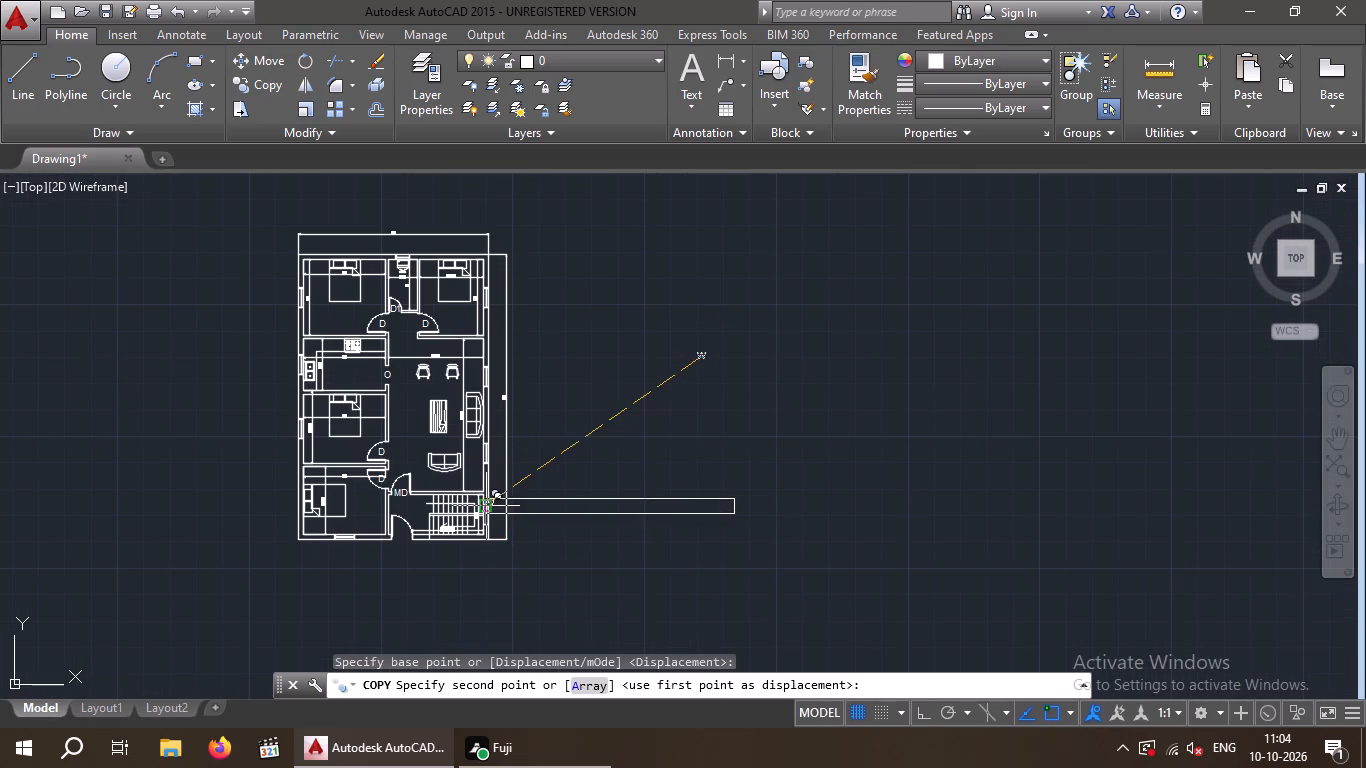
scroll(493, 521, "up", 2)
scroll(493, 521, "down", 1)
scroll(493, 521, "up", 1)
scroll(493, 521, "down", 1)
scroll(494, 521, "up", 5)
left_click(448, 502)
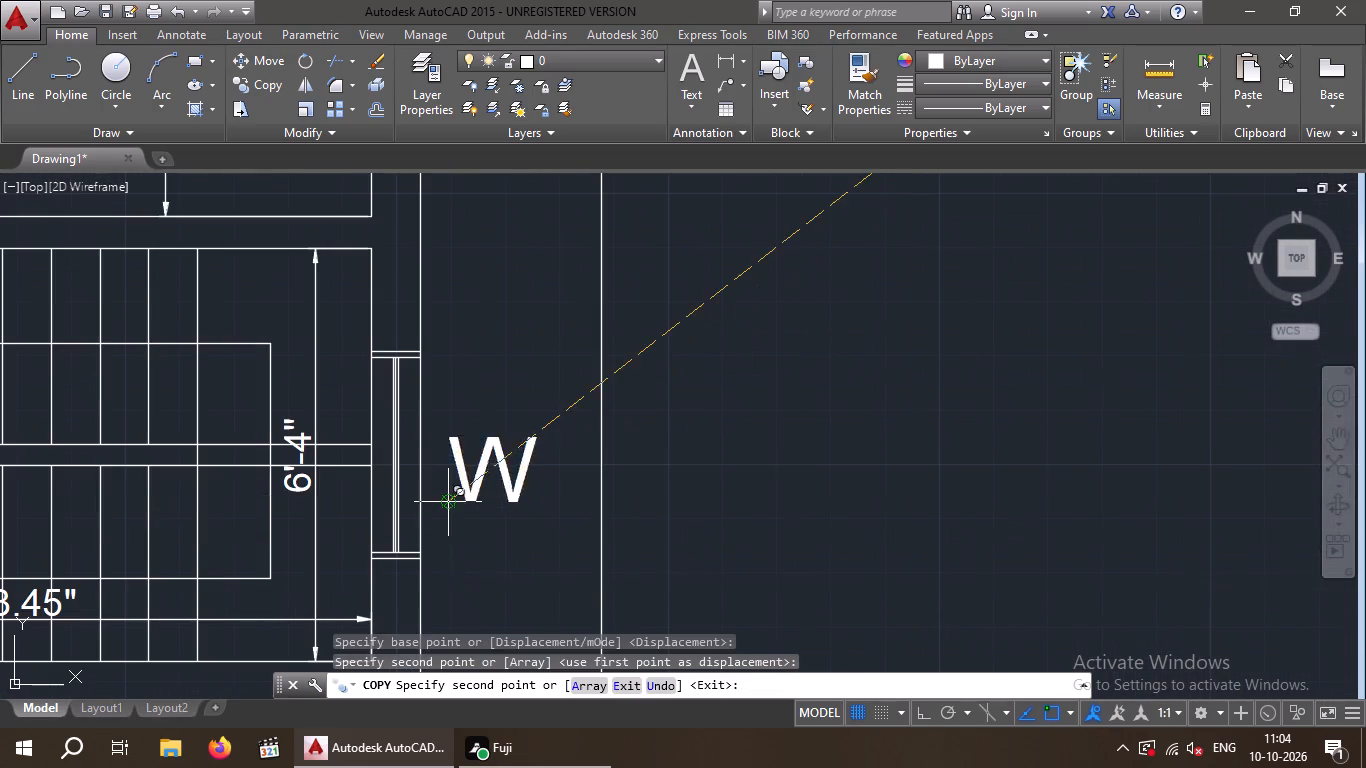
Place W text copies outside the lower and upper living-room windows in the plan's right wall.
scroll(483, 466, "down", 2)
middle_click_drag(480, 491, 453, 633)
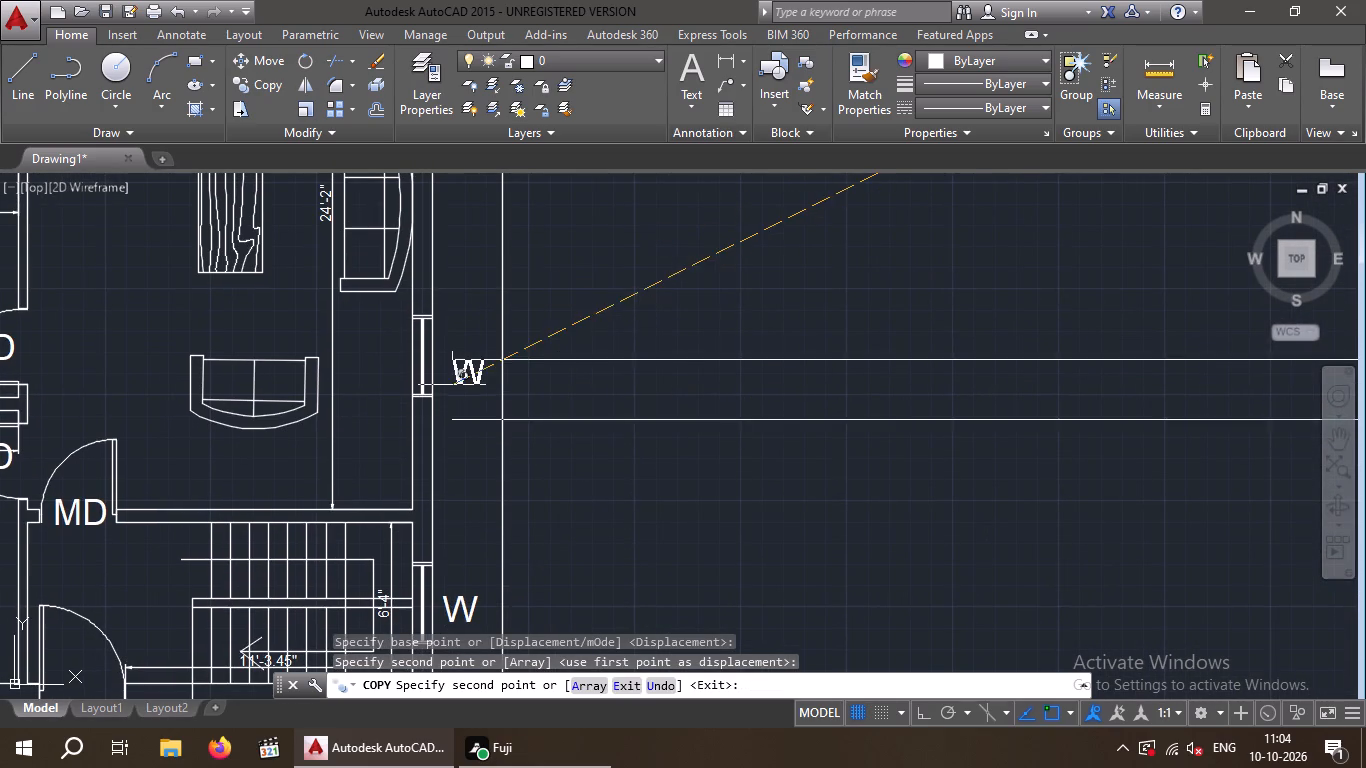
scroll(447, 376, "up", 2)
left_click(440, 368)
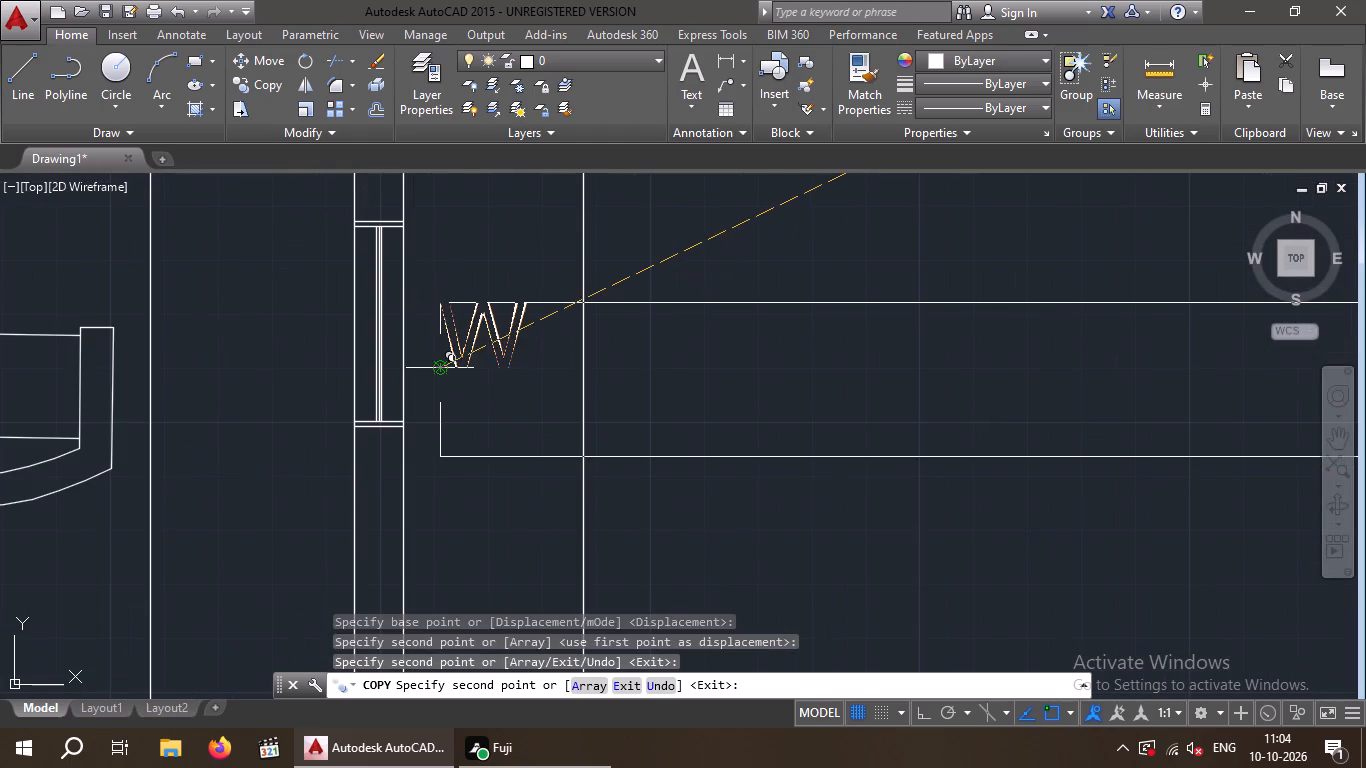
scroll(439, 368, "down", 1)
scroll(439, 368, "up", 1)
middle_click_drag(440, 404, 425, 631)
scroll(410, 385, "down", 1)
scroll(410, 385, "up", 2)
scroll(410, 385, "down", 1)
scroll(410, 385, "up", 1)
scroll(410, 385, "down", 2)
middle_click_drag(395, 368, 389, 482)
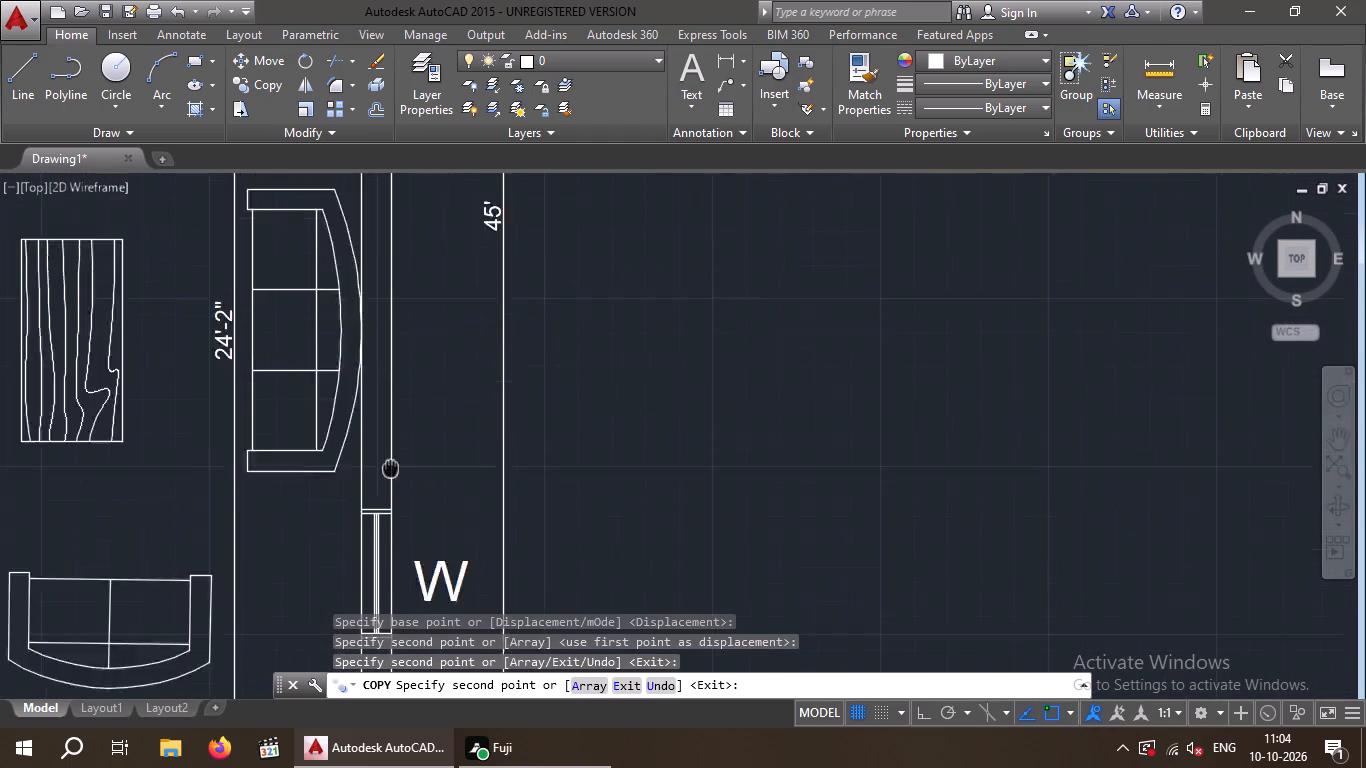
middle_click_drag(389, 482, 347, 714)
scroll(363, 371, "up", 1)
scroll(363, 371, "down", 1)
scroll(363, 371, "up", 1)
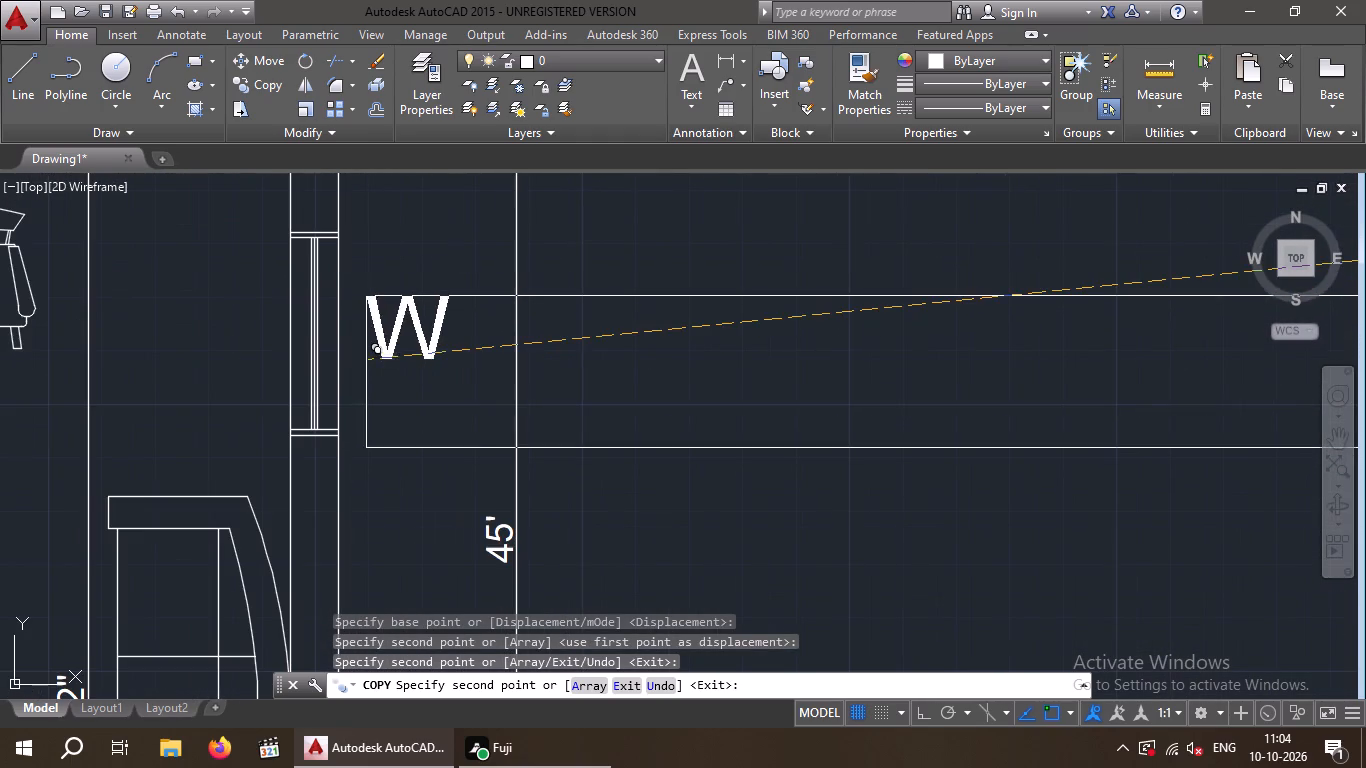
left_click(367, 360)
Place W text copies outside the side-wall windows of the upper-right and upper-left bedrooms.
scroll(368, 370, "down", 7)
scroll(368, 343, "up", 5)
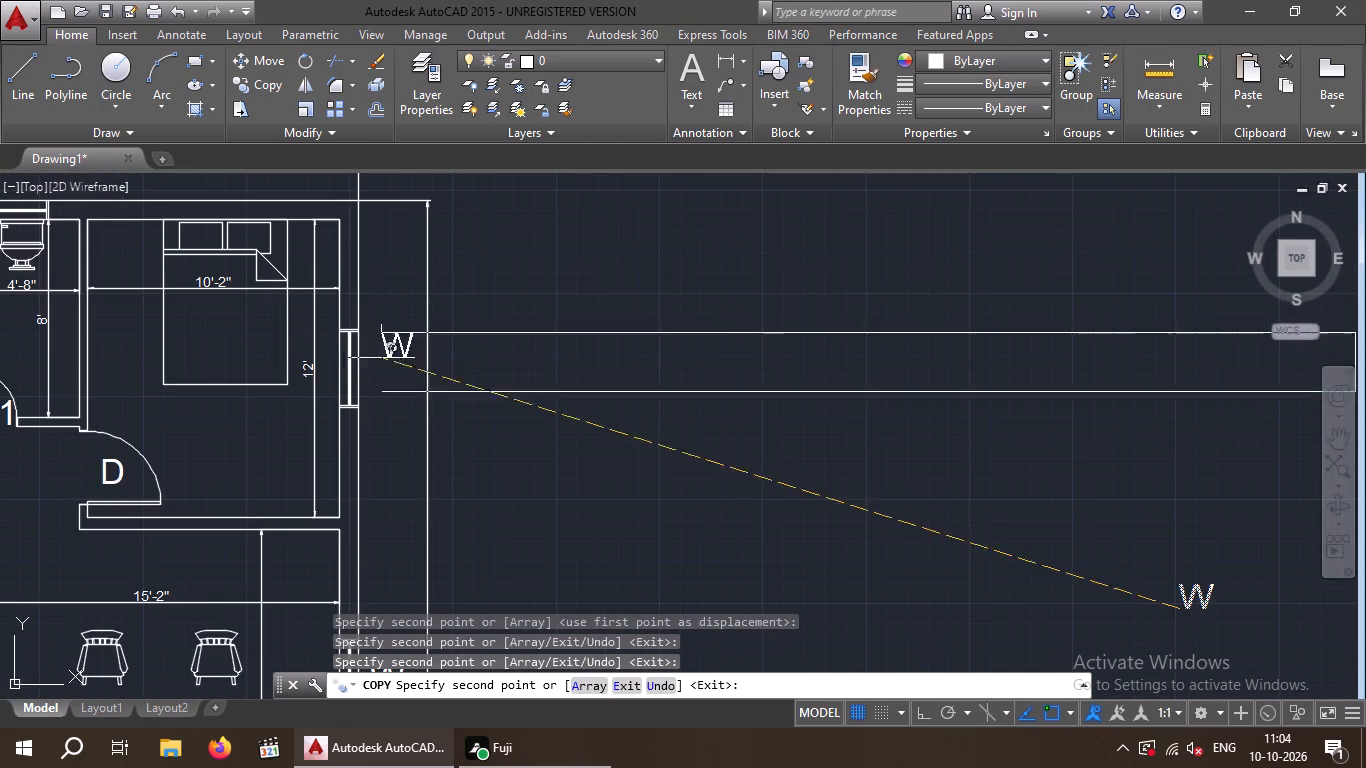
scroll(378, 371, "up", 2)
left_click(353, 389)
scroll(374, 422, "down", 1)
scroll(382, 442, "up", 1)
scroll(385, 450, "down", 4)
scroll(338, 531, "down", 1)
middle_click_drag(336, 530, 670, 430)
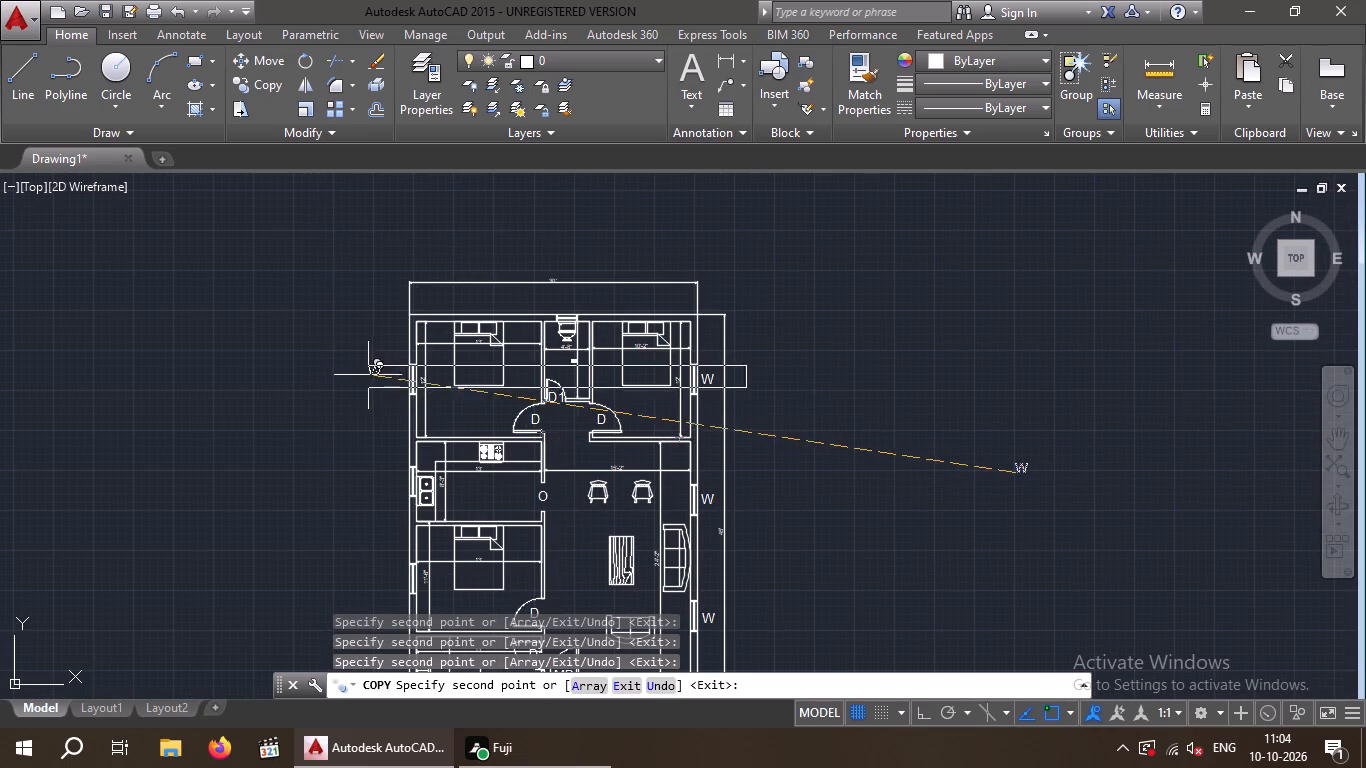
scroll(380, 381, "up", 4)
scroll(380, 381, "down", 1)
scroll(378, 396, "up", 1)
scroll(378, 396, "down", 1)
scroll(378, 396, "up", 1)
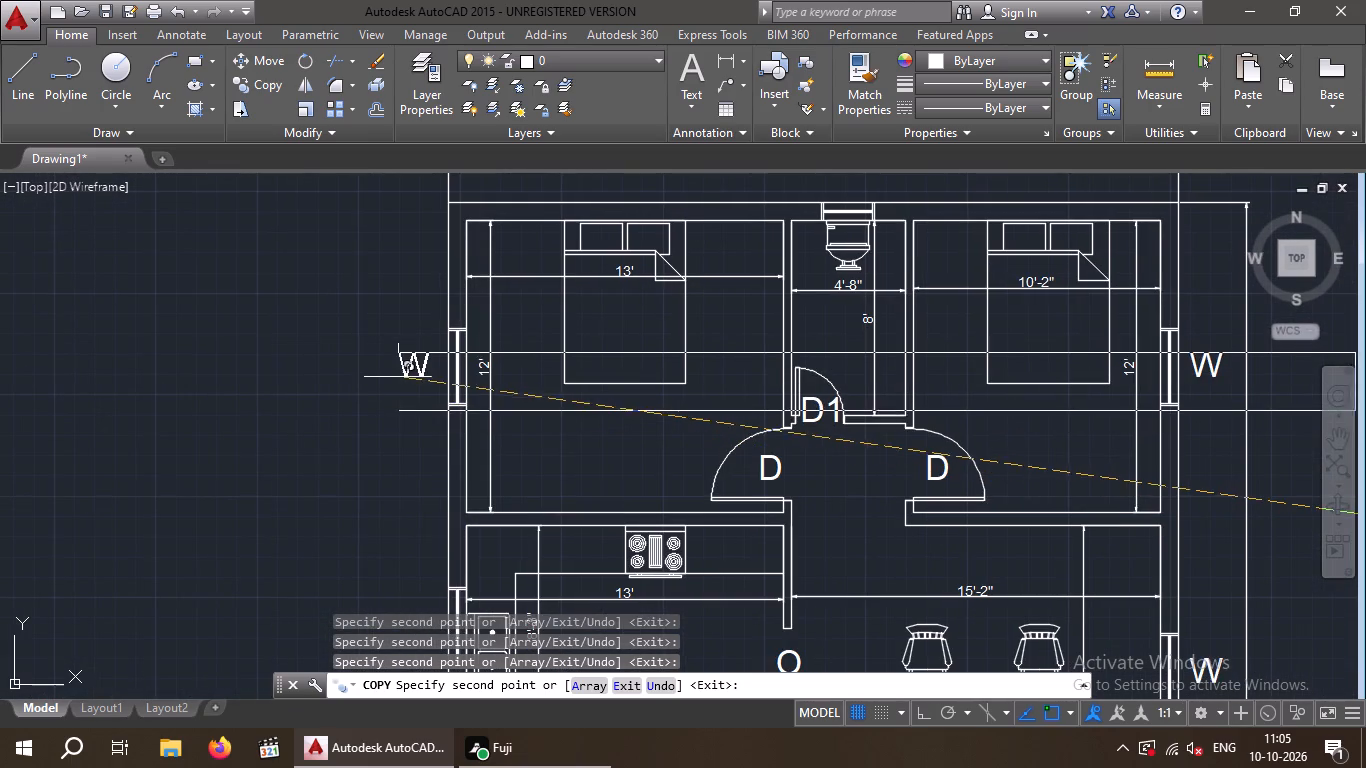
left_click(402, 378)
Place a W text copy outside the kitchen window beside the sink.
scroll(375, 547, "down", 2)
middle_click_drag(369, 529, 369, 493)
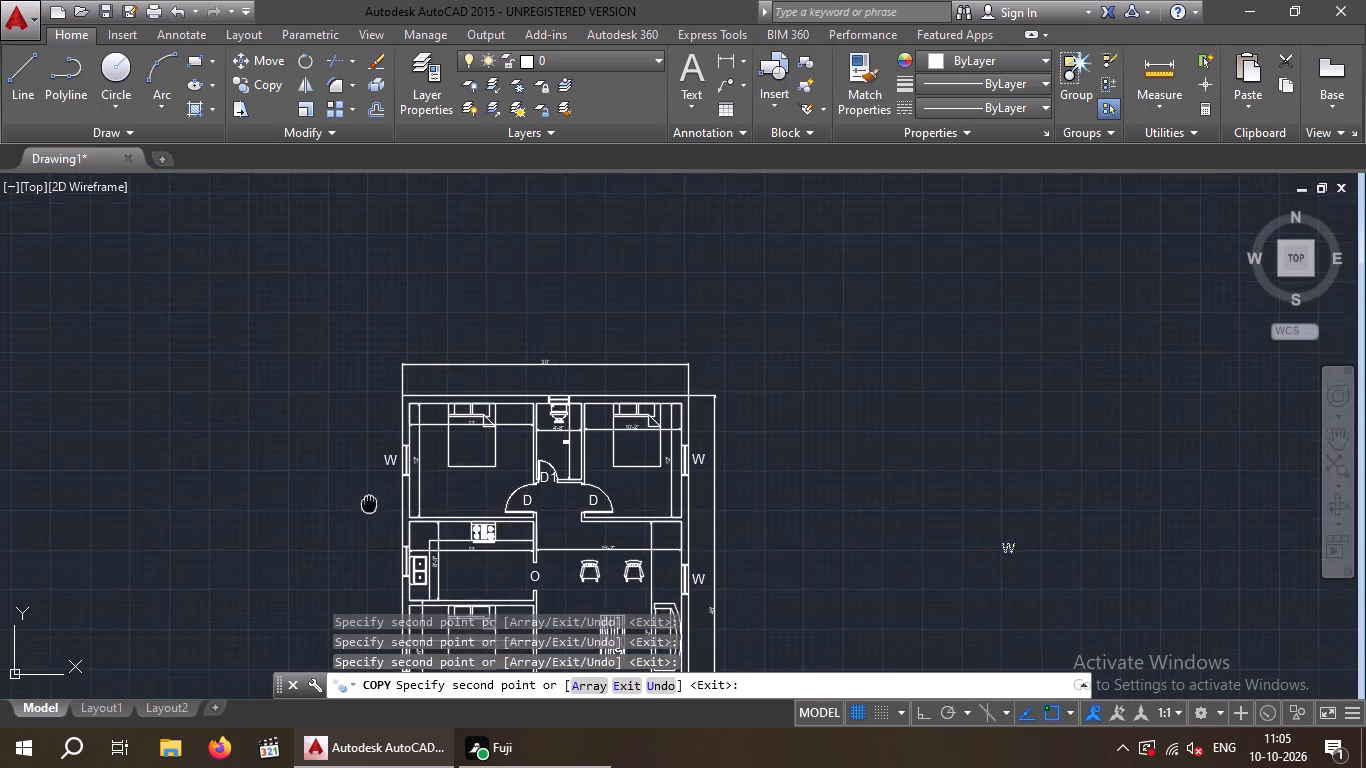
middle_click_drag(369, 493, 363, 397)
scroll(383, 450, "down", 1)
scroll(383, 450, "up", 4)
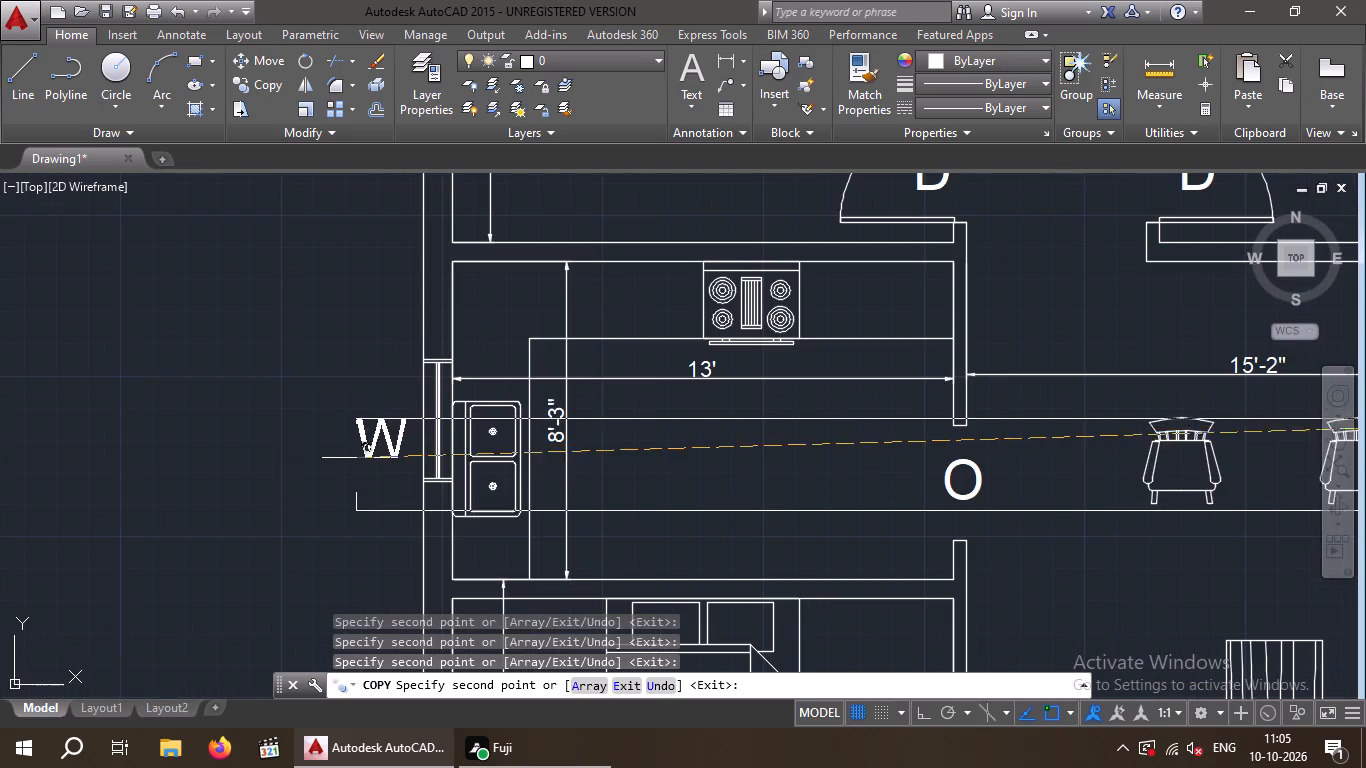
left_click(348, 440)
Place a W text copy outside the window in the bottom wall of the lower-left bedroom and finish copying.
scroll(397, 499, "down", 7)
middle_click_drag(390, 489, 378, 383)
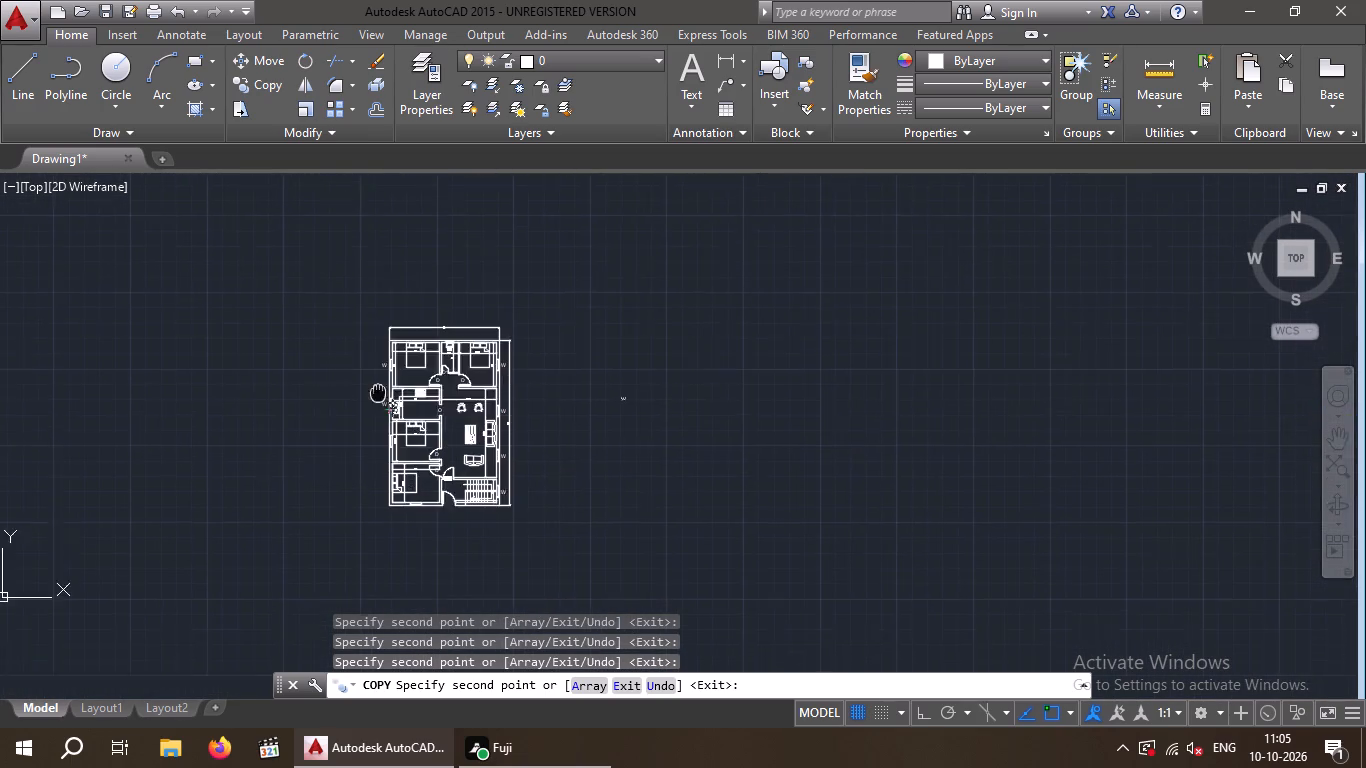
middle_click_drag(378, 383, 380, 352)
scroll(371, 431, "up", 4)
scroll(460, 512, "down", 1)
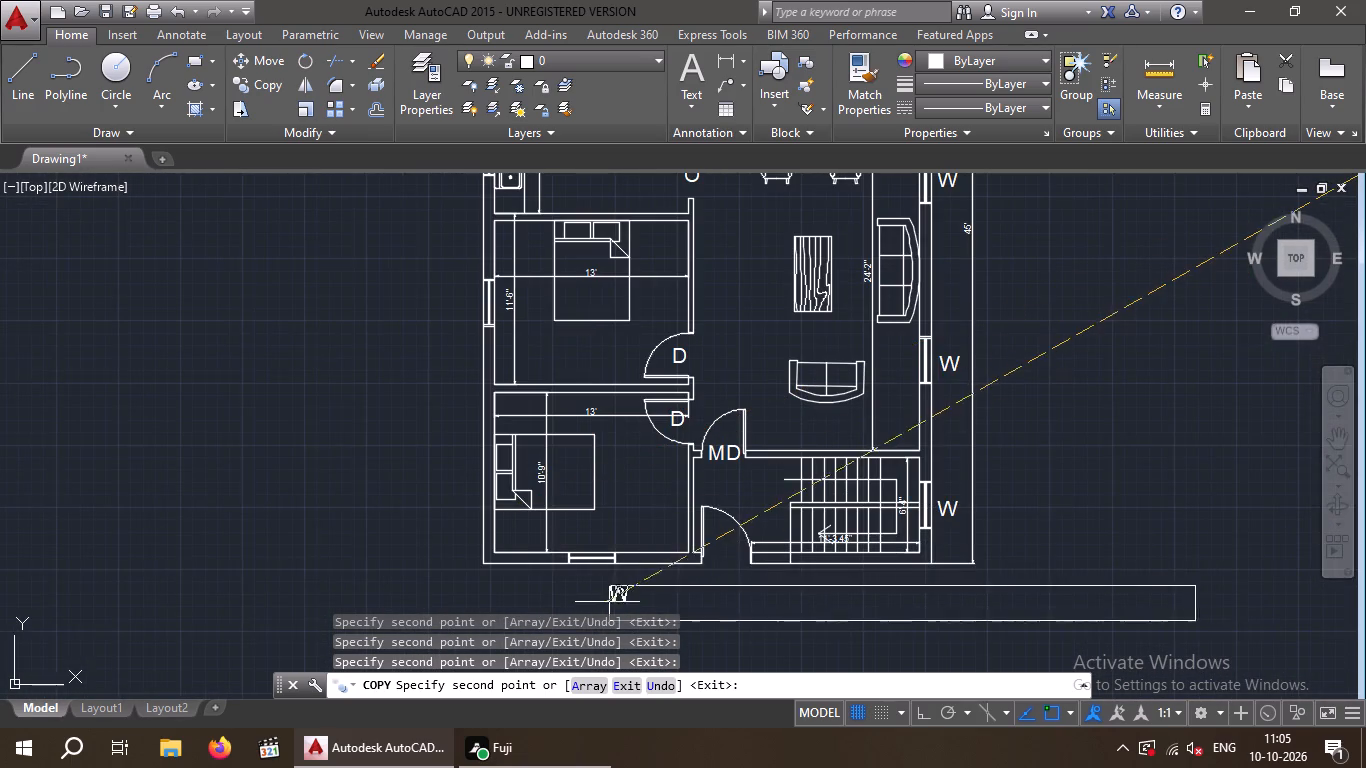
scroll(599, 604, "up", 3)
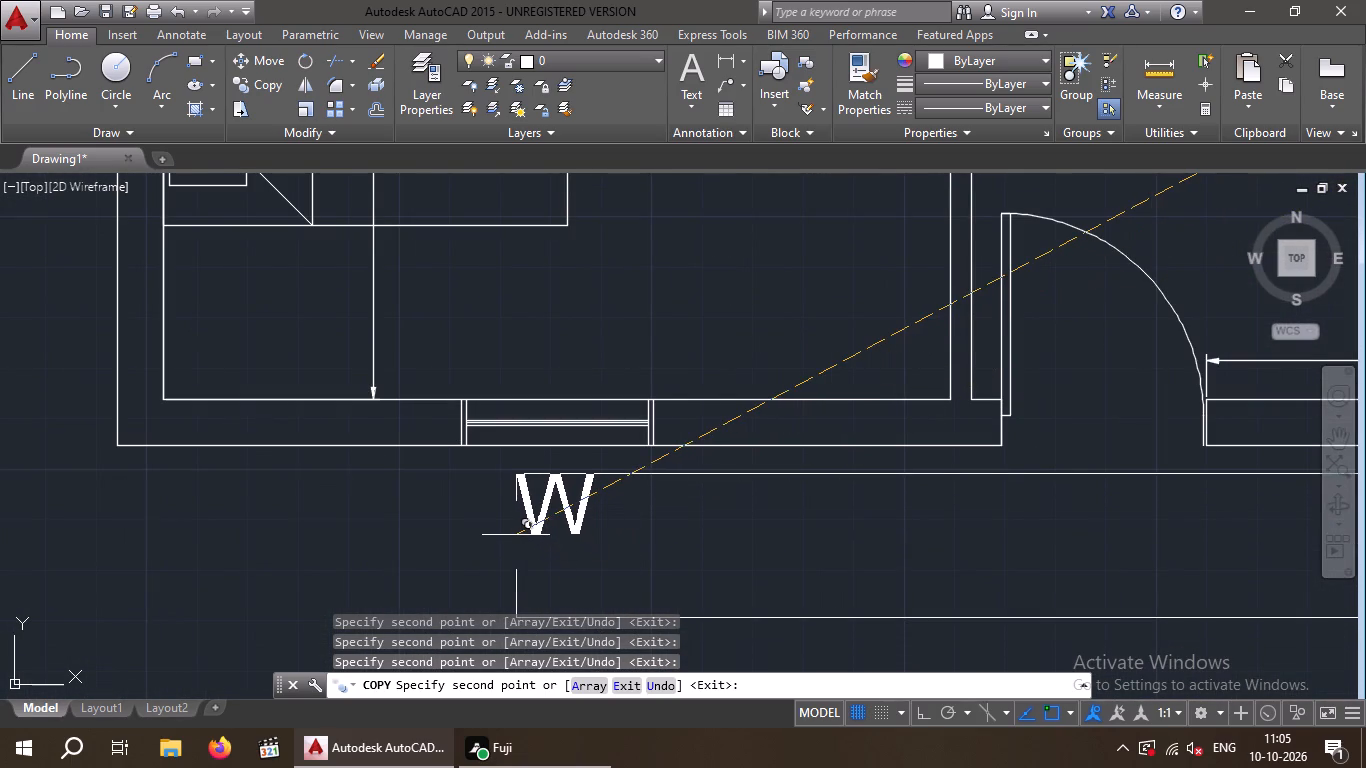
left_click(516, 535)
scroll(573, 591, "down", 3)
scroll(698, 600, "down", 1)
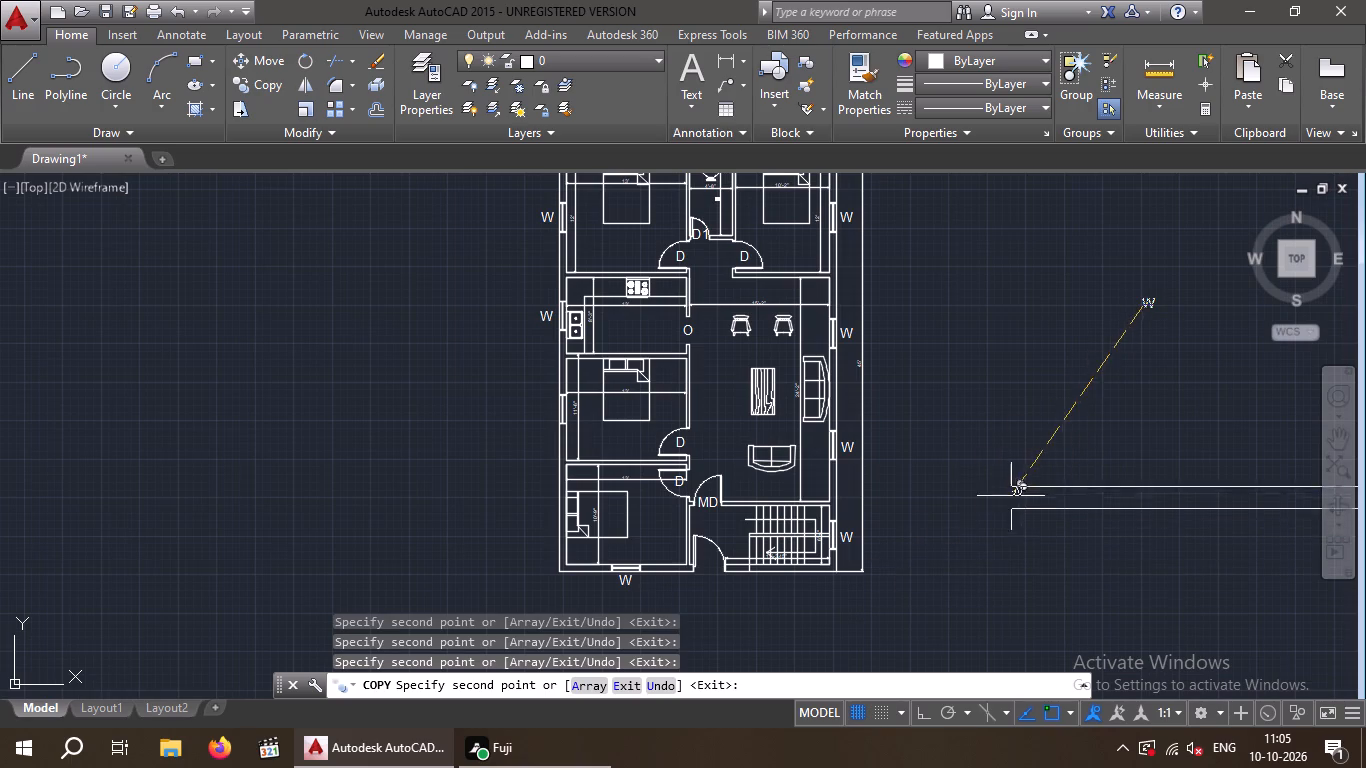
middle_click_drag(1011, 495, 693, 509)
right_click(690, 513)
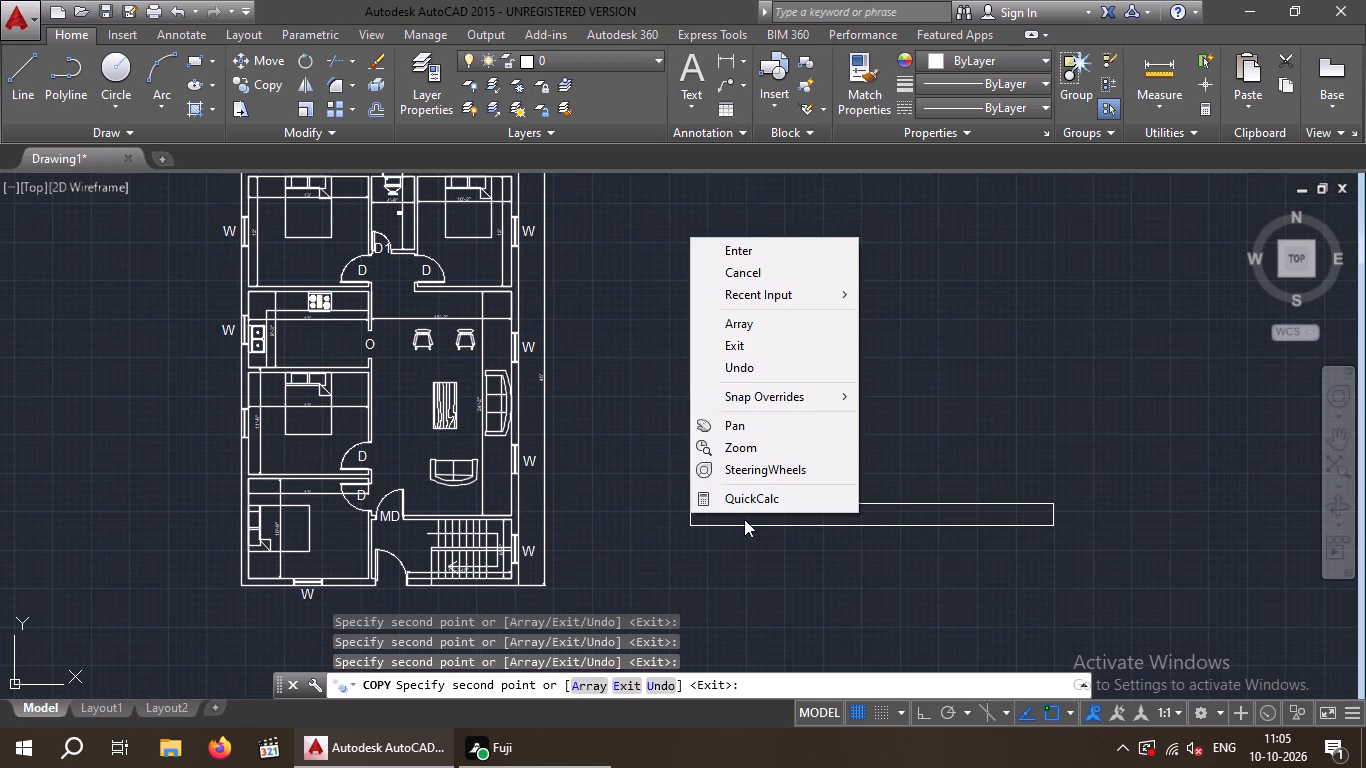
key("Escape")
key("Escape")
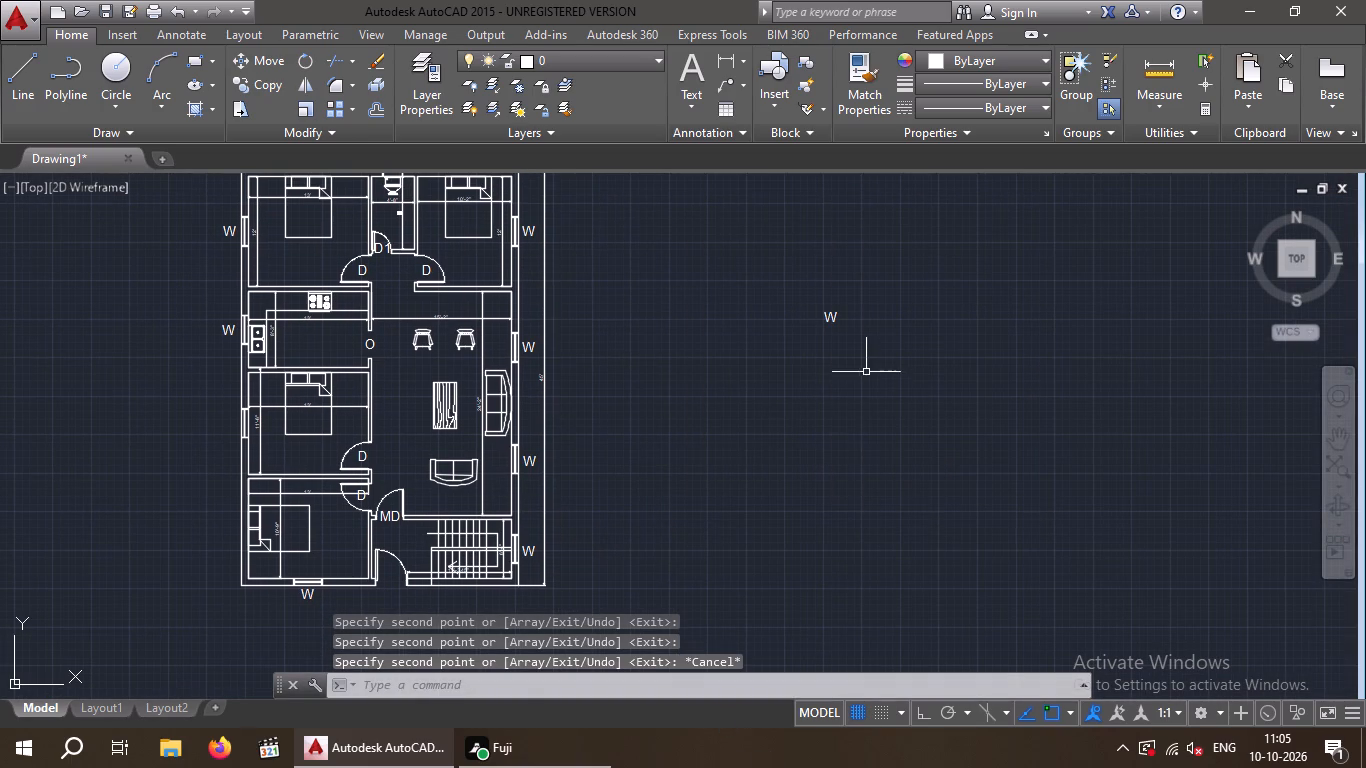
Change the spare W text beside the plan to V.
scroll(840, 332, "up", 3)
double_click(819, 272)
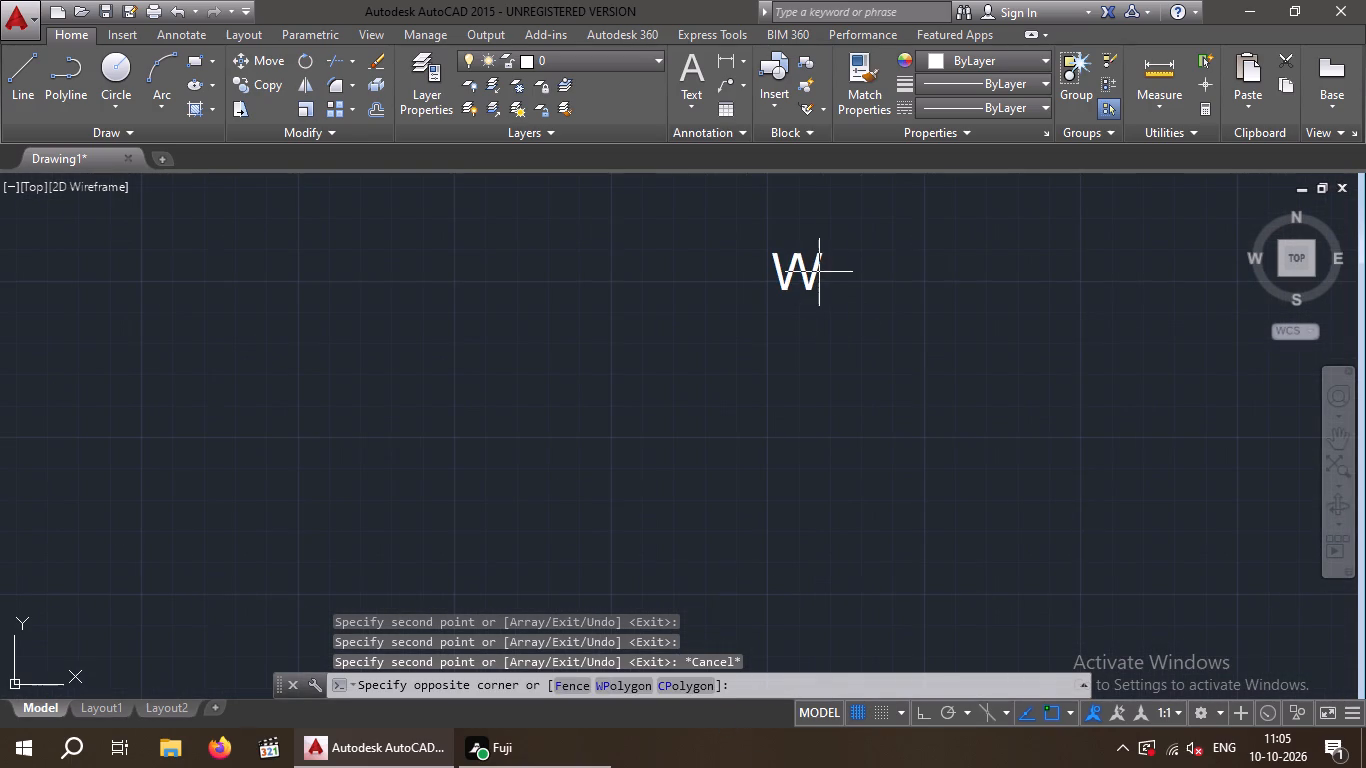
double_click(797, 282)
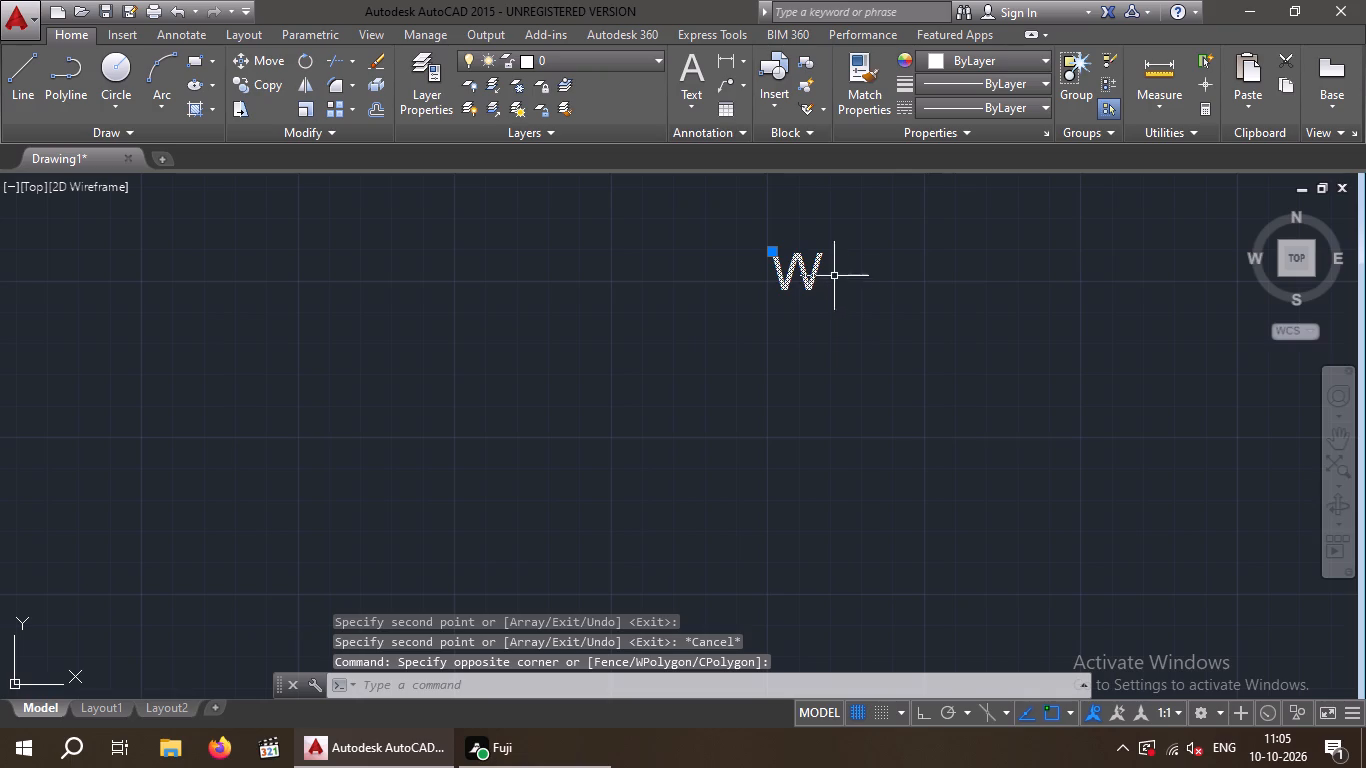
double_click(798, 276)
double_click(798, 276)
key("Escape")
key("Escape")
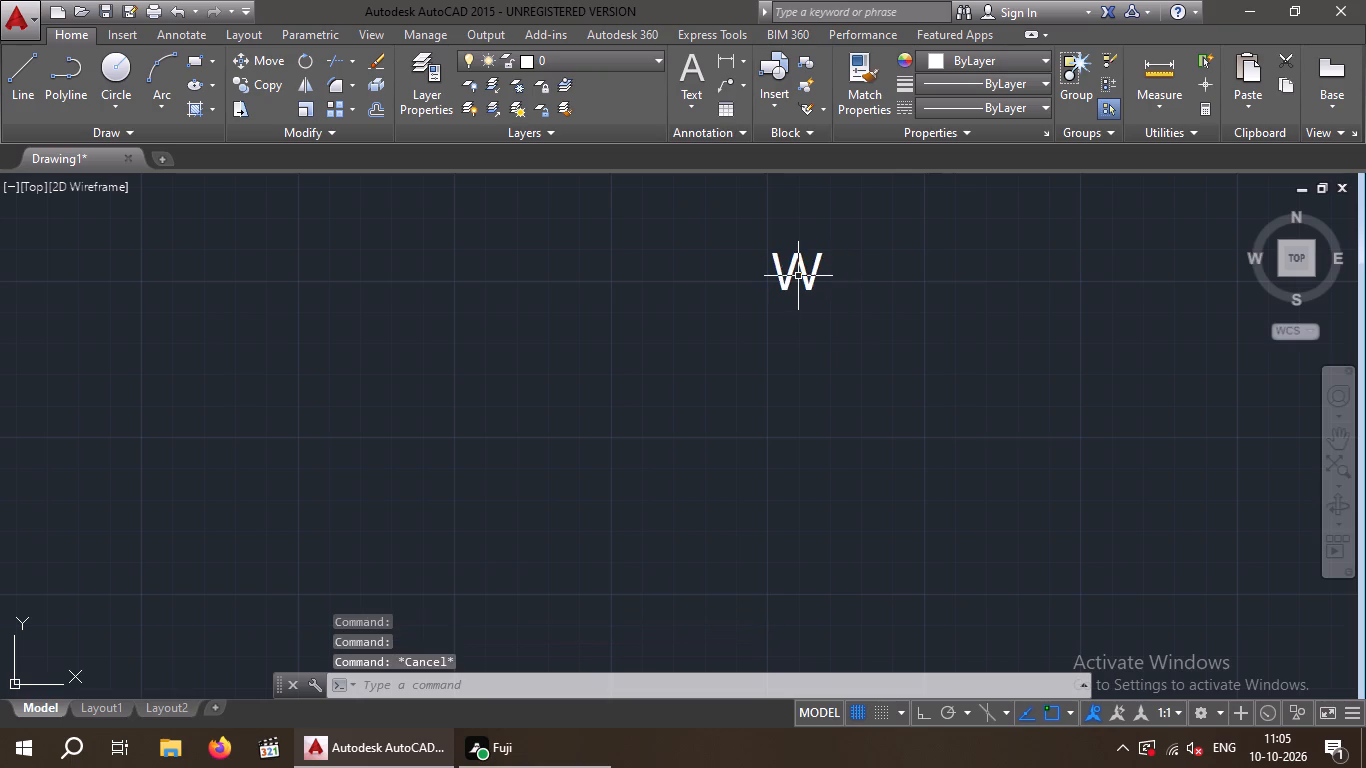
triple_click(801, 275)
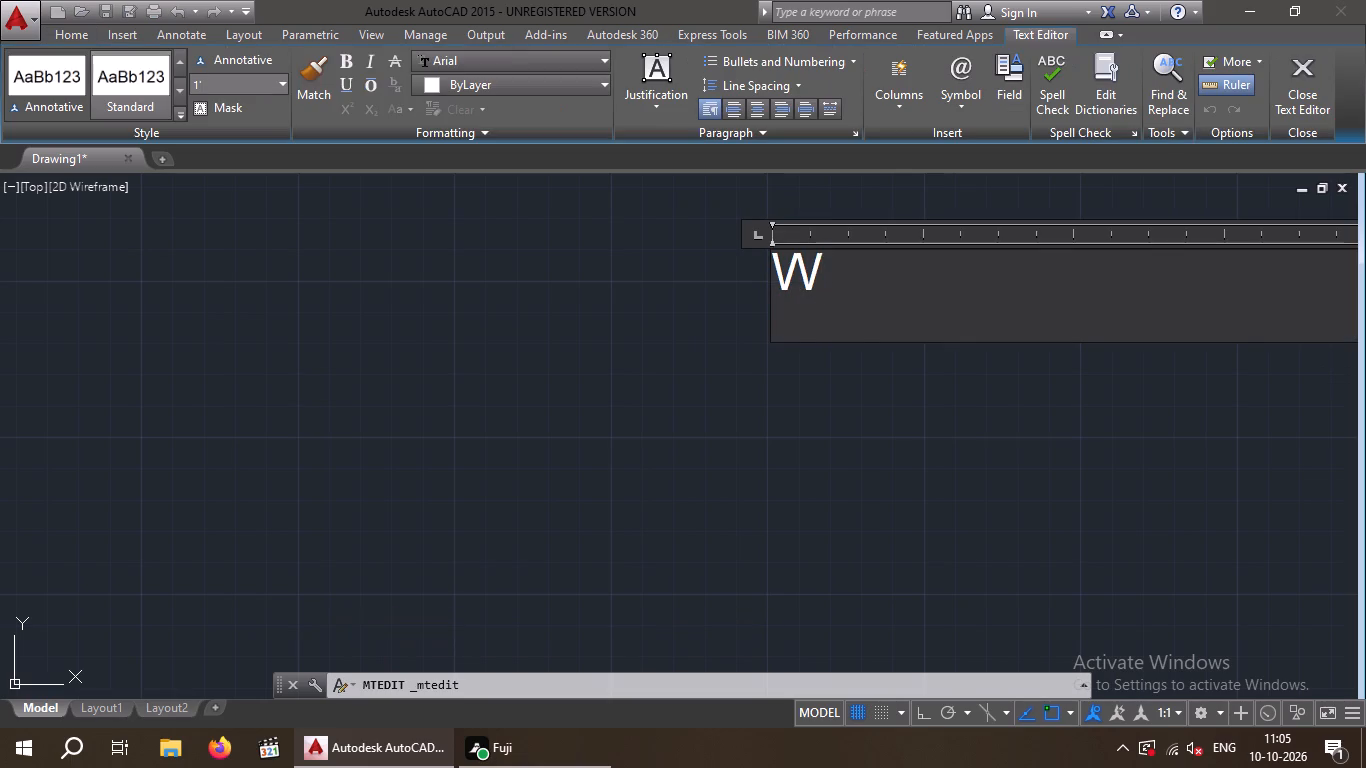
key("BackSpace")
key("v")
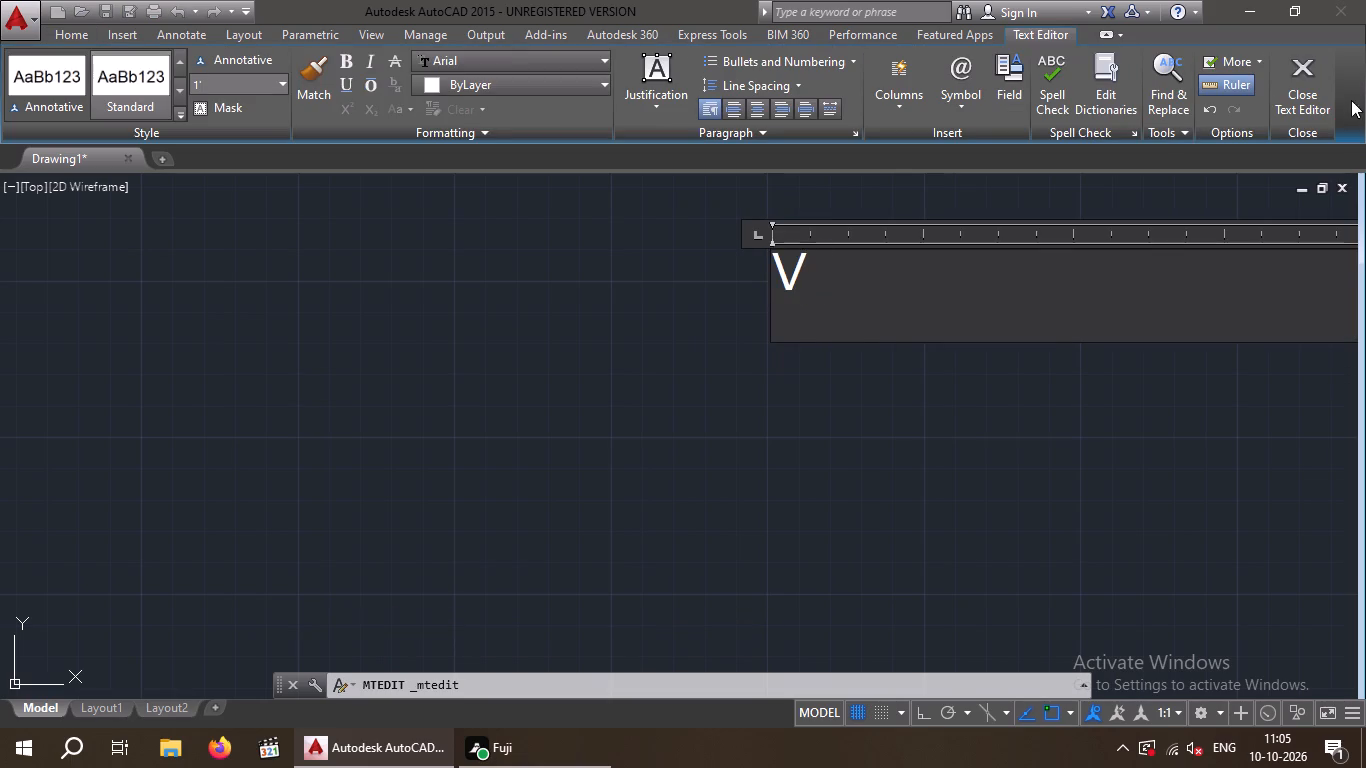
left_click(1301, 82)
Copy the spare V text to just outside the toilet ventilator in the plan's top wall.
left_click(882, 304)
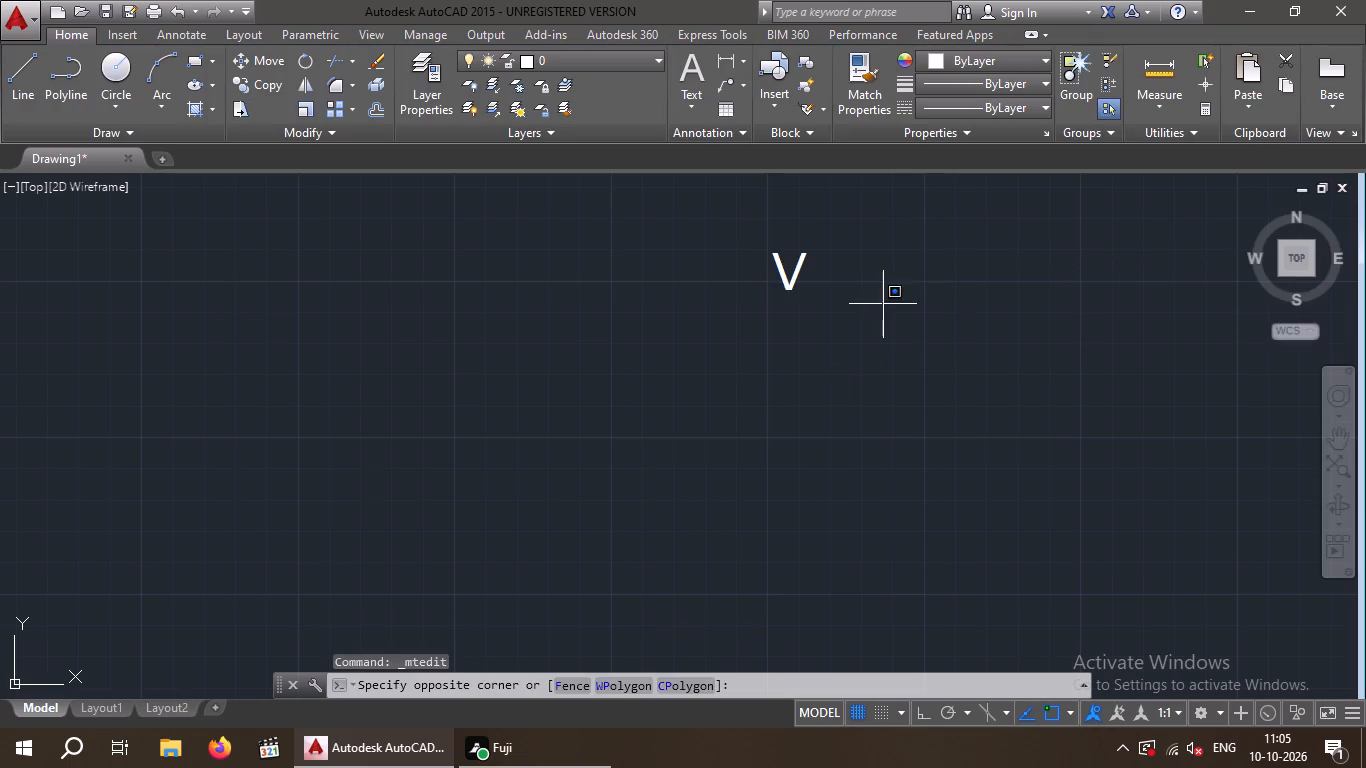
left_click_drag(932, 274, 923, 272)
left_click_drag(999, 258, 982, 260)
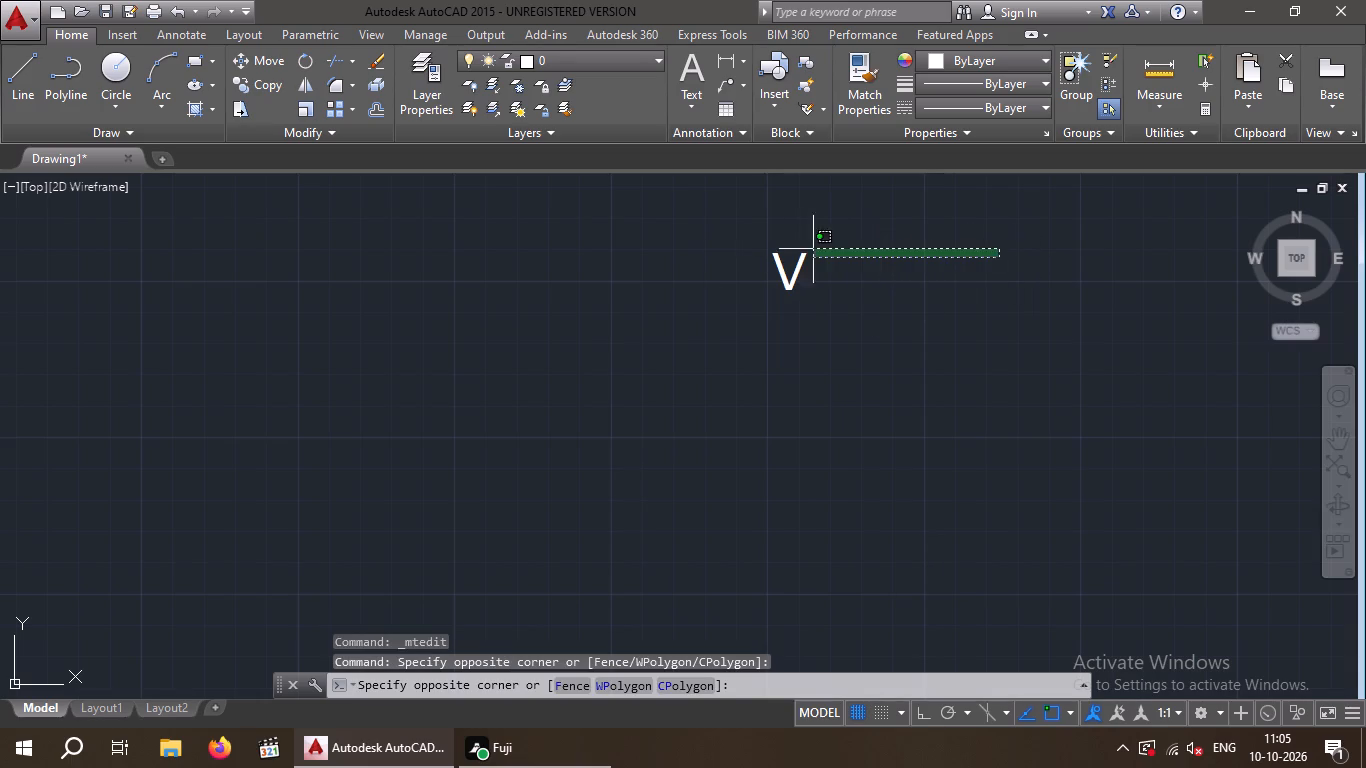
left_click(770, 260)
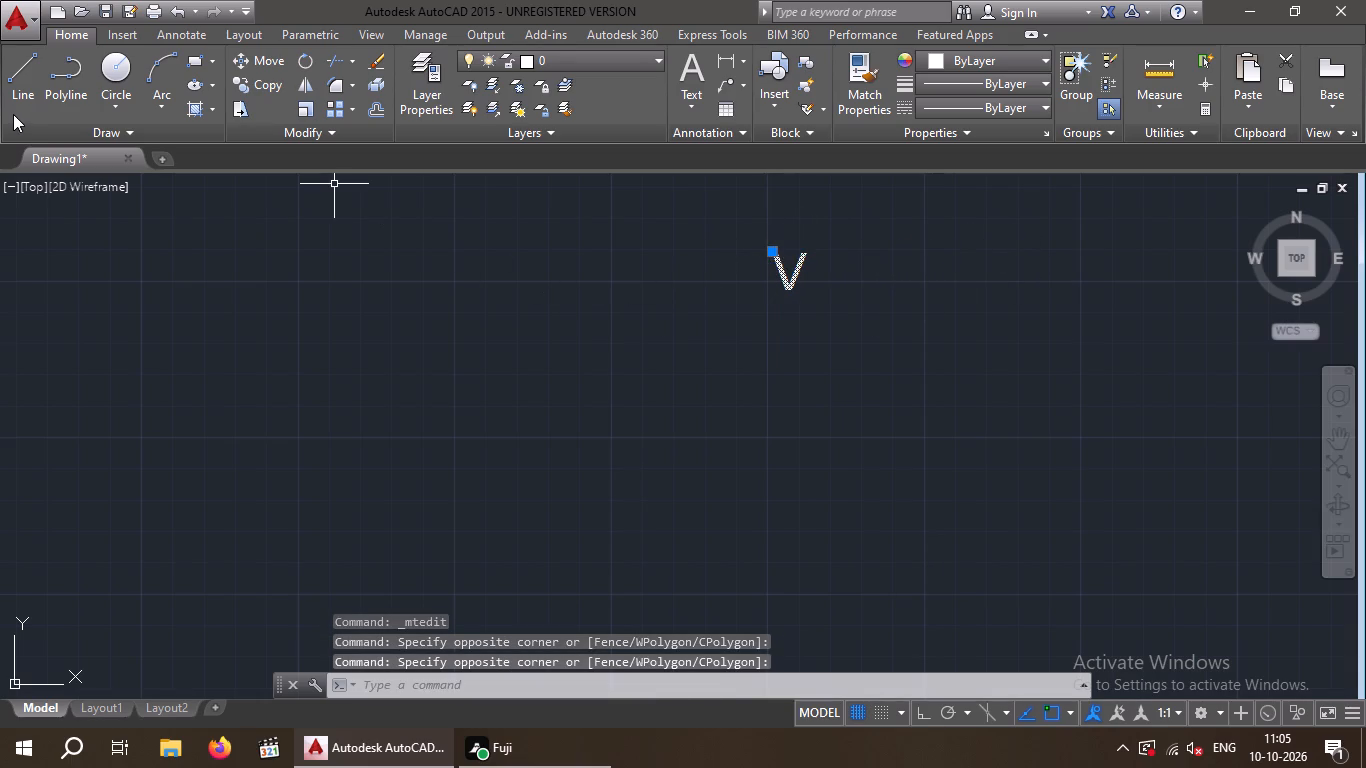
left_click(269, 89)
left_click(772, 285)
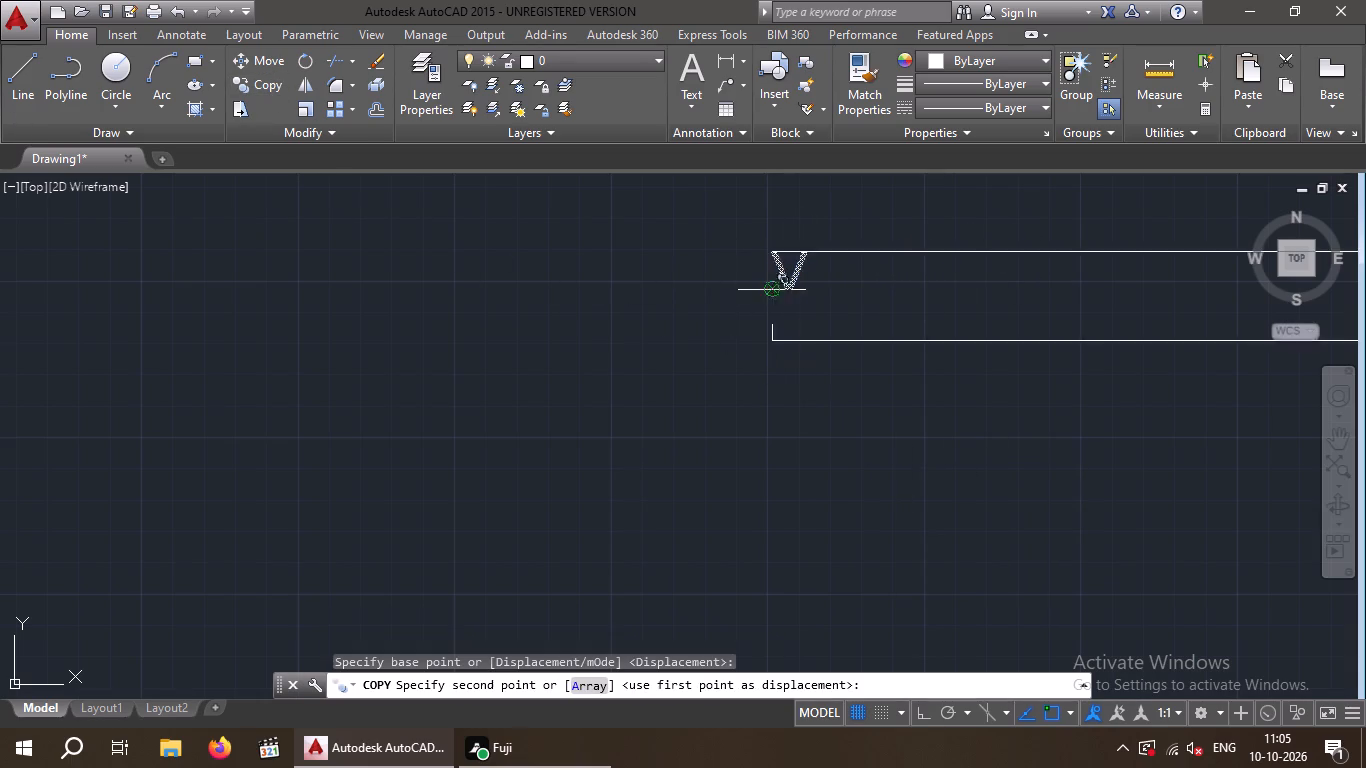
scroll(458, 529, "down", 3)
scroll(458, 529, "up", 2)
middle_click_drag(464, 532, 1348, 626)
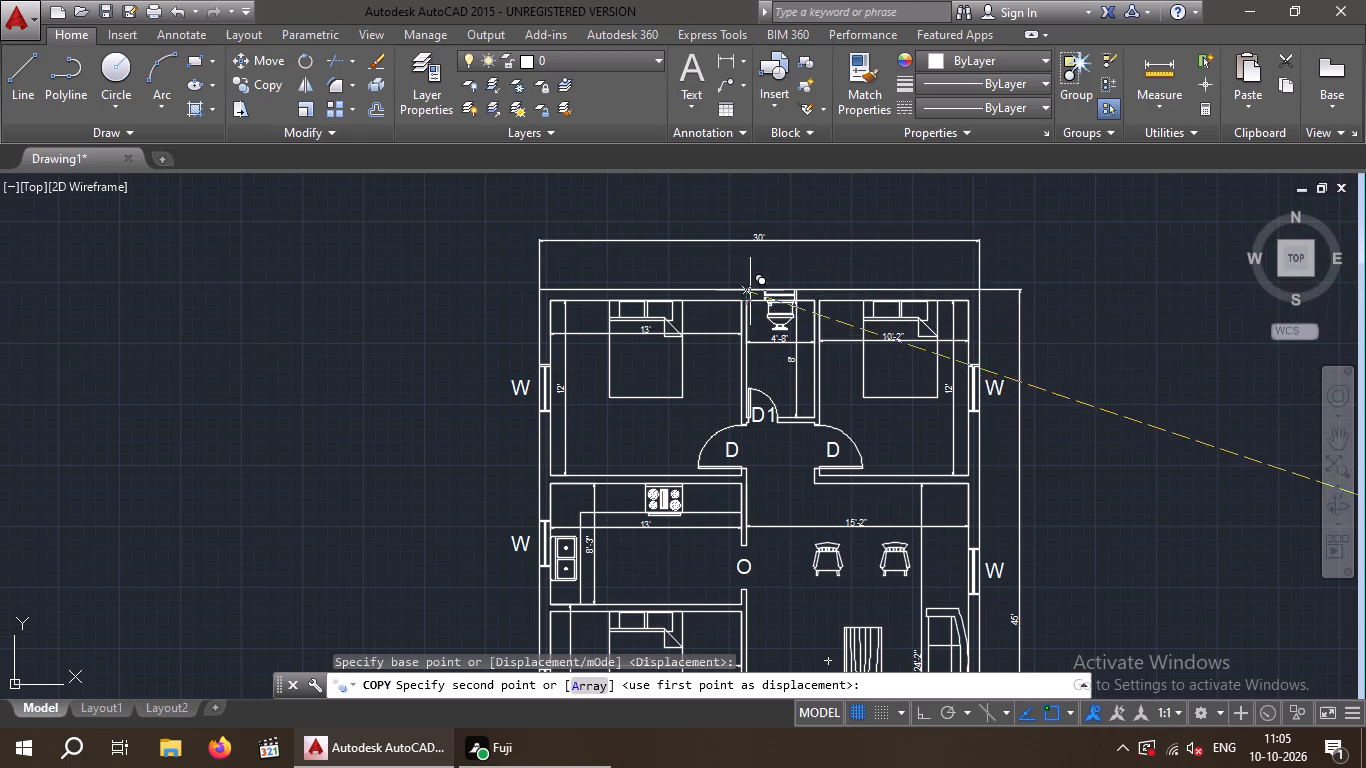
scroll(752, 289, "up", 3)
left_click(810, 262)
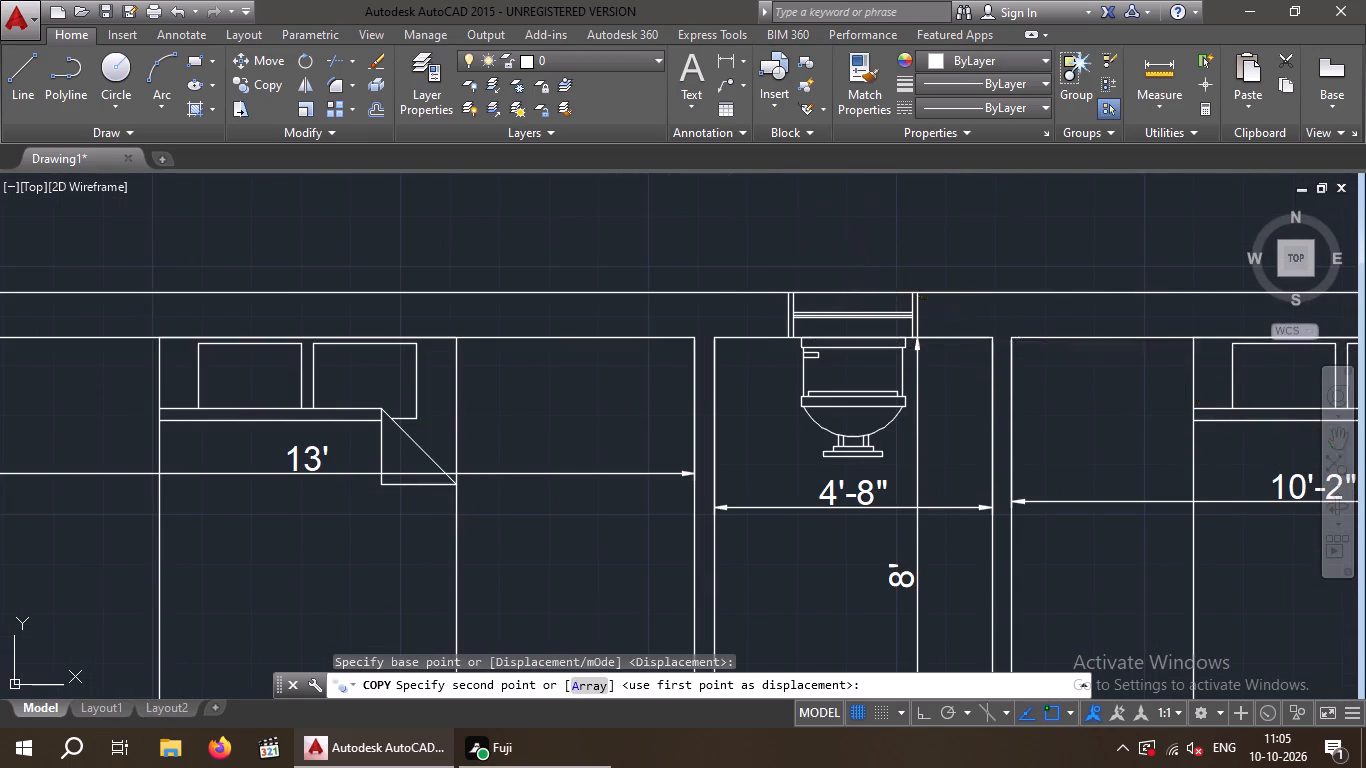
scroll(720, 399, "up", 1)
scroll(720, 399, "down", 2)
scroll(723, 399, "up", 2)
scroll(726, 399, "down", 1)
scroll(1189, 405, "down", 1)
middle_click_drag(1188, 402, 648, 383)
scroll(1176, 402, "down", 1)
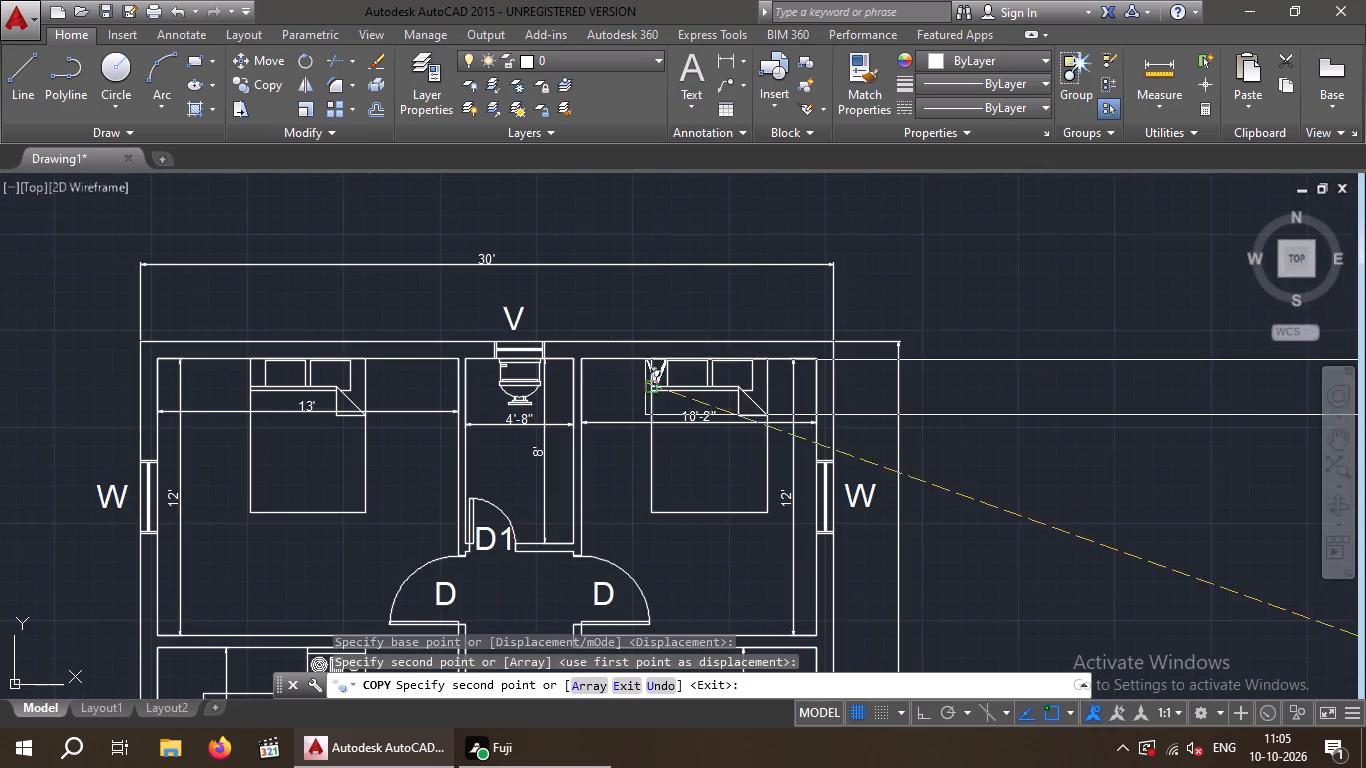
scroll(643, 382, "down", 3)
middle_click_drag(769, 376, 665, 353)
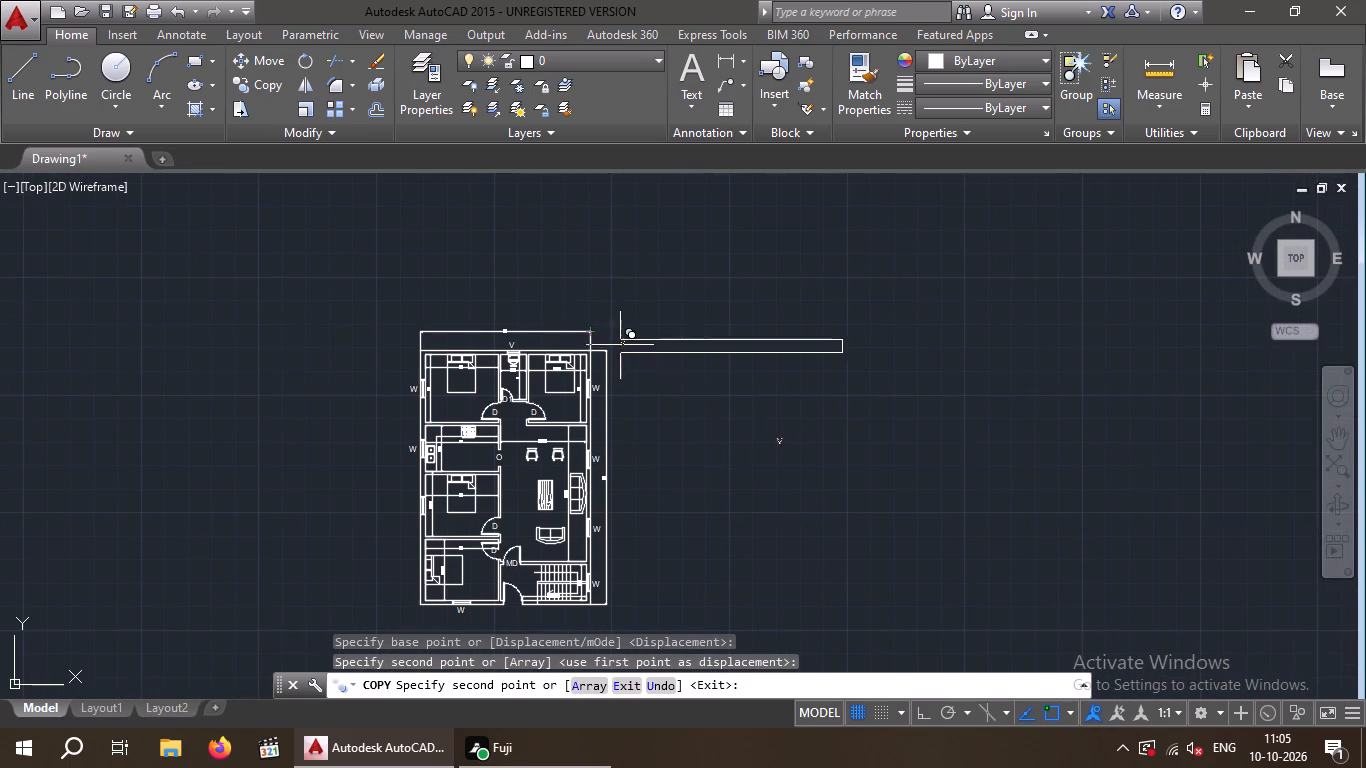
key("Escape")
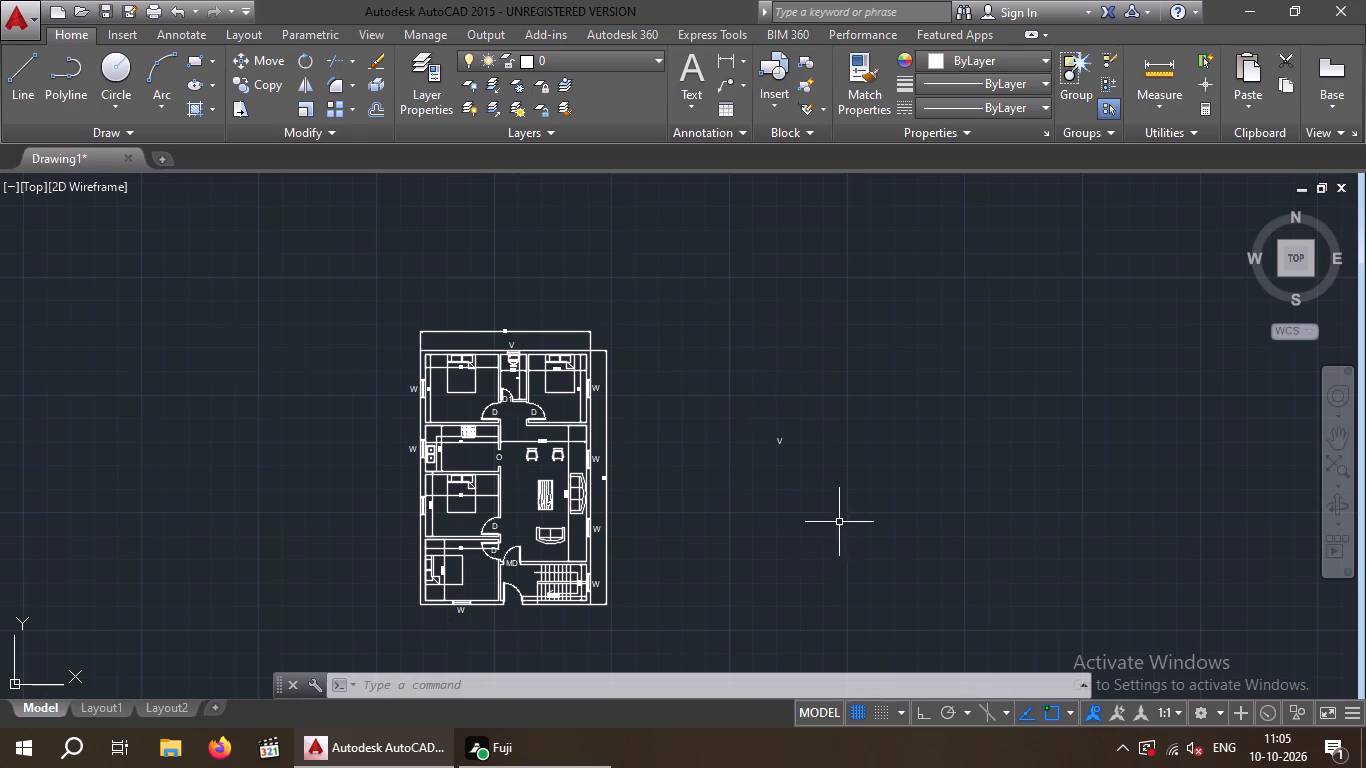
Replace the spare V text beside the plan with BEDROOM 1 and begin a second line beneath it.
middle_click_drag(779, 452, 767, 420)
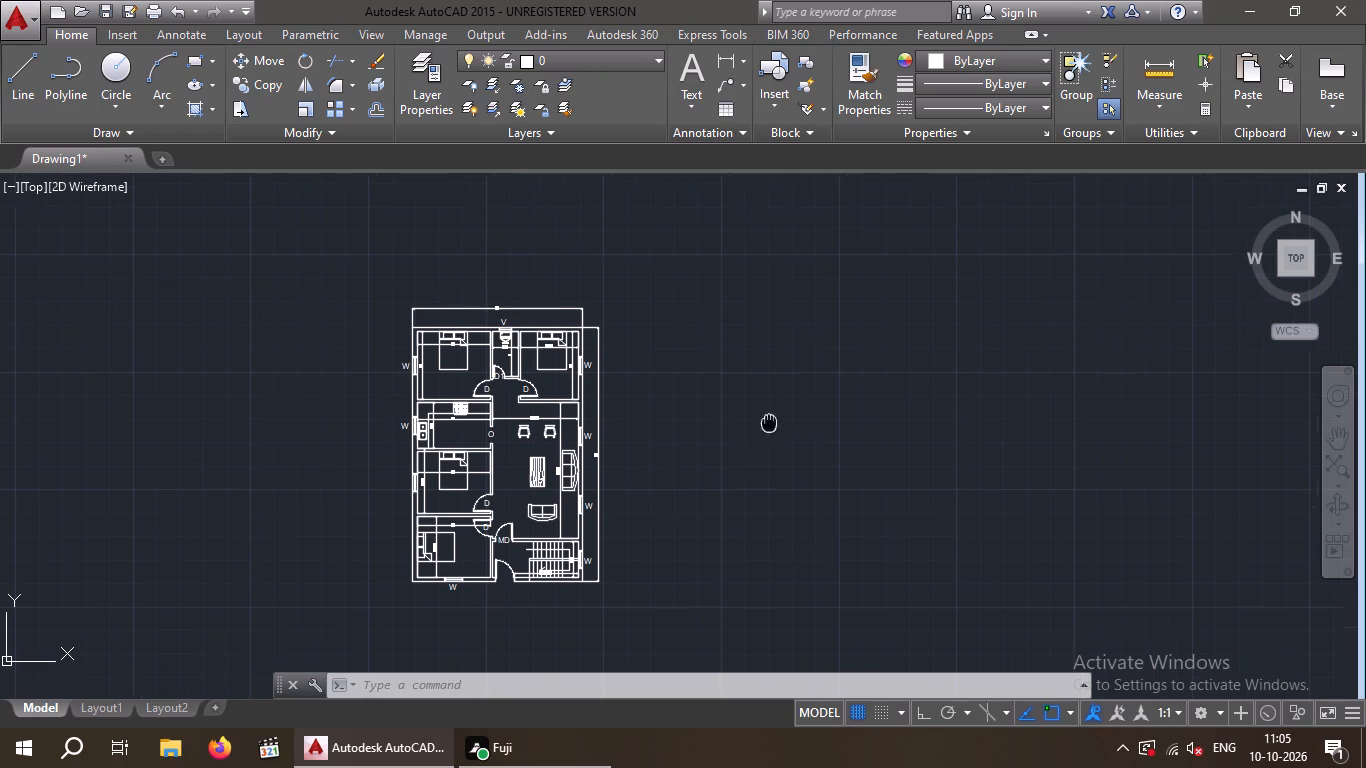
middle_click_drag(767, 420, 752, 399)
scroll(749, 392, "up", 4)
middle_click_drag(766, 390, 845, 423)
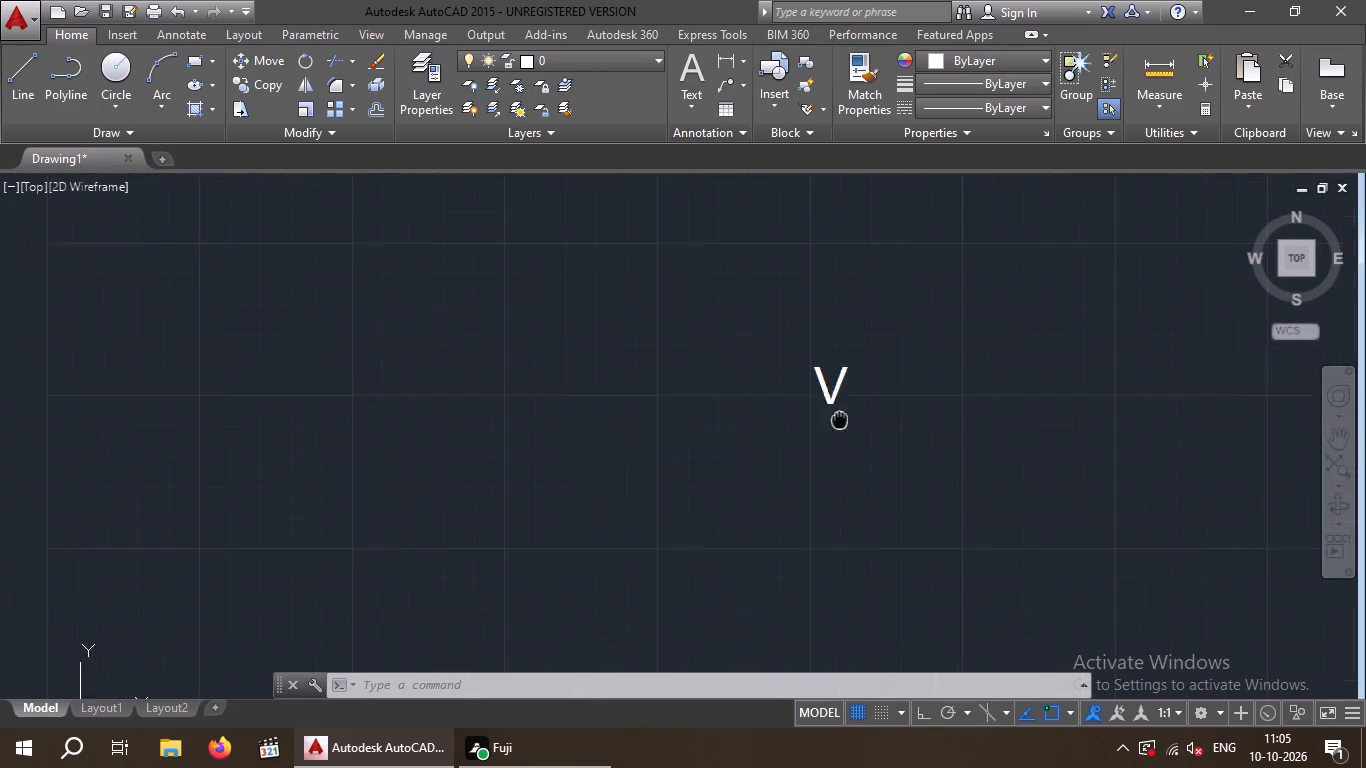
middle_click_drag(845, 423, 856, 427)
middle_click(865, 429)
double_click(842, 391)
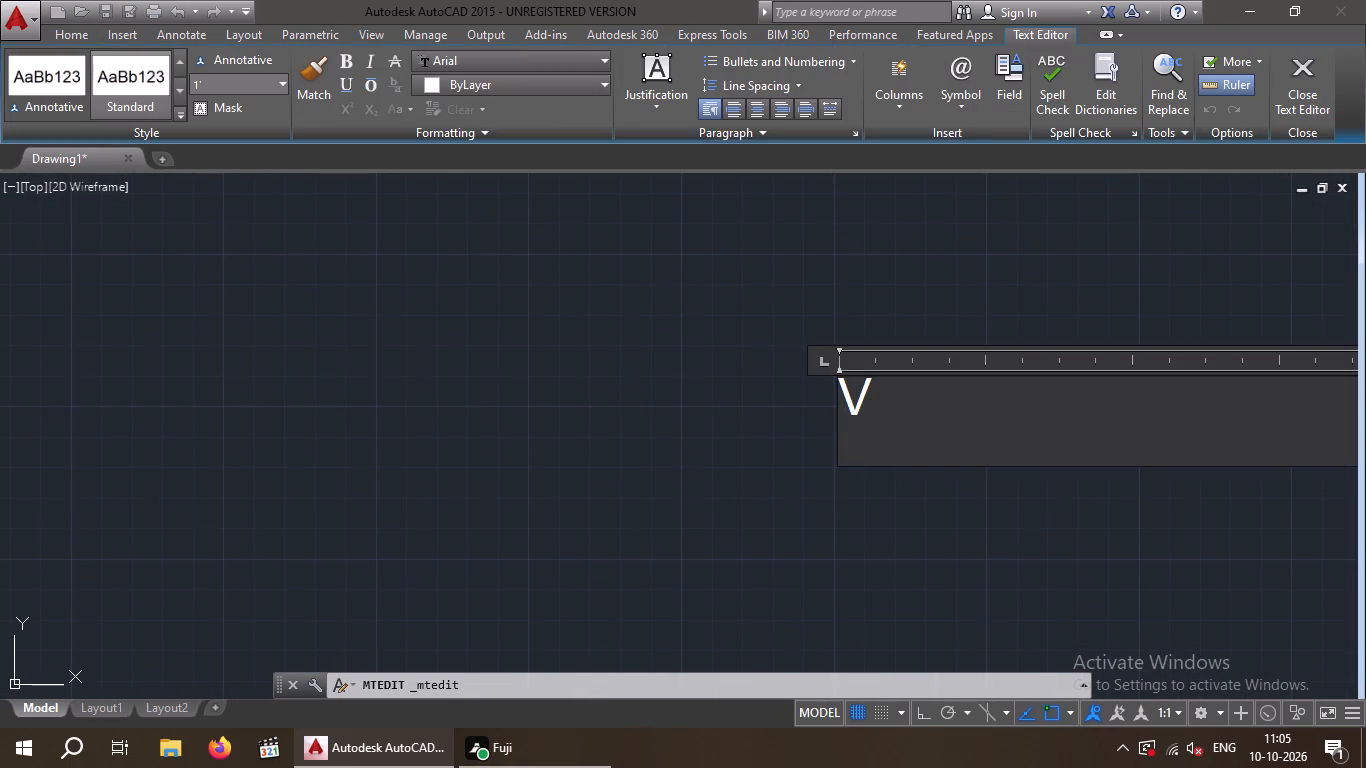
left_click(902, 402)
key("BackSpace")
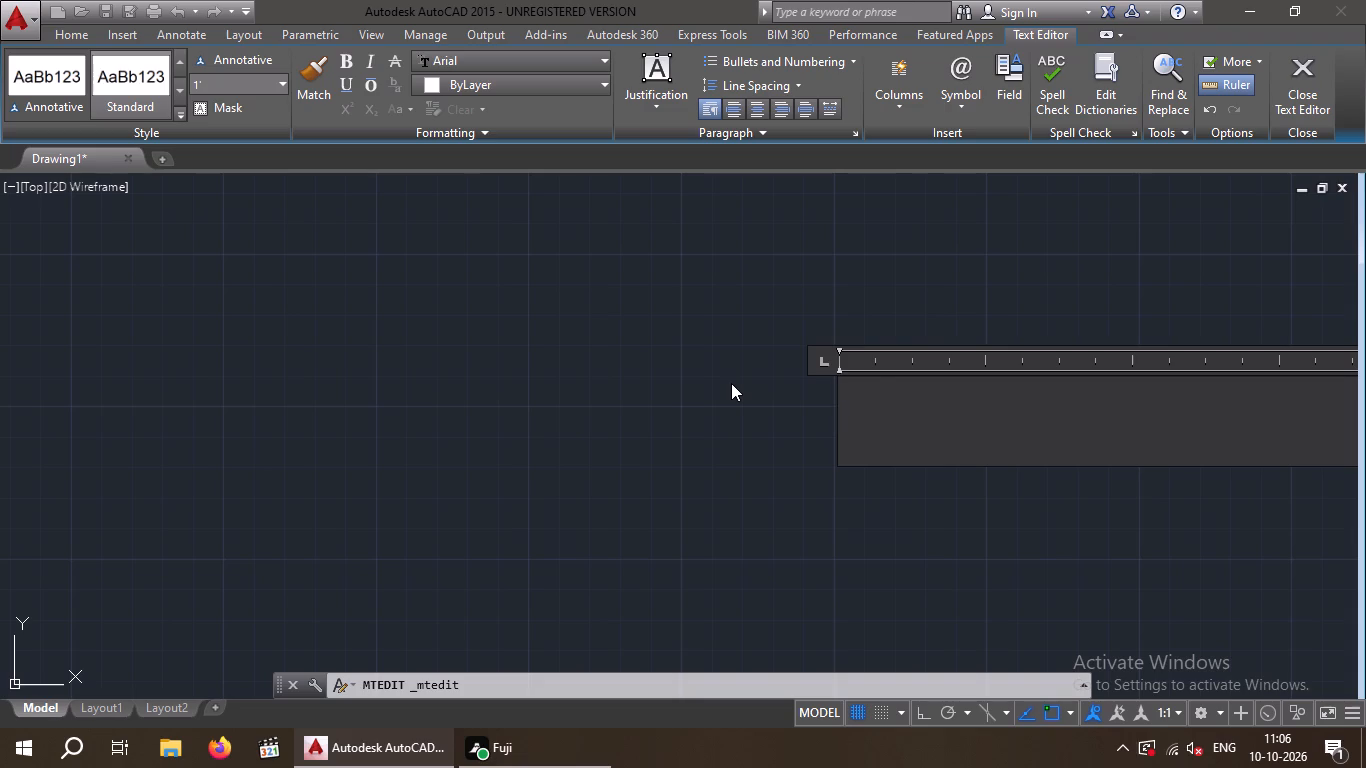
type("BED")
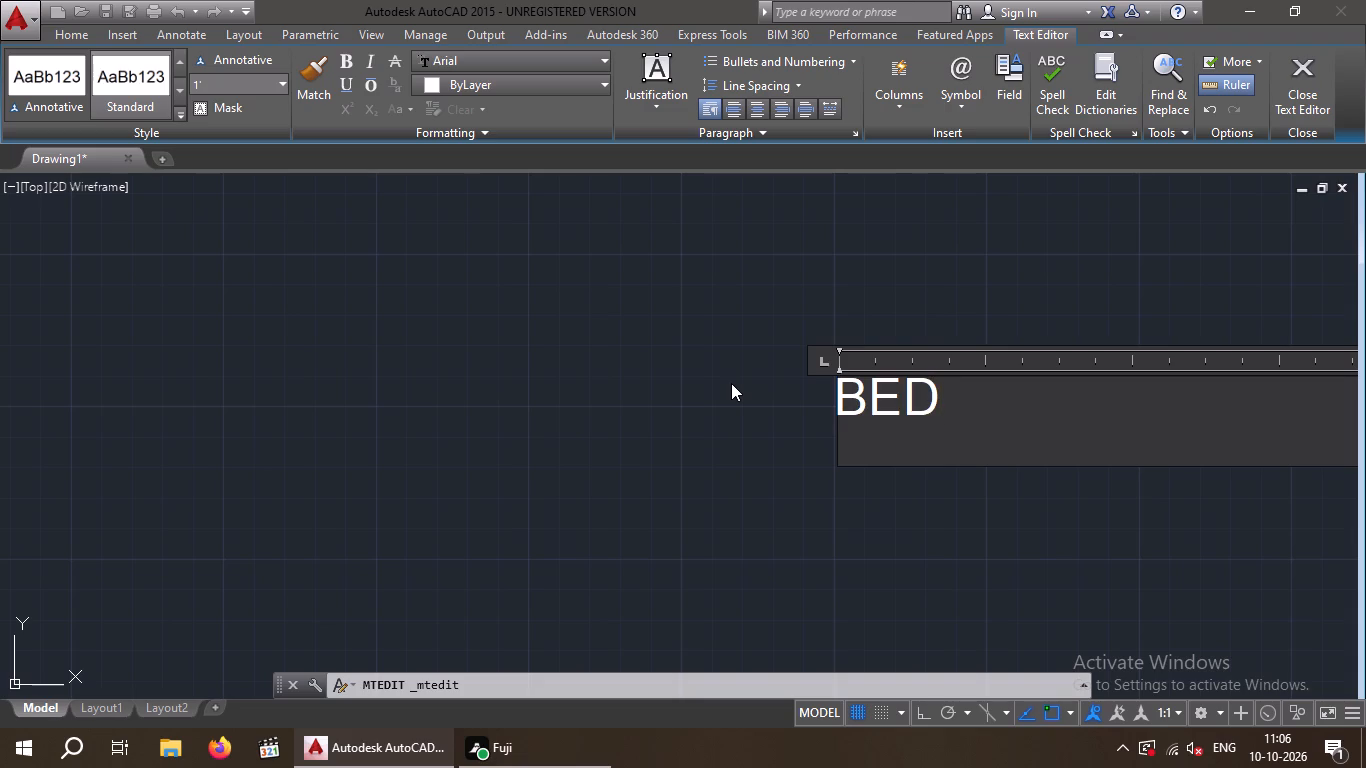
type("ROOM")
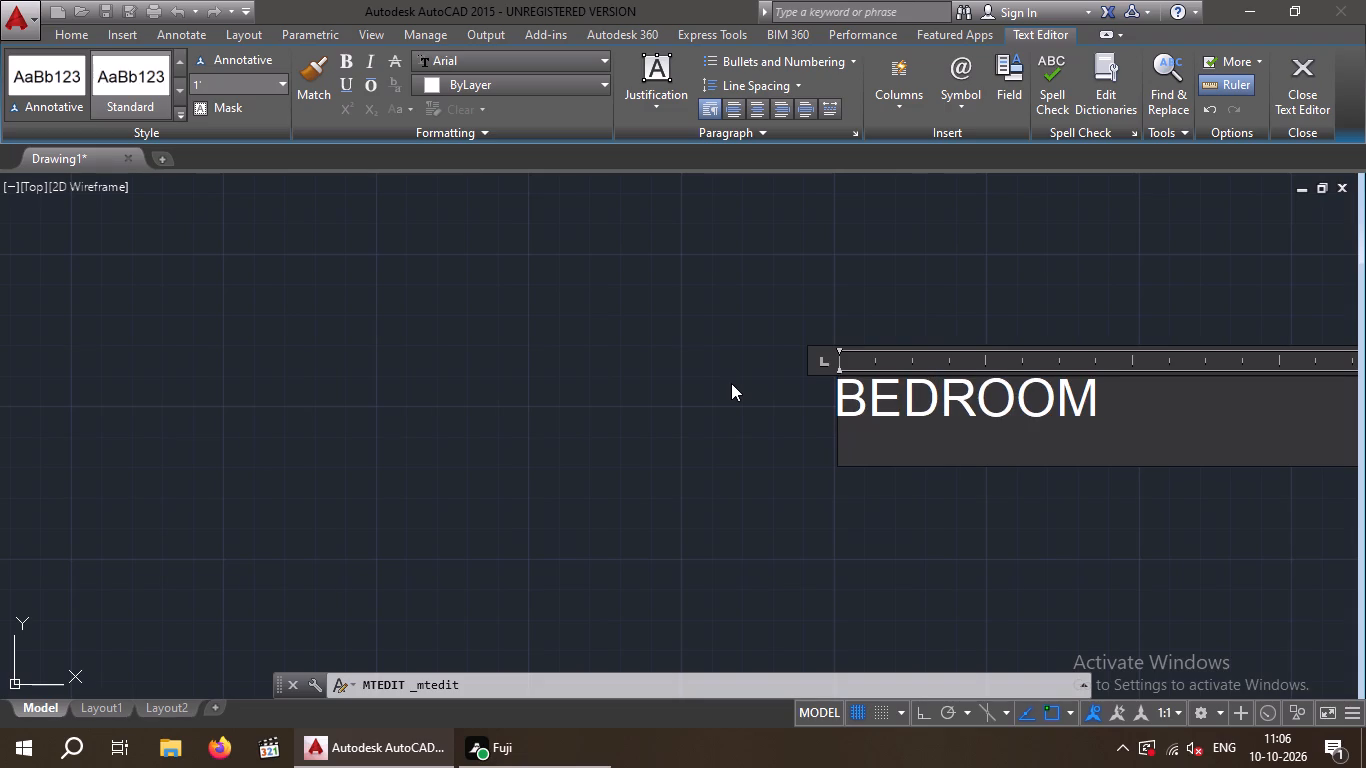
key("space")
key("1")
key("Return")
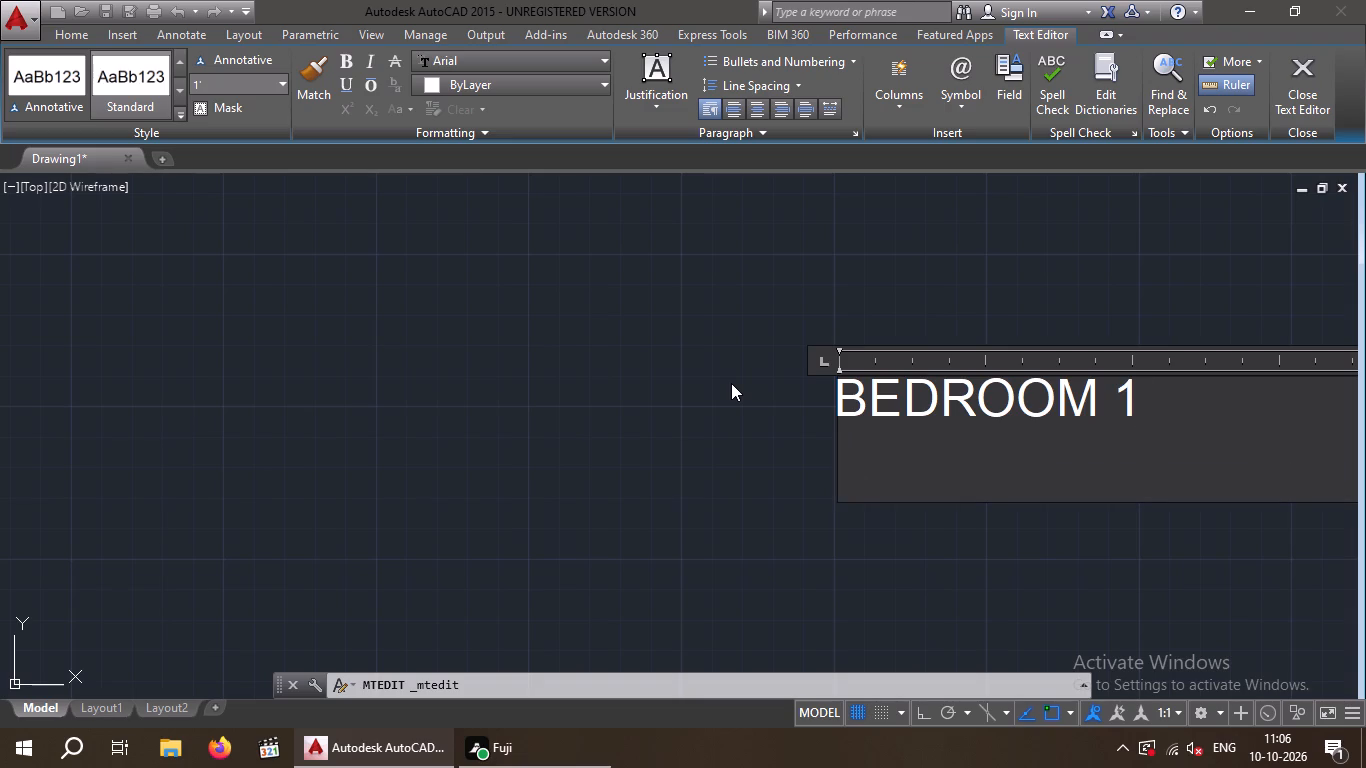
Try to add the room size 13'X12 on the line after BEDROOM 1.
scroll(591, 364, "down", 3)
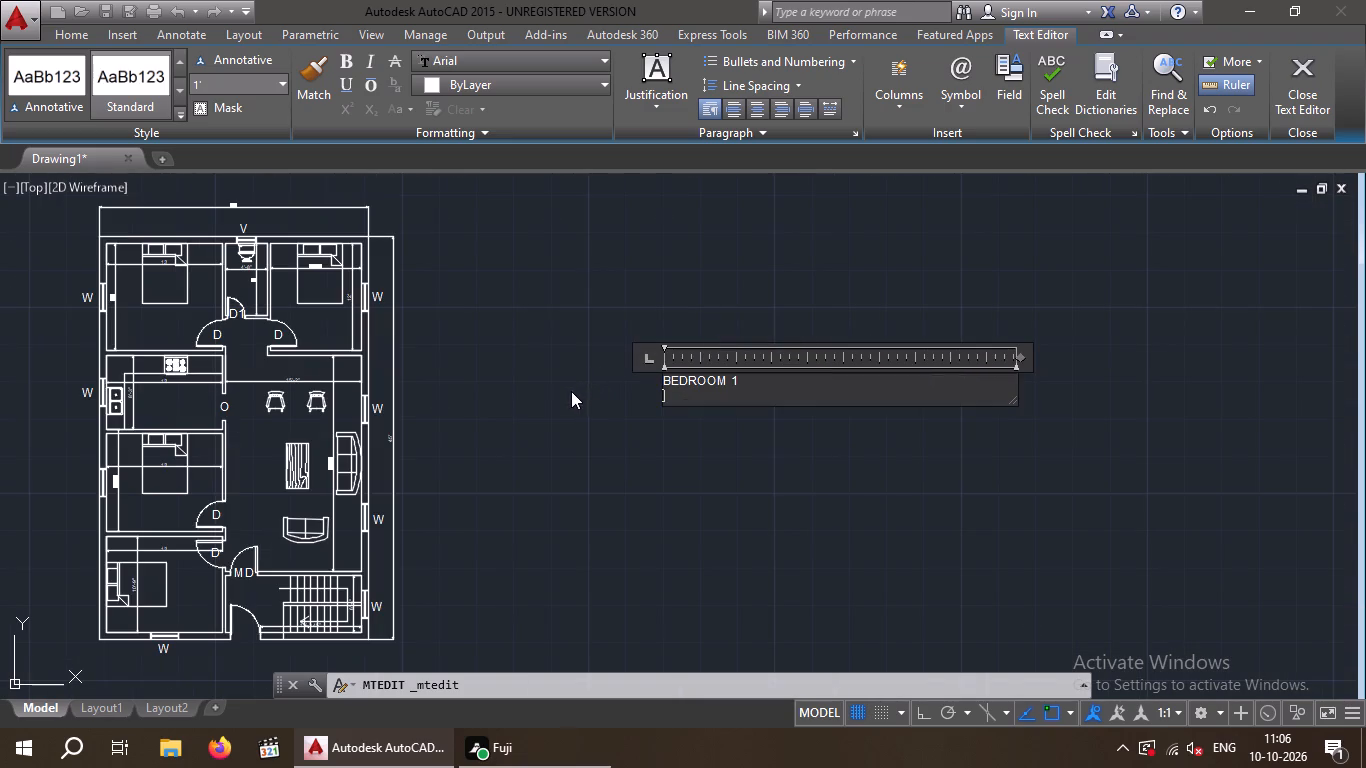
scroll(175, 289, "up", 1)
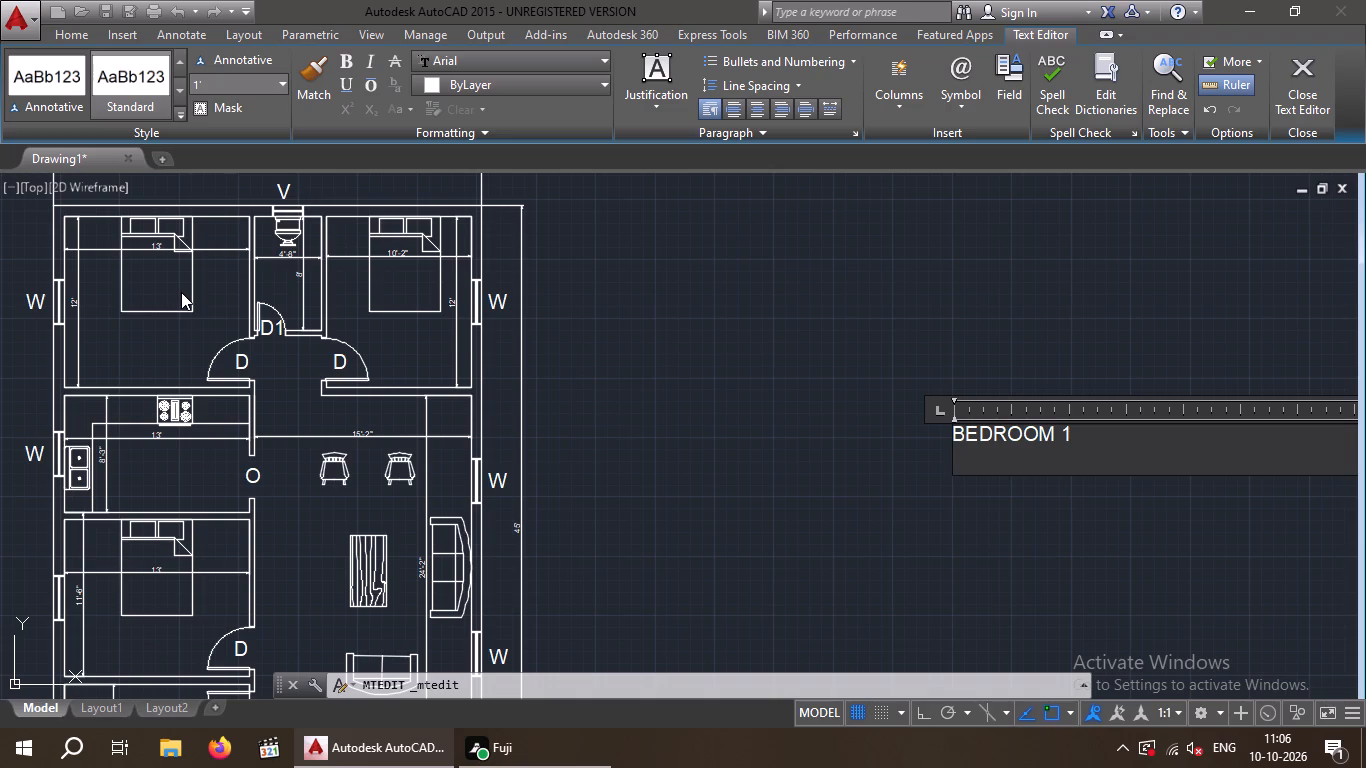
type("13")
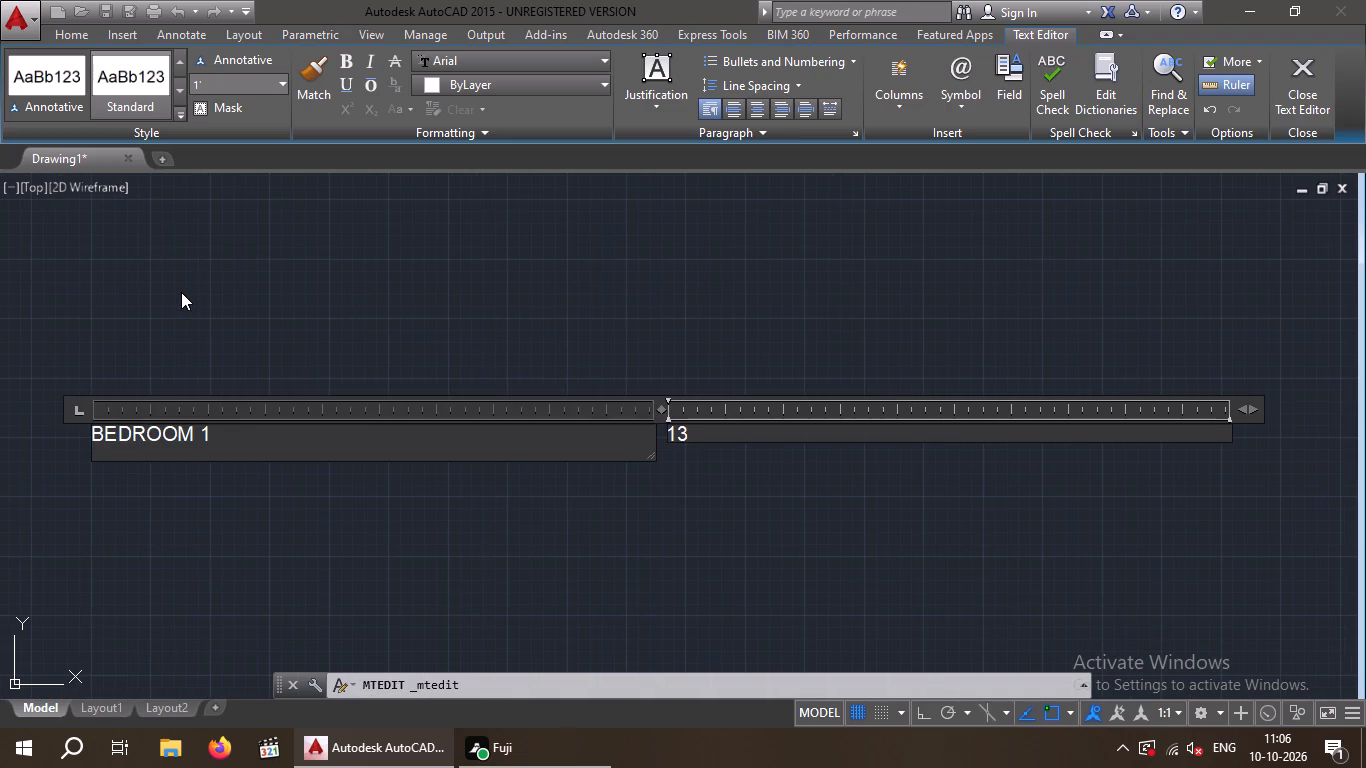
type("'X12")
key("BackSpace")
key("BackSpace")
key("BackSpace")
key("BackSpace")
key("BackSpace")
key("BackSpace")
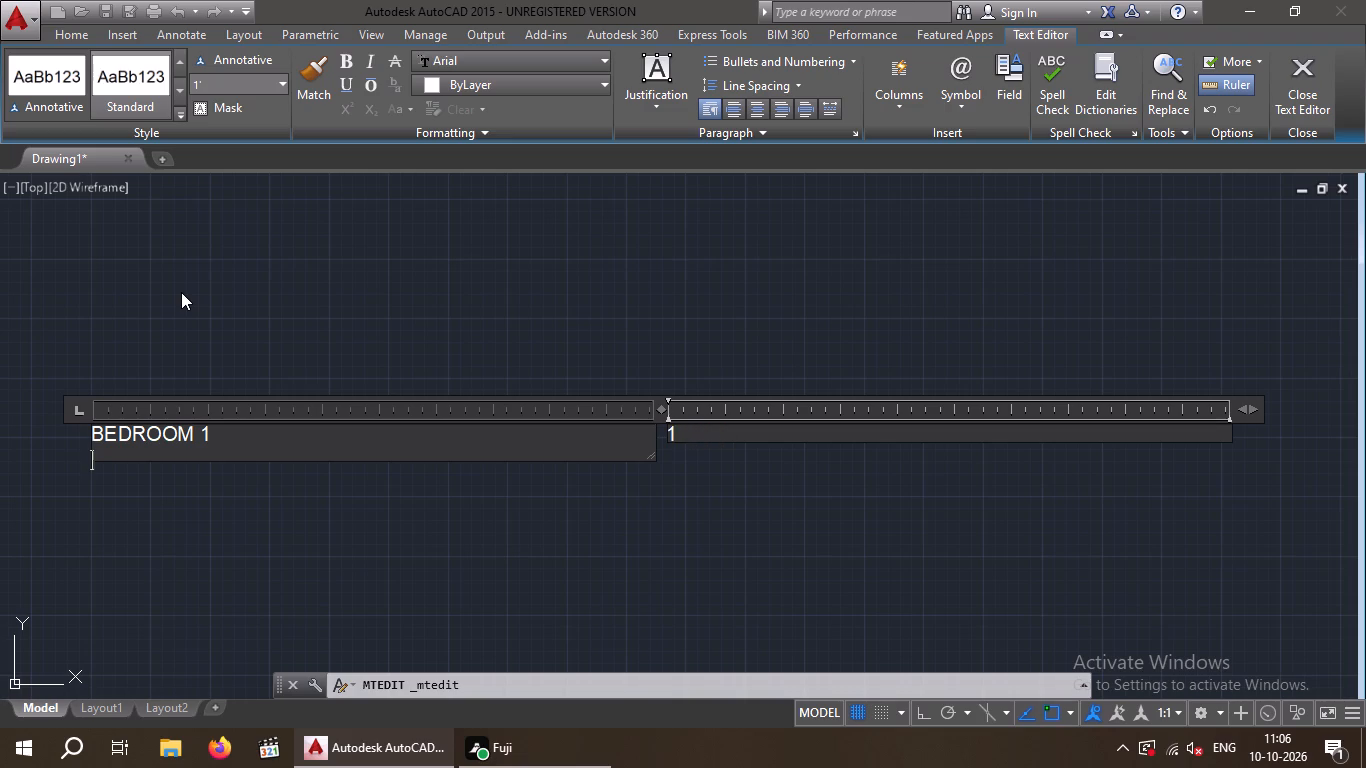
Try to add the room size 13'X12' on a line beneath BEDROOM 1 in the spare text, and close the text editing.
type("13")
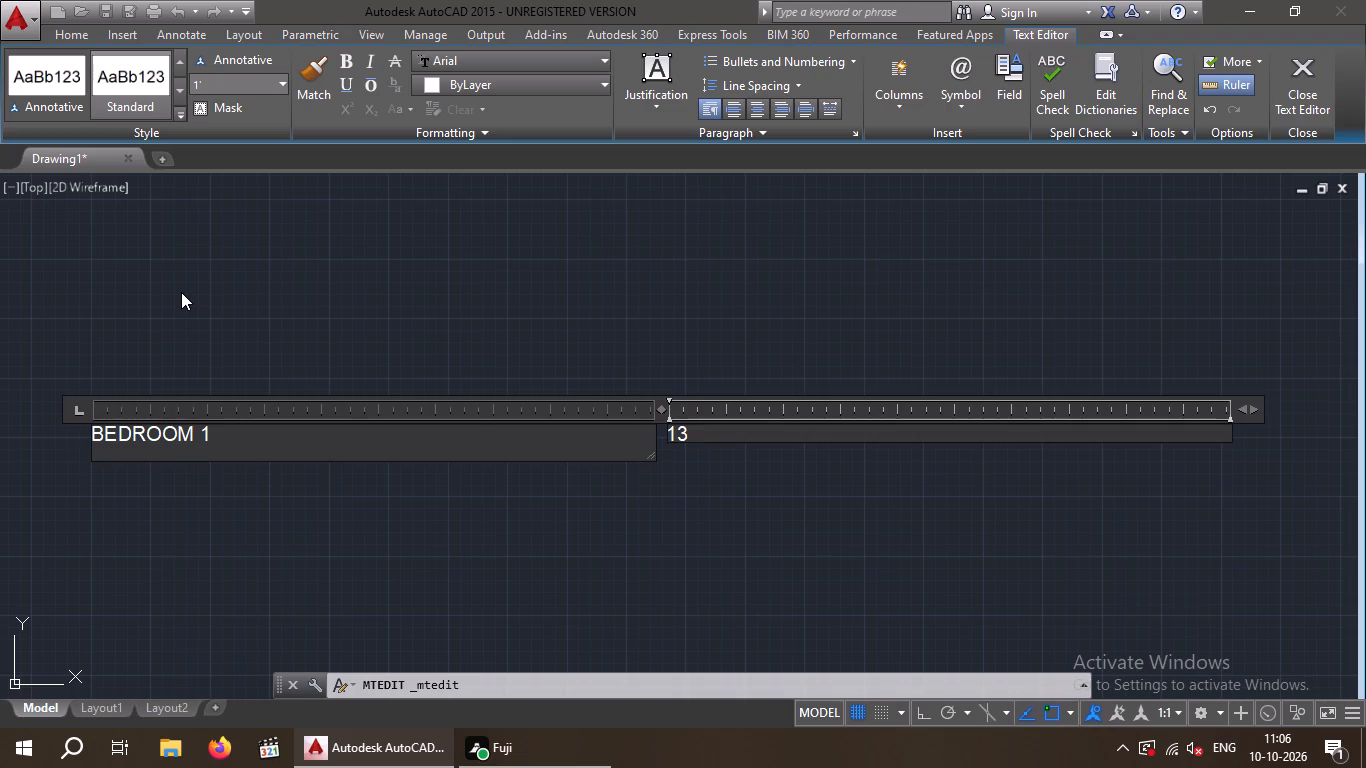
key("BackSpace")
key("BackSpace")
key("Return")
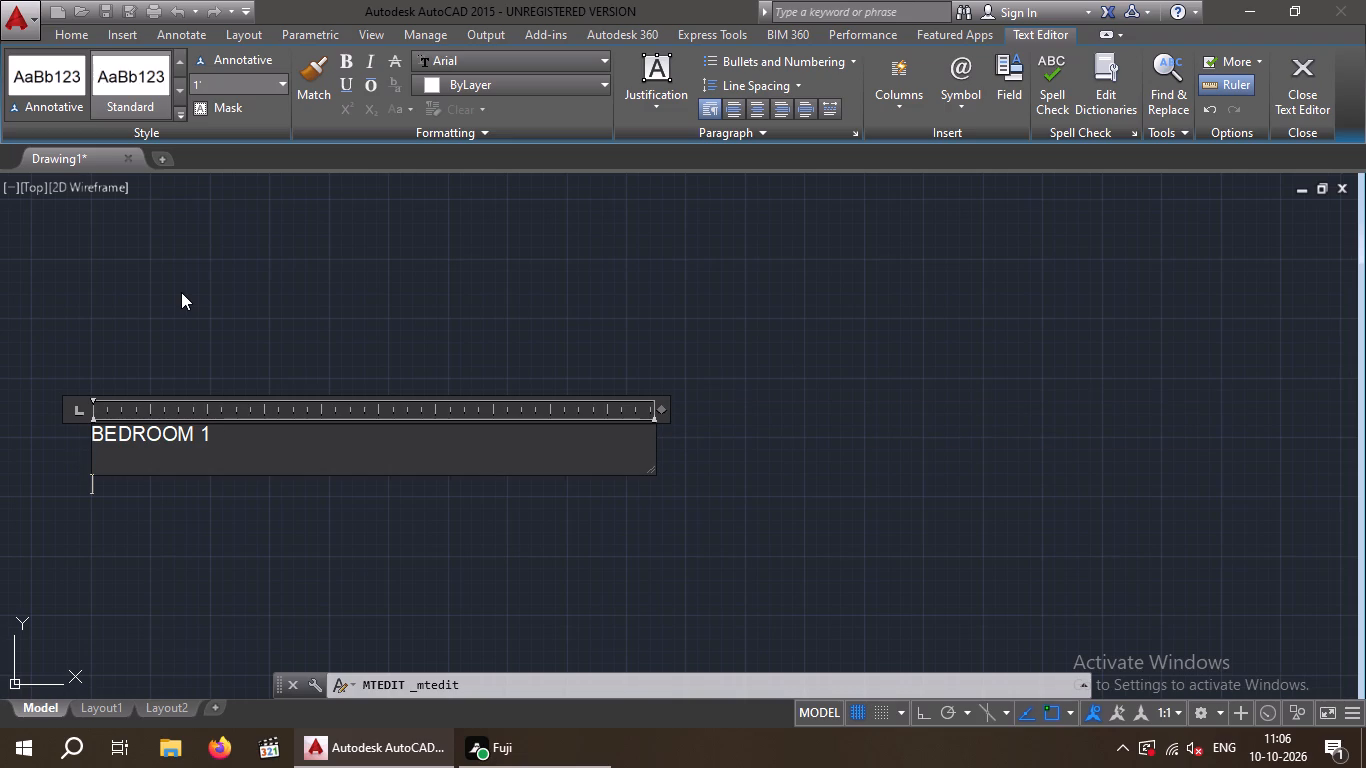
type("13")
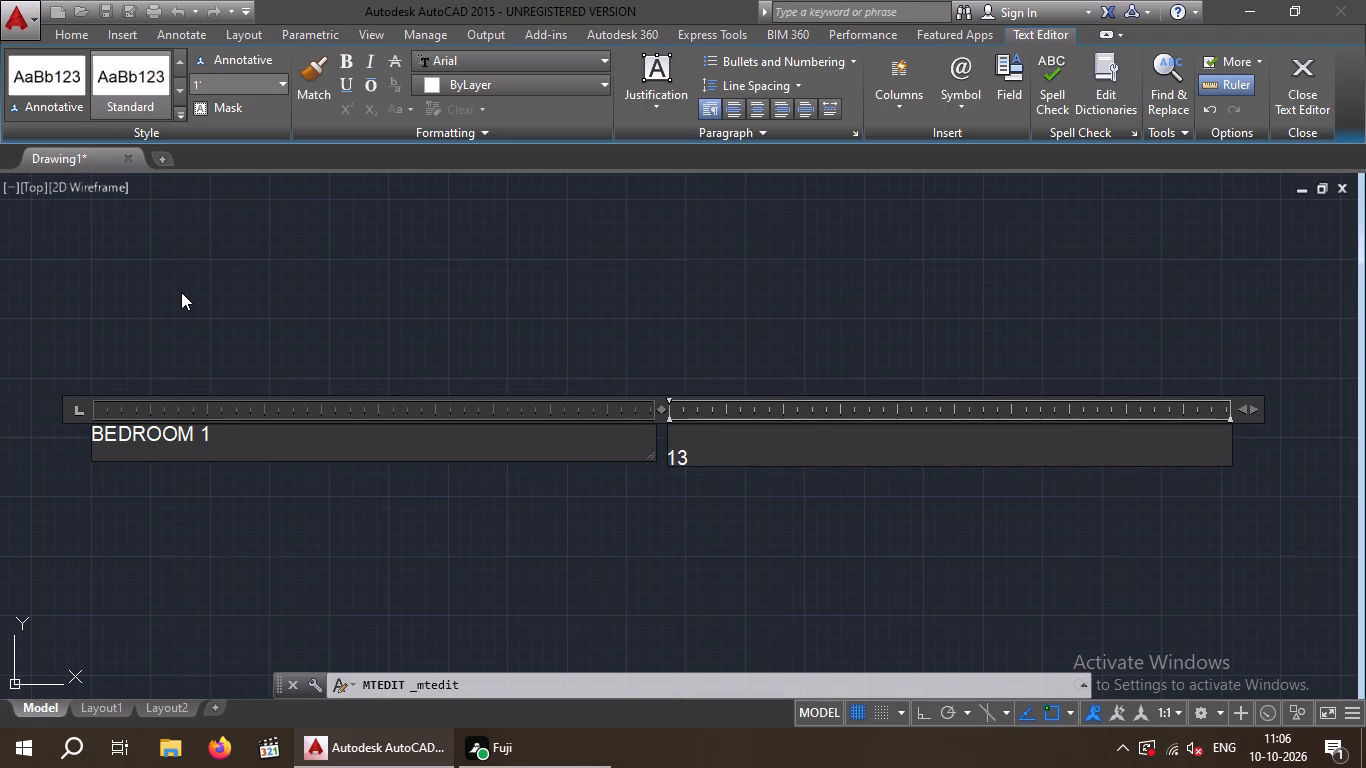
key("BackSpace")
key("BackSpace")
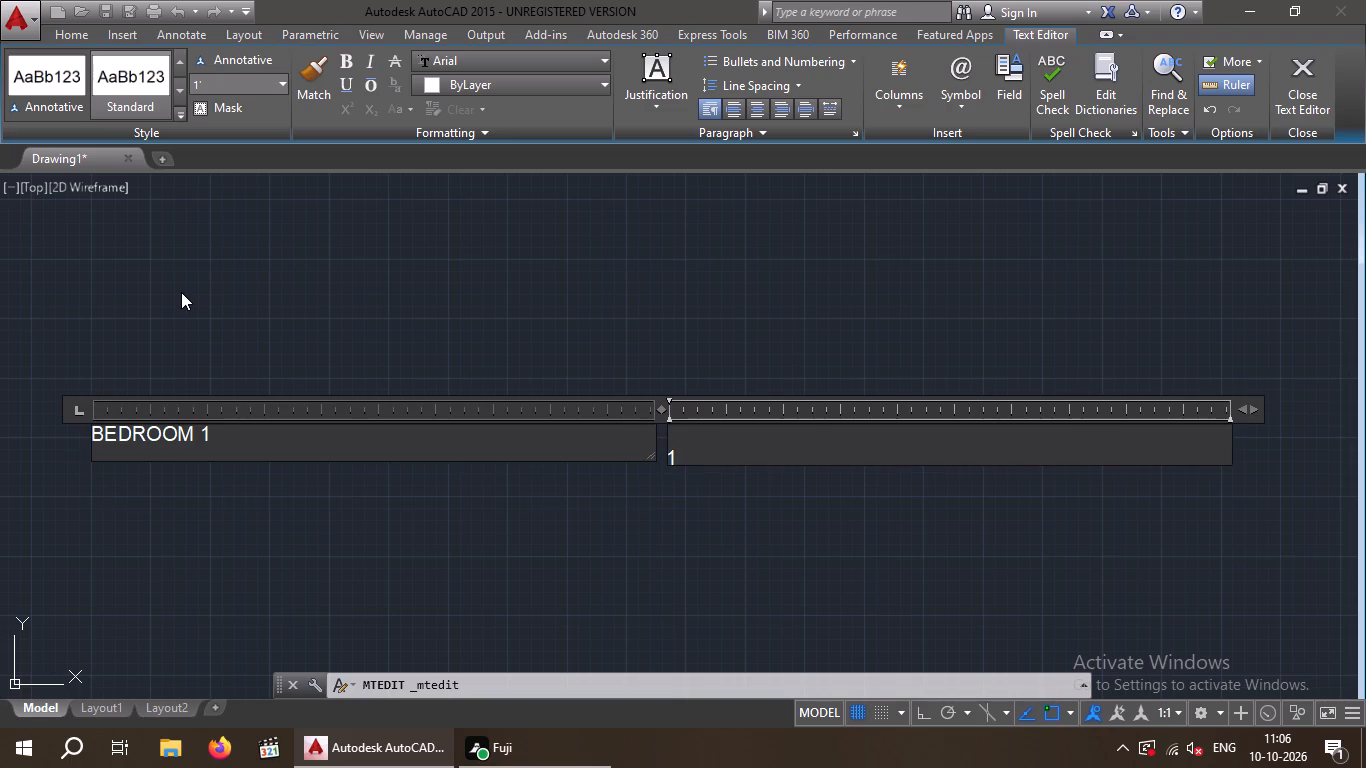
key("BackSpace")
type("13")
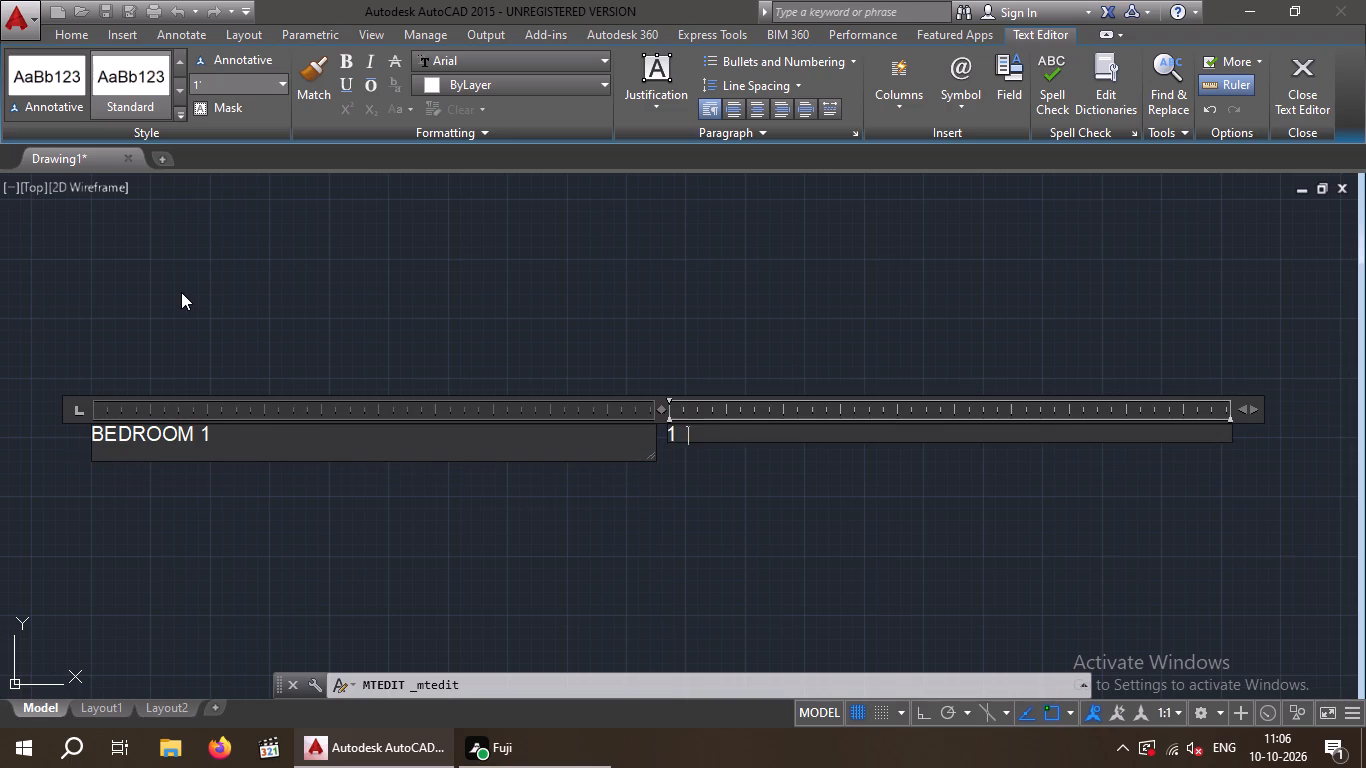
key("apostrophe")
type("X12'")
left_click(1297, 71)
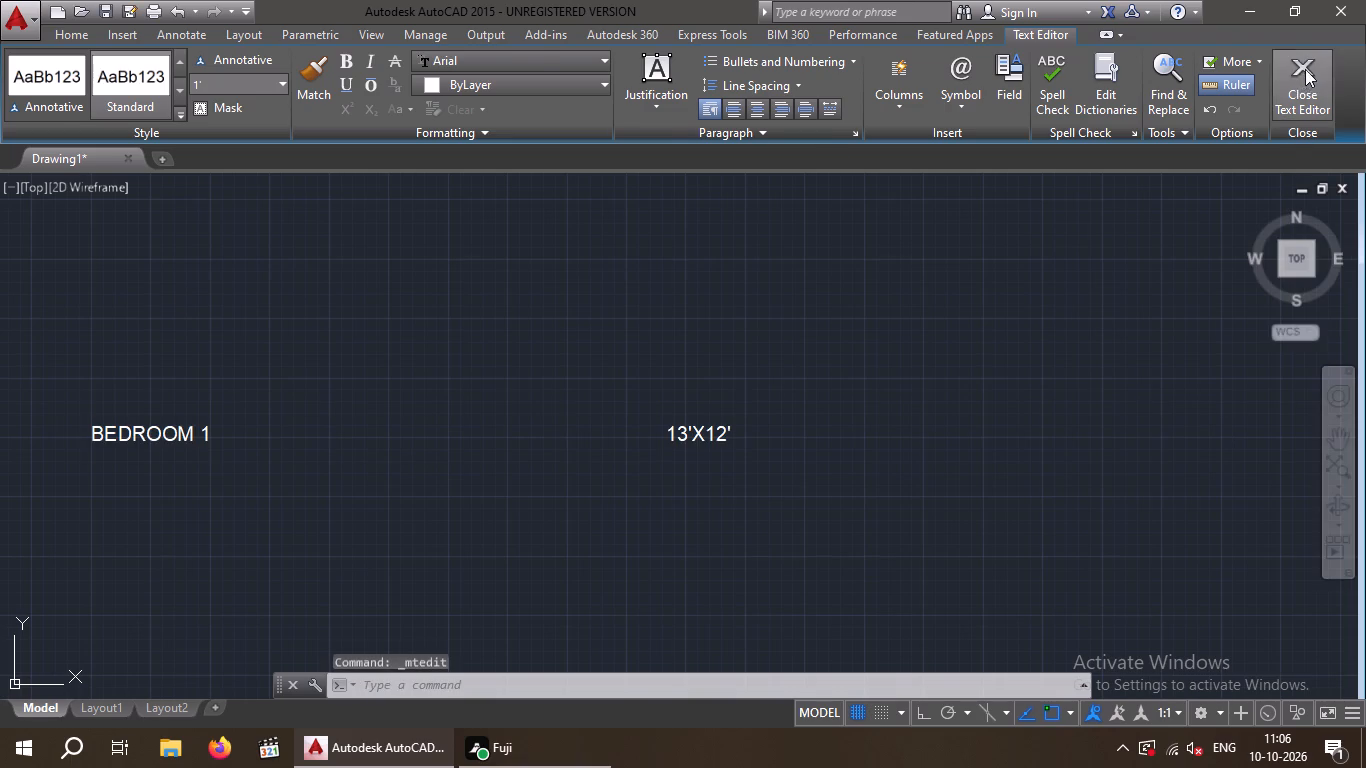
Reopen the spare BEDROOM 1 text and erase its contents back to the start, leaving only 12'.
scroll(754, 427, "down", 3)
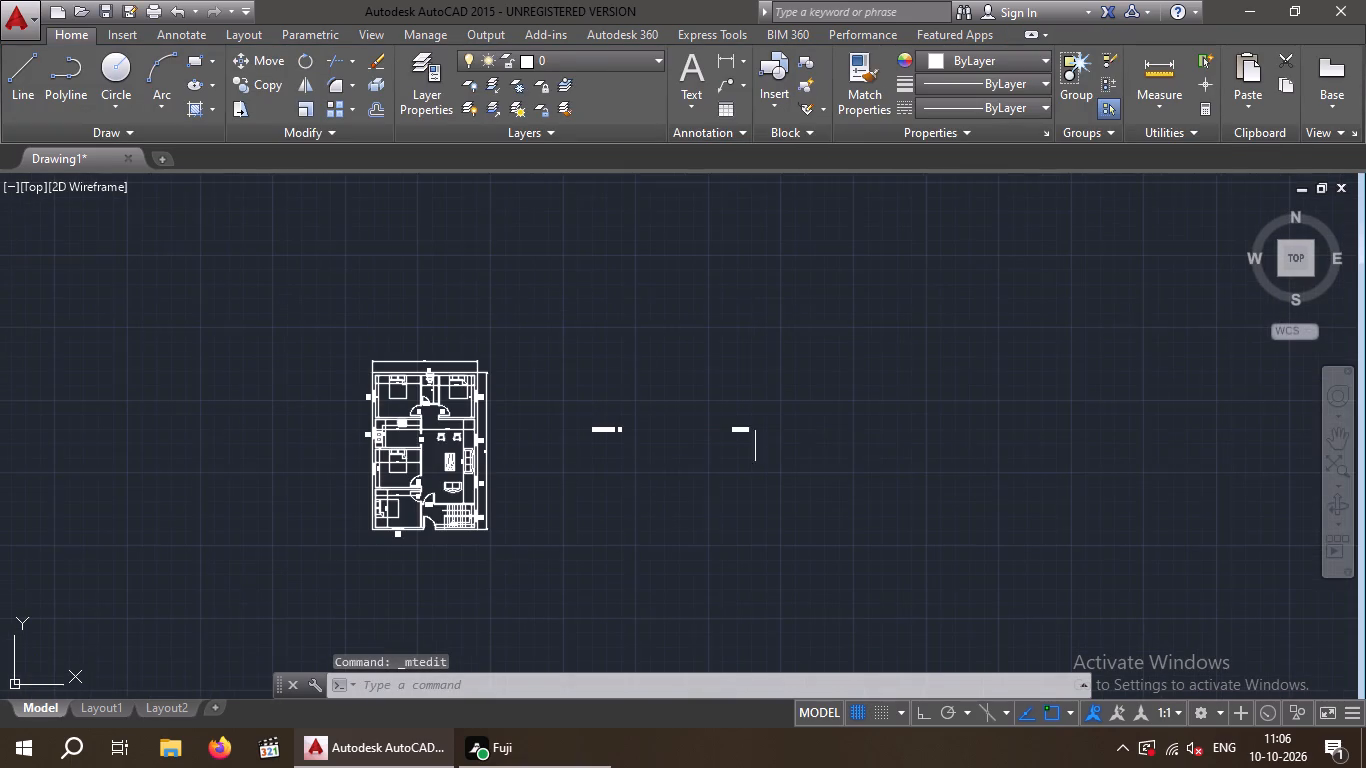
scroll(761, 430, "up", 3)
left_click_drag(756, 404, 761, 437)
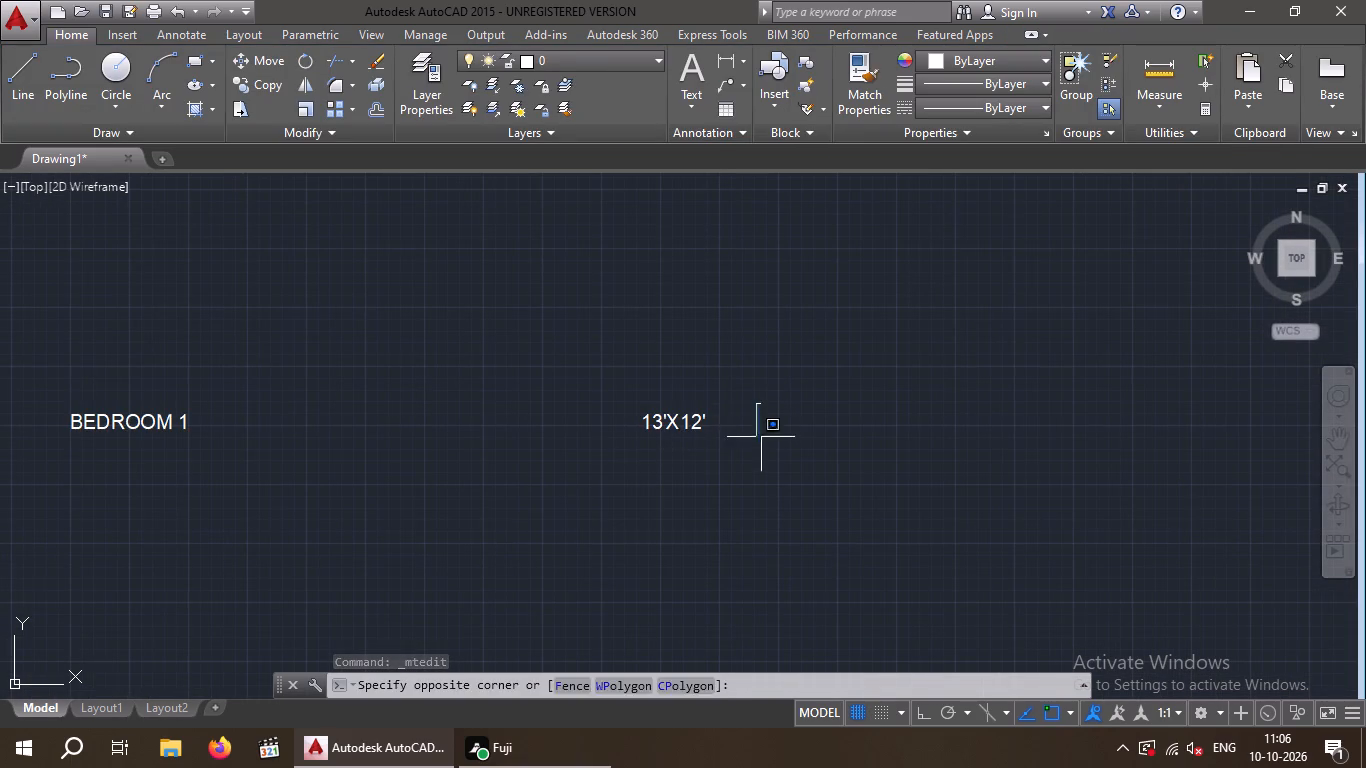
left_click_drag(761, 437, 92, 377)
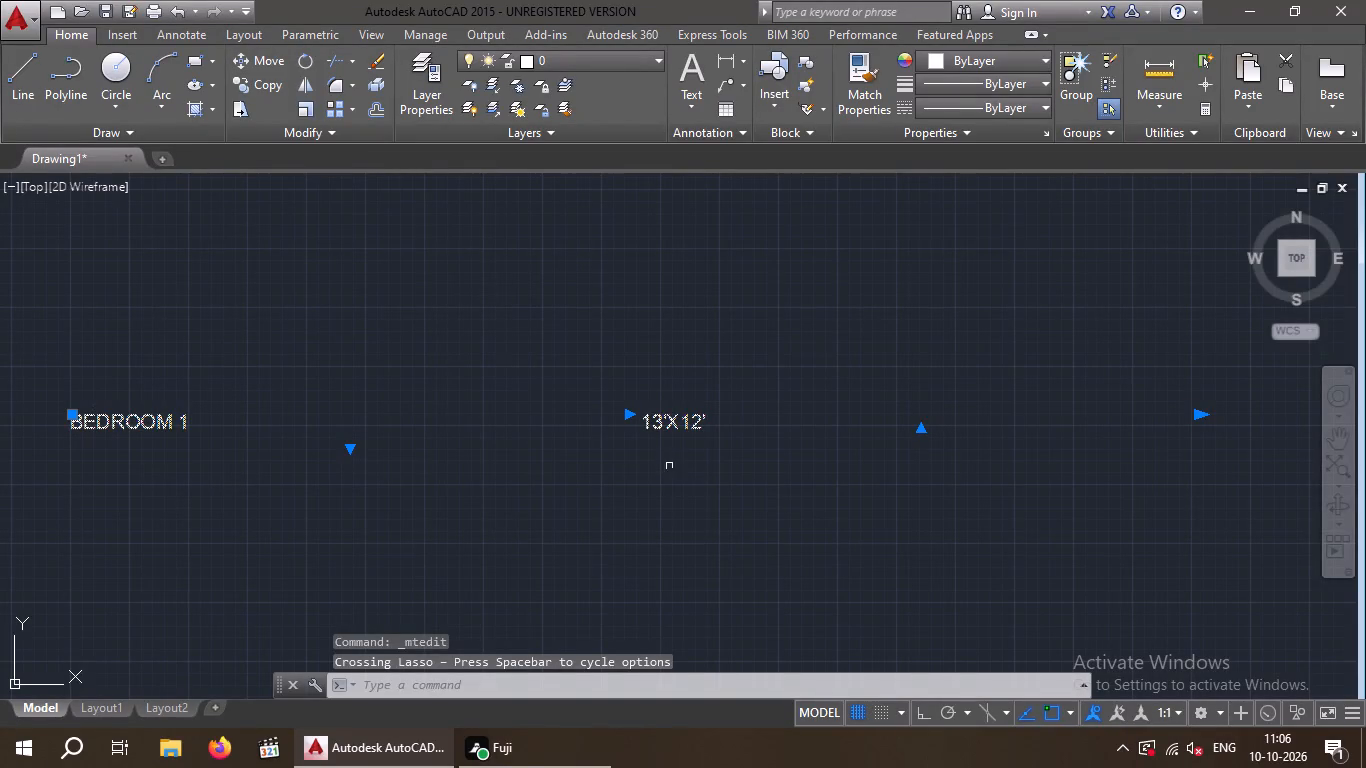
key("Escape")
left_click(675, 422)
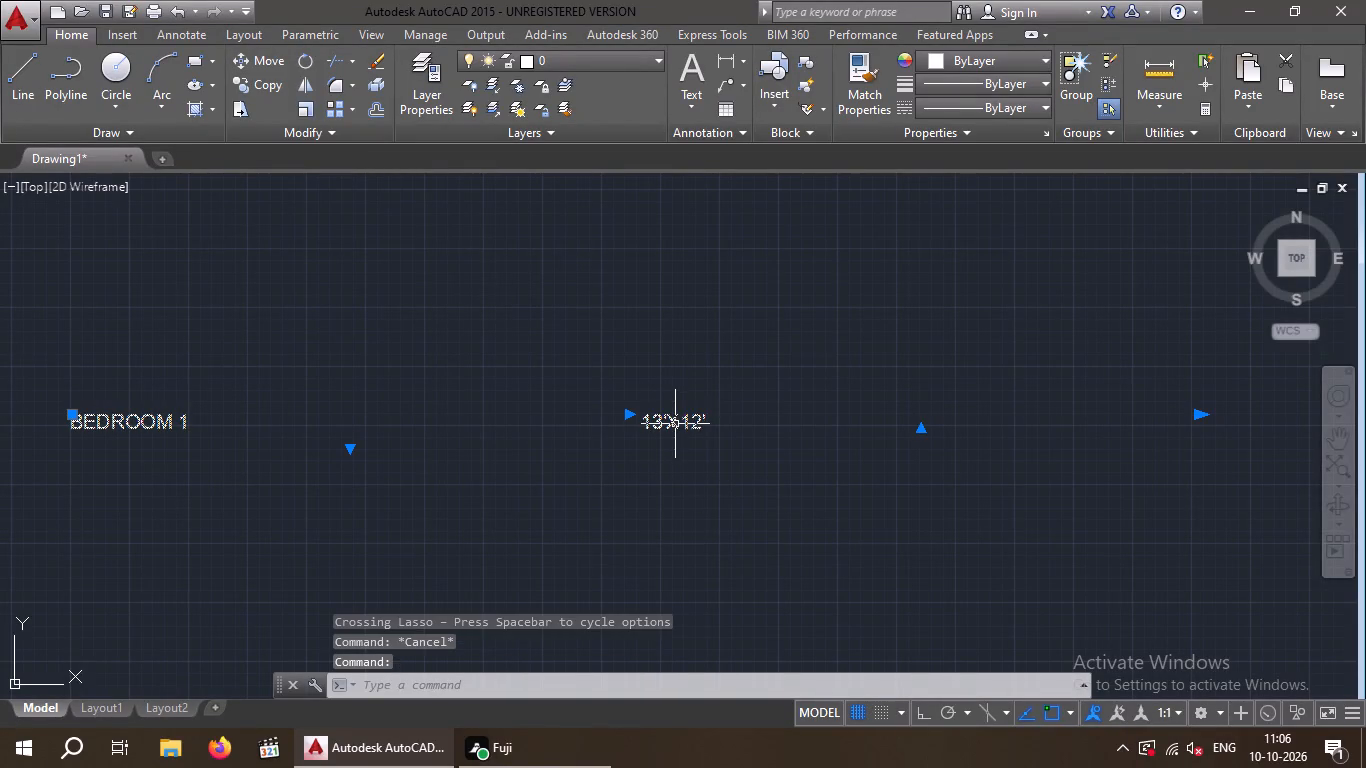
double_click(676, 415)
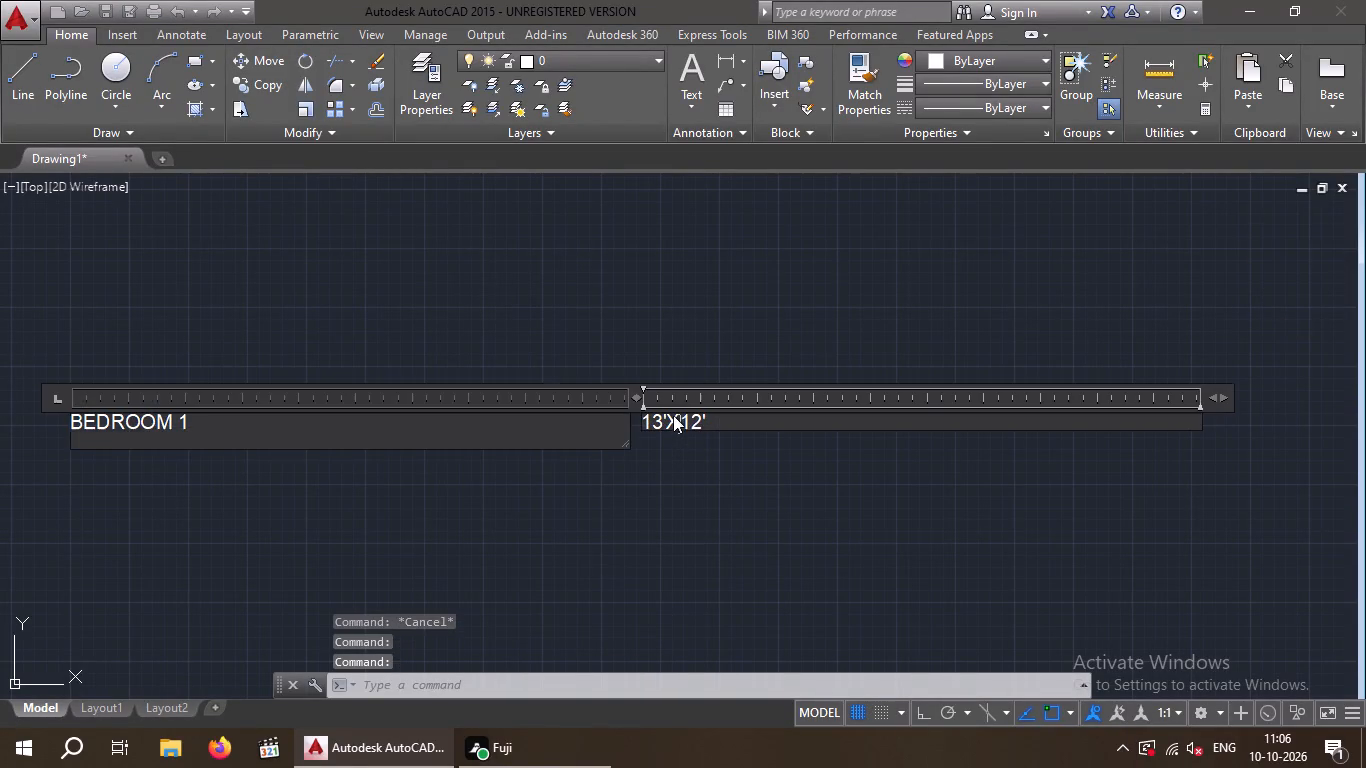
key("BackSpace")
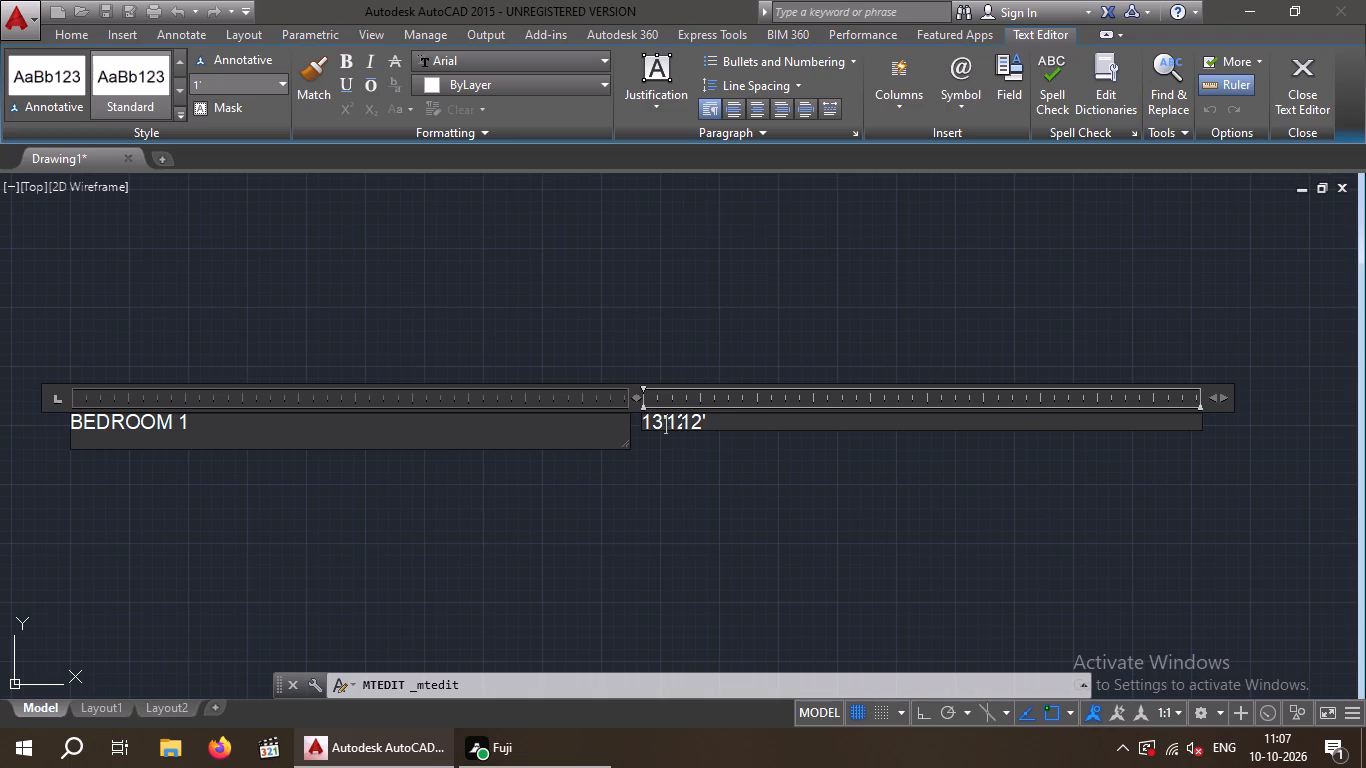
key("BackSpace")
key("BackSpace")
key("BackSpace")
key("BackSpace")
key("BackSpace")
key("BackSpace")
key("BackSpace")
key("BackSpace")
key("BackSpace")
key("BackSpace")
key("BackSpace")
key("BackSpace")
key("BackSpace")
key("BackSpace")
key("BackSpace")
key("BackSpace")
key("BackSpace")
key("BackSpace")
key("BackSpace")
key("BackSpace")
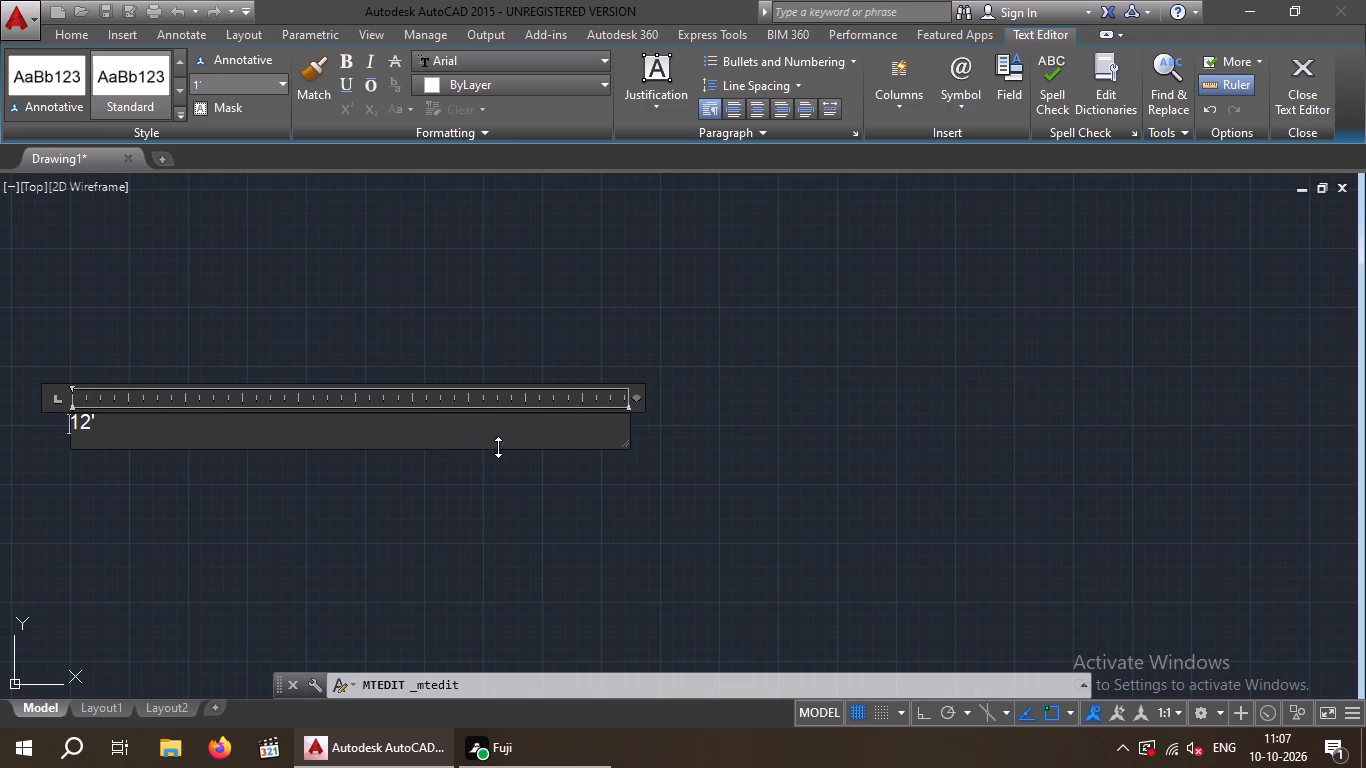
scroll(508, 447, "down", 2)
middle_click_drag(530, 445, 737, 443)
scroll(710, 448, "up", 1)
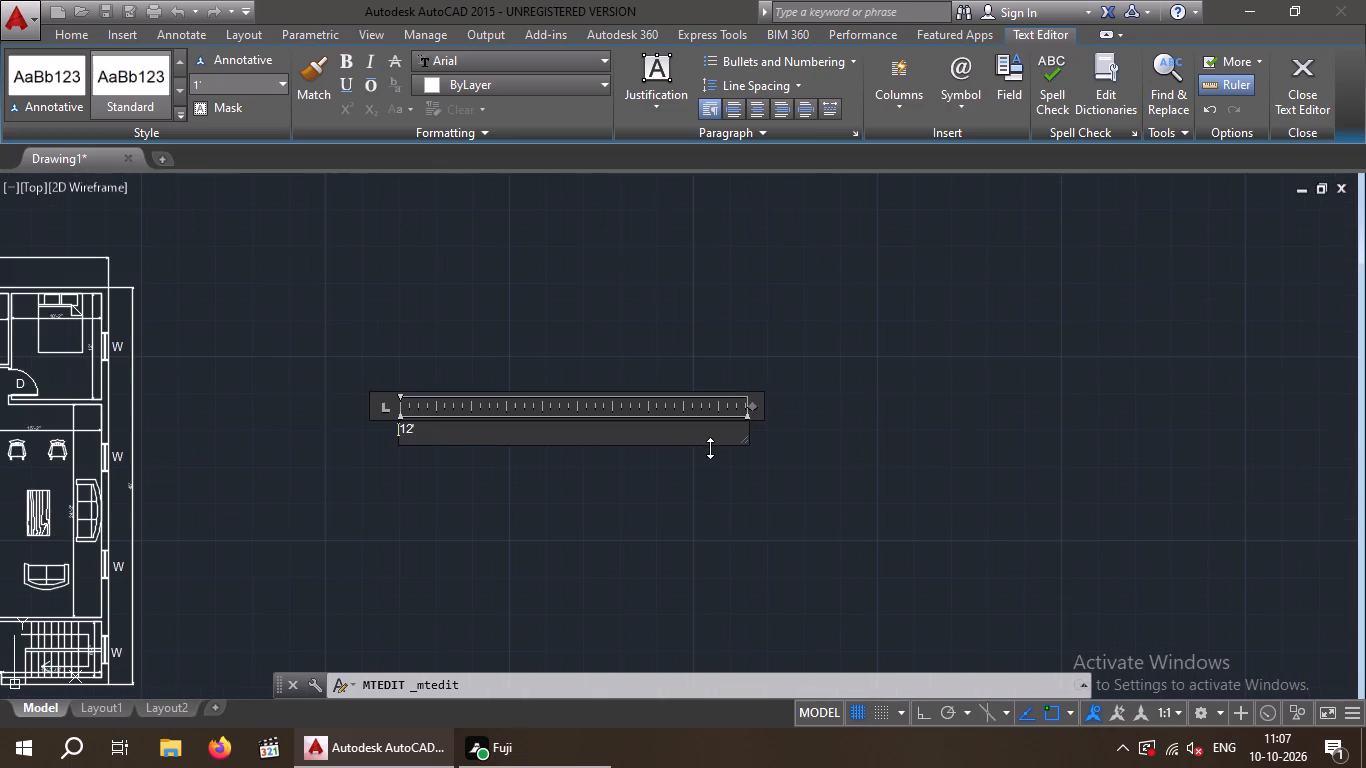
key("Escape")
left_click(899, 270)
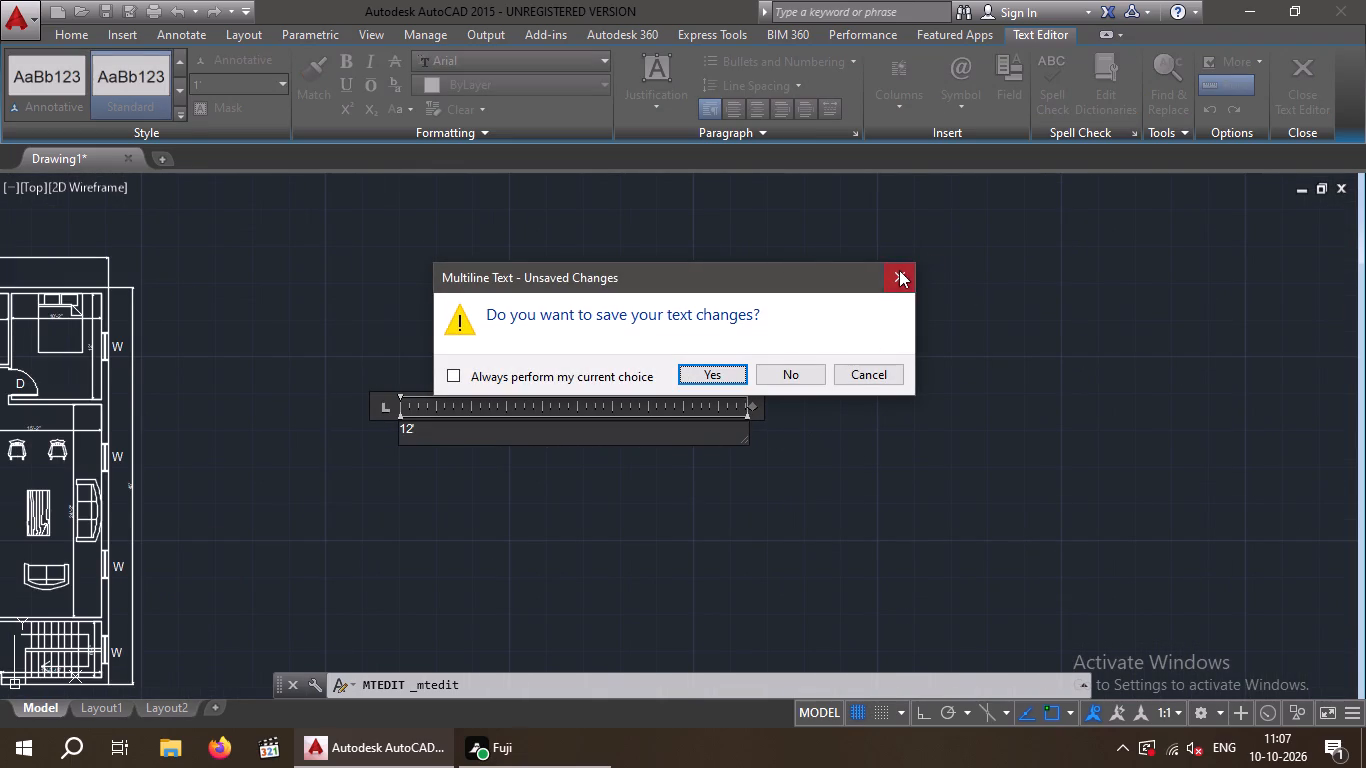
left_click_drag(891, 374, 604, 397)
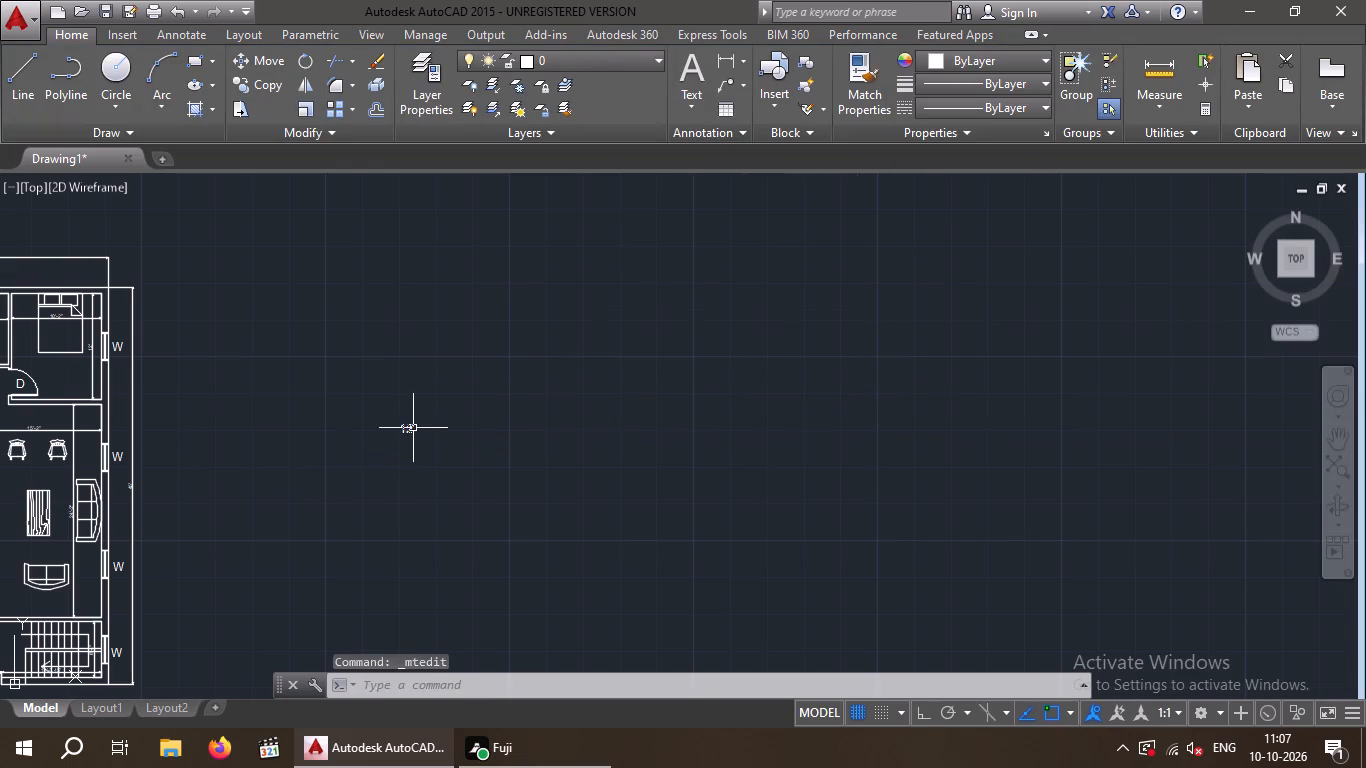
Delete the leftover 12' text beside the plan.
left_click_drag(495, 410, 387, 435)
left_click(389, 437)
key("Delete")
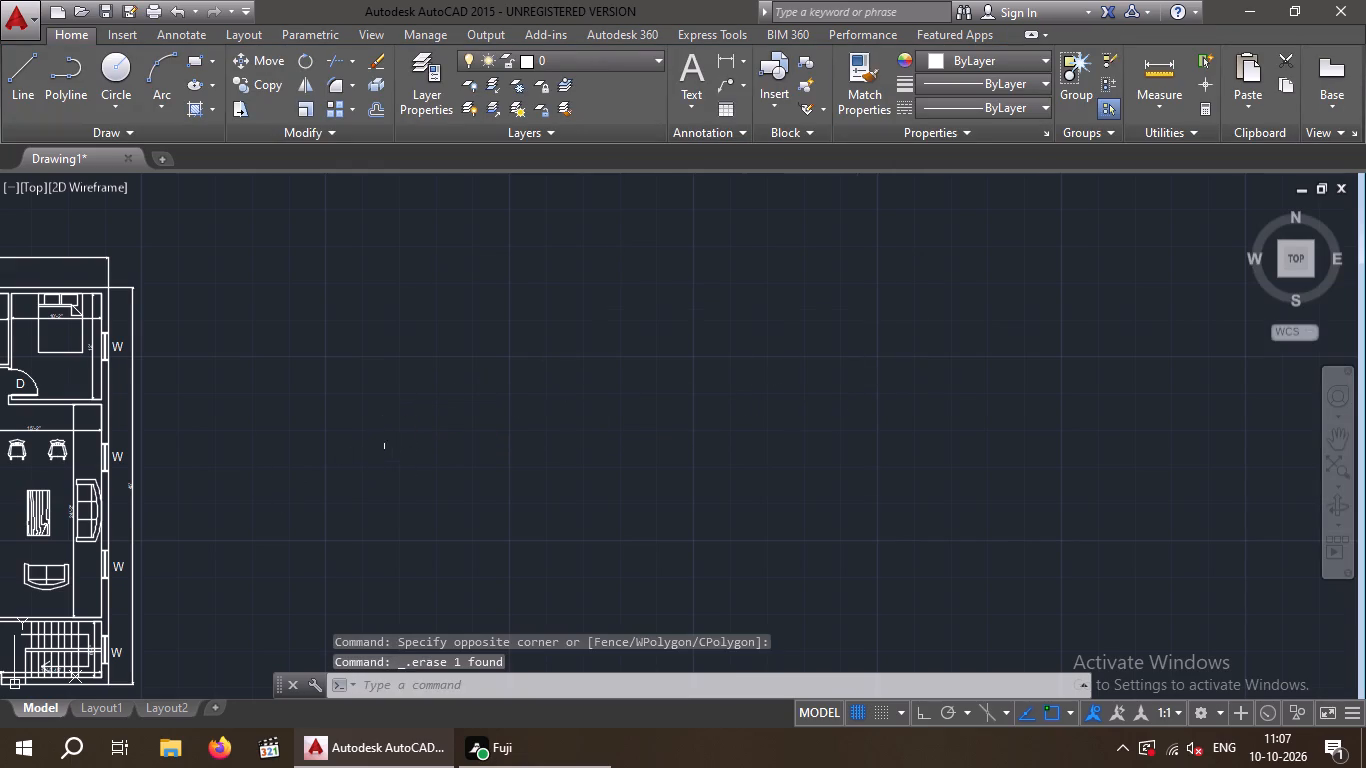
Start a new multiline text box in the empty area beside the plan and stretch it taller to fit several lines.
left_click(686, 61)
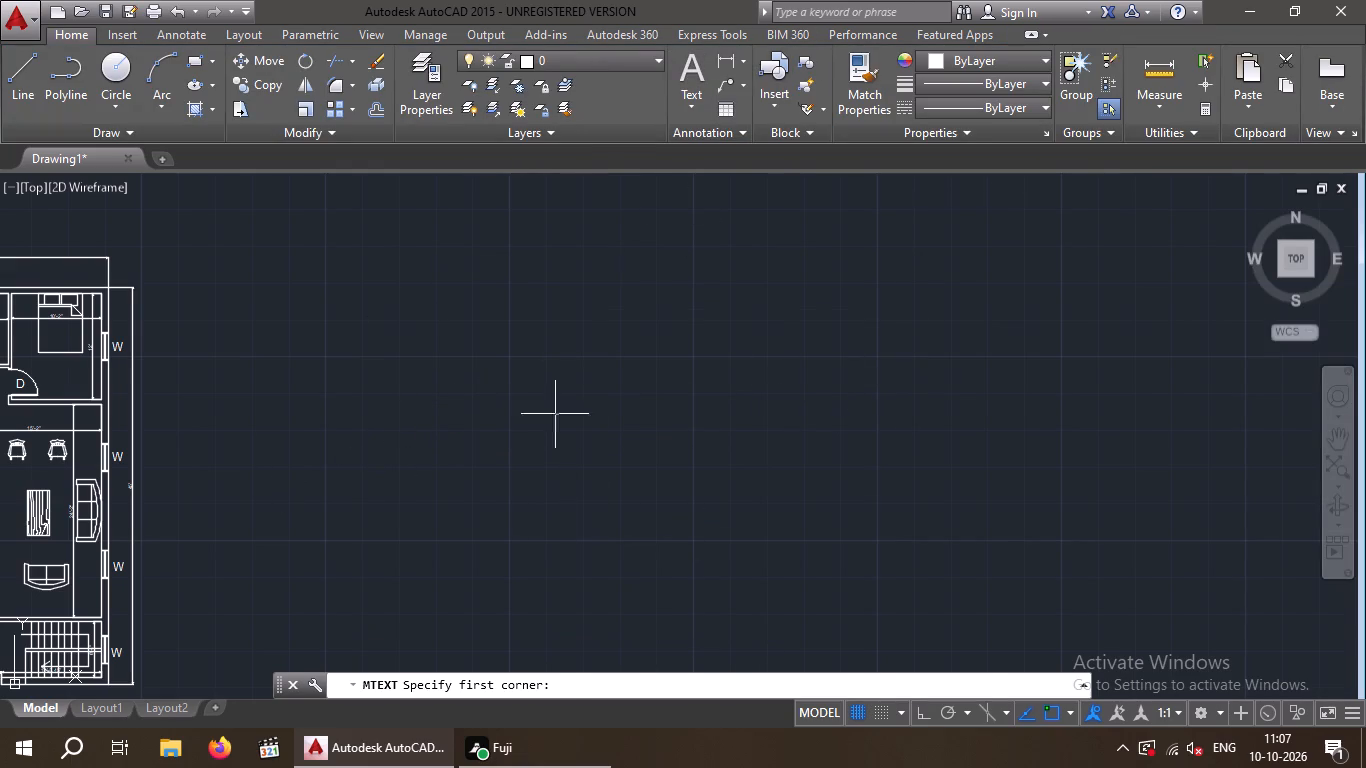
left_click(537, 361)
left_click(1015, 619)
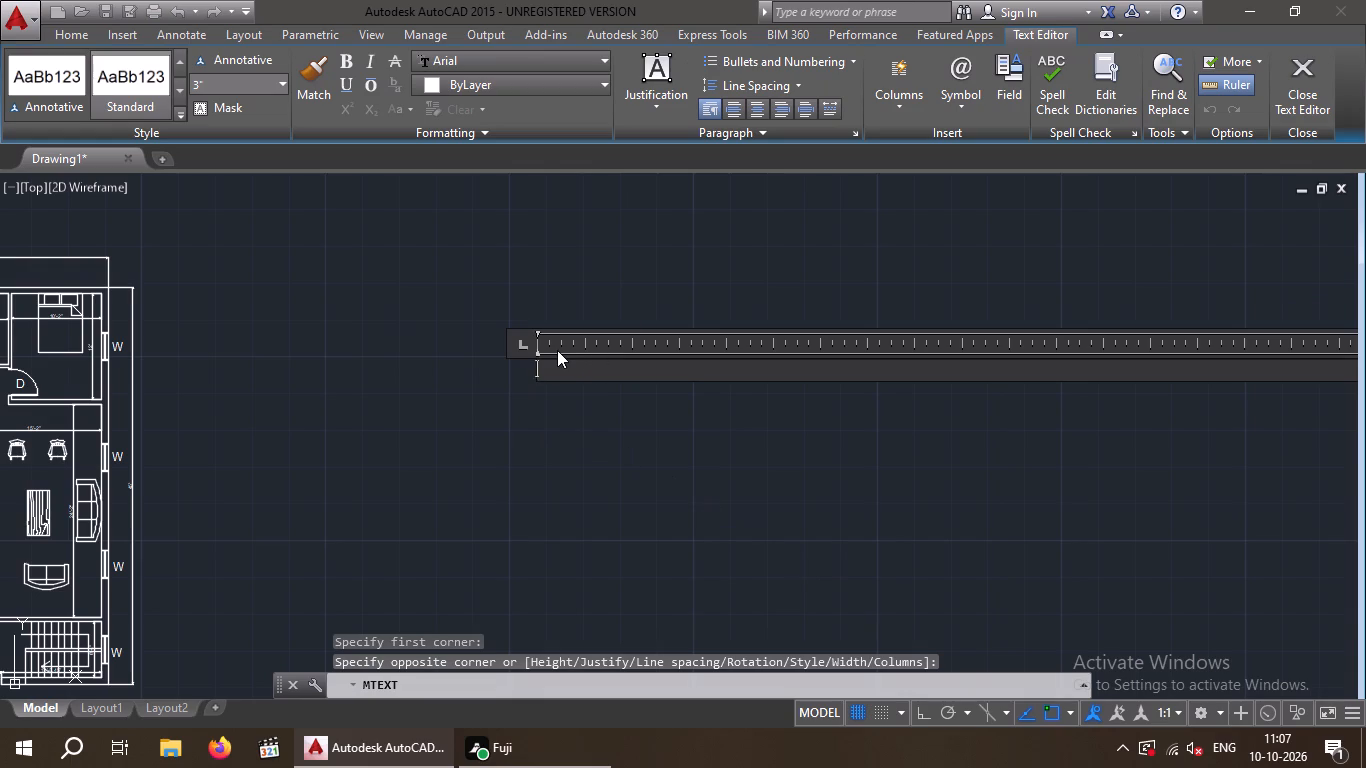
left_click(557, 350)
left_click_drag(567, 356, 568, 414)
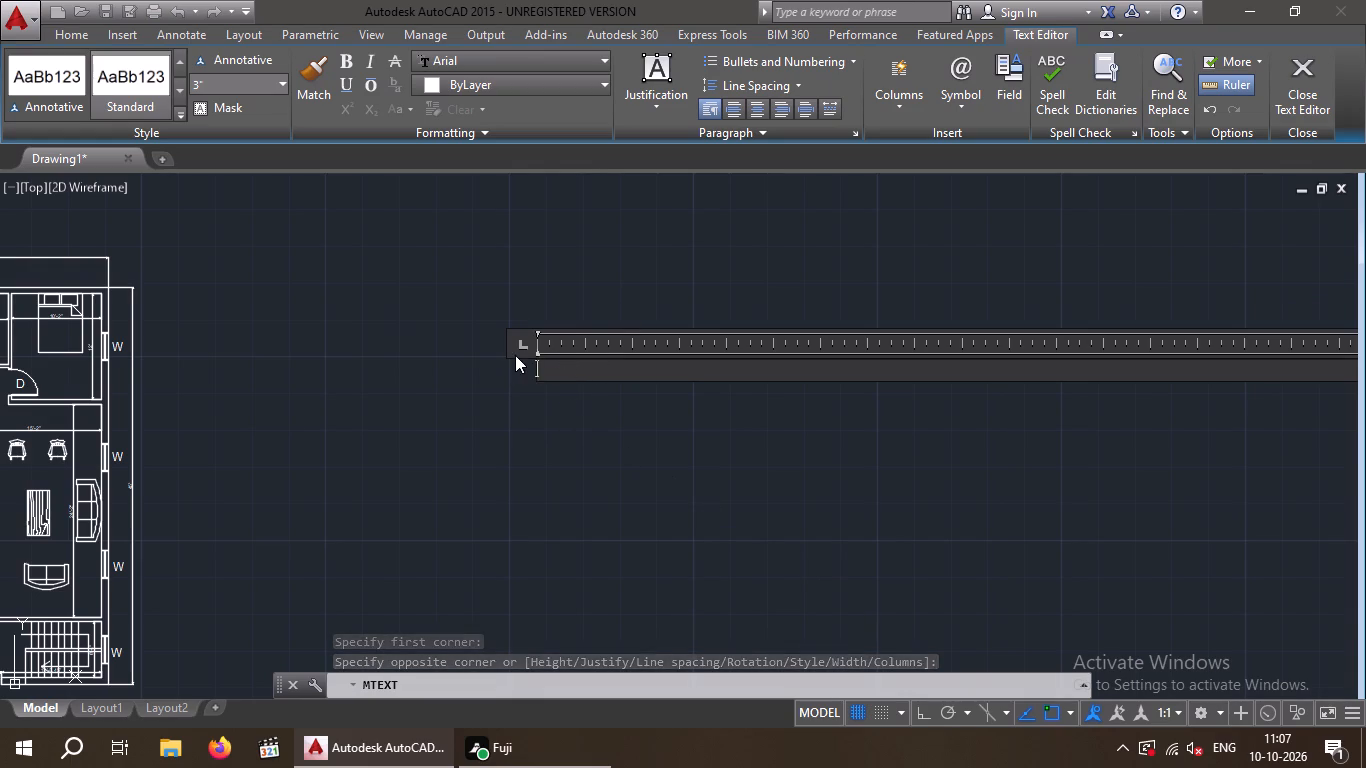
left_click_drag(515, 355, 508, 401)
left_click_drag(518, 341, 498, 396)
left_click(515, 343)
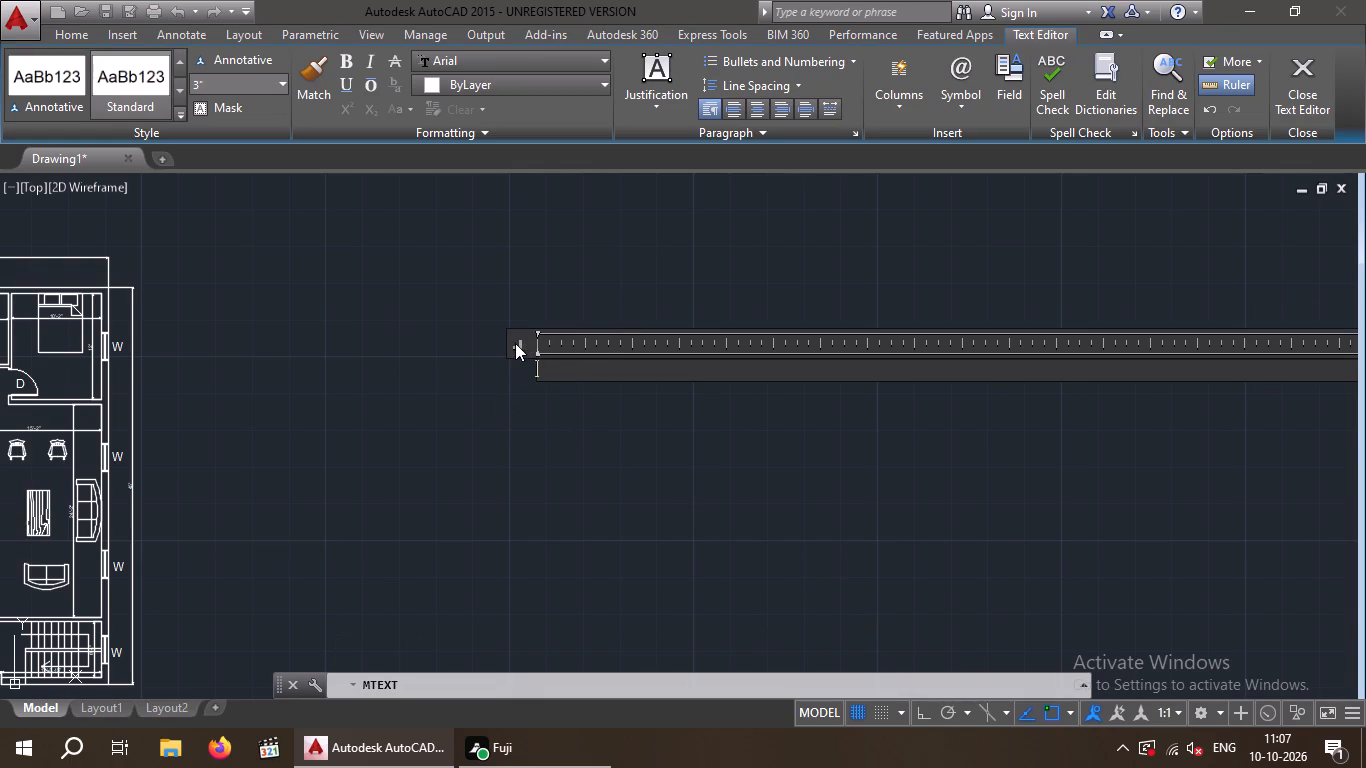
left_click(518, 344)
left_click(523, 340)
scroll(843, 359, "down", 1)
middle_click_drag(842, 359, 465, 376)
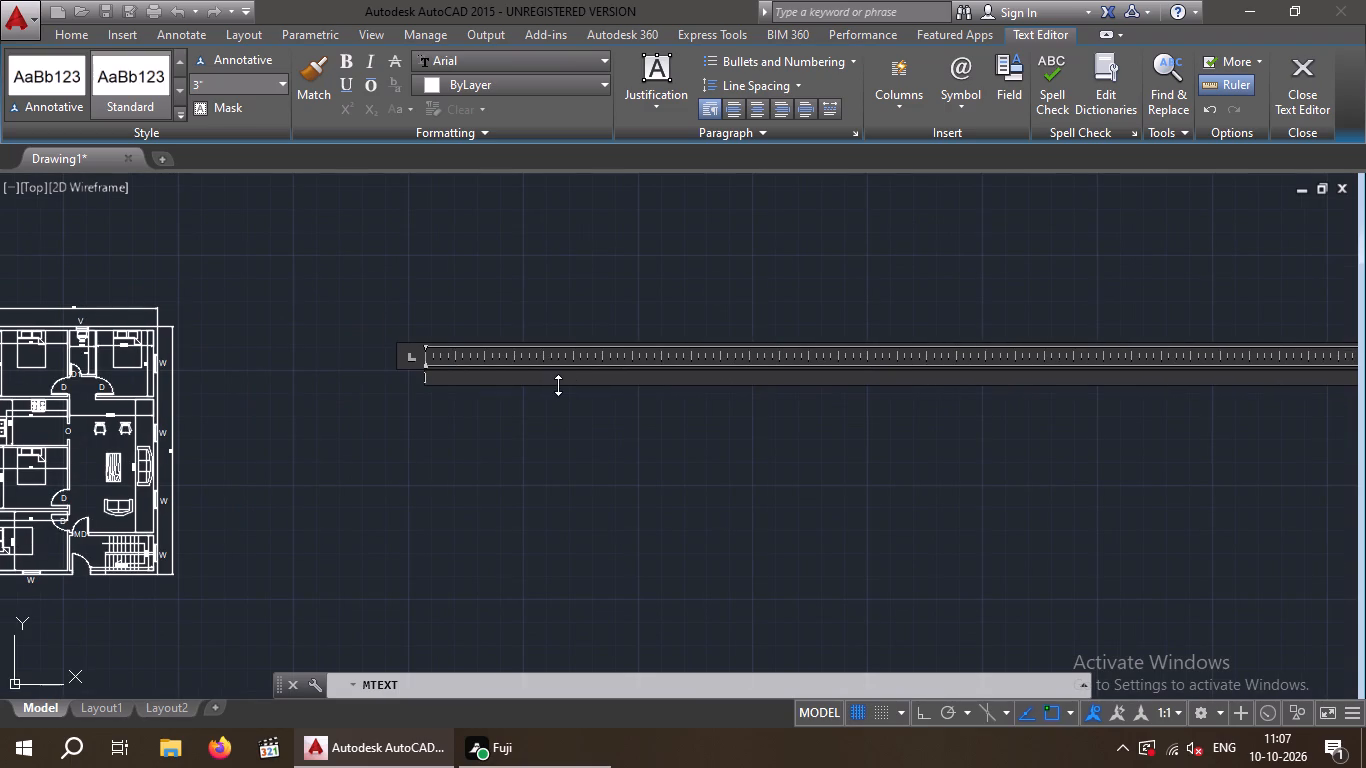
left_click_drag(562, 386, 564, 479)
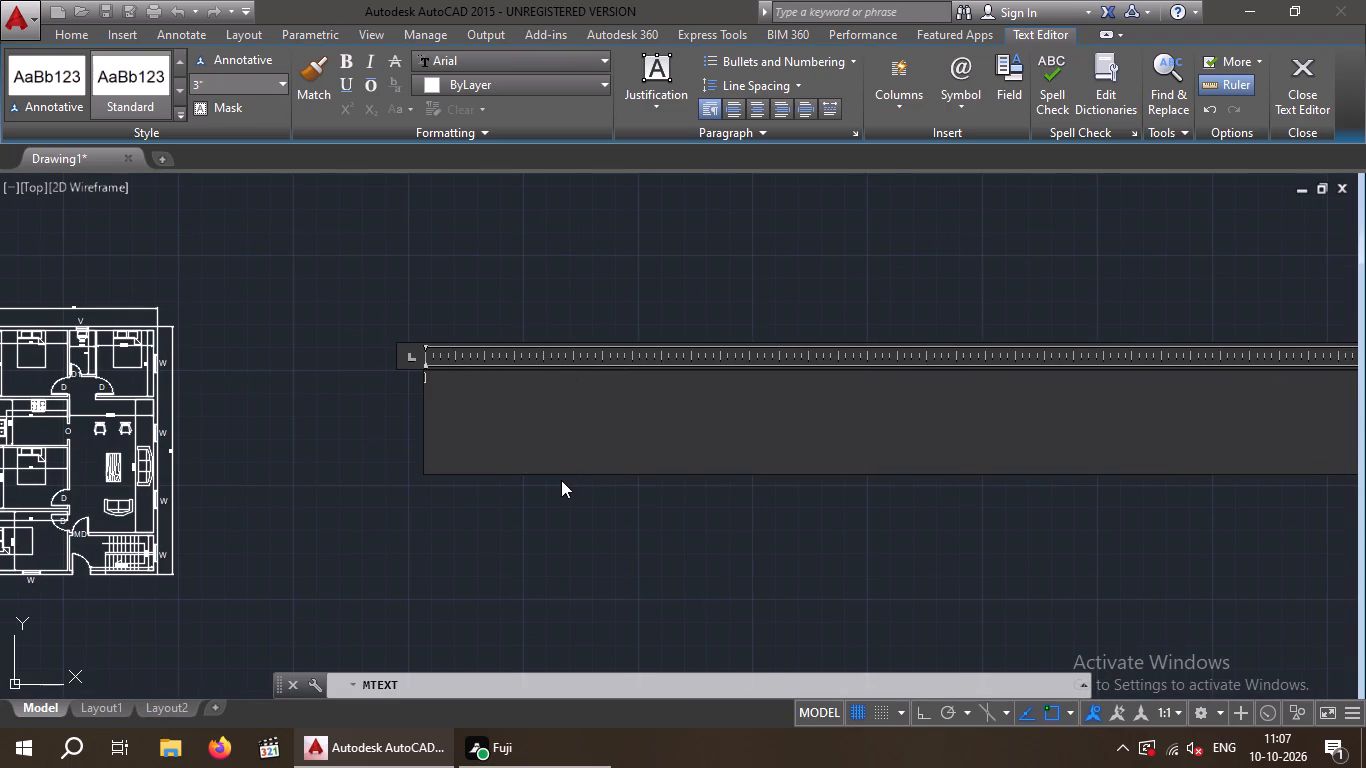
left_click_drag(561, 473, 555, 455)
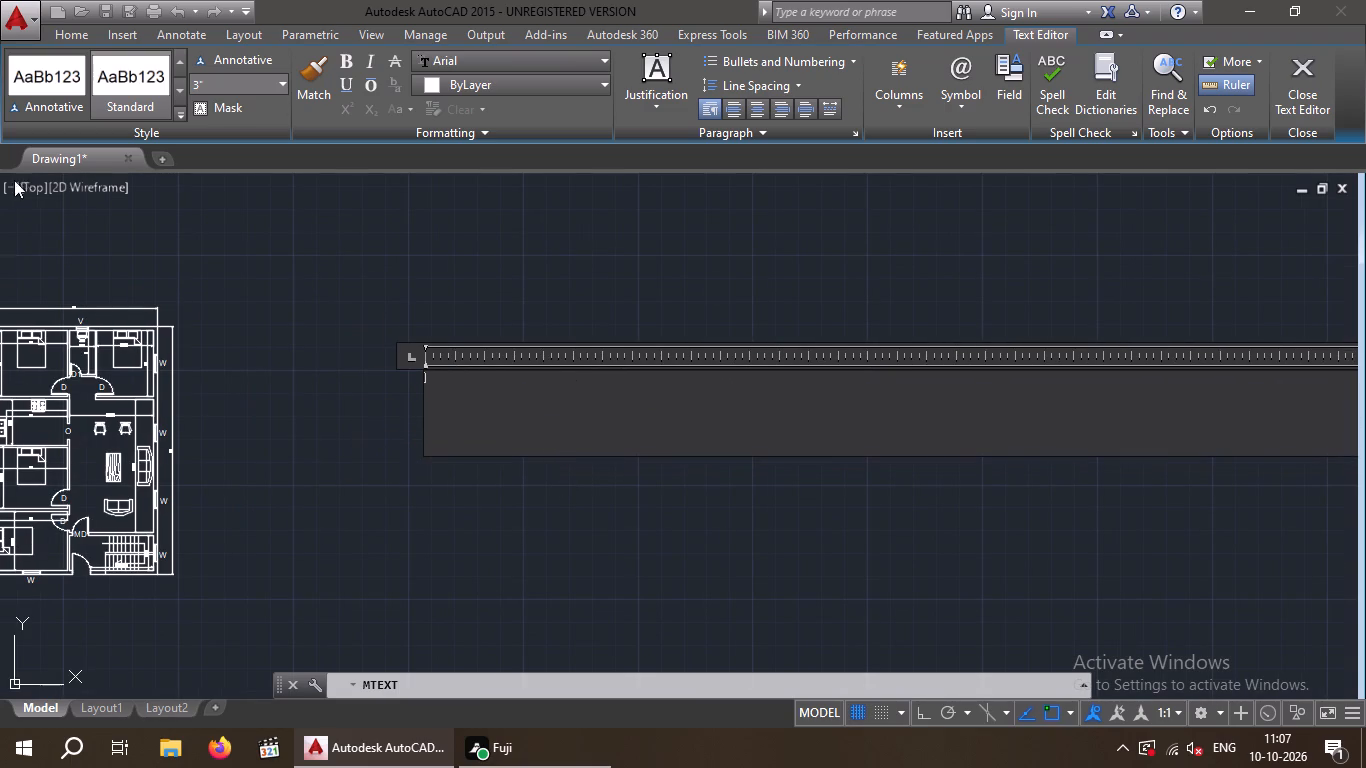
Set the text height to 12" and enter BEDROOM 1 as the first line of the new multiline text.
left_click_drag(207, 84, 146, 94)
type("12\"")
key("Return")
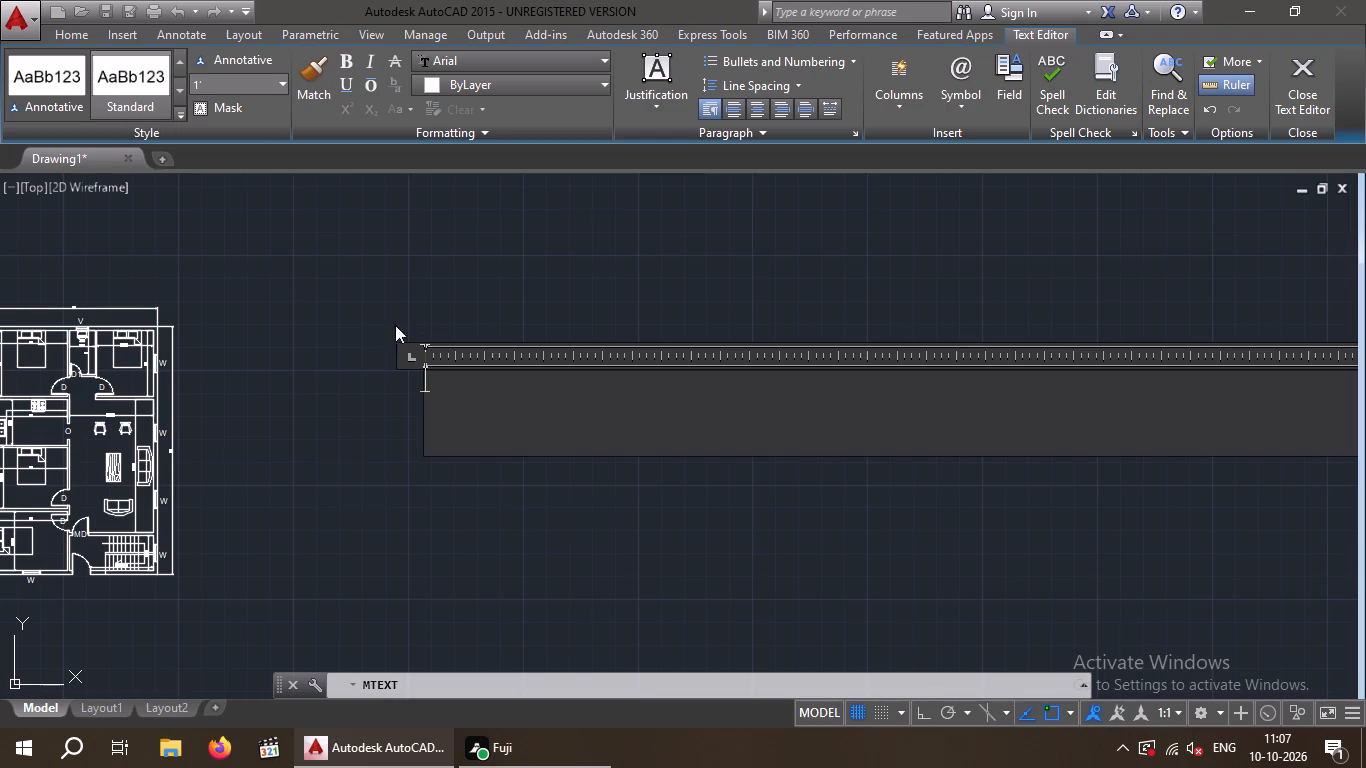
key("b")
scroll(509, 376, "down", 2)
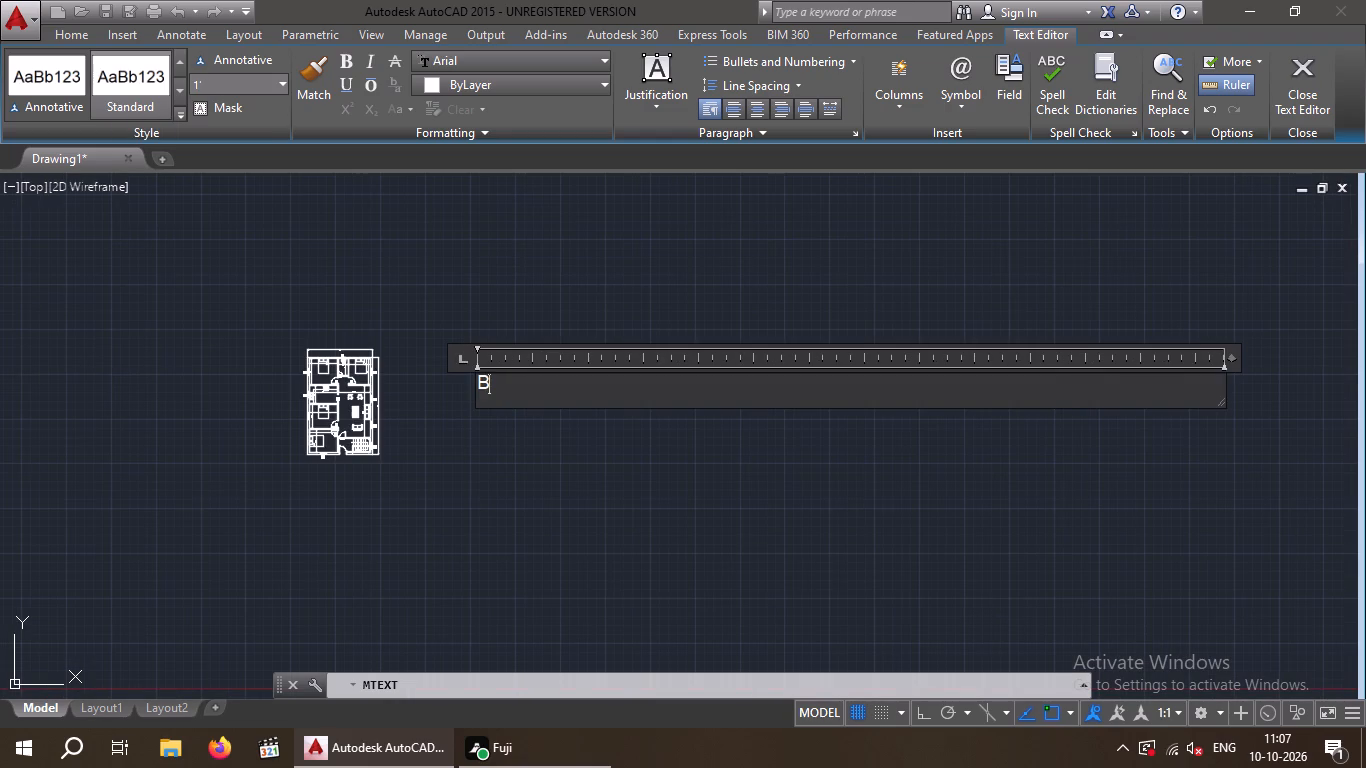
type("EDROO")
key("m")
key("space")
type("1")
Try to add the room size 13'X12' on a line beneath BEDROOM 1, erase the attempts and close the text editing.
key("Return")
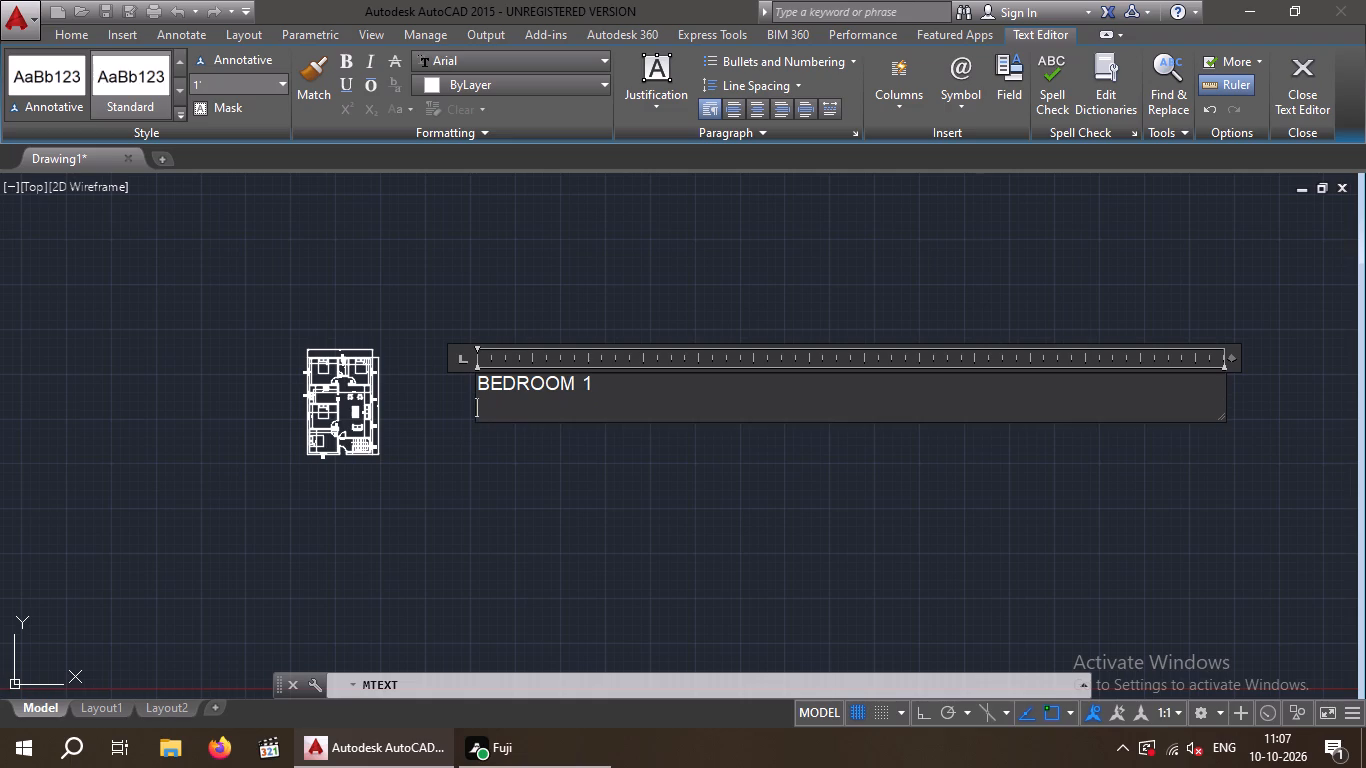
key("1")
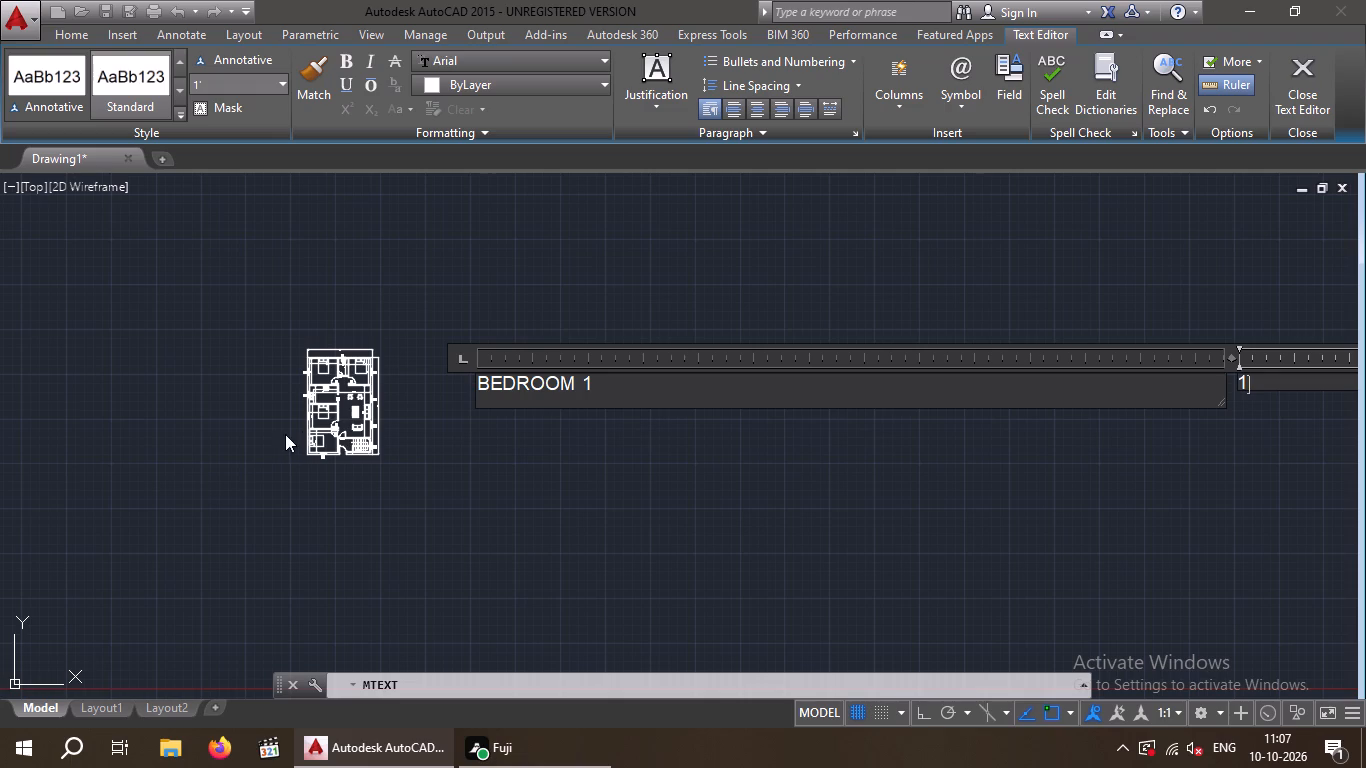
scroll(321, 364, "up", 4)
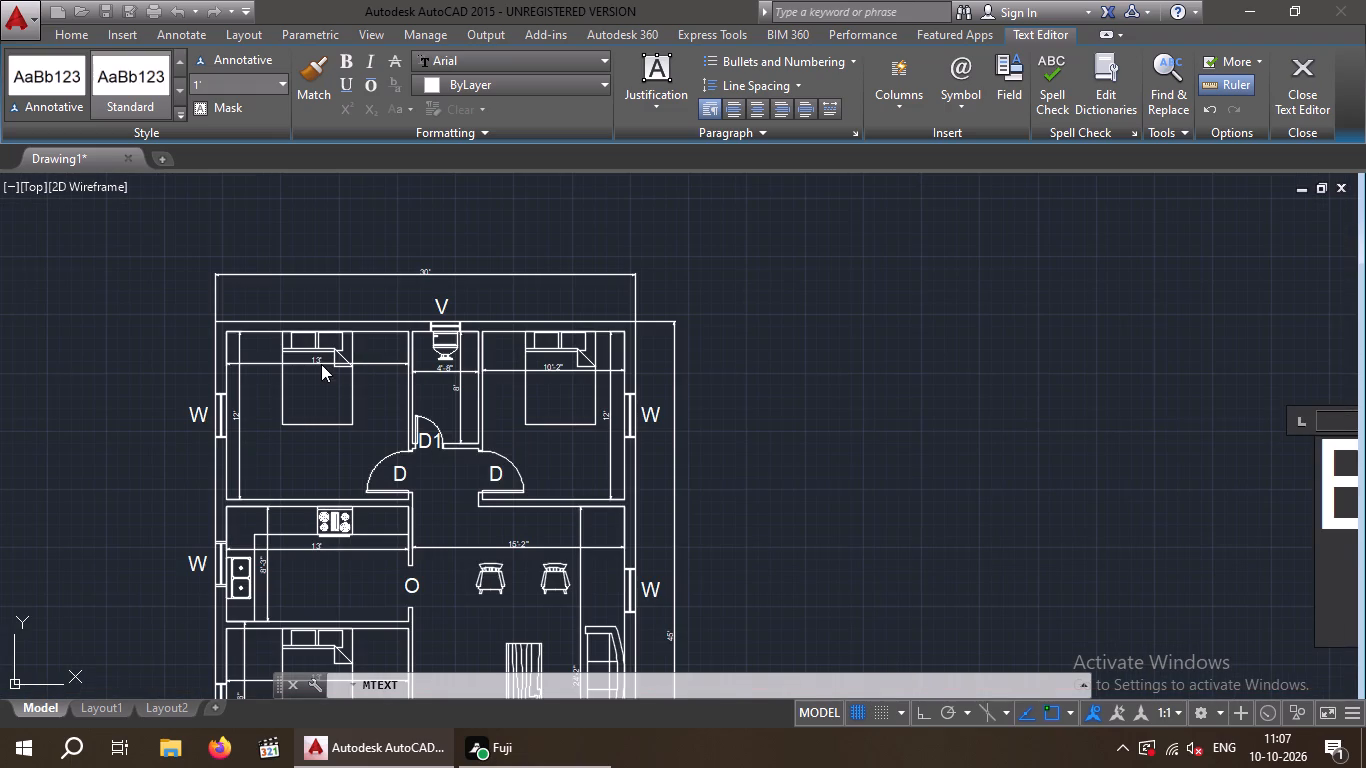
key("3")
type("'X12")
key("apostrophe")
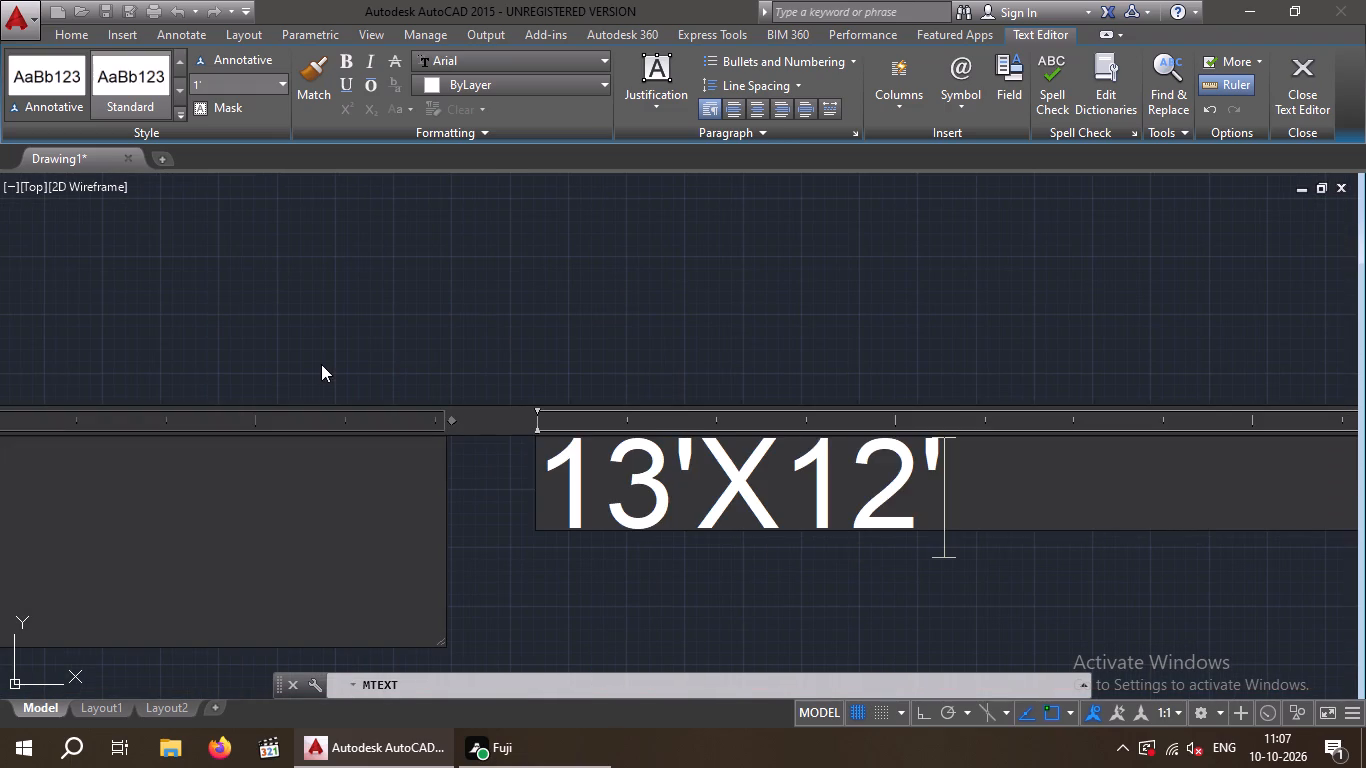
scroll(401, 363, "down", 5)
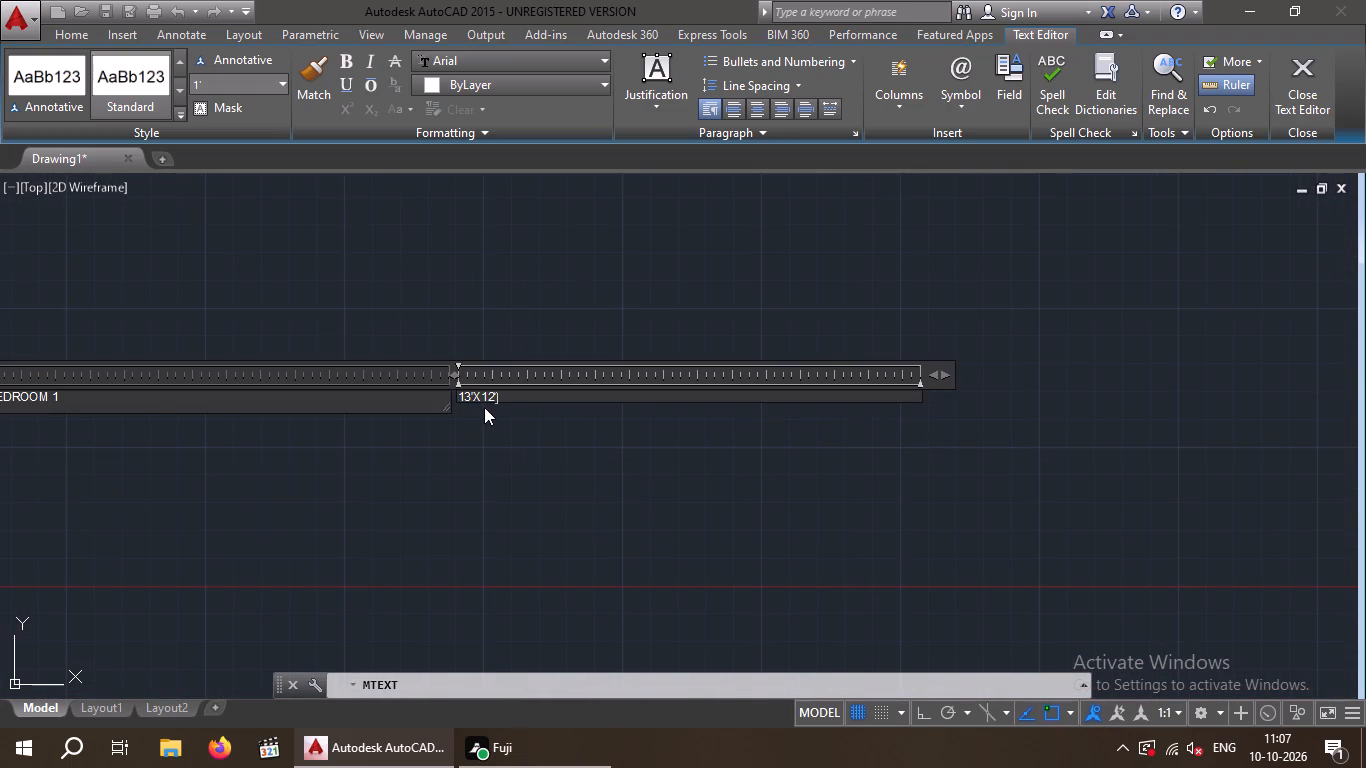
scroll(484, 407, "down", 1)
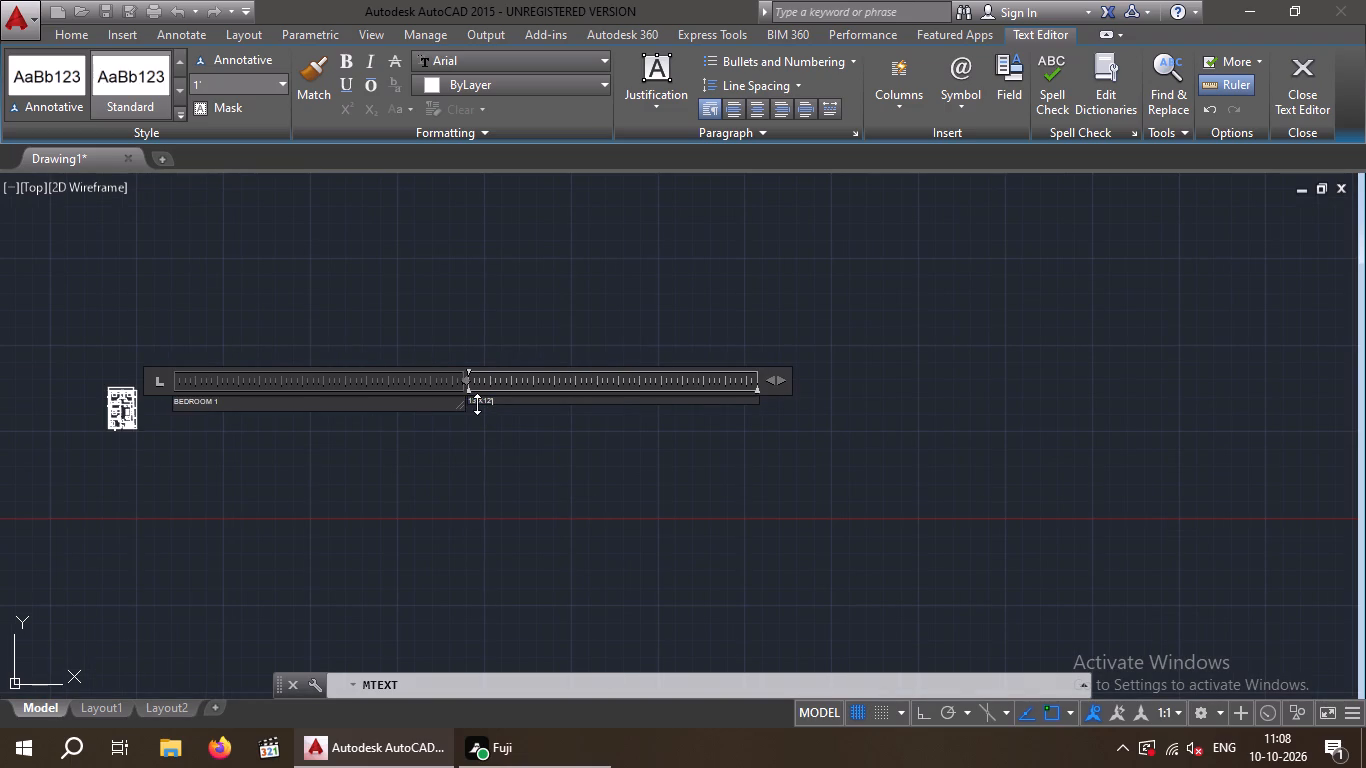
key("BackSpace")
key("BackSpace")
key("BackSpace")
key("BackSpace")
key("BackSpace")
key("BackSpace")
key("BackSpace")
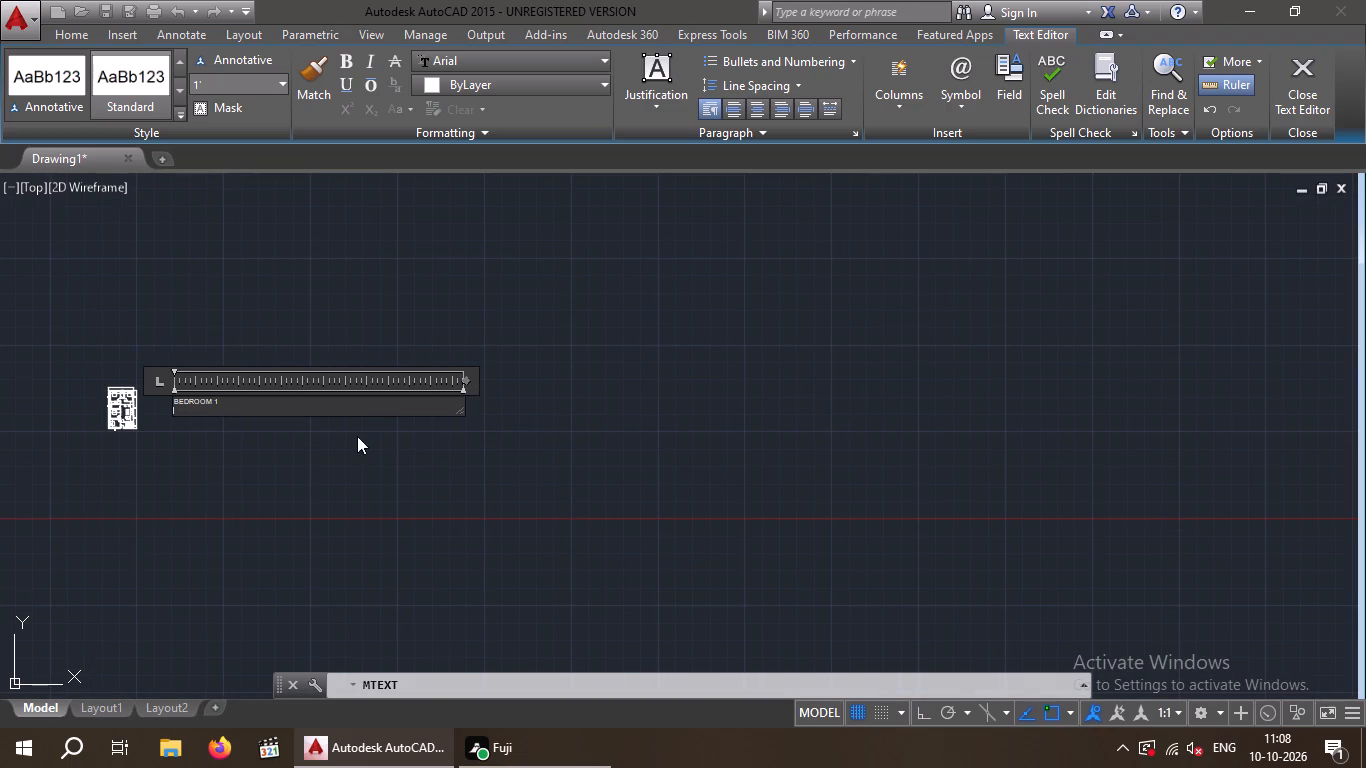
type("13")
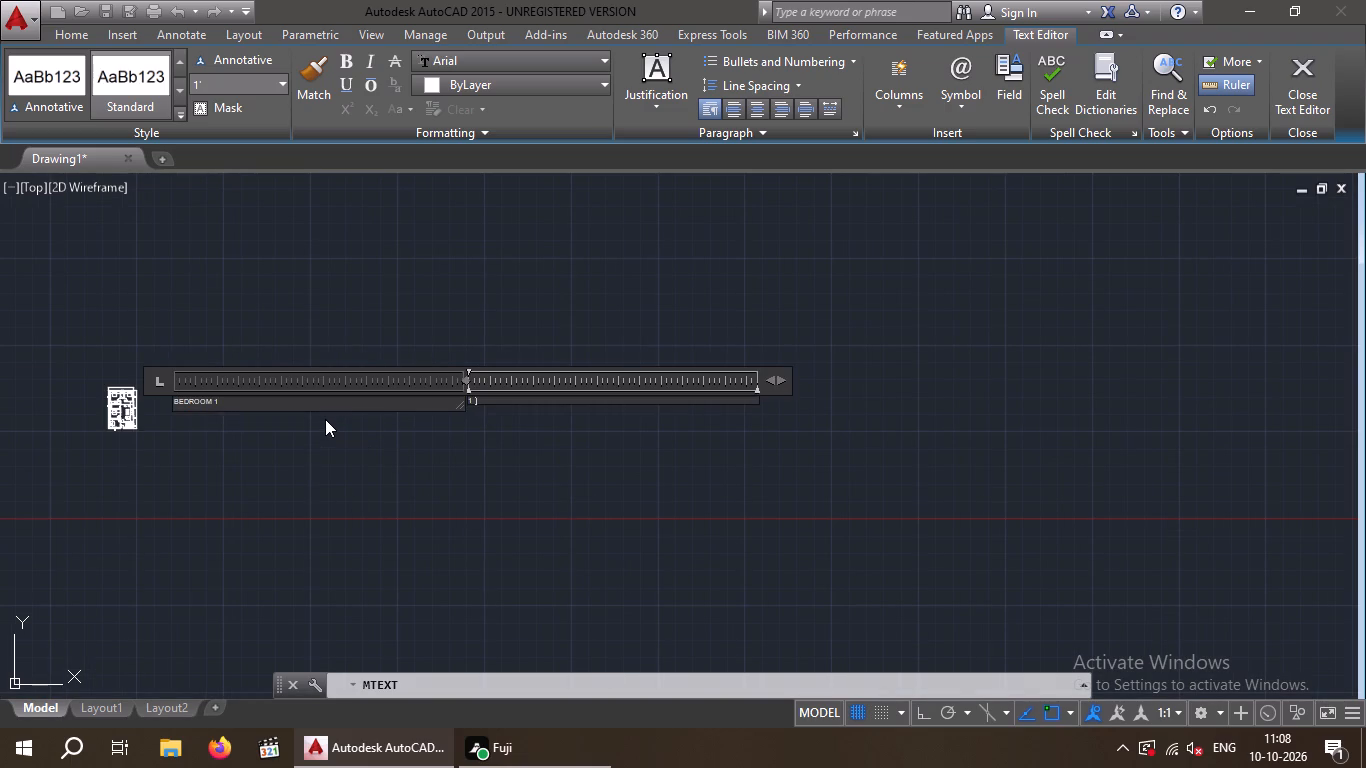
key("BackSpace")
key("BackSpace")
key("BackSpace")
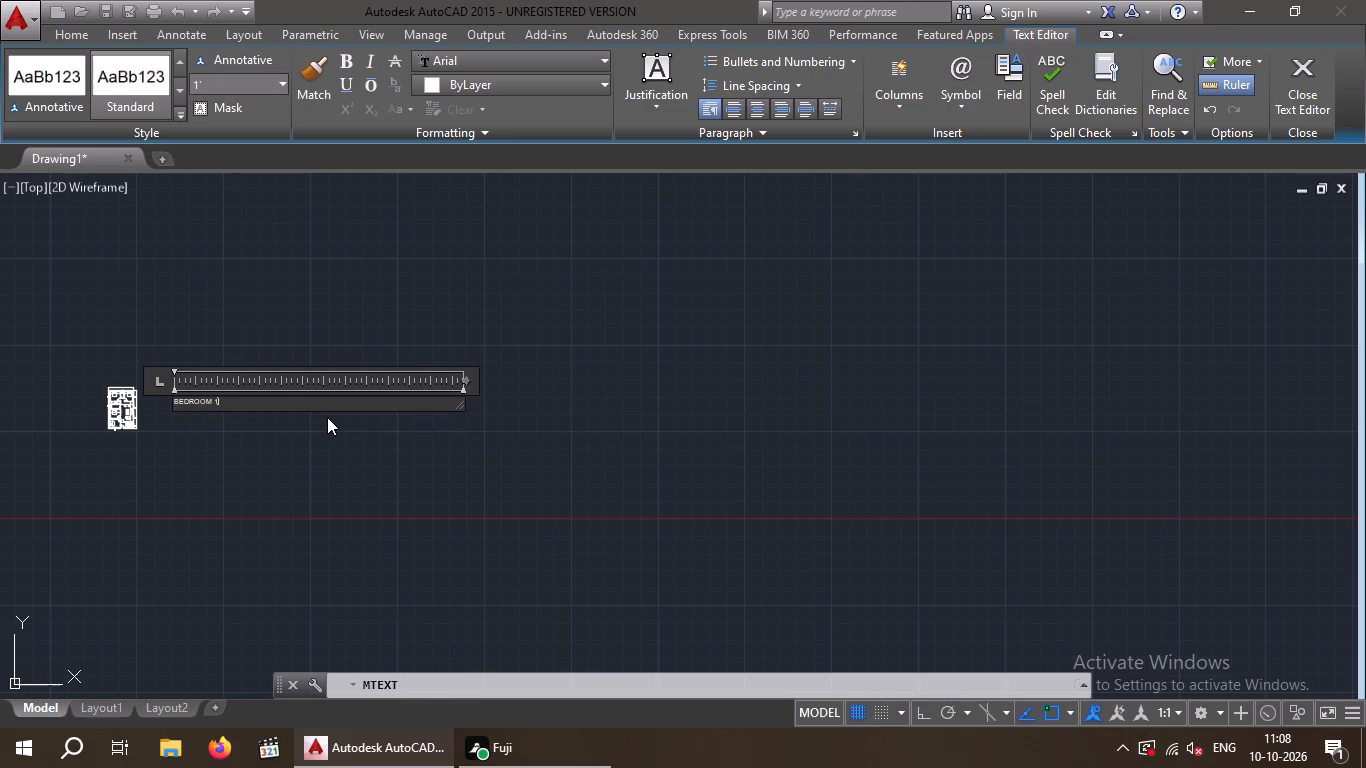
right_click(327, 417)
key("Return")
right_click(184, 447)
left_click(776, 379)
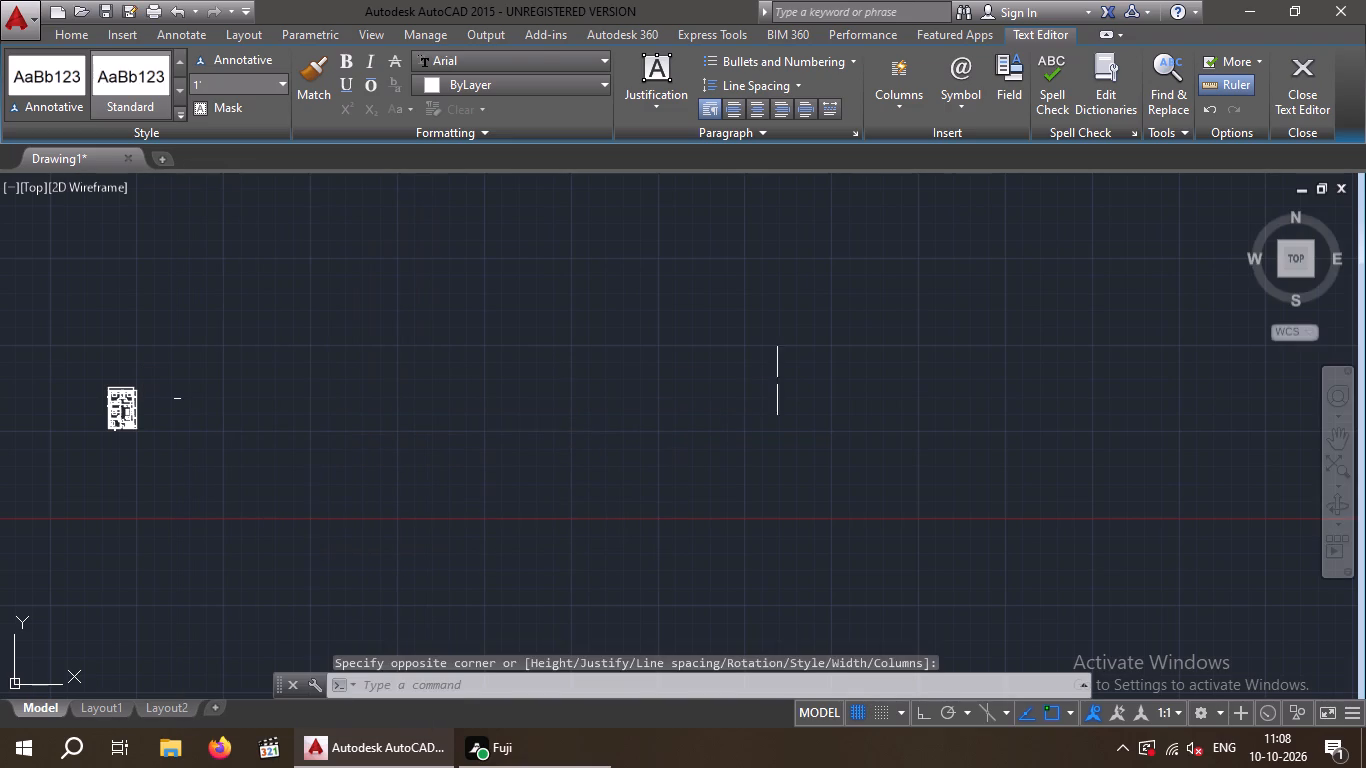
Reopen the BEDROOM 1 text beside the plan and stretch its text box taller to make room for a second line.
scroll(191, 400, "up", 3)
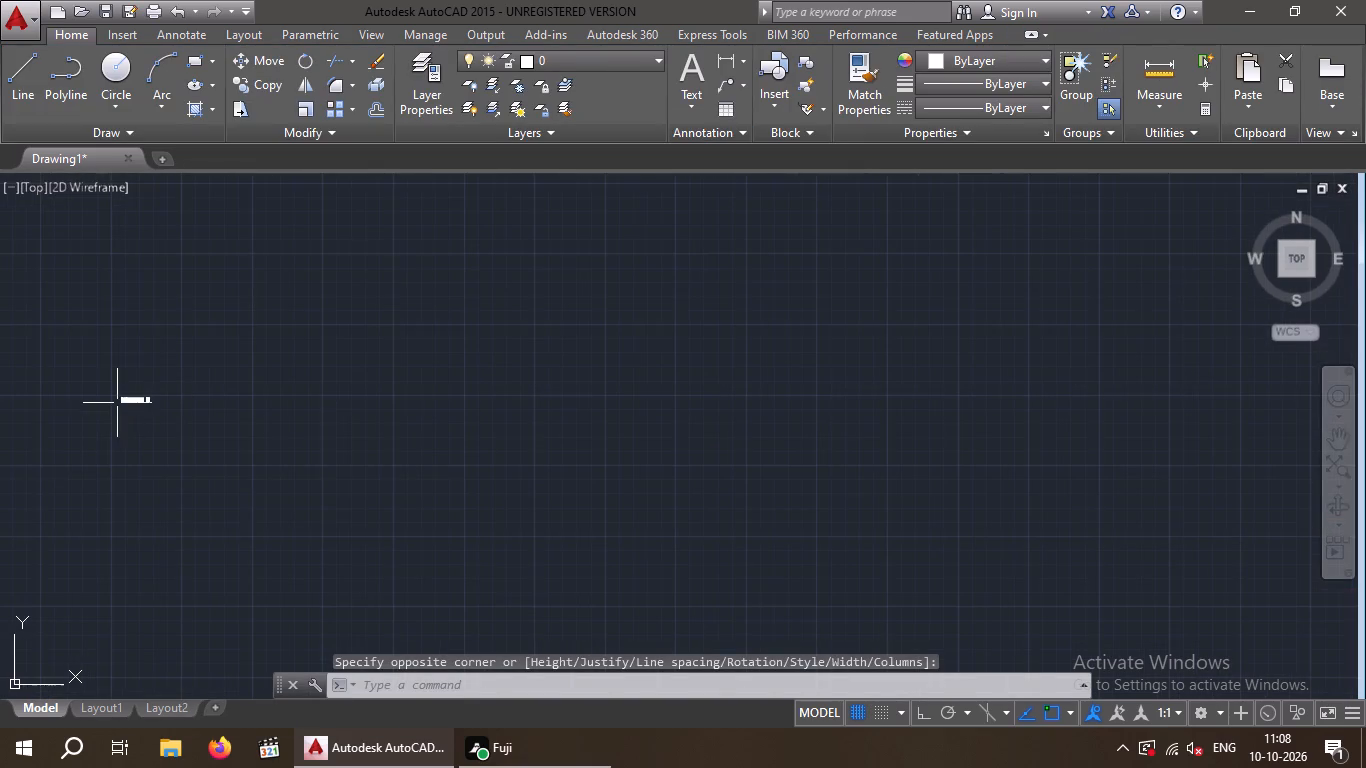
middle_click_drag(116, 403, 430, 408)
scroll(446, 400, "up", 5)
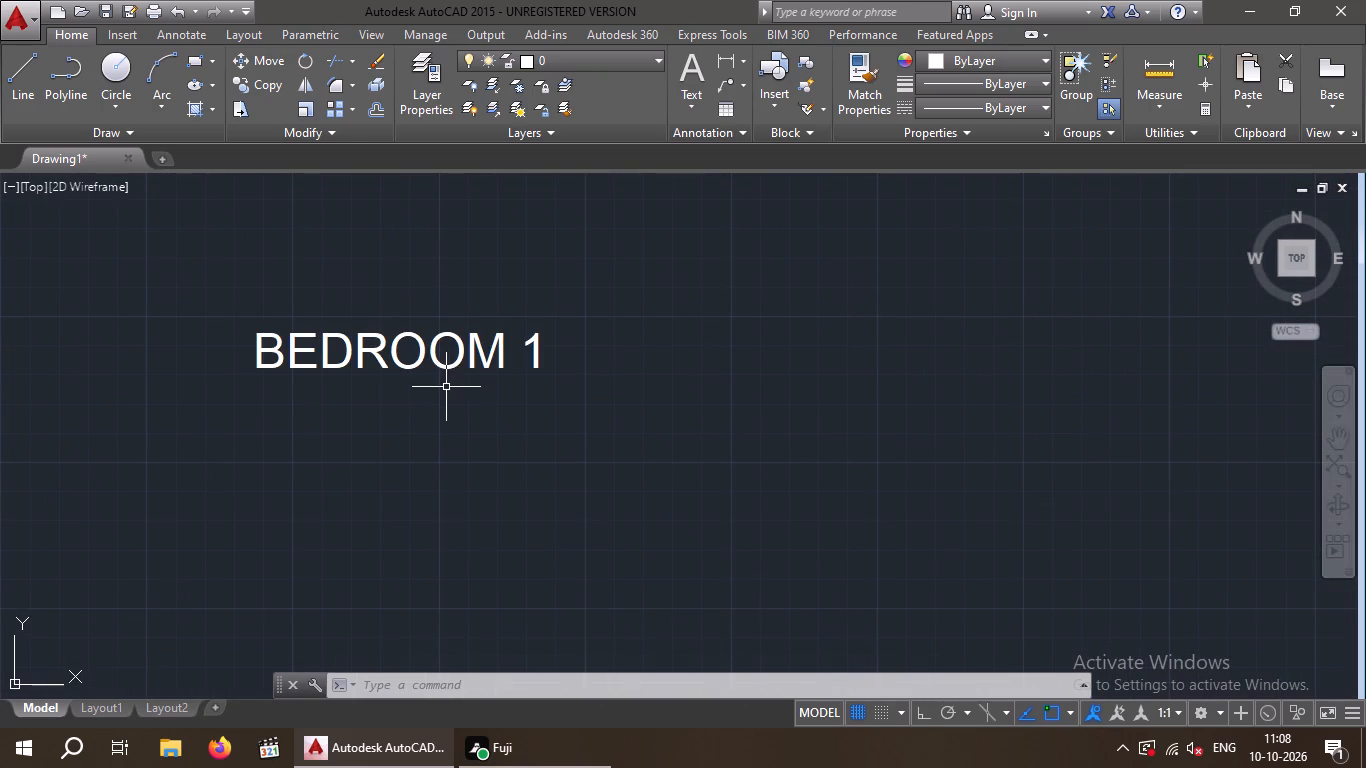
double_click(466, 372)
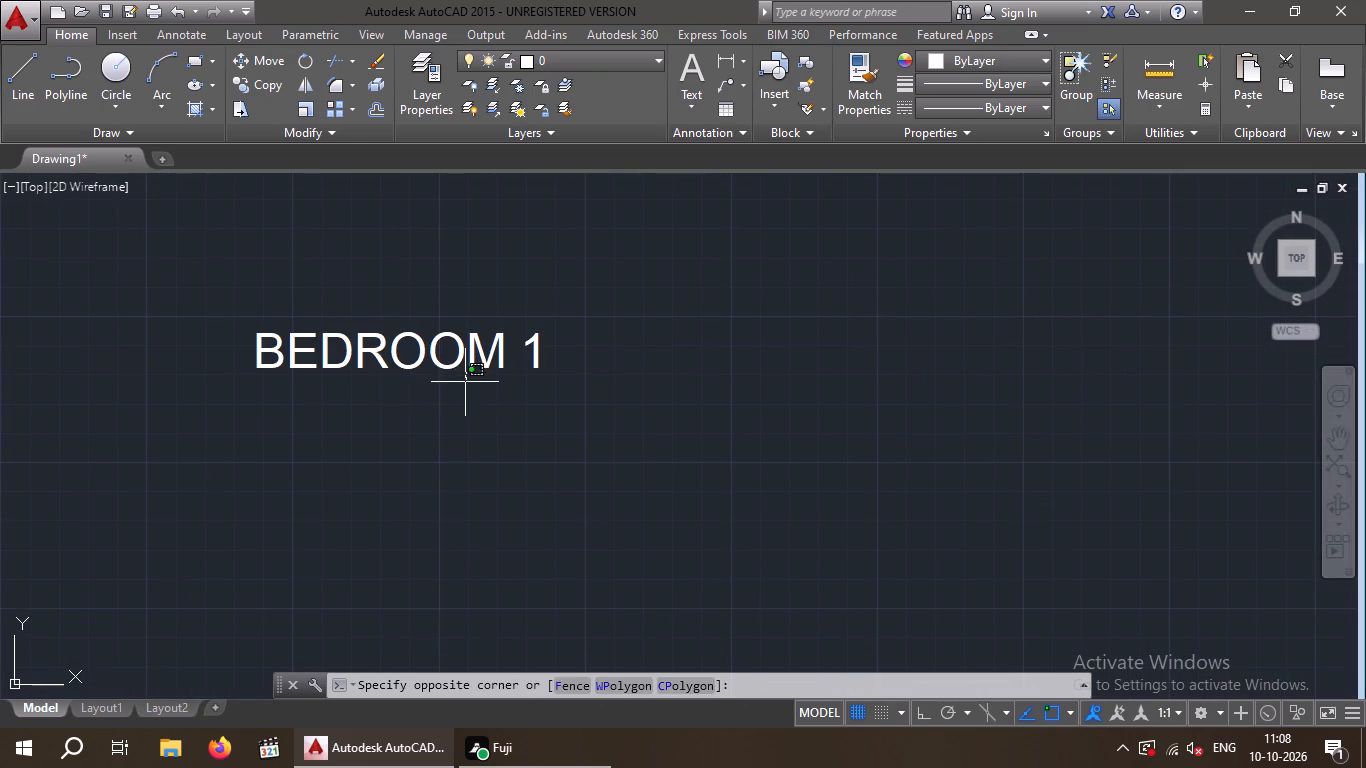
double_click(472, 363)
triple_click(504, 347)
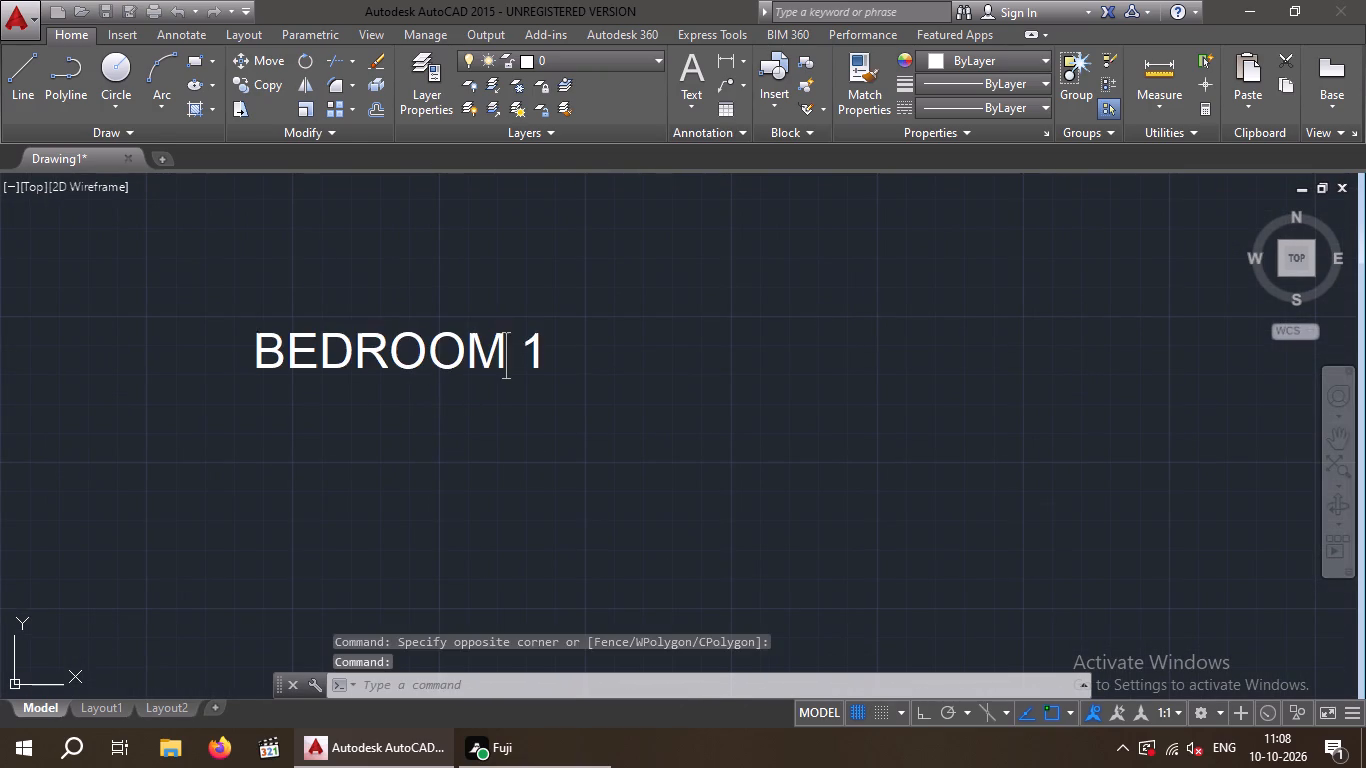
left_click(559, 359)
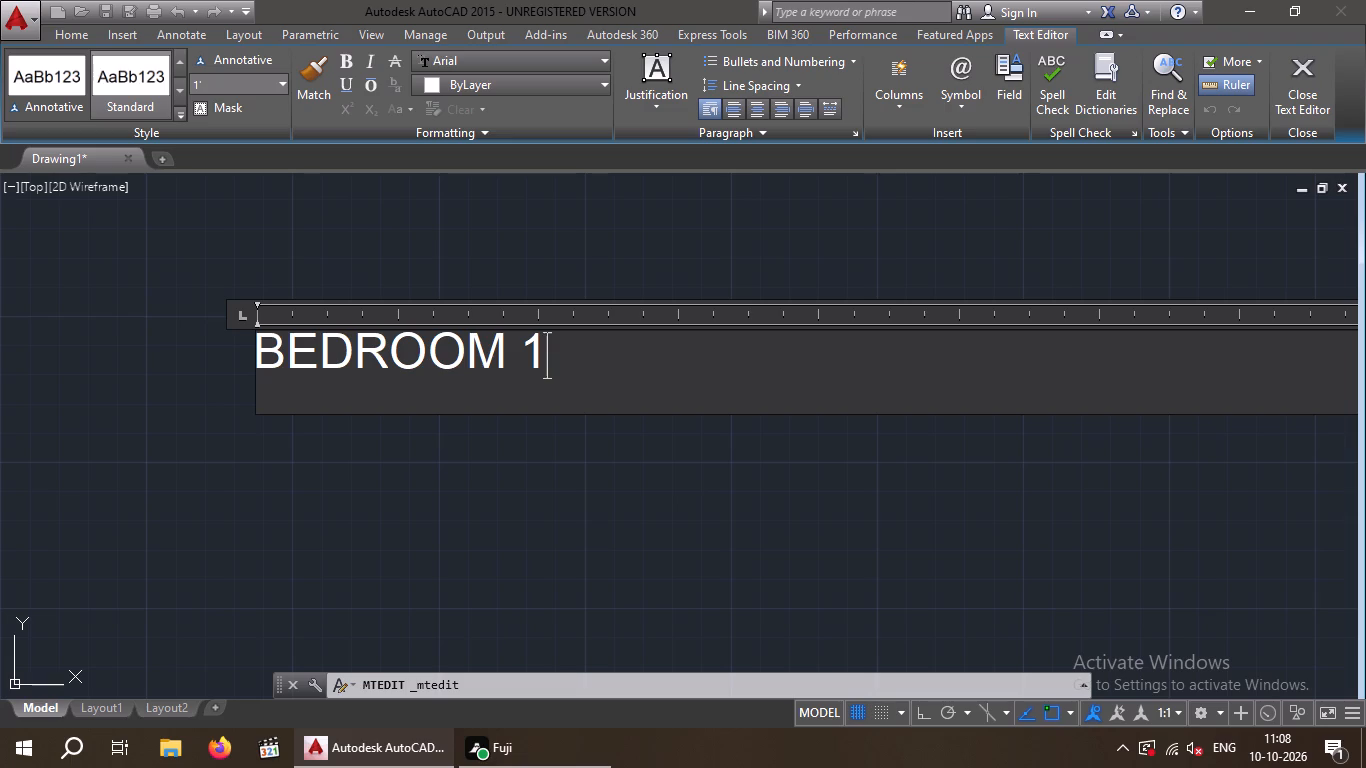
key("Return")
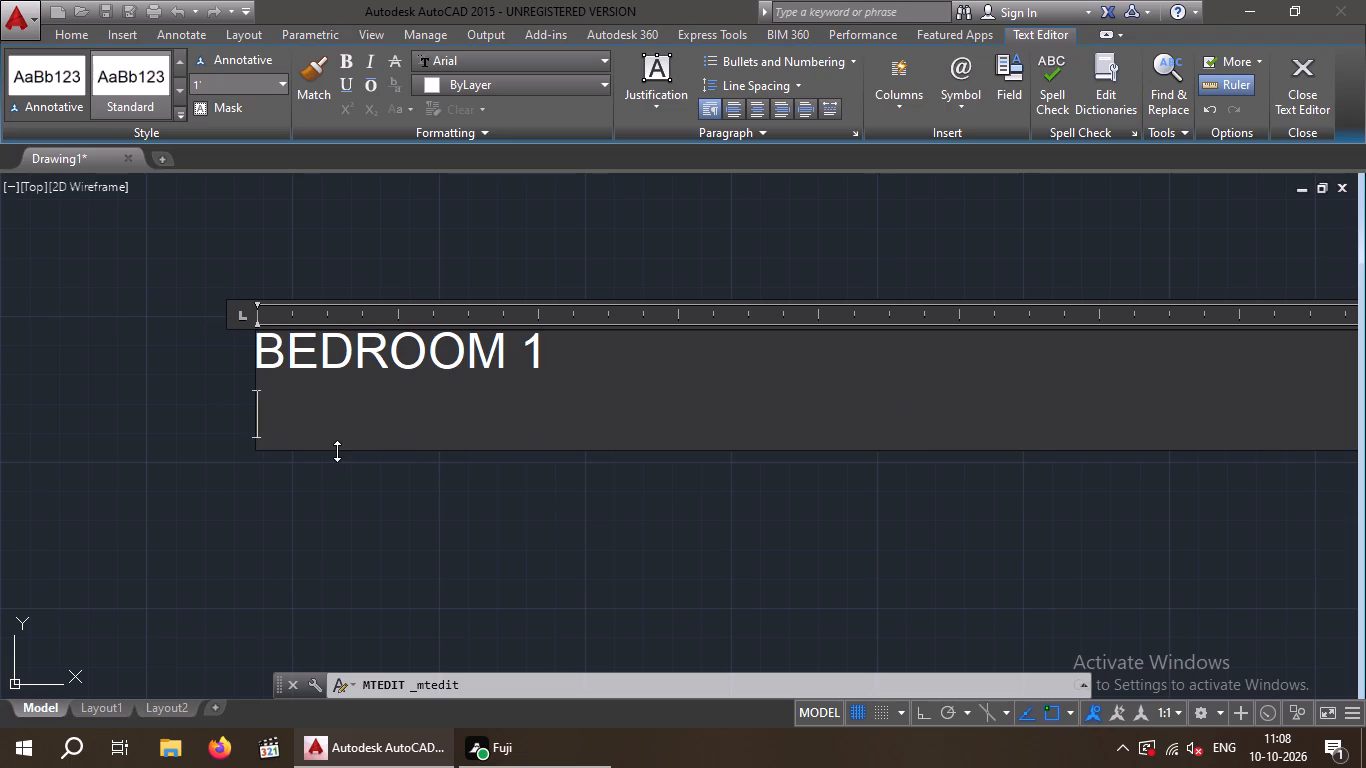
left_click_drag(337, 451, 318, 589)
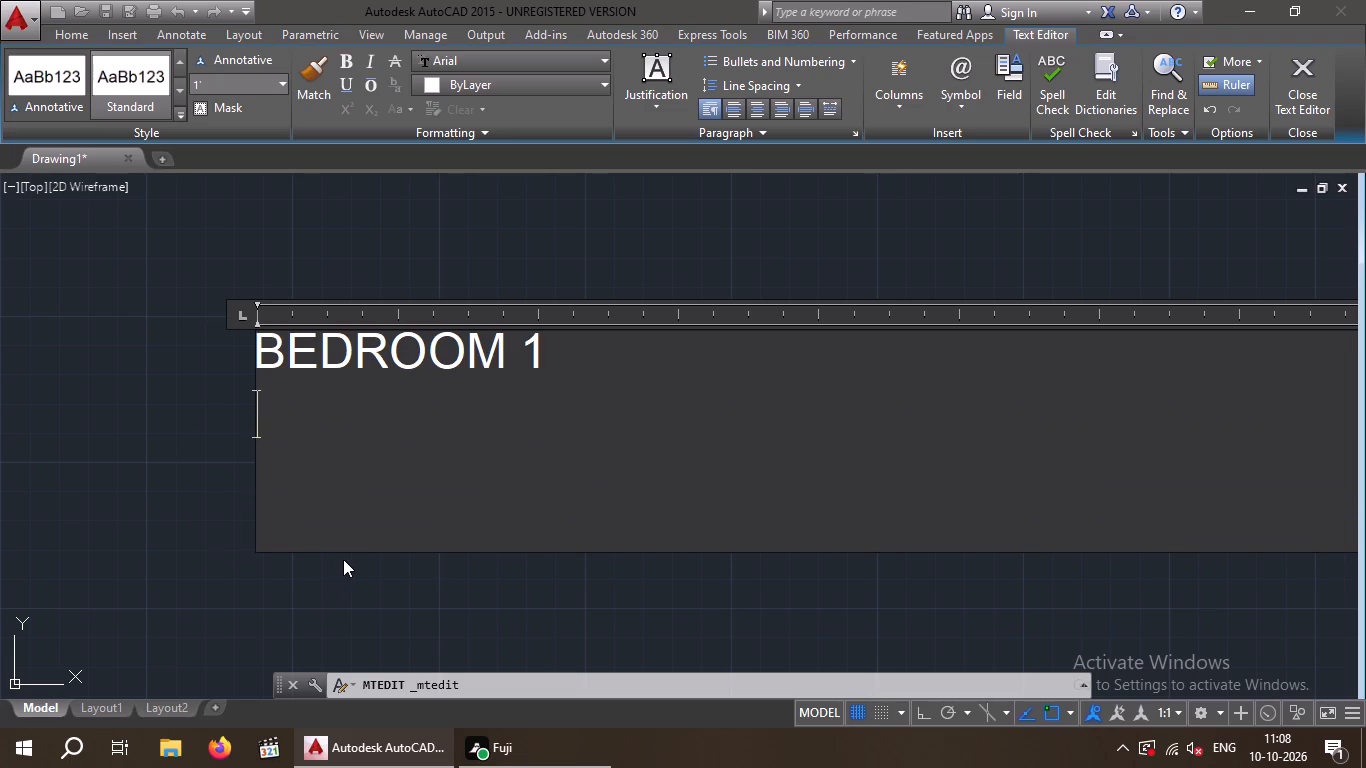
left_click_drag(344, 559, 346, 585)
Add the room size 13'X12' on a second line beneath BEDROOM 1 and close the text editing.
triple_click(436, 356)
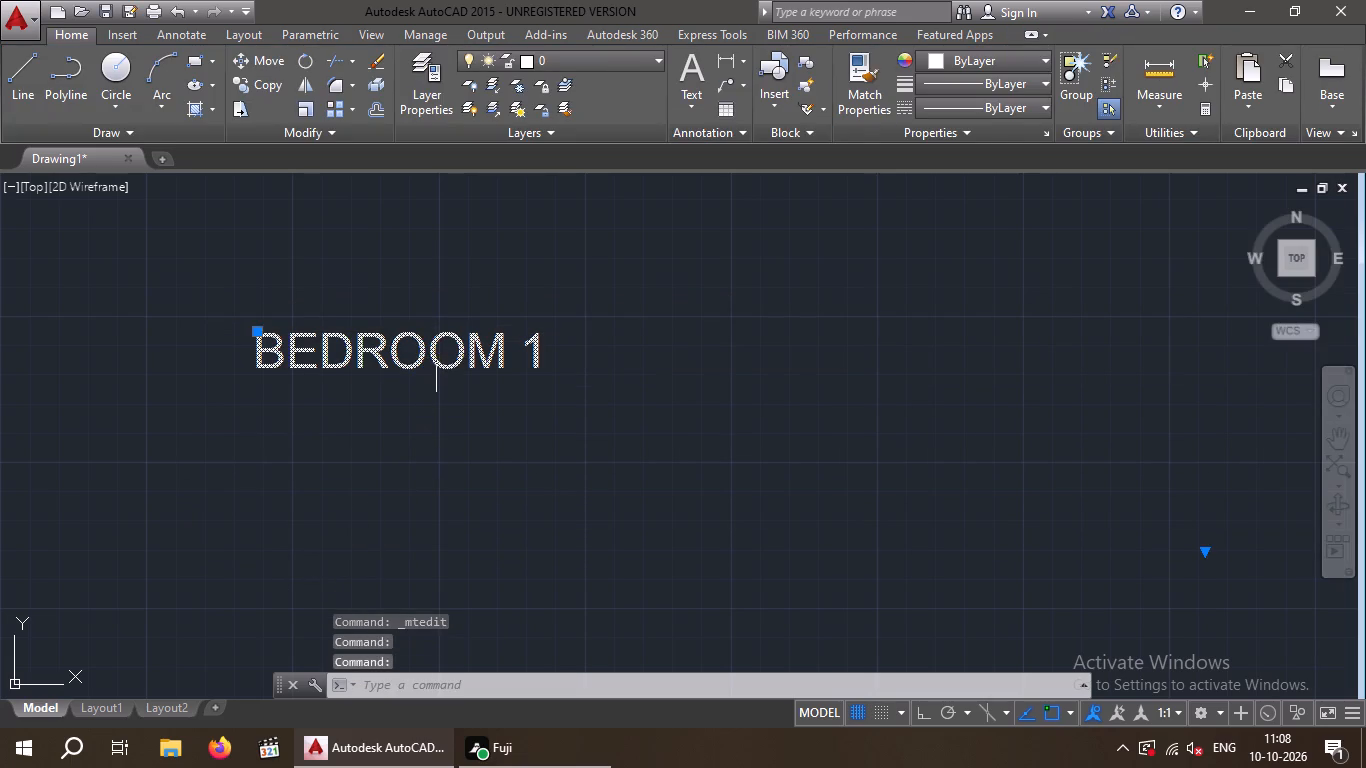
left_click(566, 360)
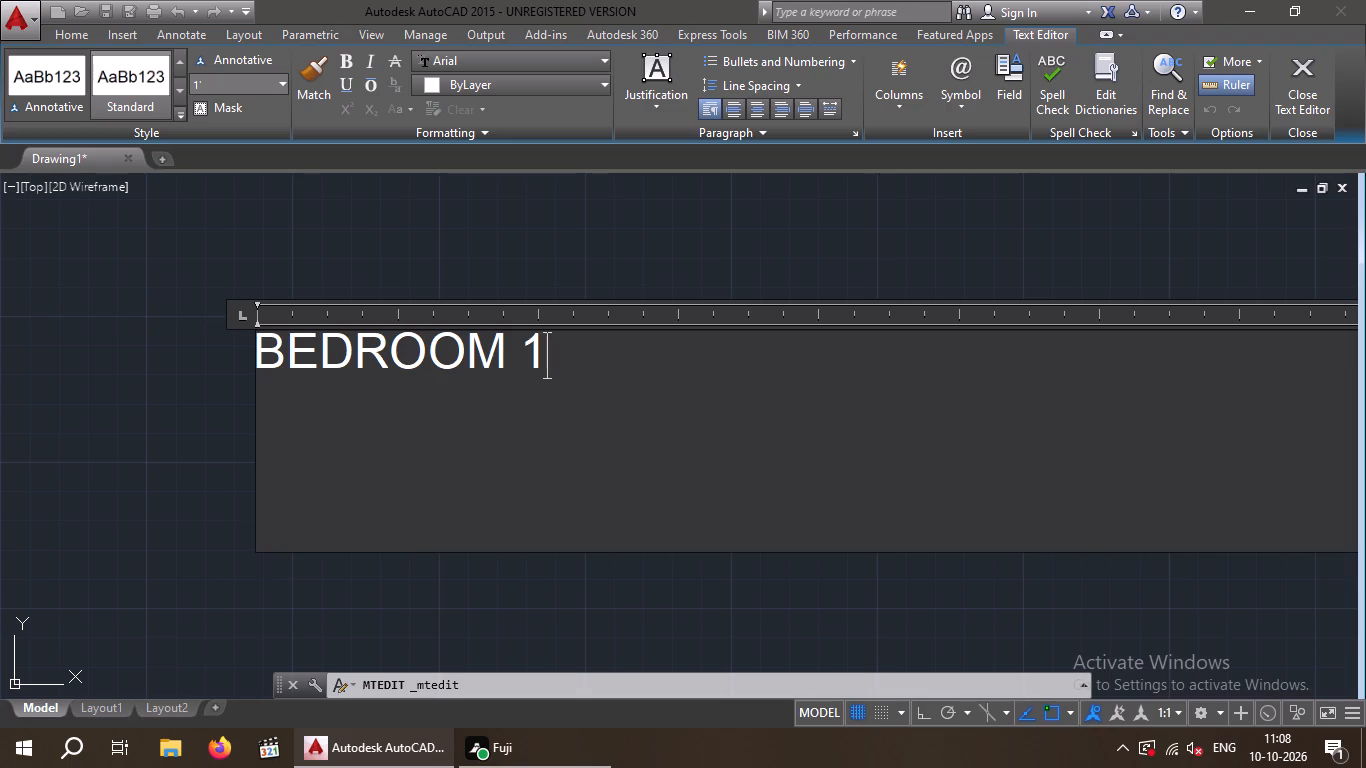
key("Return")
type("13'")
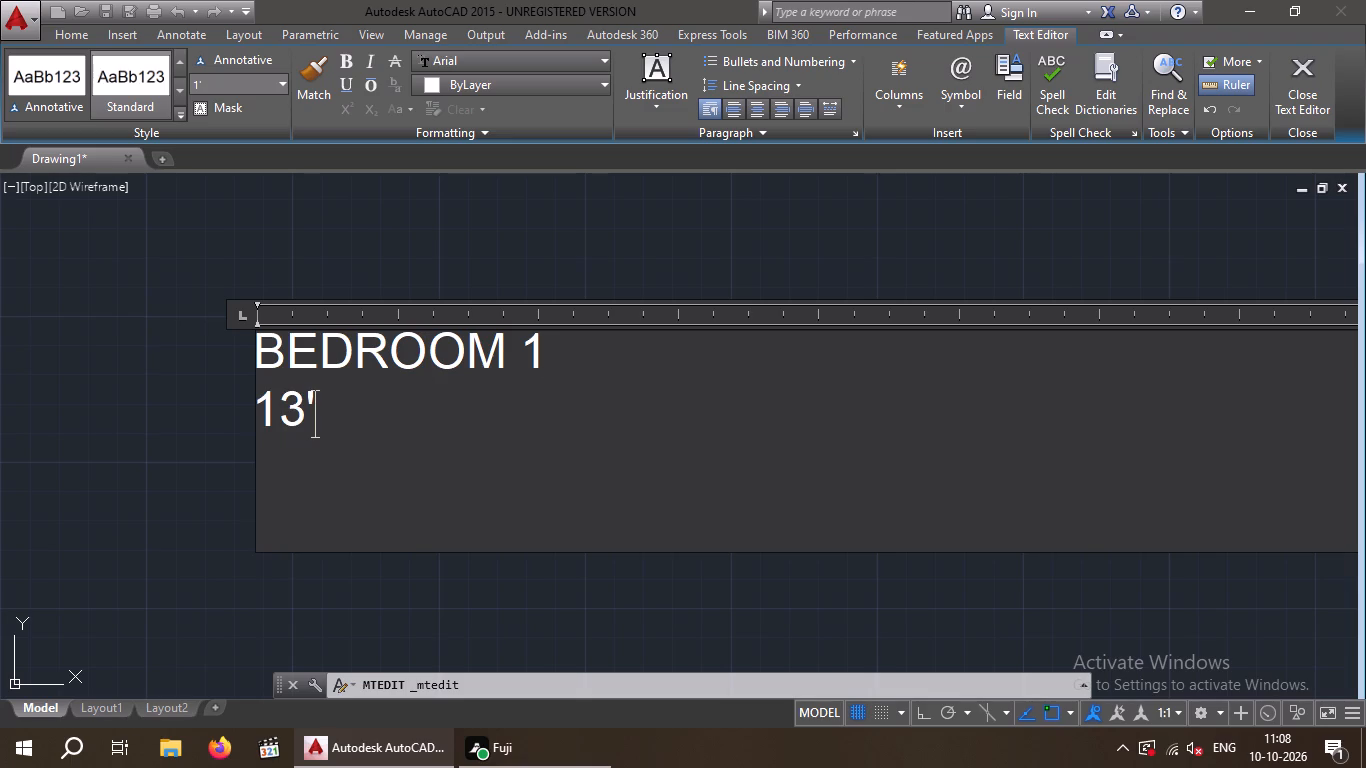
key("x")
type("12'")
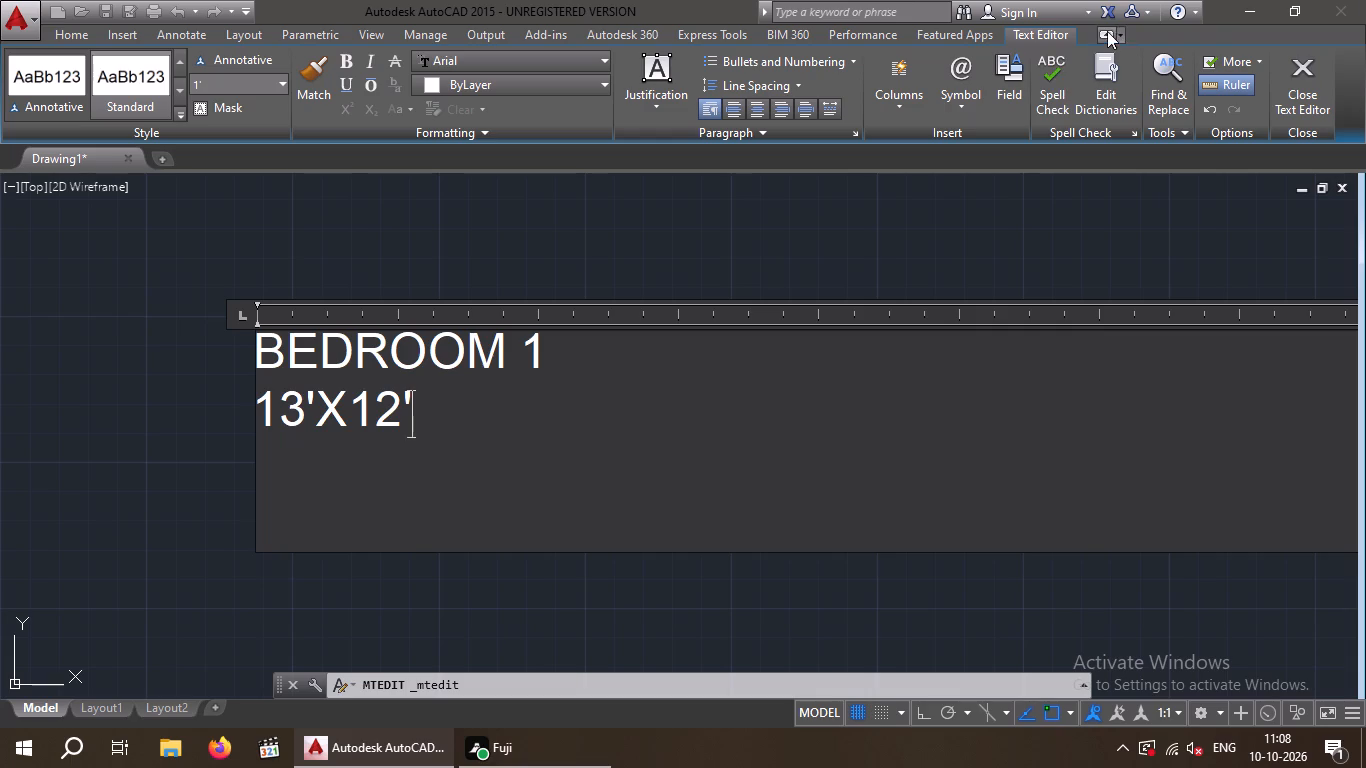
left_click_drag(1304, 73, 1313, 74)
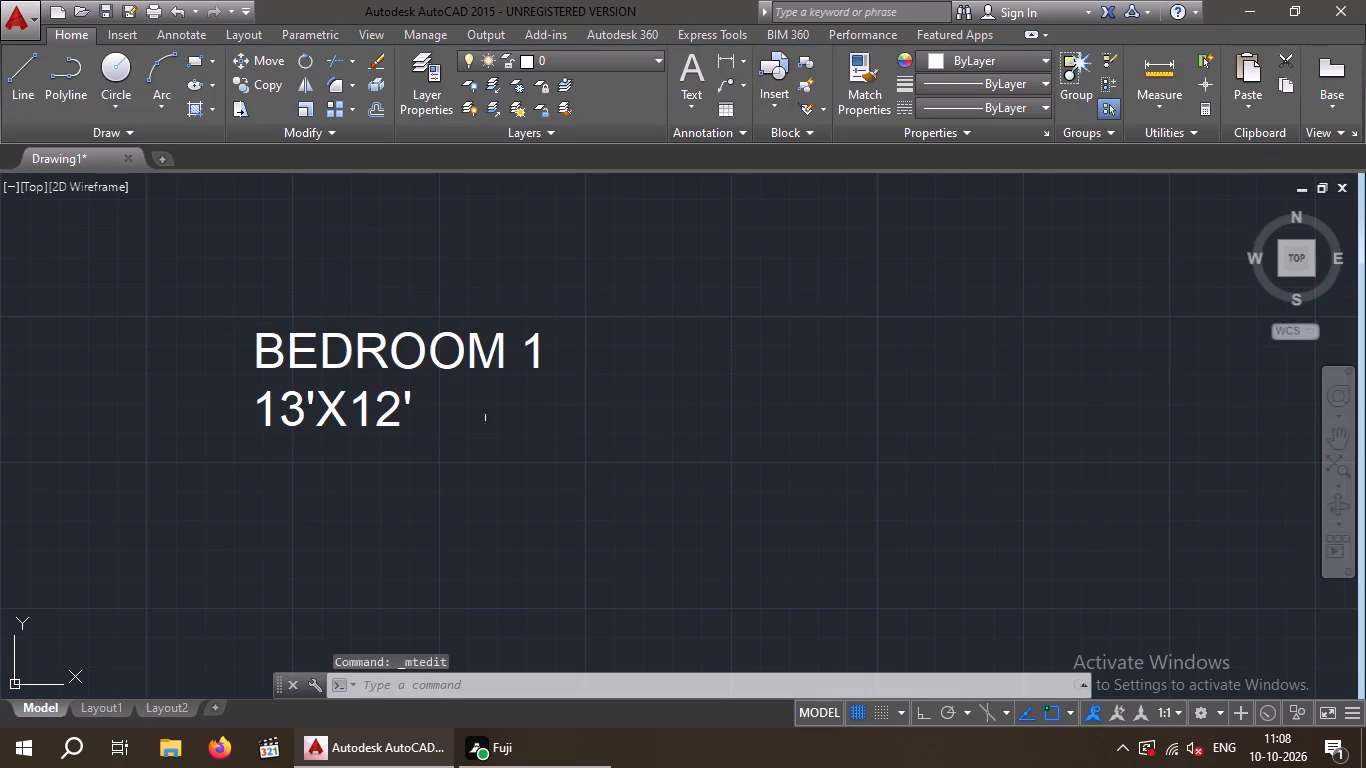
Copy the two-line BEDROOM 1 label into the plan's top-left bedroom, placing it below the bed.
left_click_drag(645, 324, 541, 361)
left_click(231, 442)
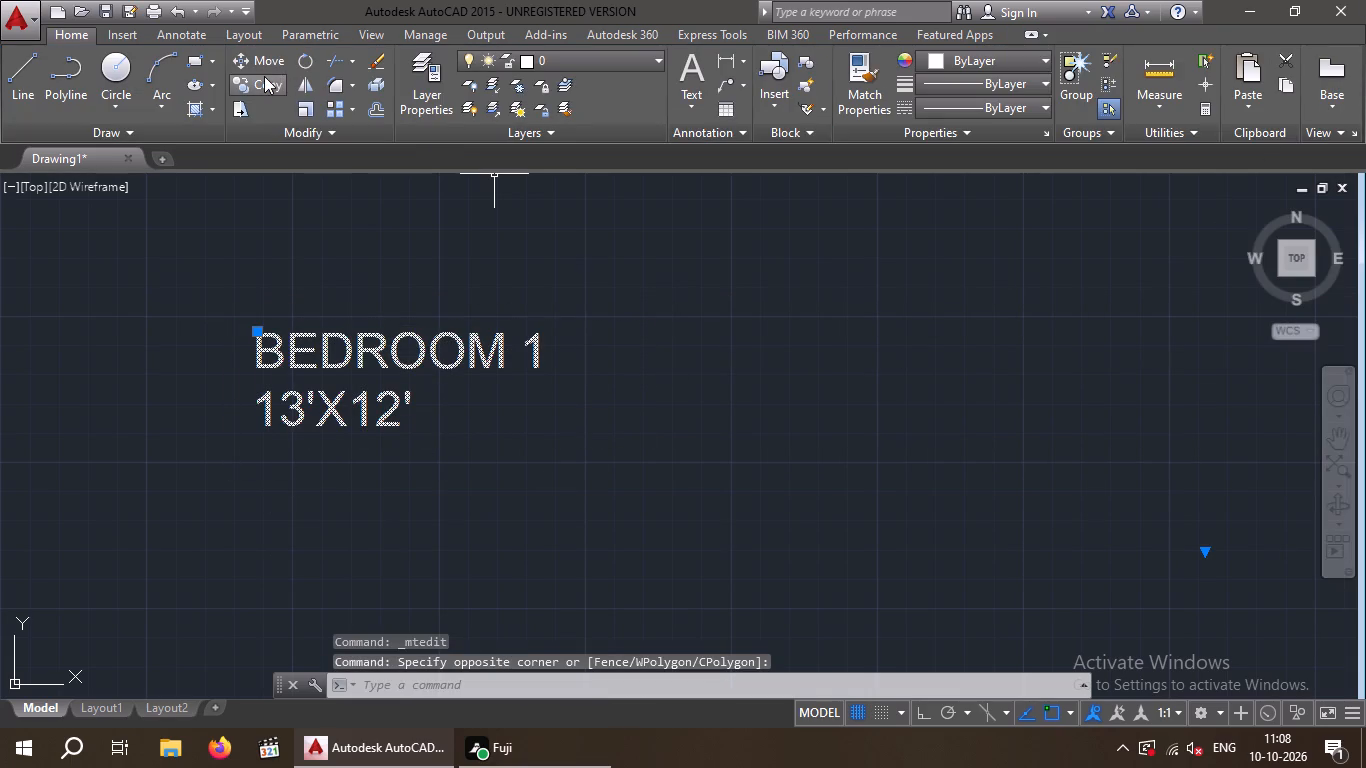
left_click(263, 77)
left_click(249, 417)
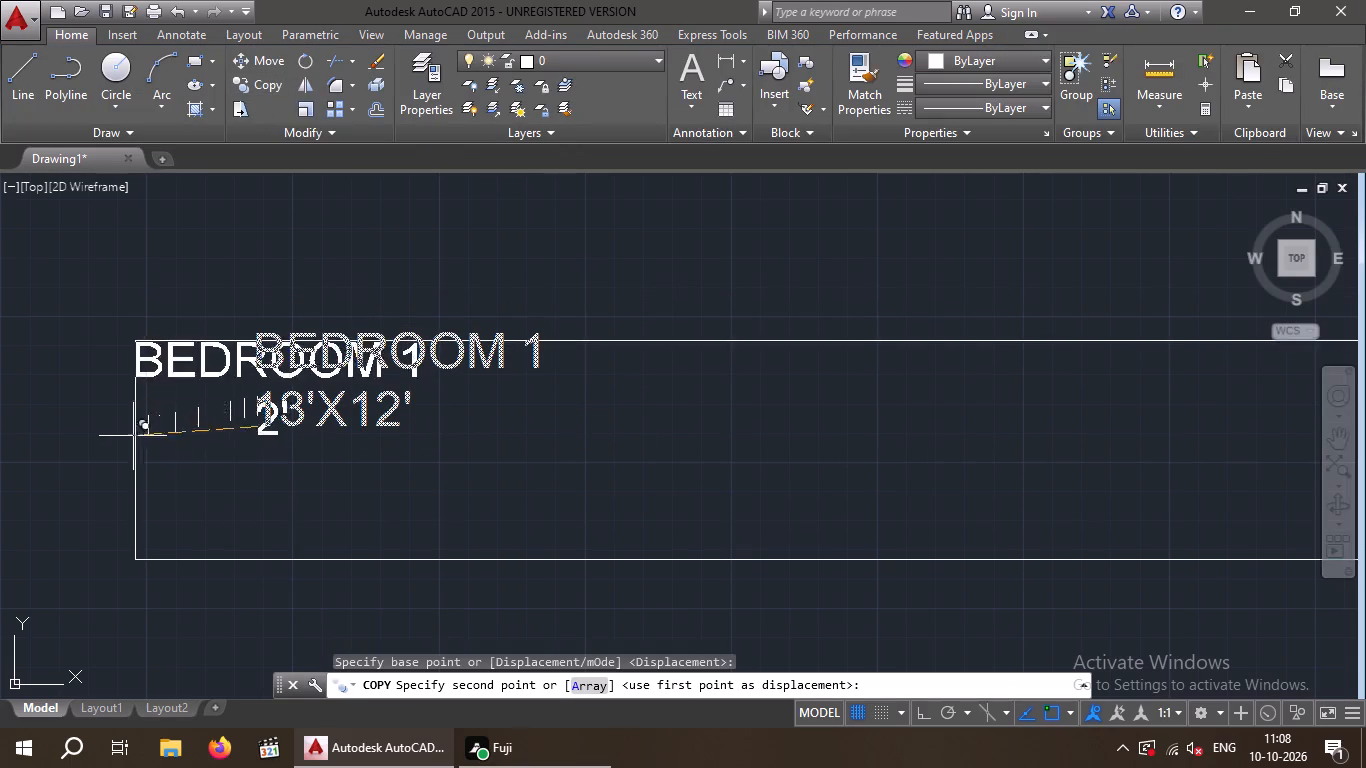
scroll(130, 437, "down", 2)
middle_click_drag(130, 437, 498, 391)
scroll(313, 365, "down", 1)
middle_click_drag(313, 365, 1015, 349)
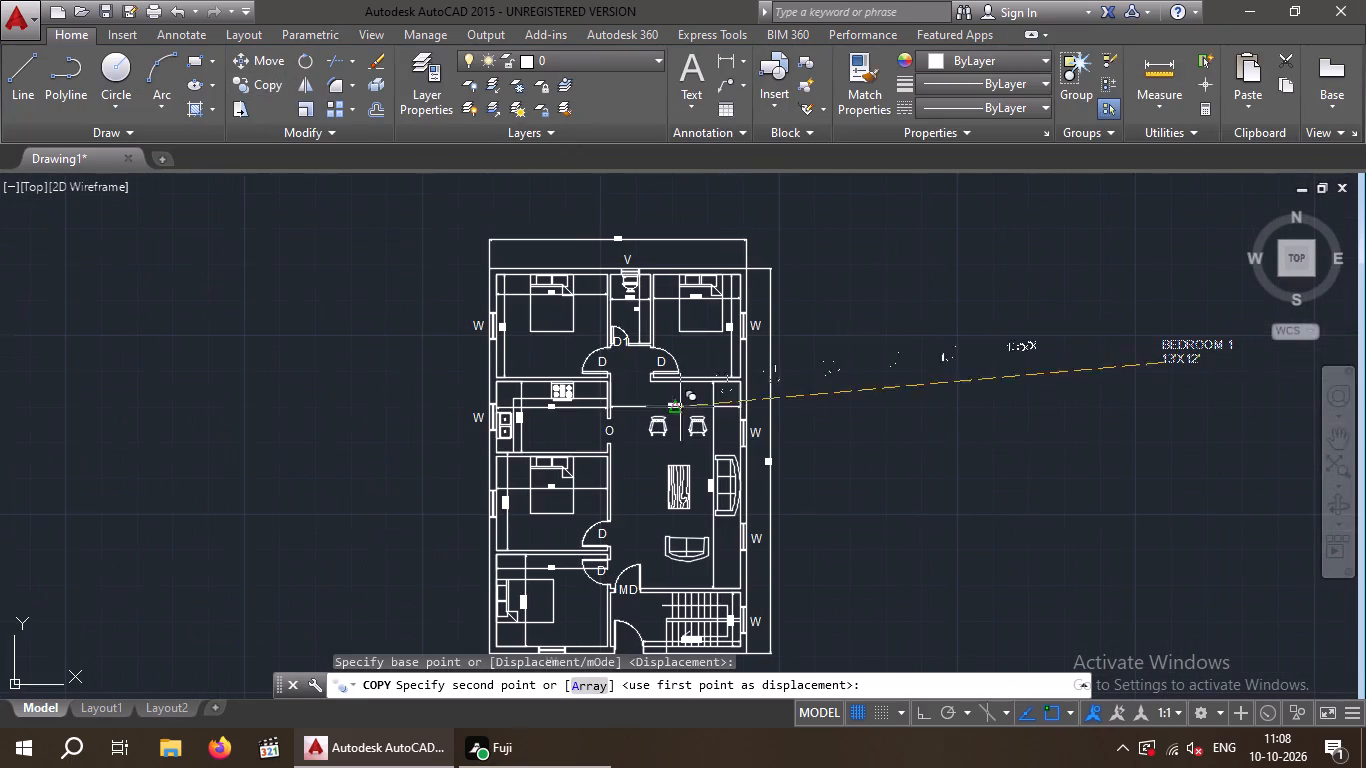
scroll(522, 360, "up", 4)
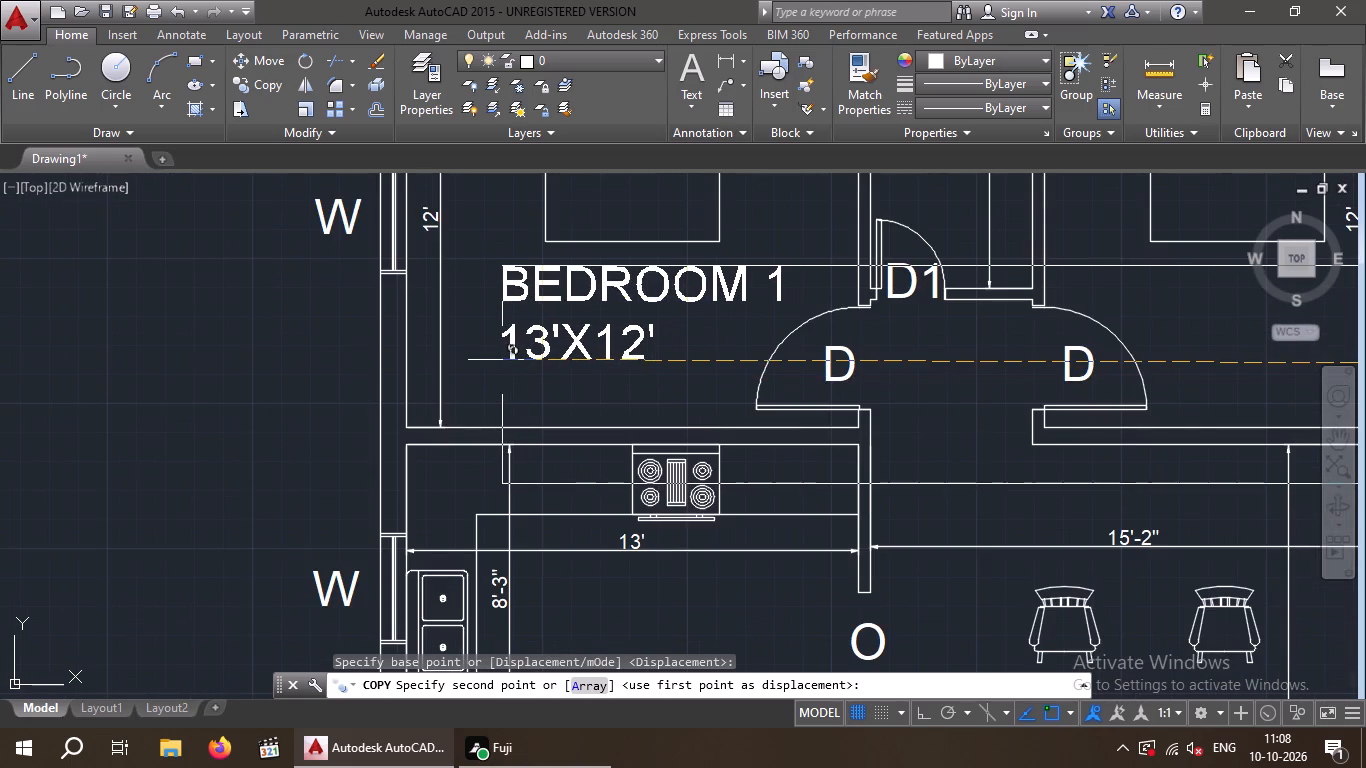
left_click(502, 360)
scroll(668, 412, "down", 2)
middle_click_drag(654, 395, 279, 337)
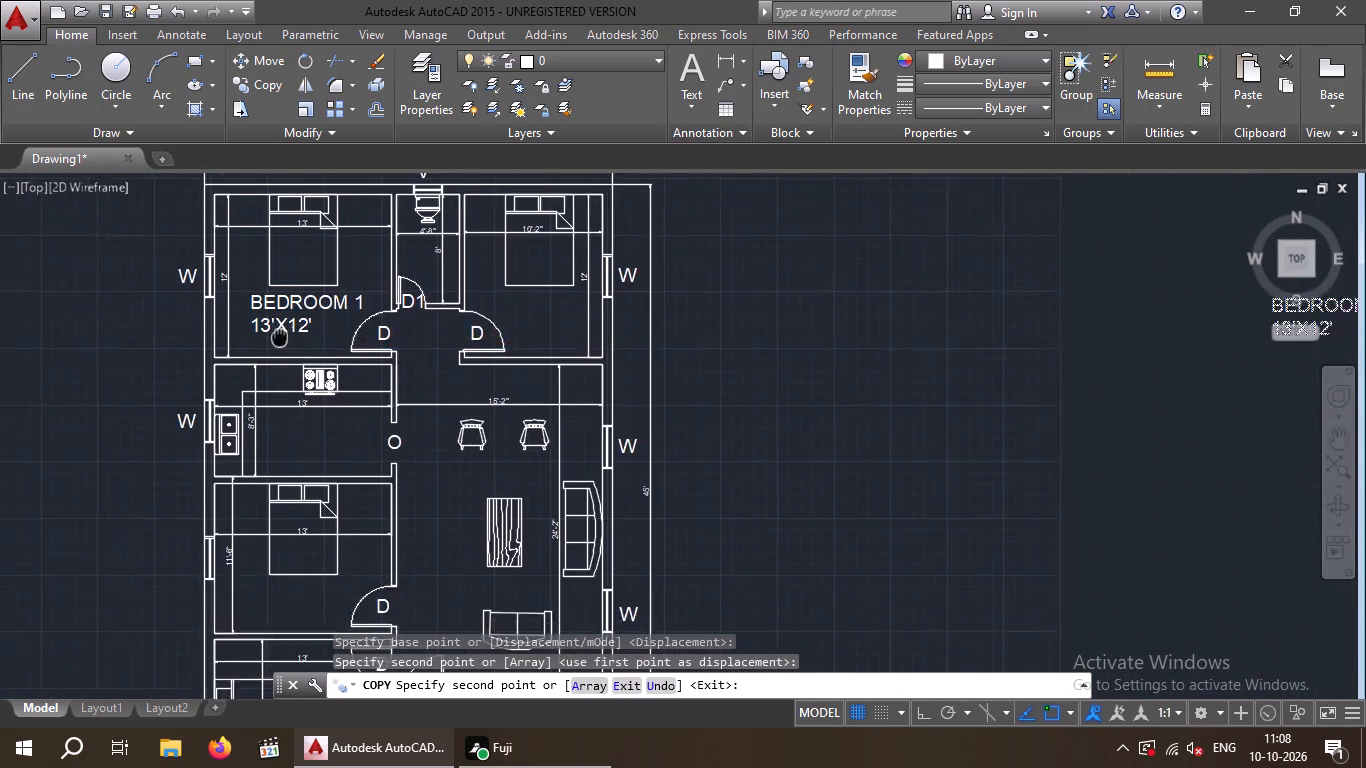
middle_click_drag(279, 337, 105, 337)
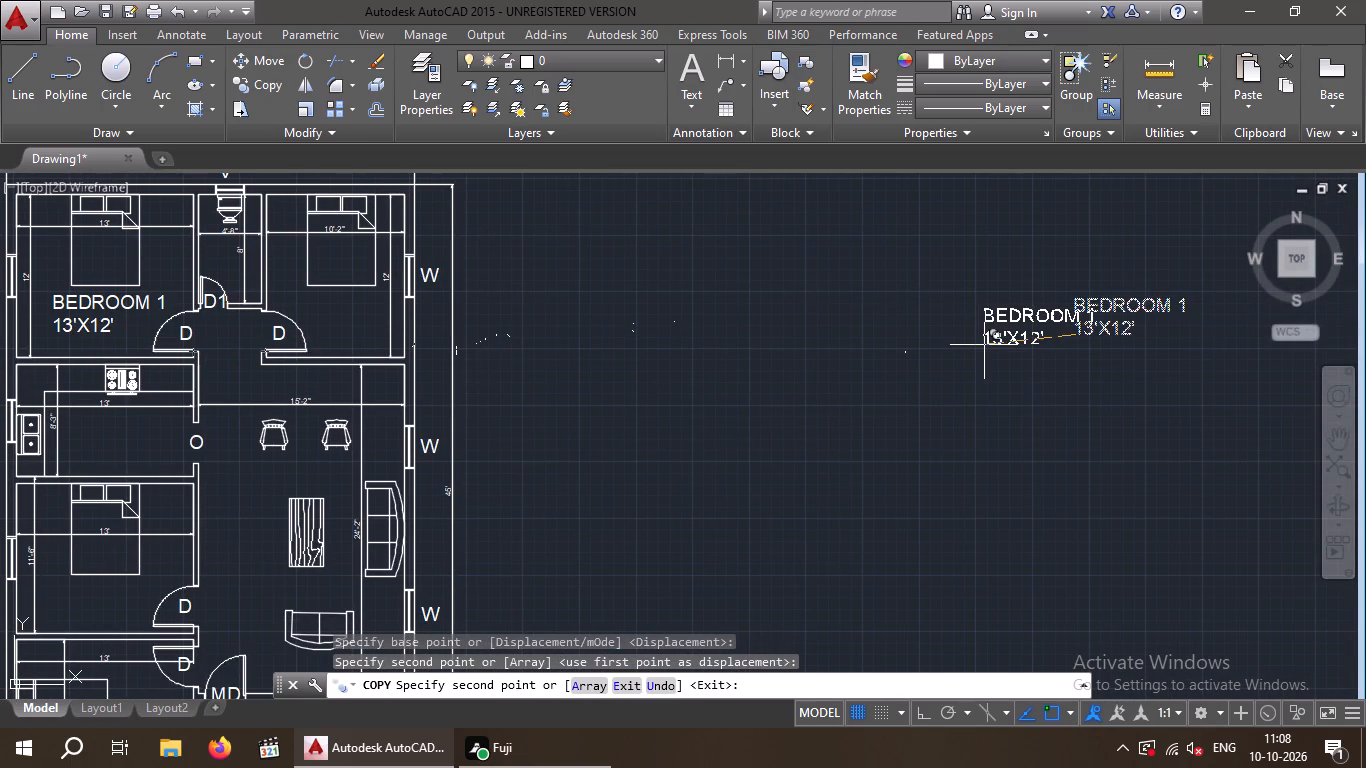
key("Escape")
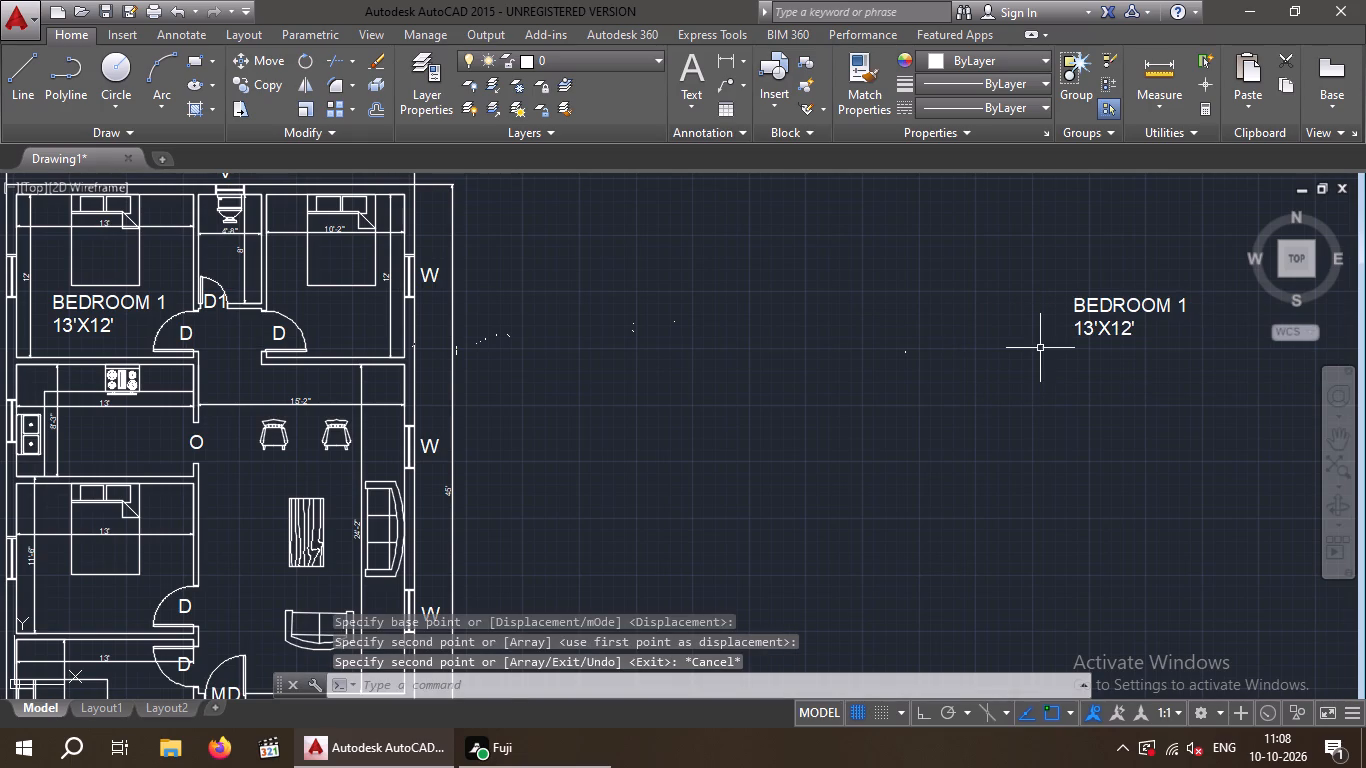
Change the label text beside the plan to BEDROOM 2 with the size 10'2"X12' and close the text editing.
double_click(1110, 322)
scroll(1160, 319, "up", 2)
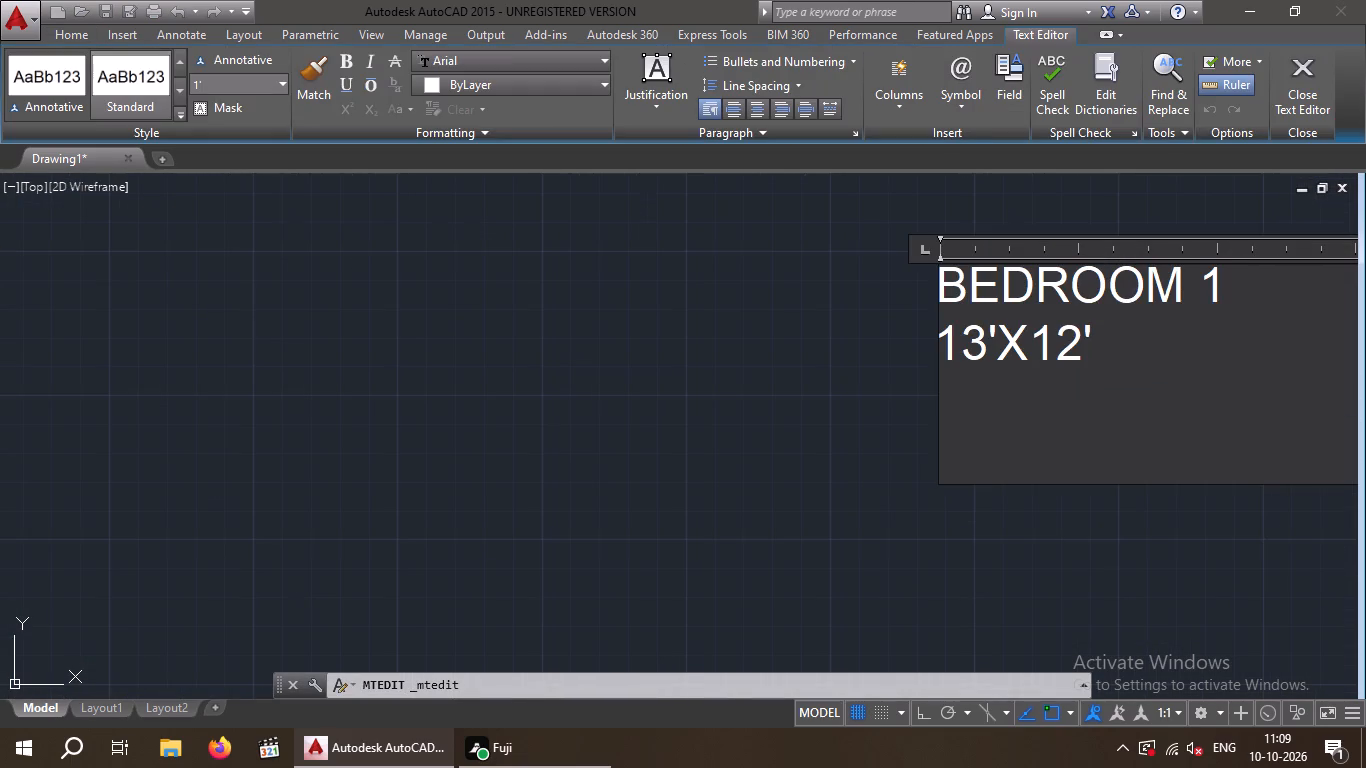
left_click(1227, 289)
key("BackSpace")
key("2")
left_click(984, 350)
key("BackSpace")
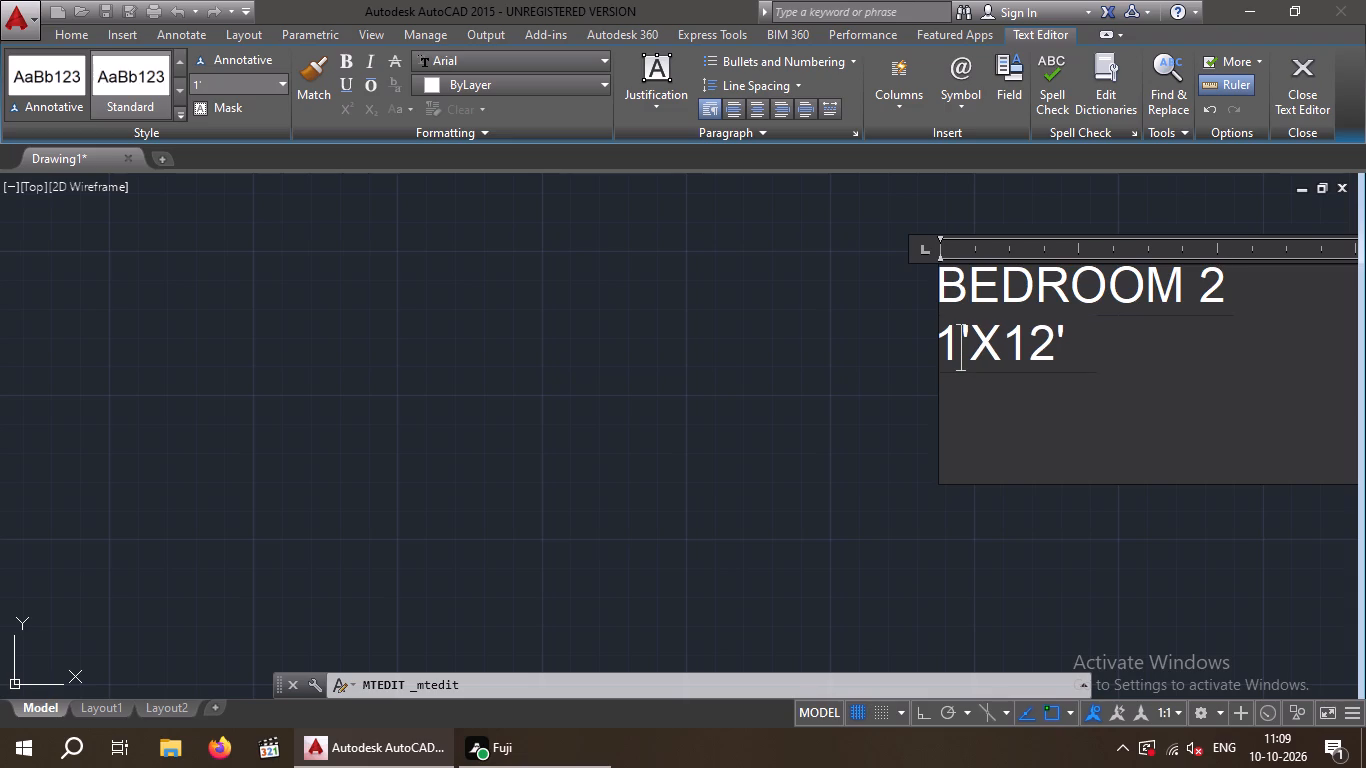
key("0")
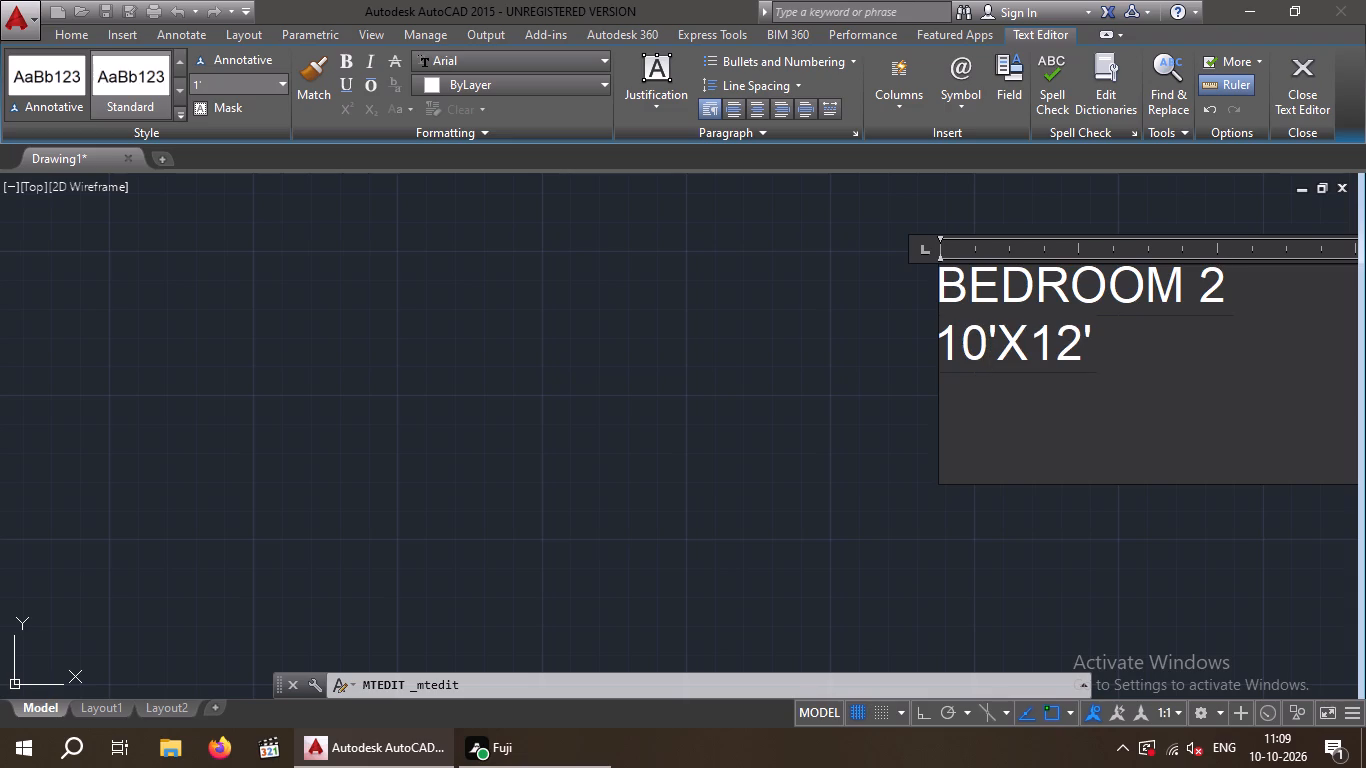
key("Right")
type("2\"")
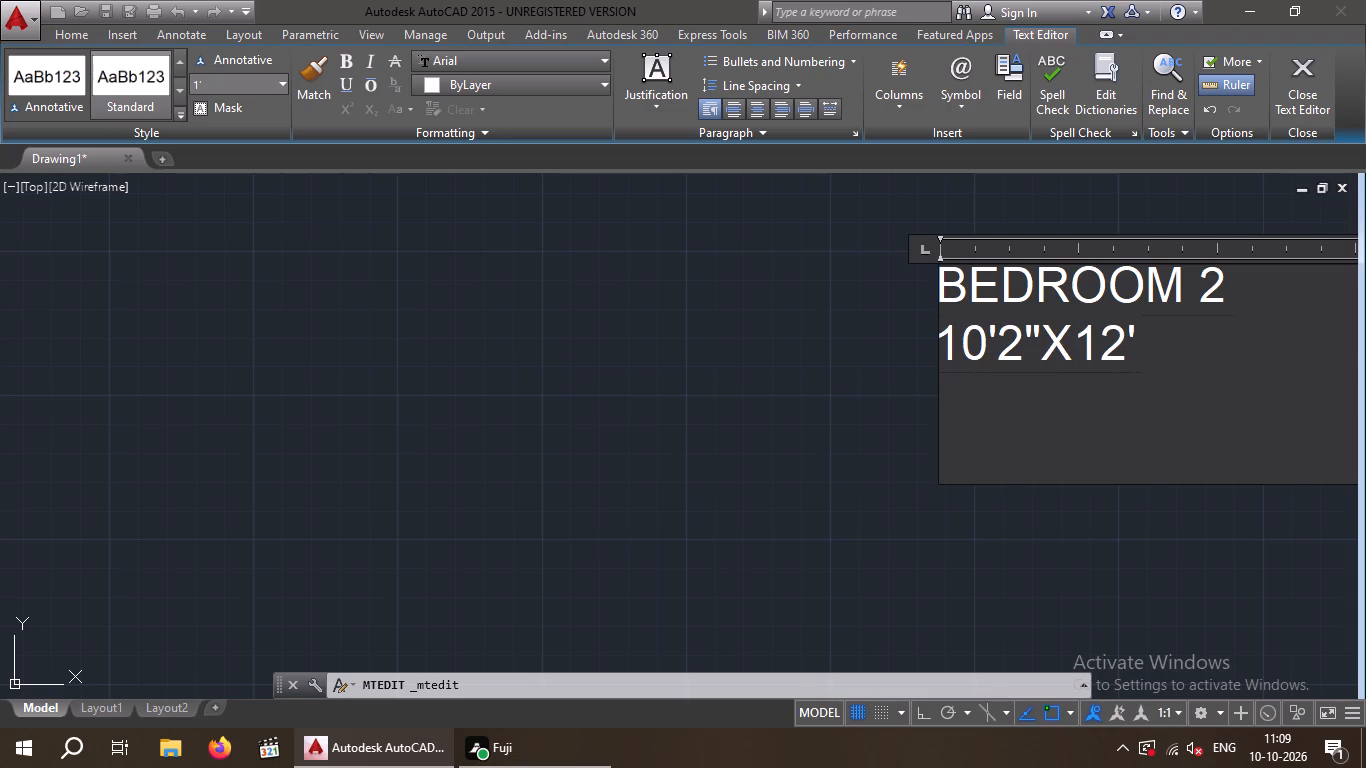
left_click(1305, 97)
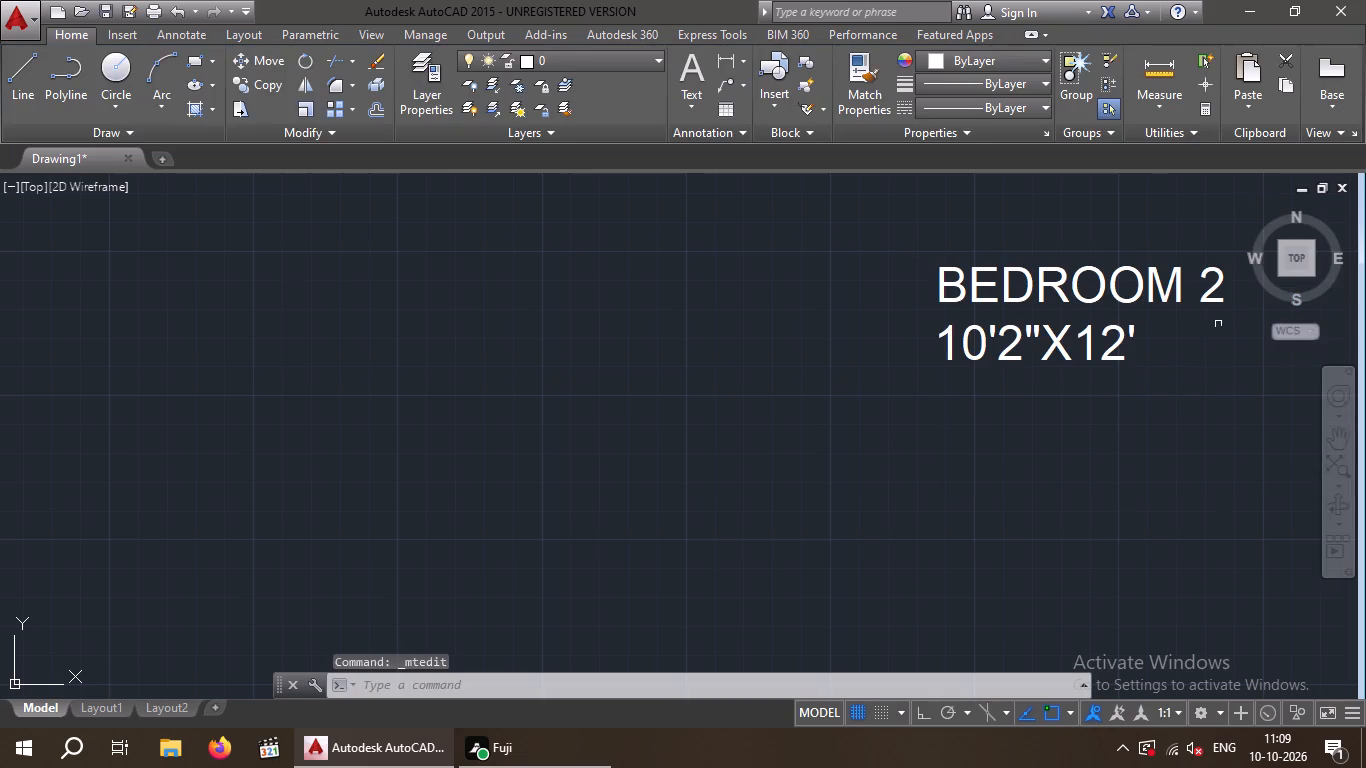
Copy the BEDROOM 2 label from beside the plan into the plan's top-right bedroom, over the lower part of the bed.
left_click_drag(1259, 306, 1018, 361)
scroll(1157, 371, "down", 2)
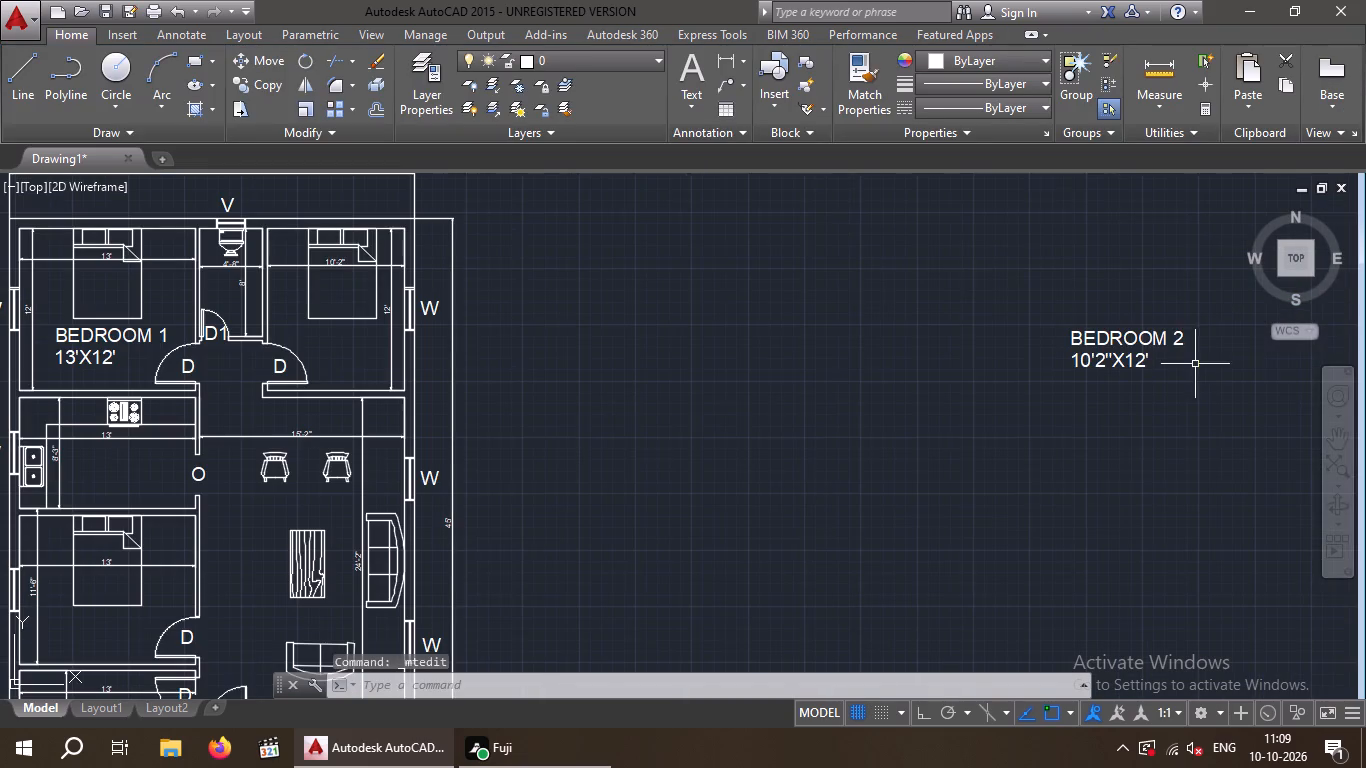
left_click_drag(1204, 353, 1087, 380)
left_click(1042, 382)
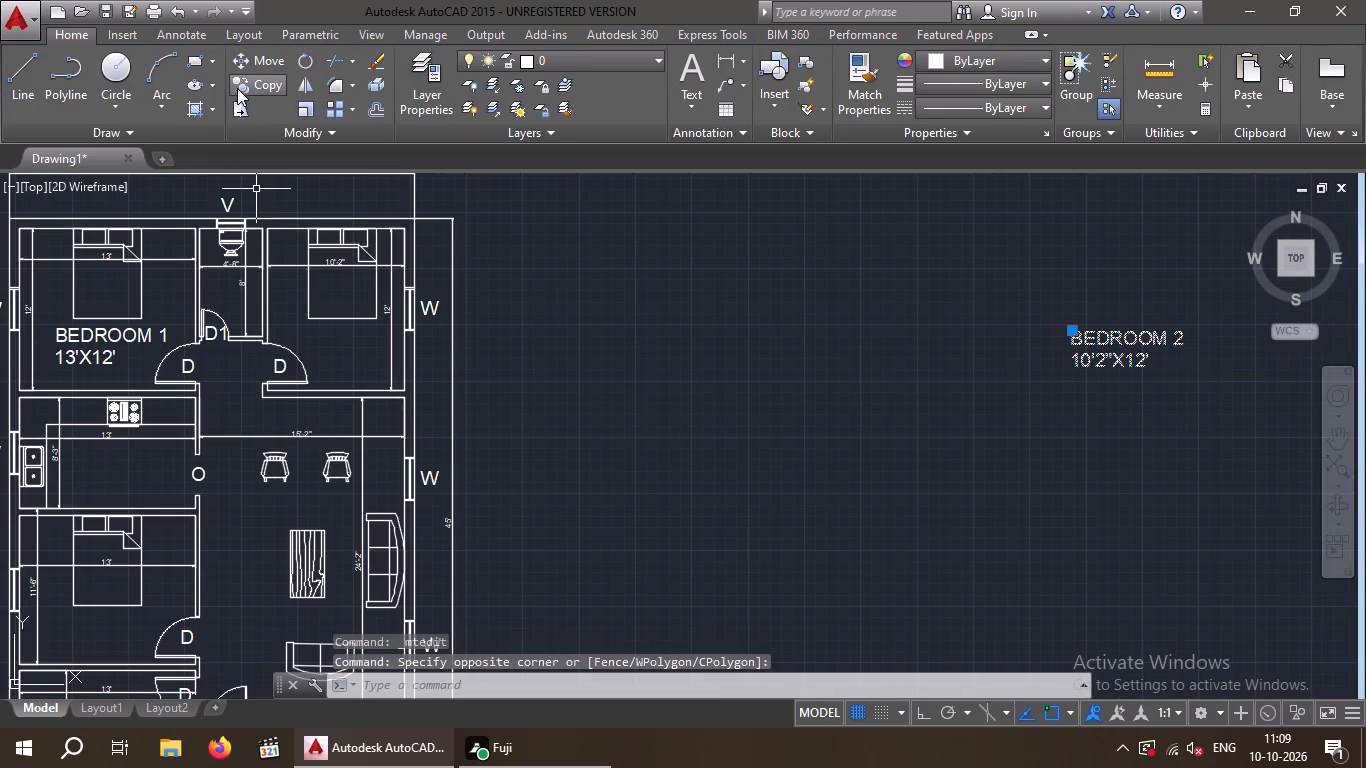
left_click(244, 83)
left_click(1076, 362)
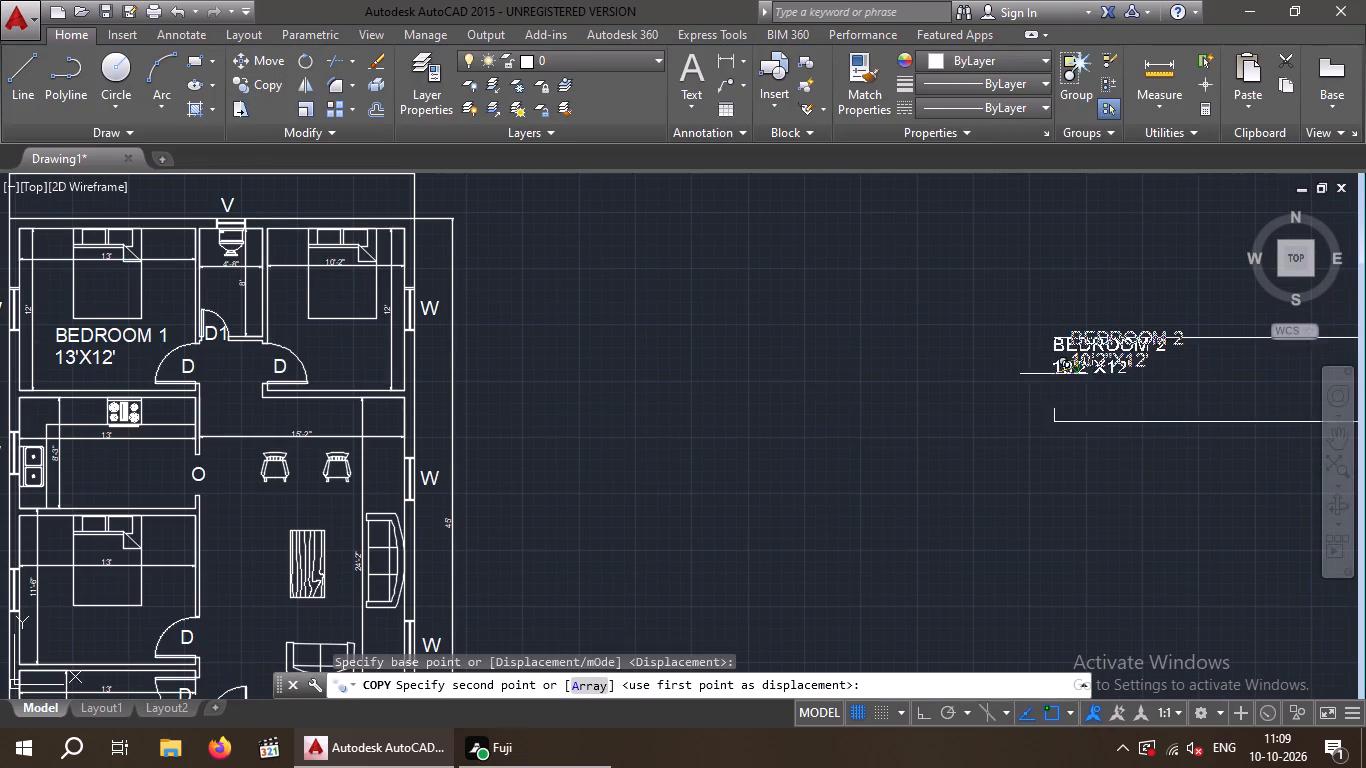
scroll(289, 366, "up", 1)
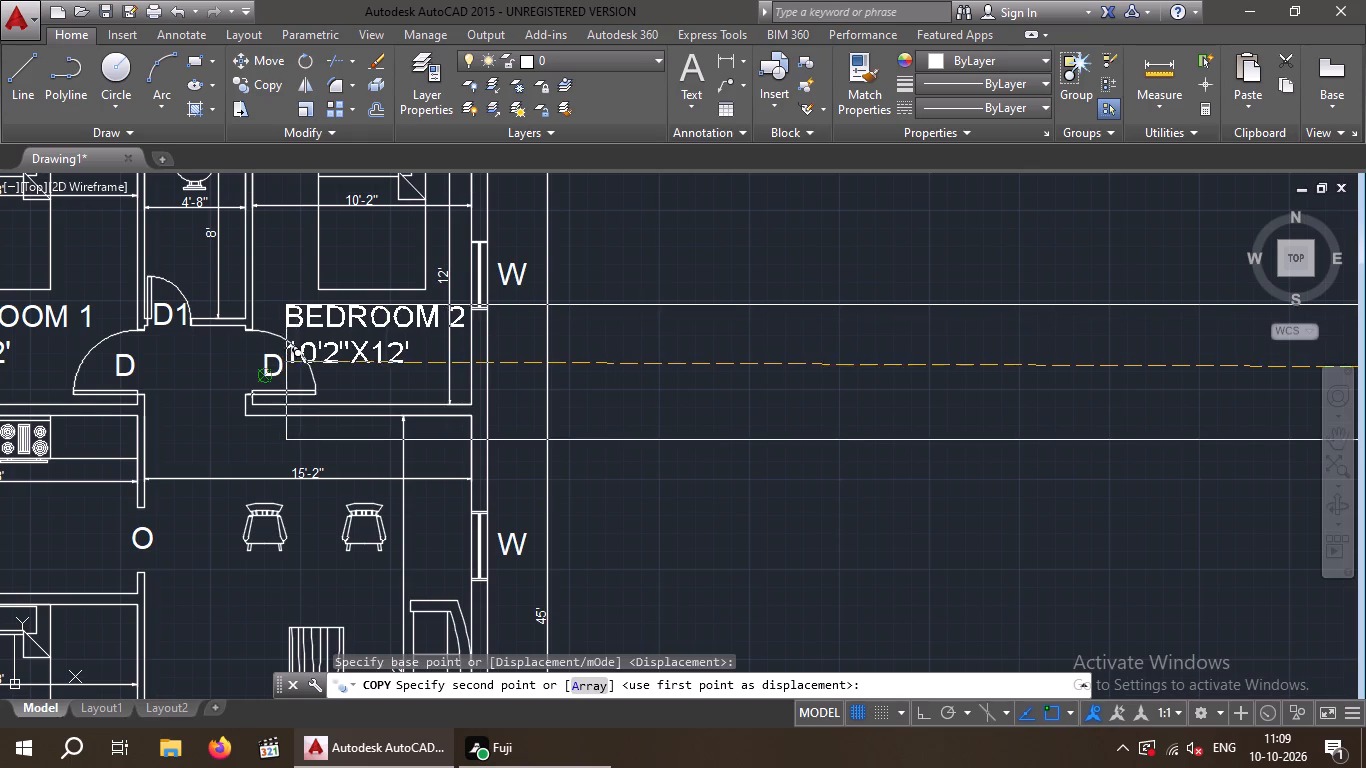
left_click(264, 312)
scroll(924, 450, "down", 1)
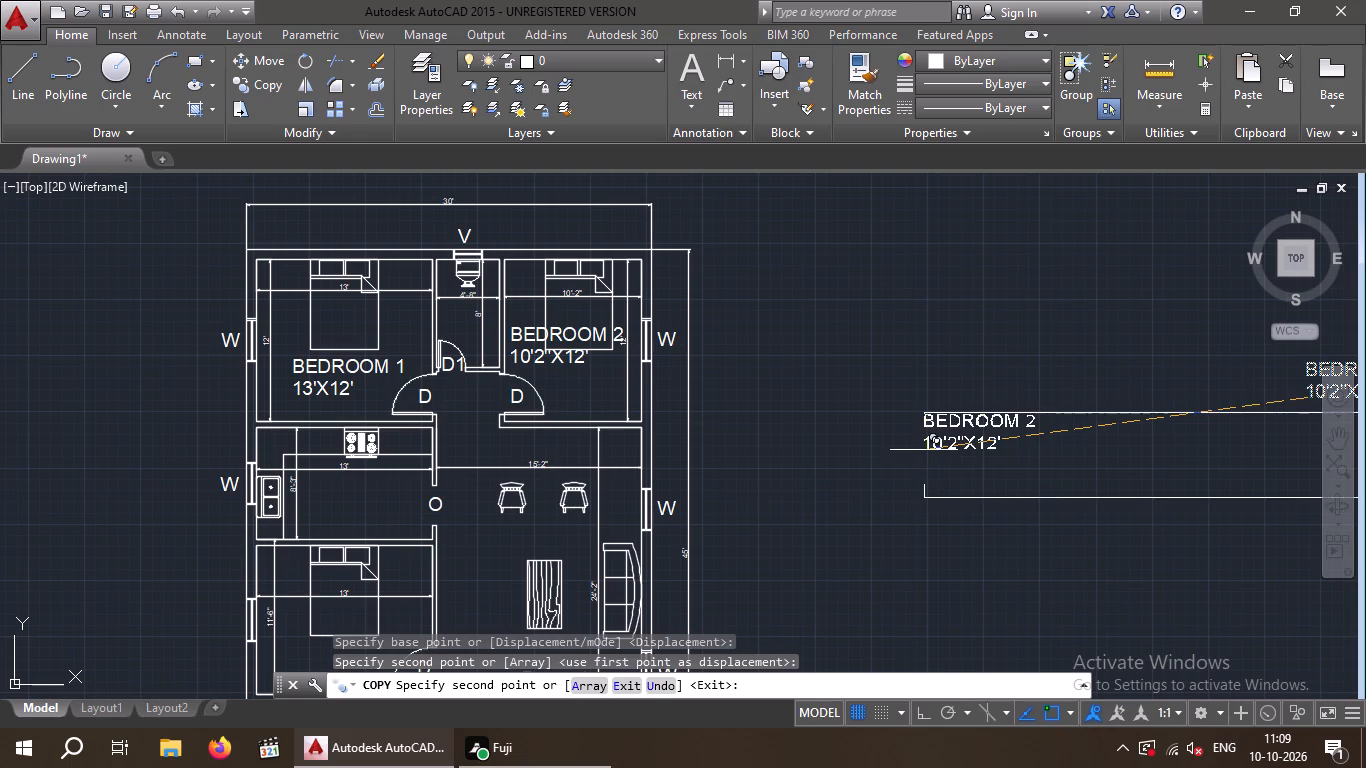
key("Escape")
key("Escape")
Delete the width and length dimensions inside Bedroom 1 and Bedroom 2, four dimensions in all.
scroll(356, 298, "up", 1)
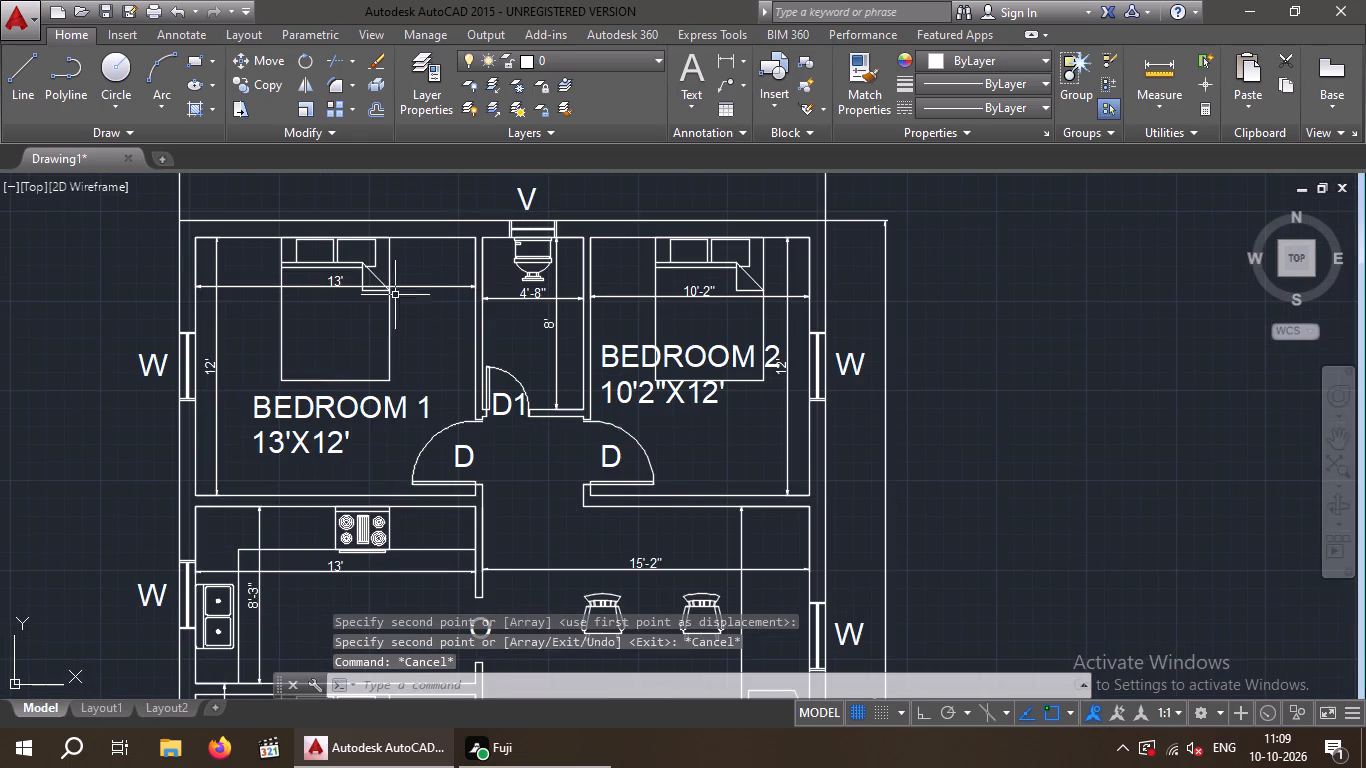
left_click(415, 286)
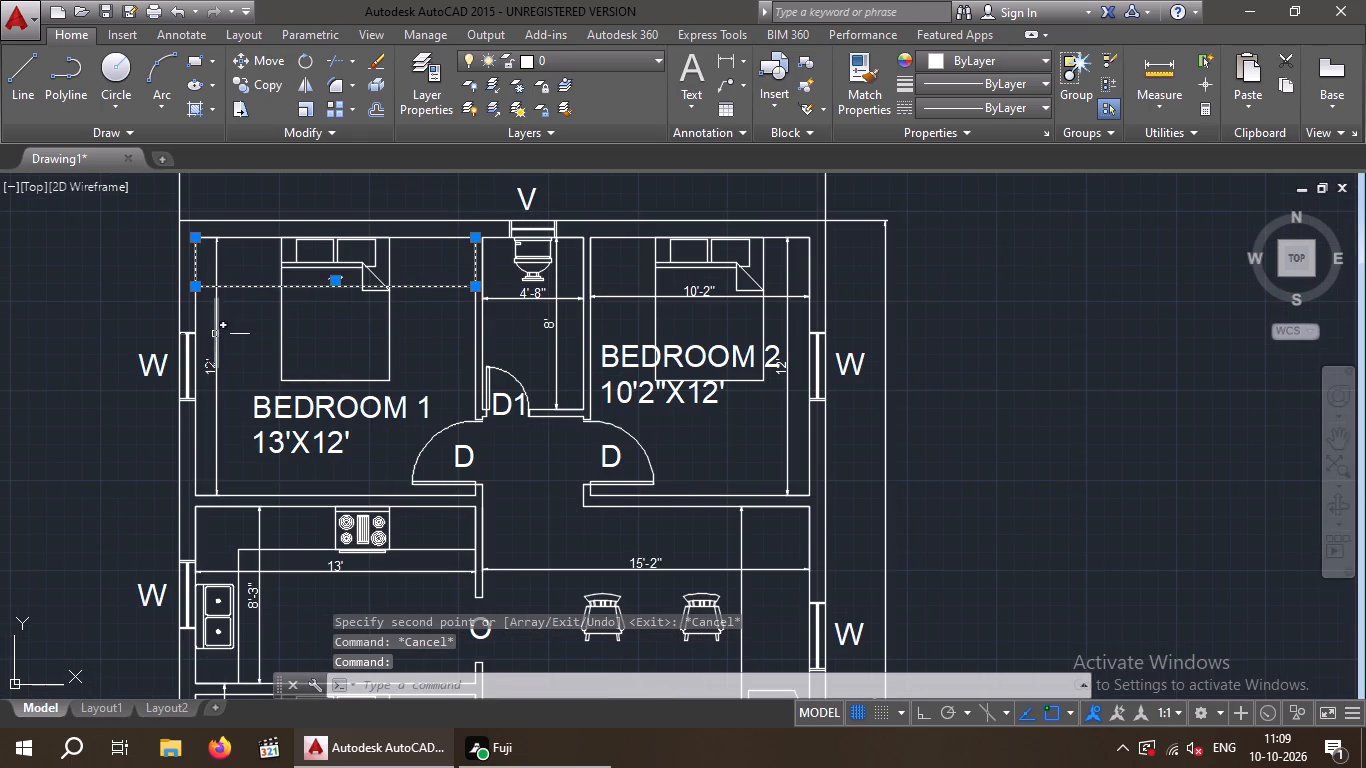
left_click(214, 335)
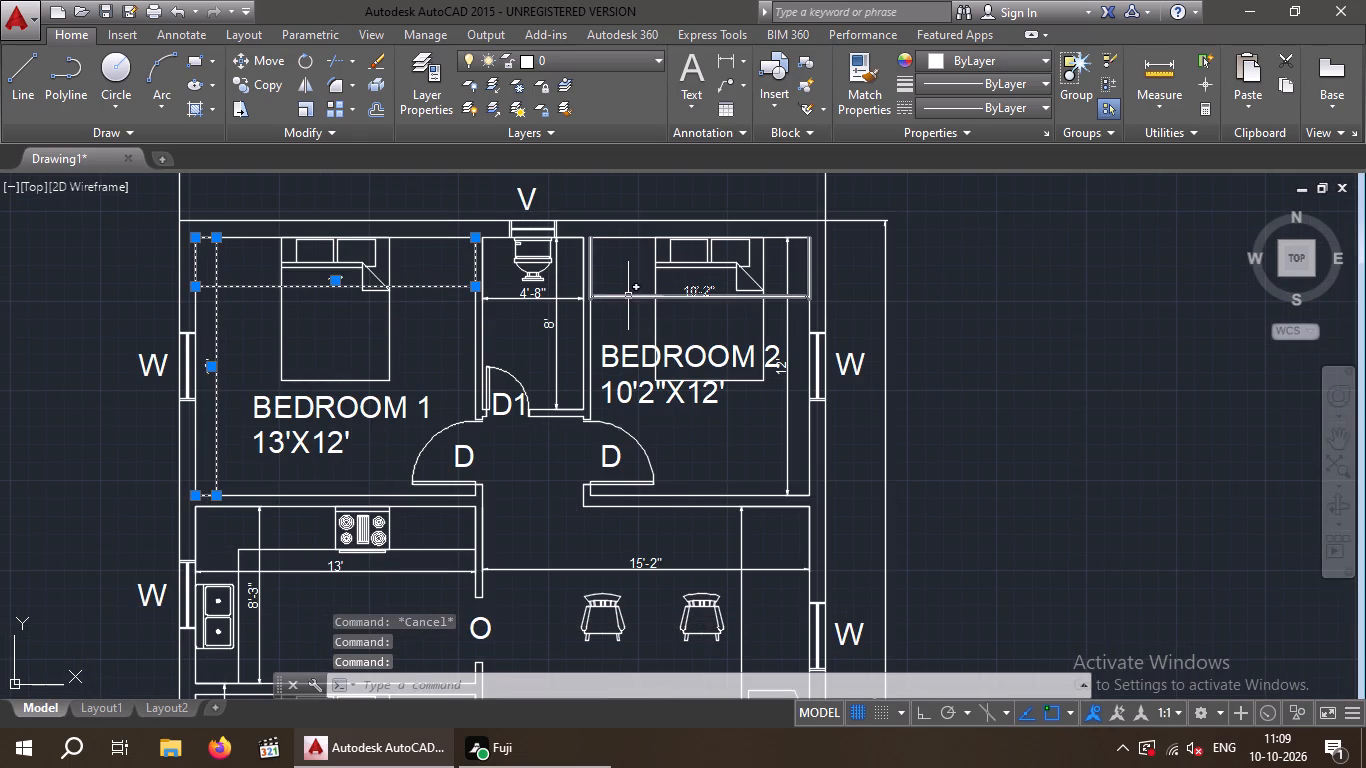
left_click(628, 296)
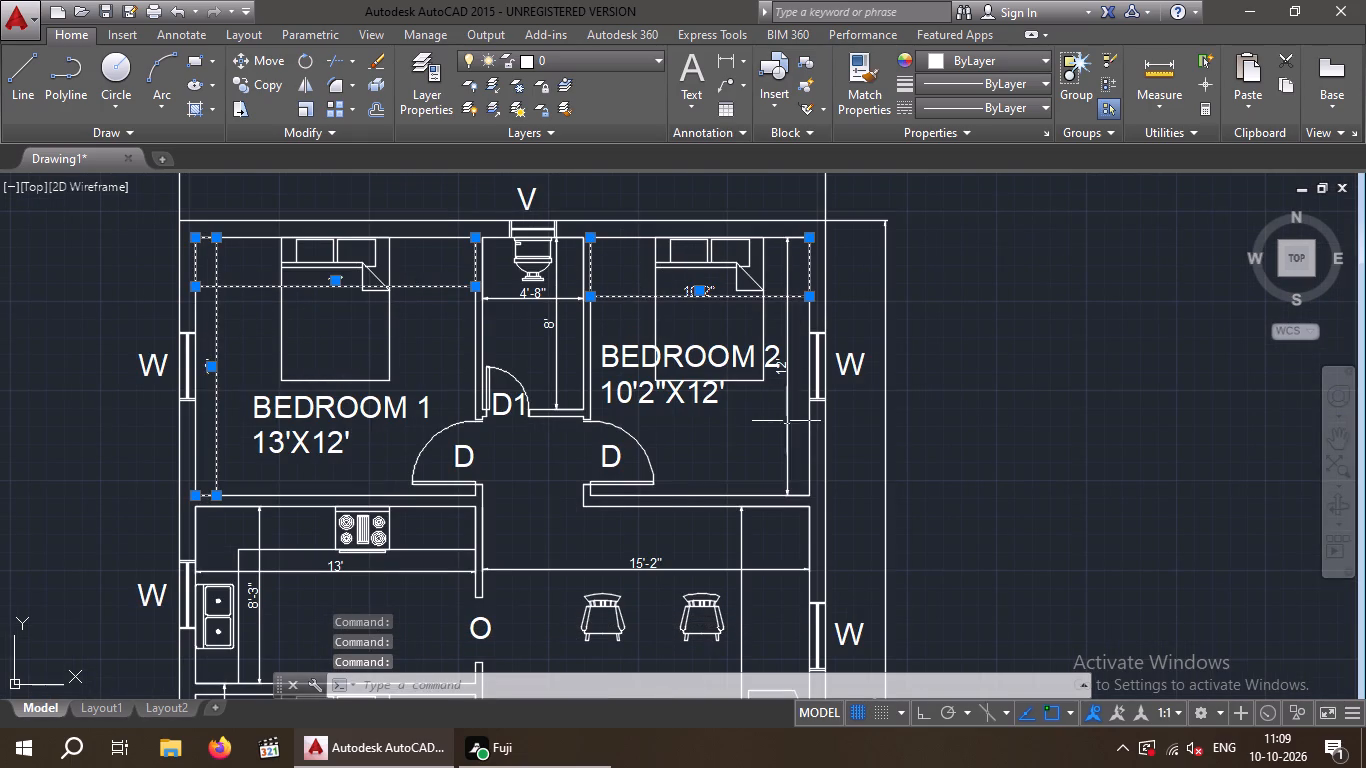
left_click(787, 421)
key("Delete")
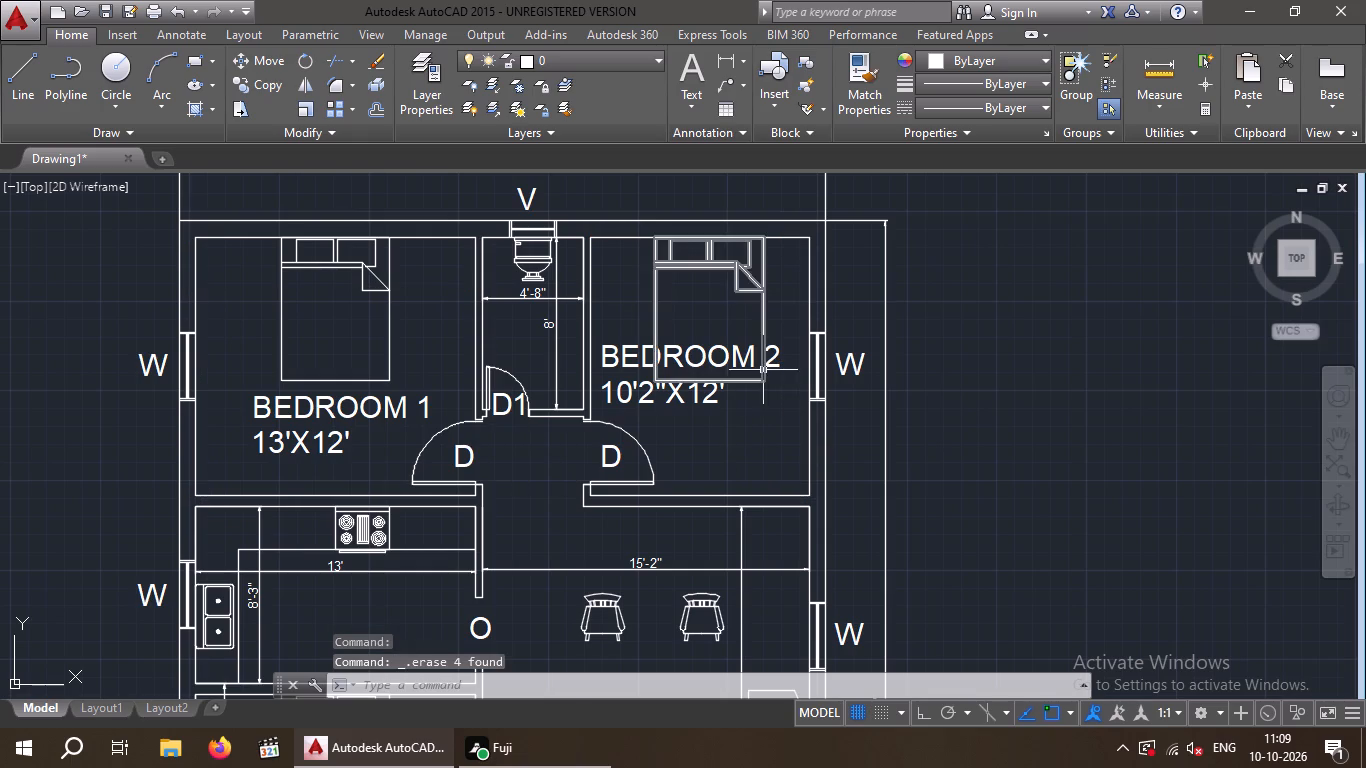
Reopen the label beside the plan for editing and change its room name to BEDROOM 3.
scroll(751, 375, "down", 1)
middle_click_drag(763, 406, 508, 271)
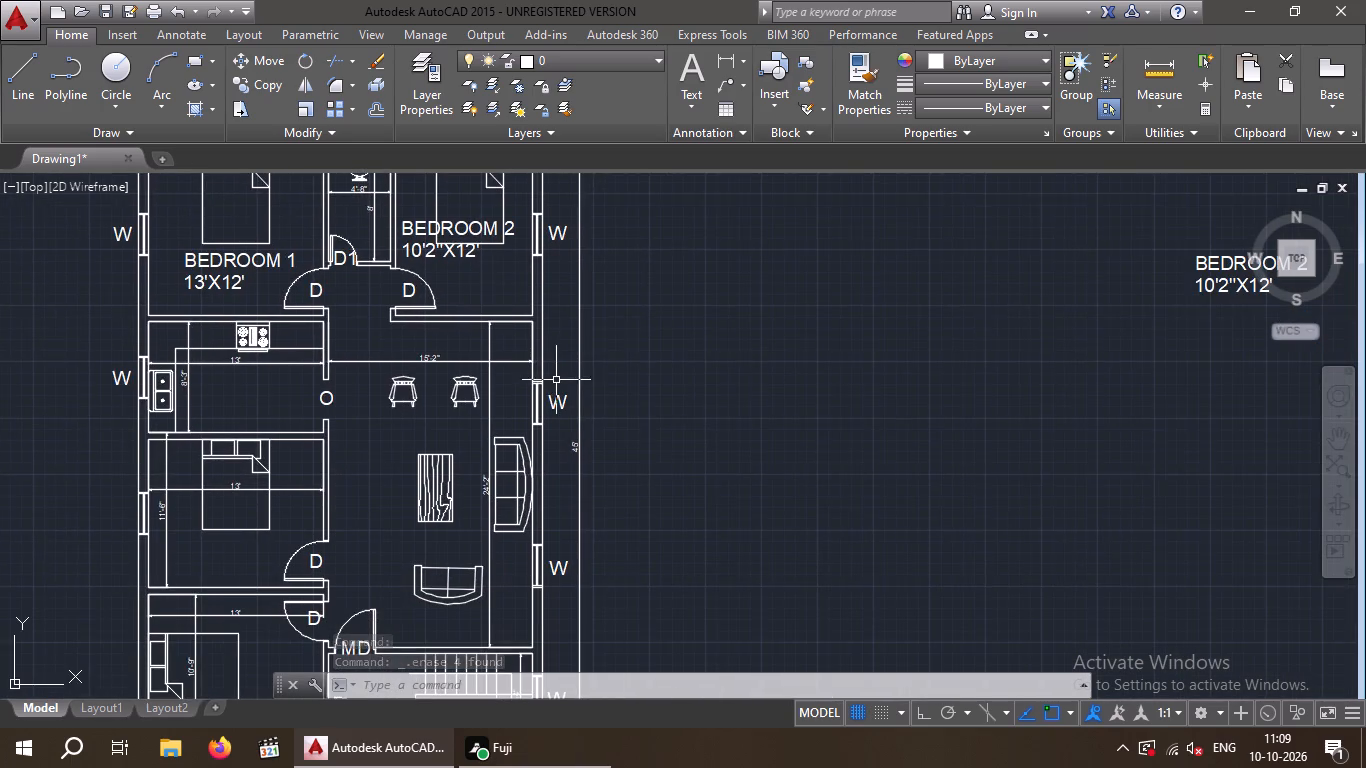
middle_click_drag(548, 378, 521, 251)
middle_click_drag(746, 393, 592, 475)
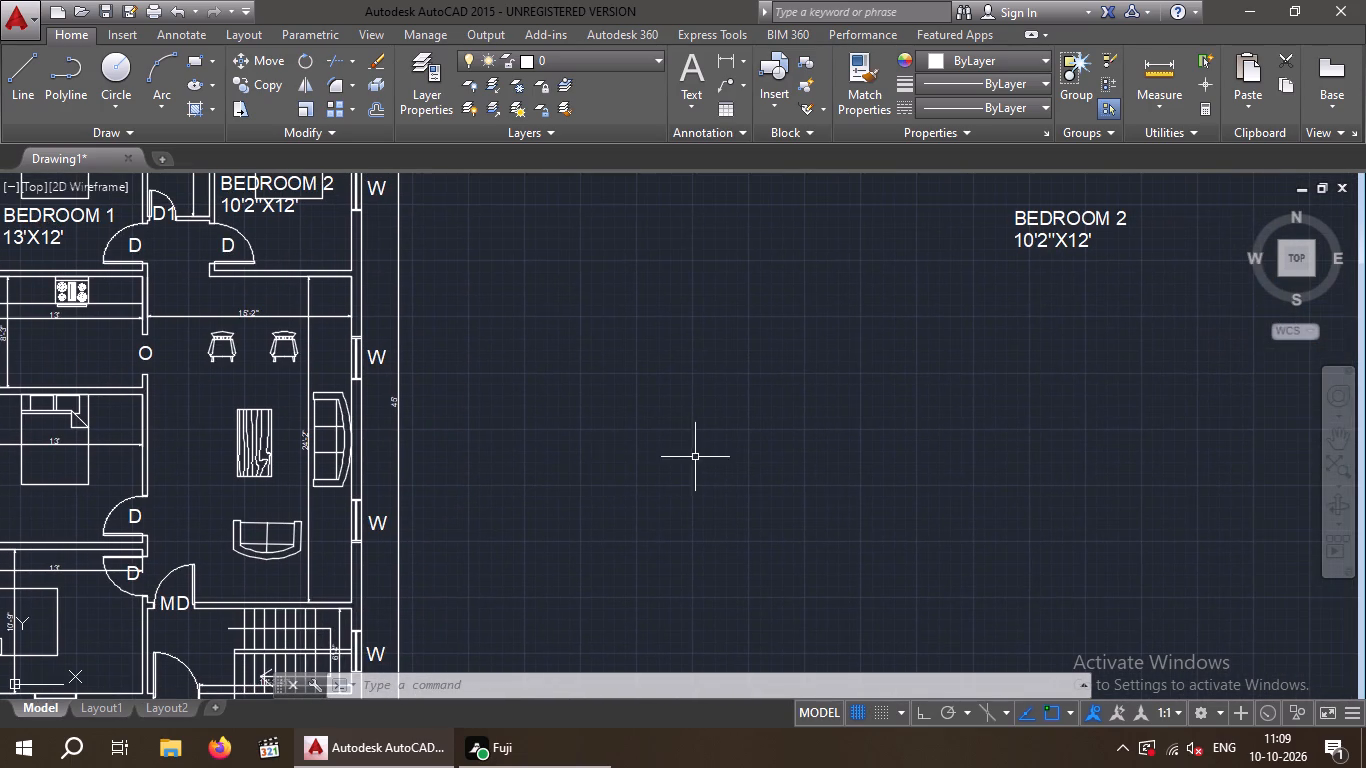
middle_click_drag(707, 451, 774, 442)
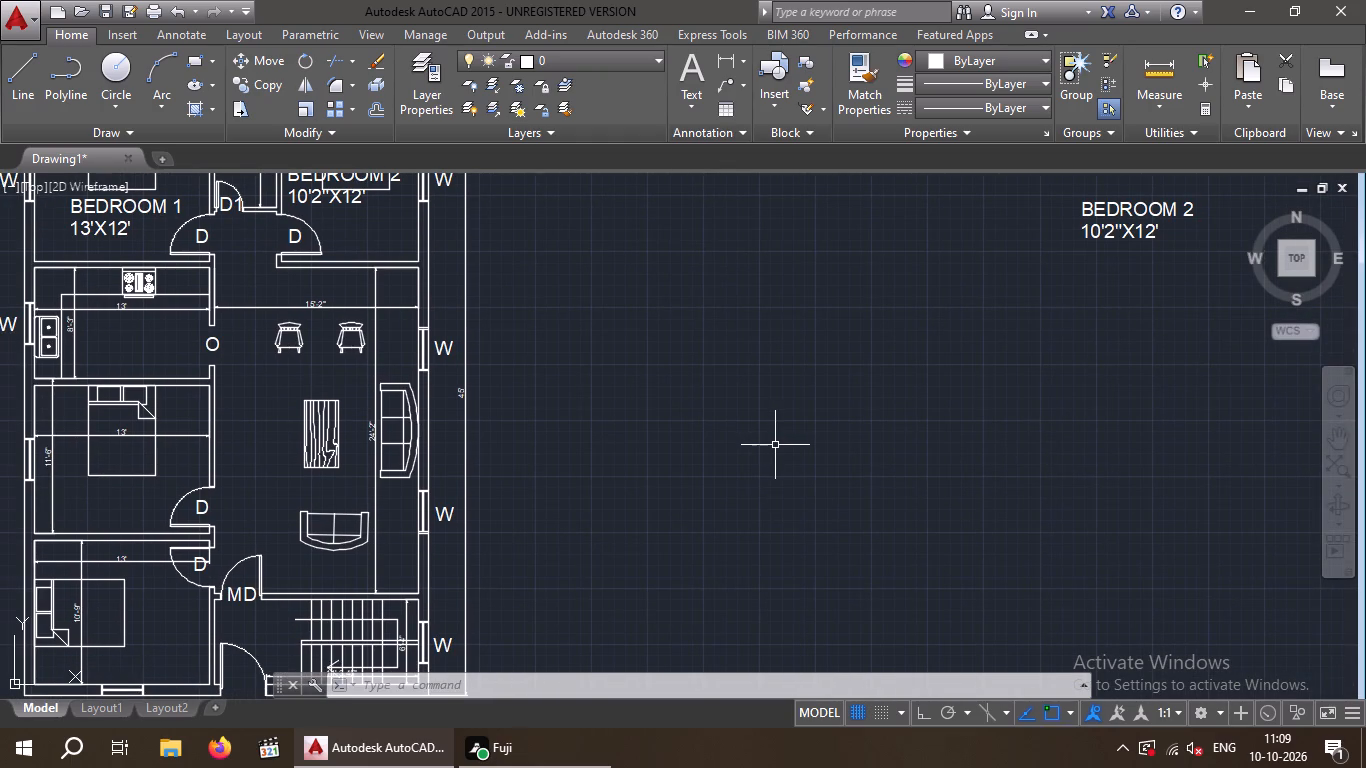
middle_click_drag(775, 443, 676, 460)
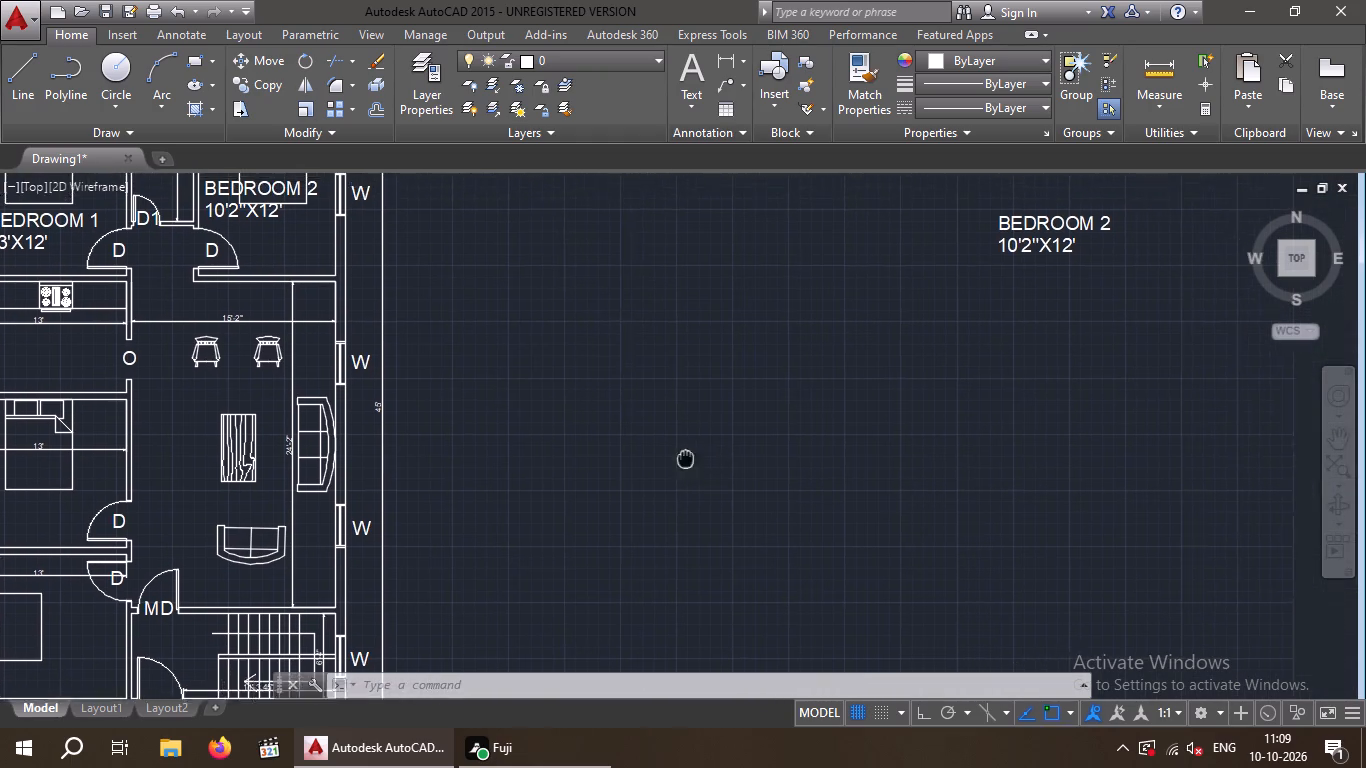
middle_click_drag(676, 460, 405, 477)
double_click(759, 253)
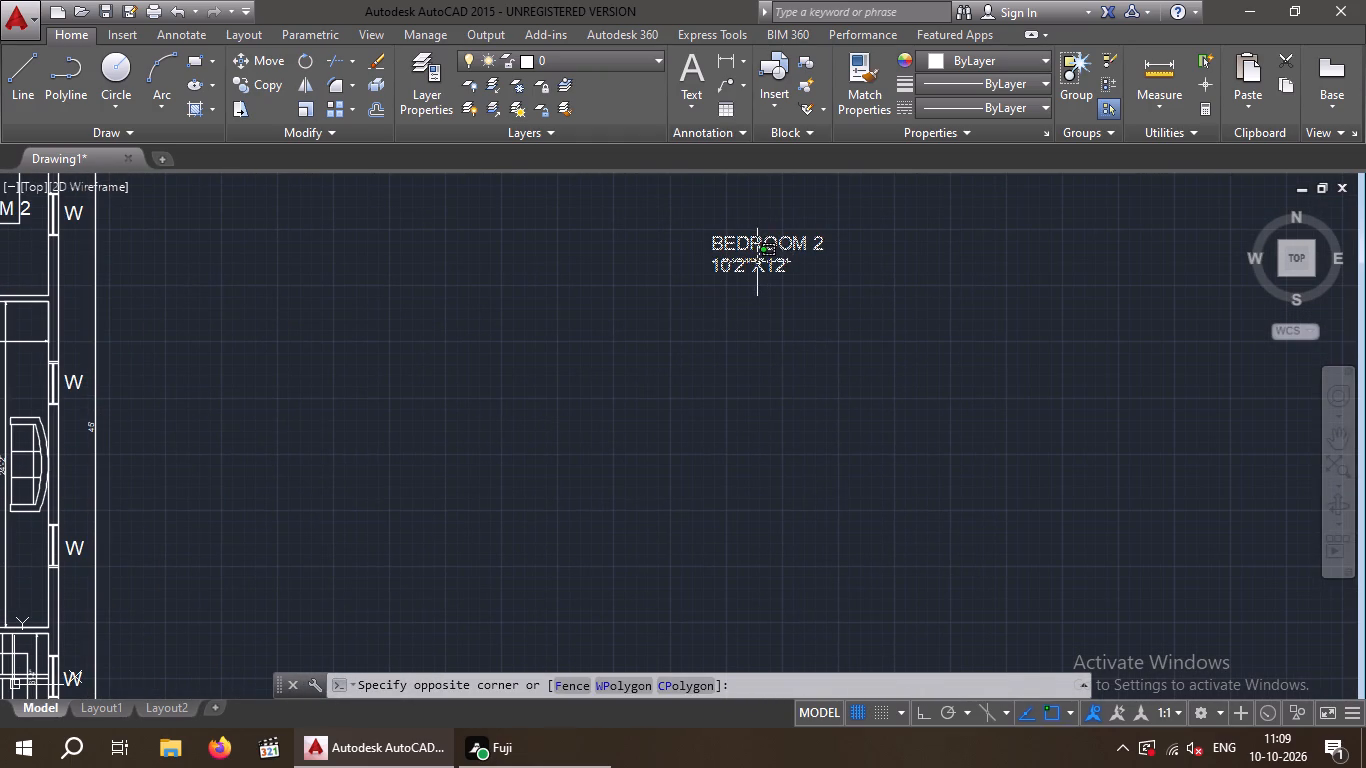
double_click(768, 261)
double_click(764, 266)
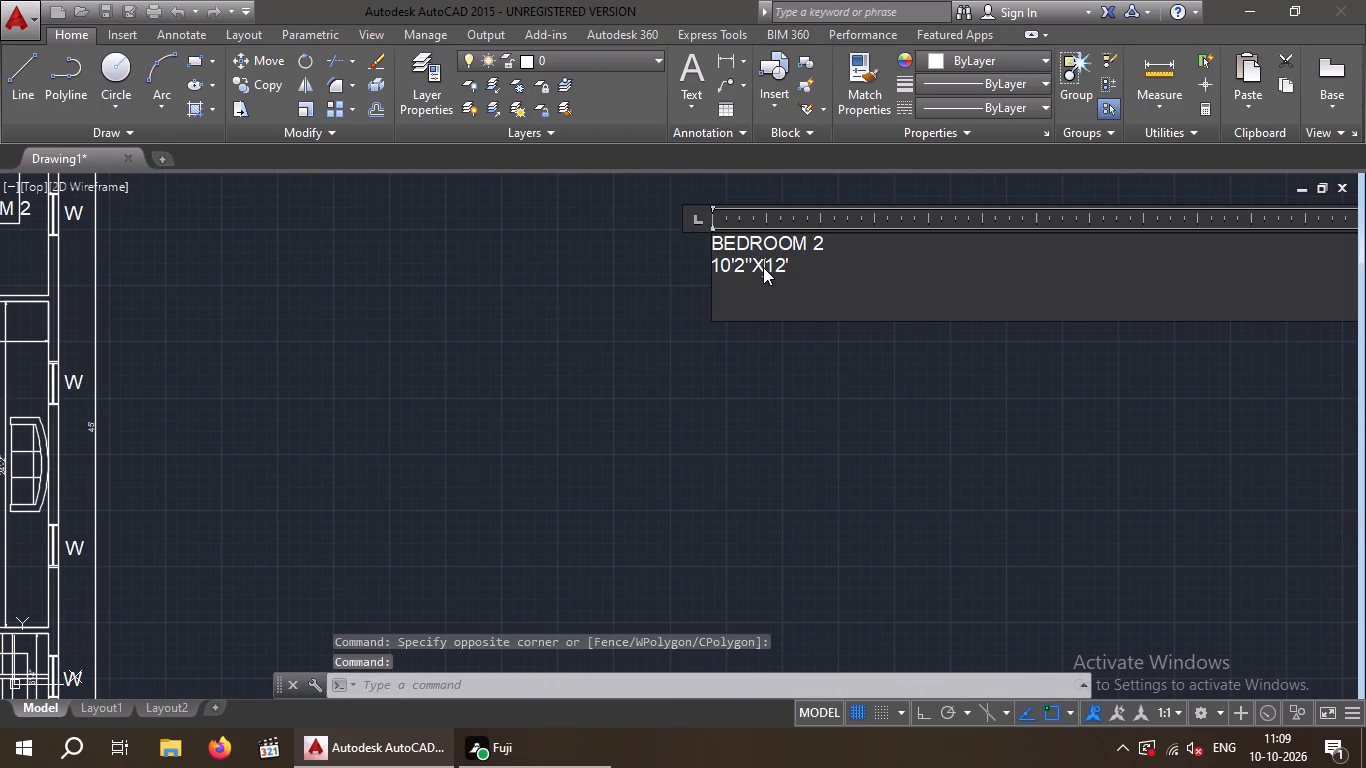
left_click(824, 246)
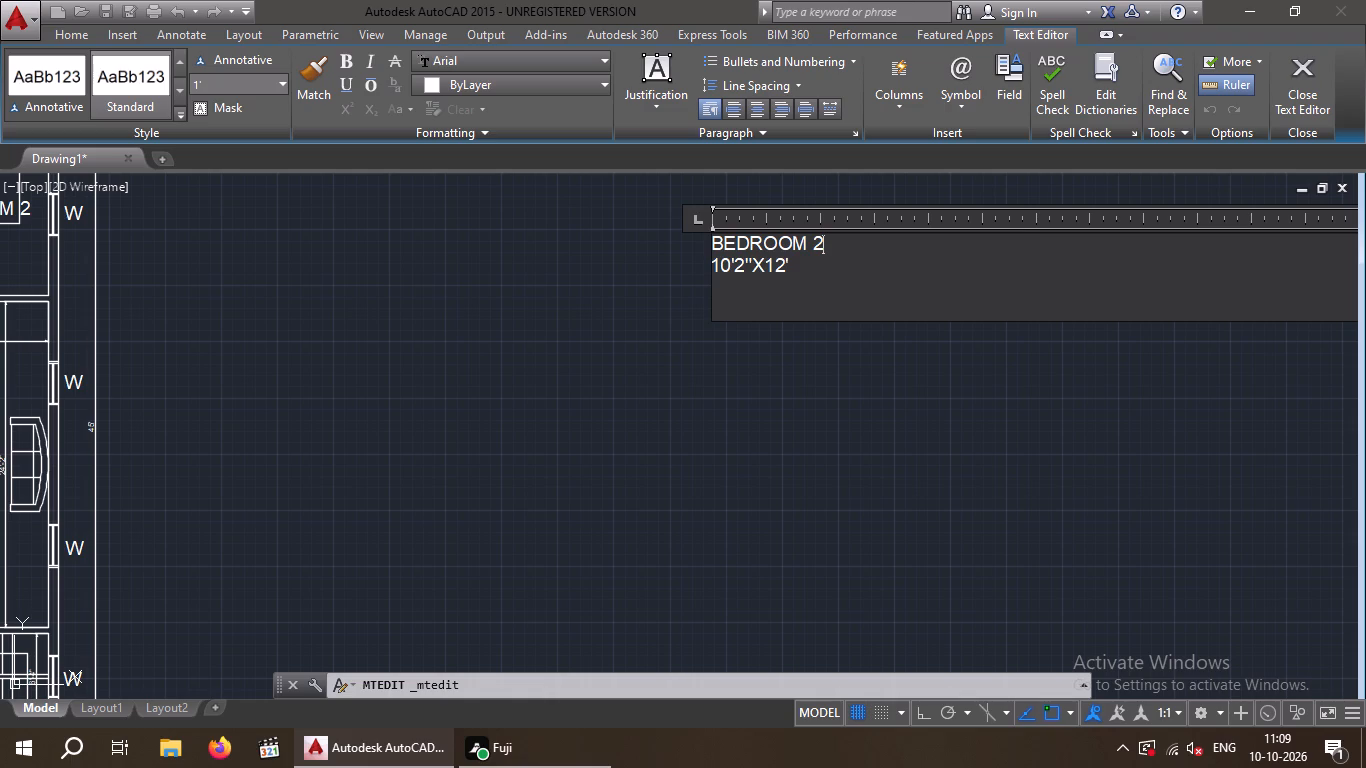
key("BackSpace")
key("3")
Change the size line beneath BEDROOM 3 to 13'X11'6", matching the dimensions of the bedroom below the kitchen.
middle_click_drag(403, 313, 782, 336)
middle_click(796, 334)
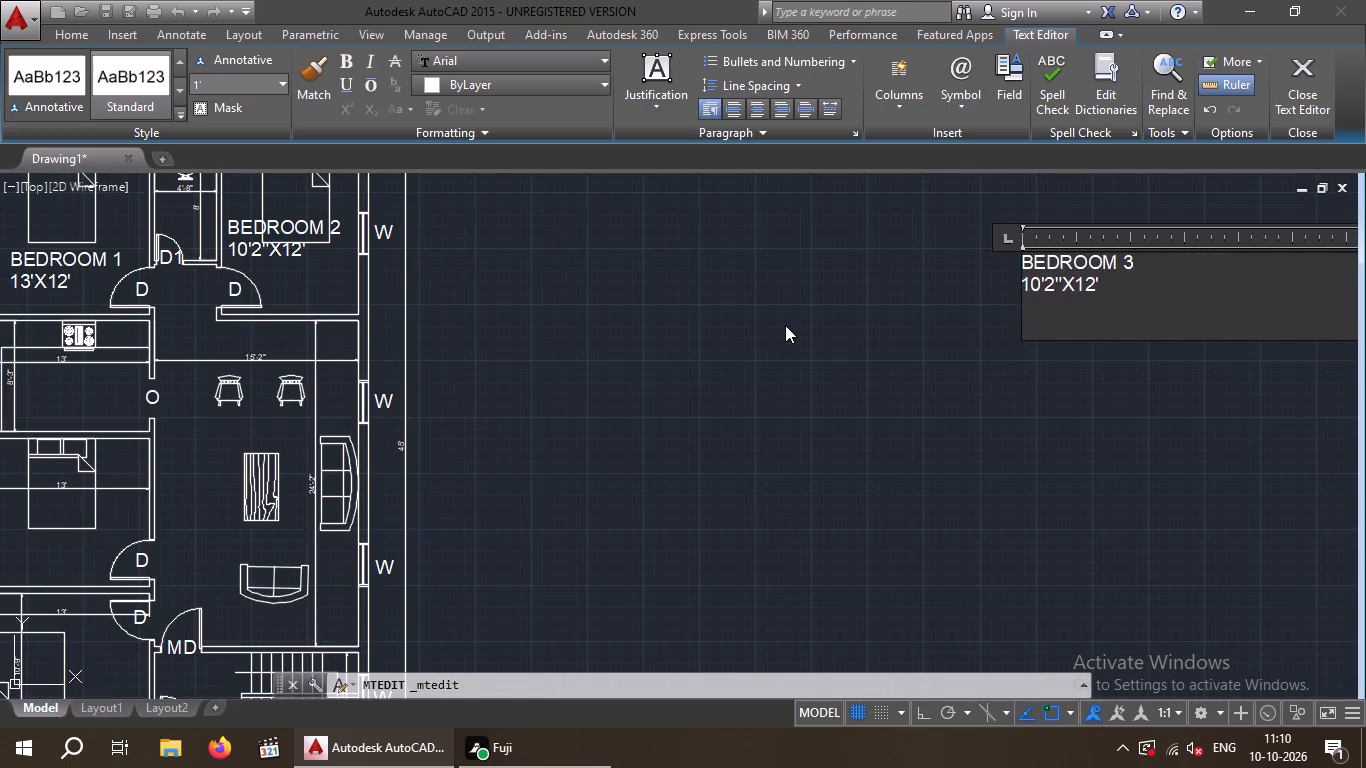
scroll(785, 325, "down", 1)
scroll(717, 345, "up", 1)
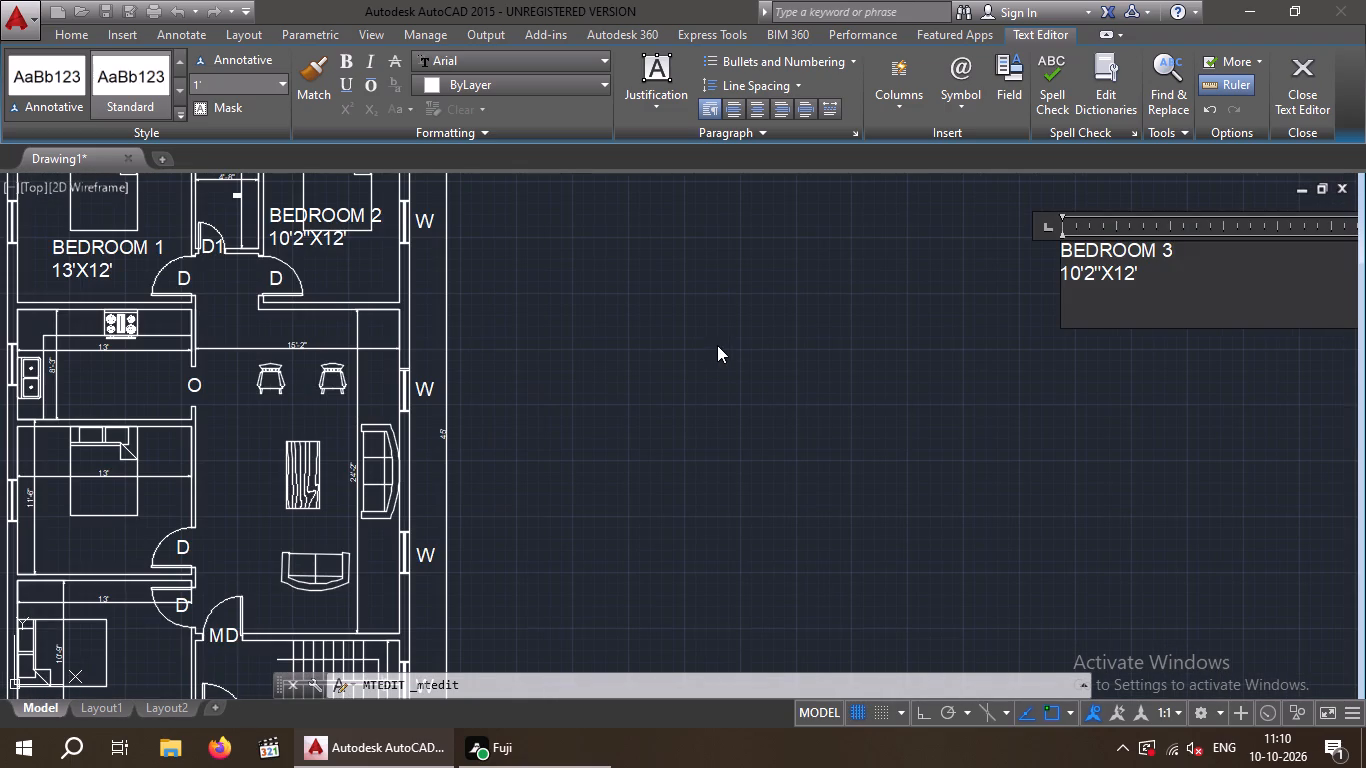
left_click(1100, 273)
key("BackSpace")
key("BackSpace")
key("BackSpace")
key("BackSpace")
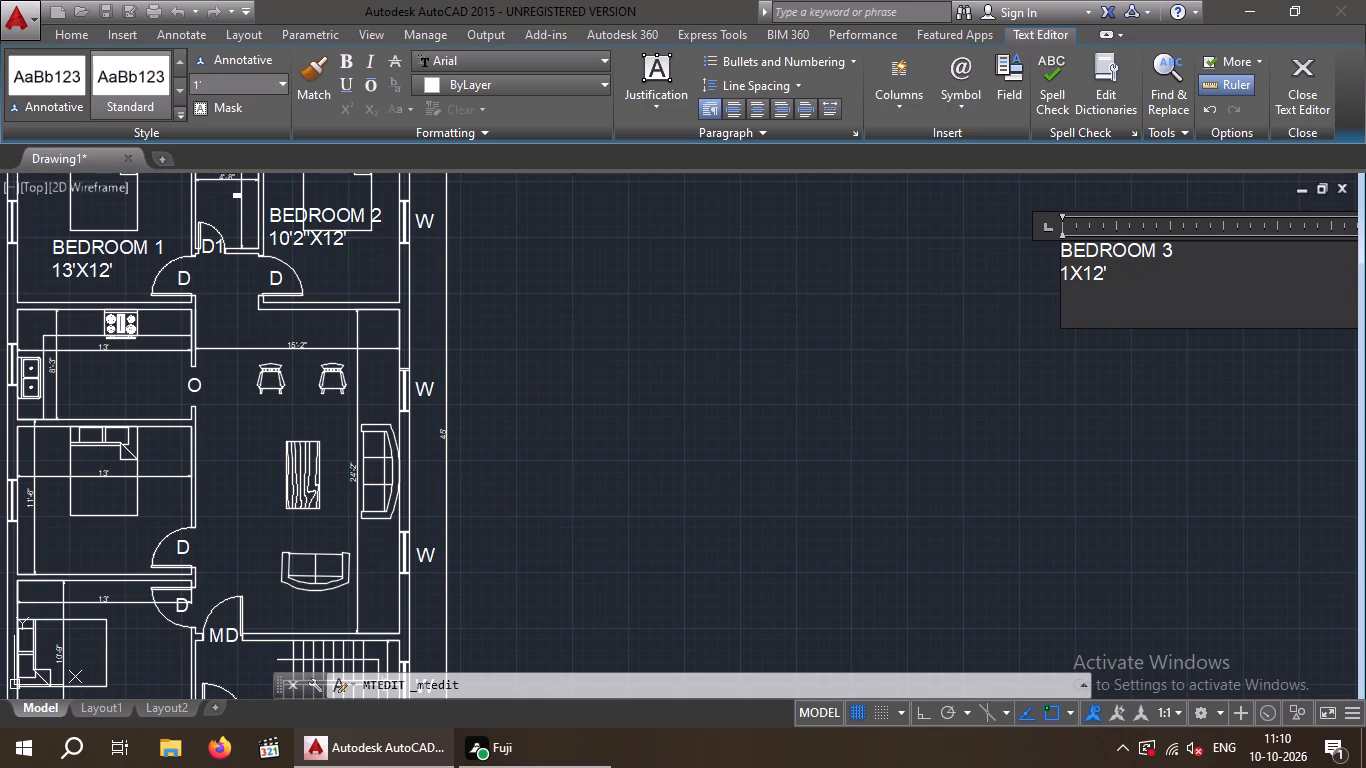
type("3'")
key("Right")
key("Right")
key("Right")
key("BackSpace")
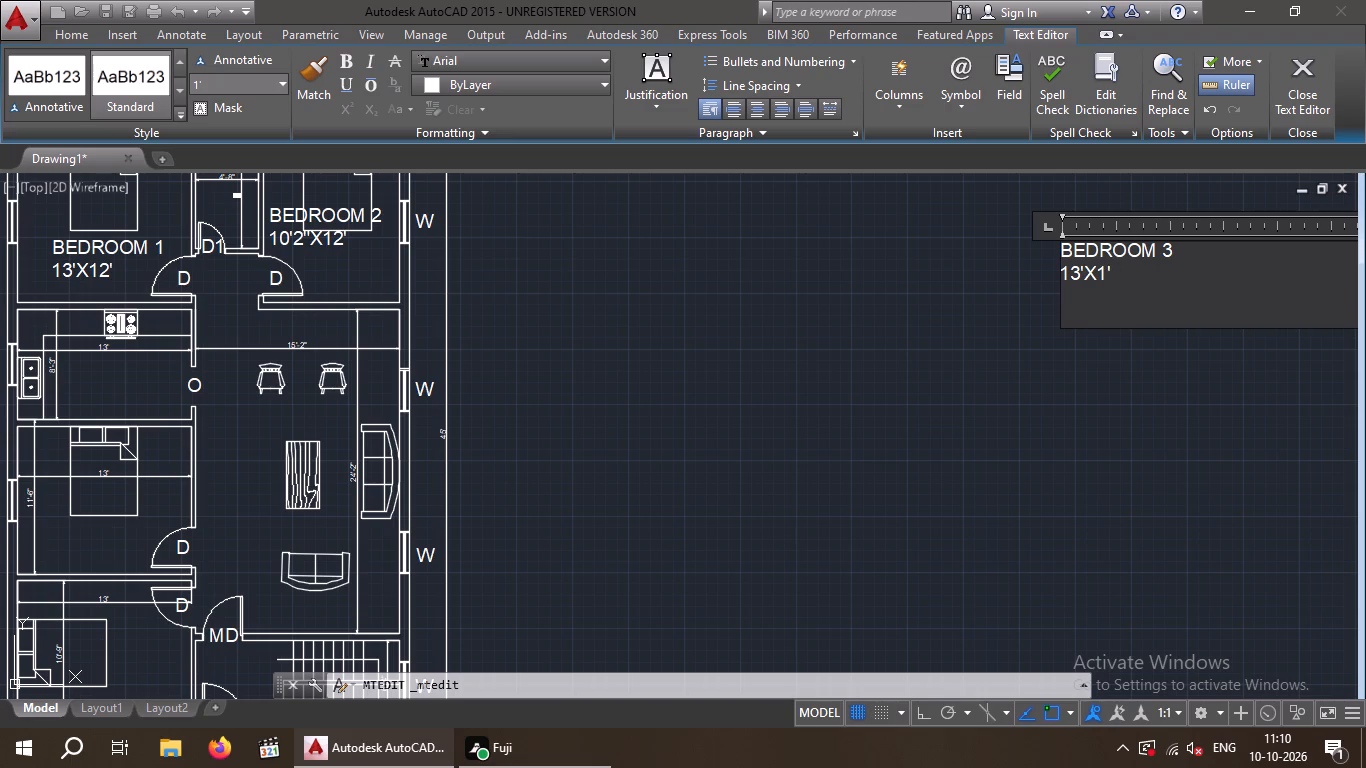
key("1")
key("Right")
scroll(3, 501, "up", 2)
scroll(10, 501, "down", 3)
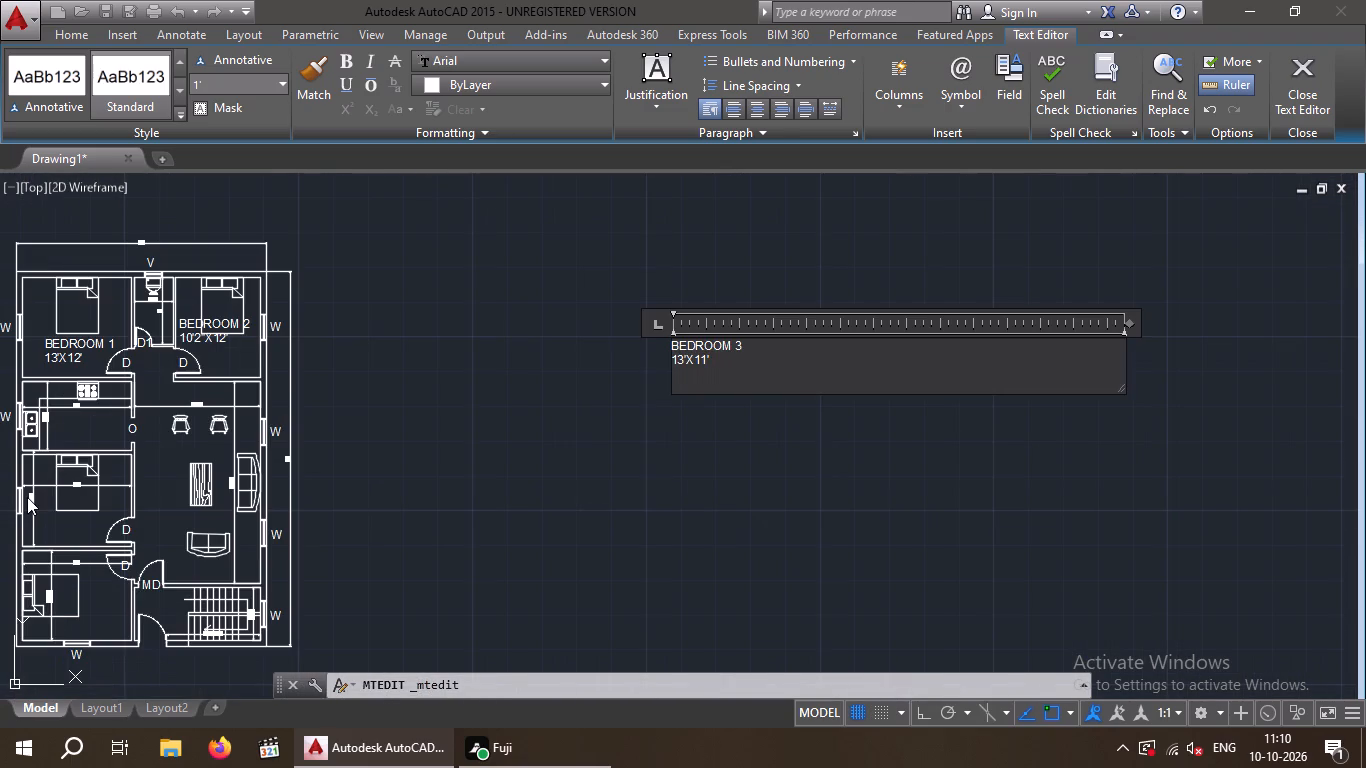
type("6\"")
Copy the finished BEDROOM 3 label from beside the plan into the bedroom below the kitchen, just beneath the bed.
left_click(1322, 92)
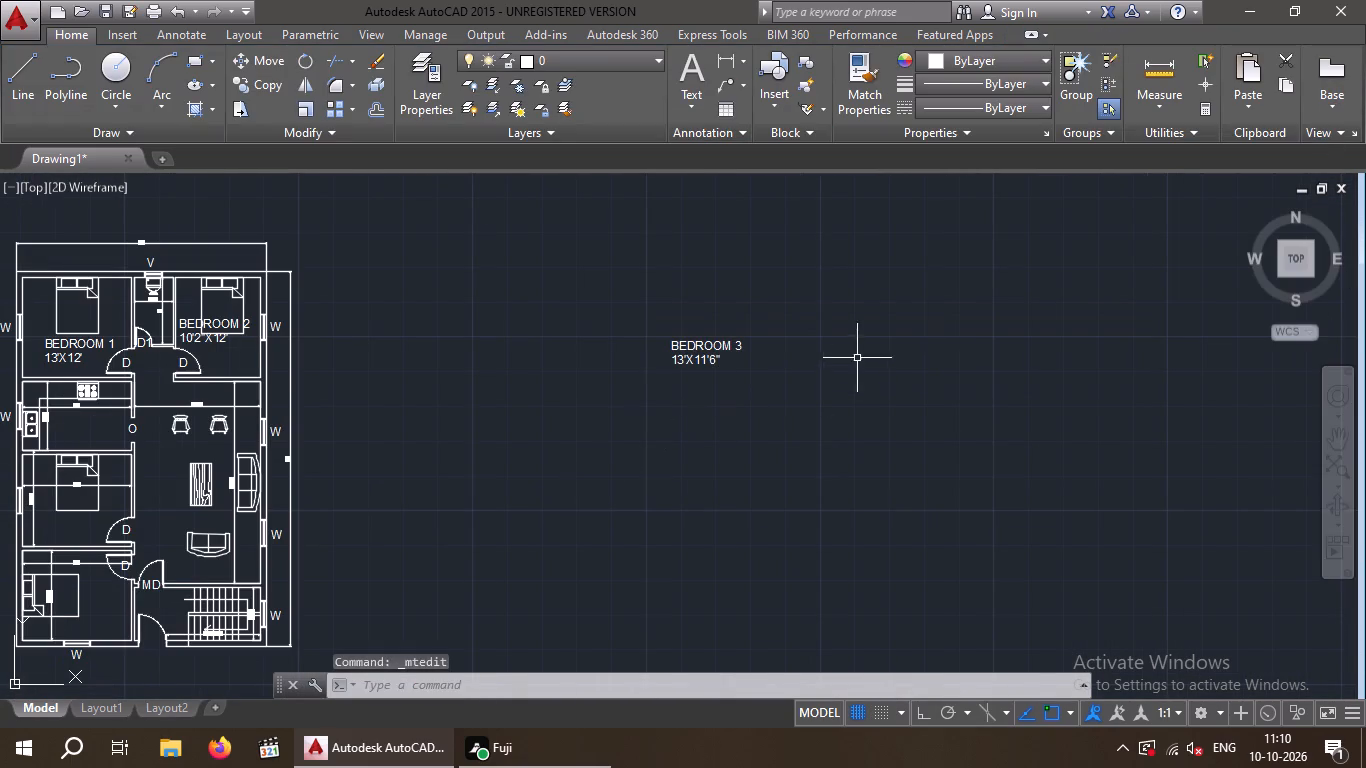
left_click(817, 344)
left_click(611, 361)
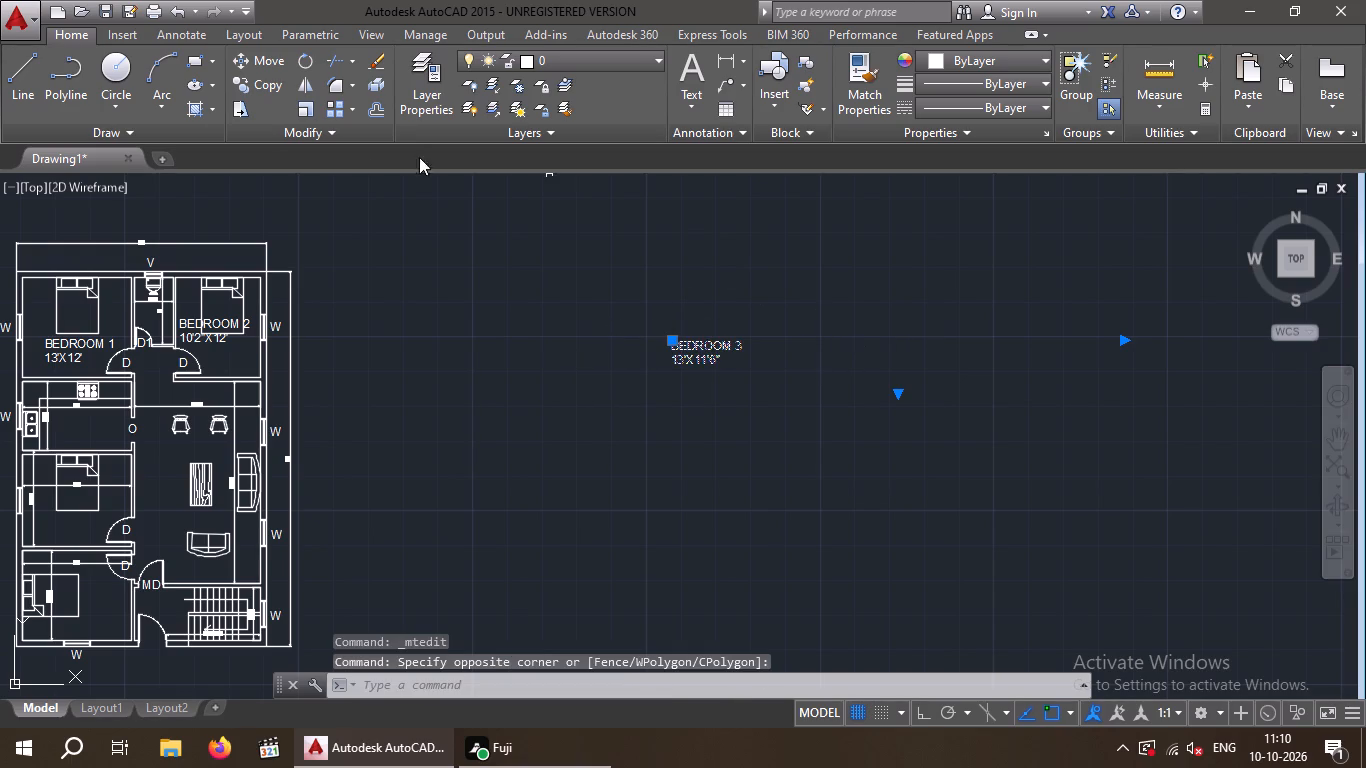
left_click(273, 79)
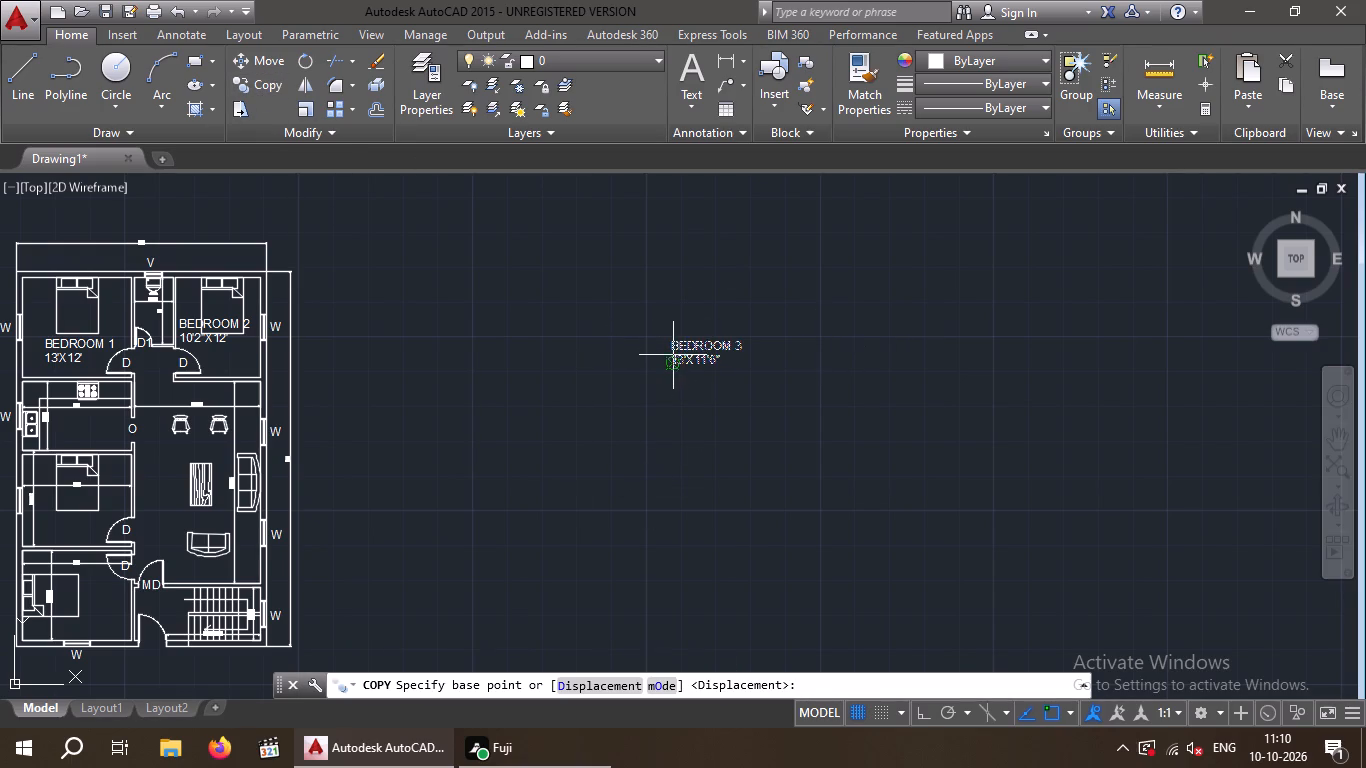
left_click(674, 358)
scroll(30, 536, "up", 2)
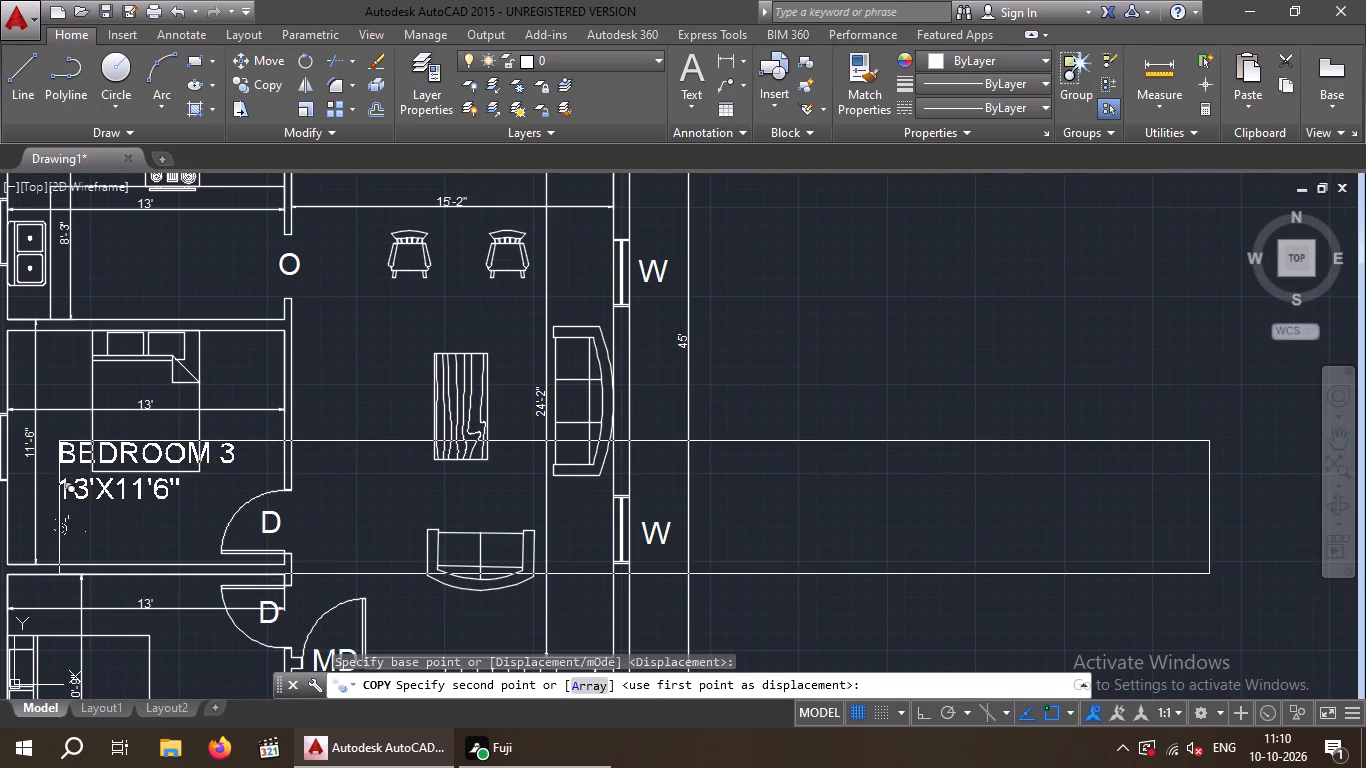
left_click(58, 548)
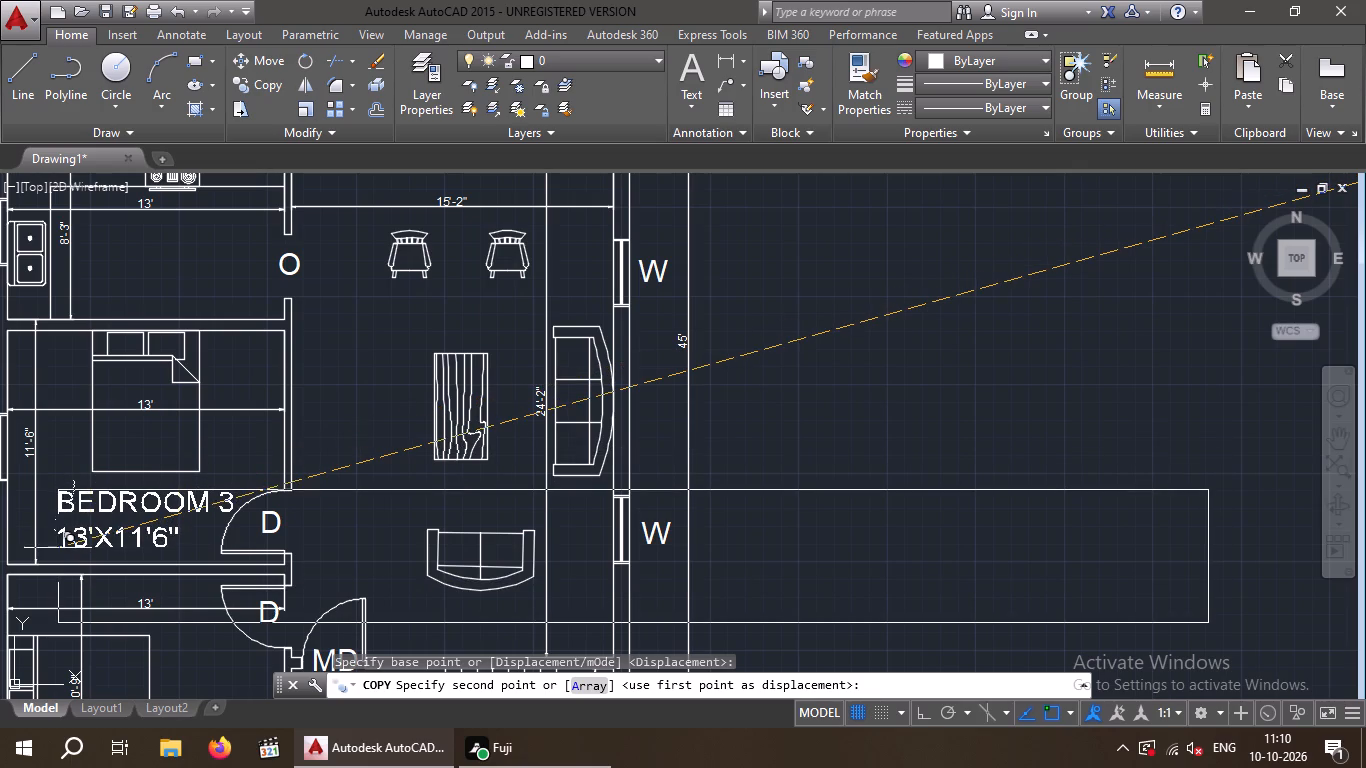
Place a second copy of the BEDROOM 3 label in the empty space beside the plan's lower half and end the copying.
scroll(1047, 384, "down", 1)
middle_click_drag(1041, 375, 891, 338)
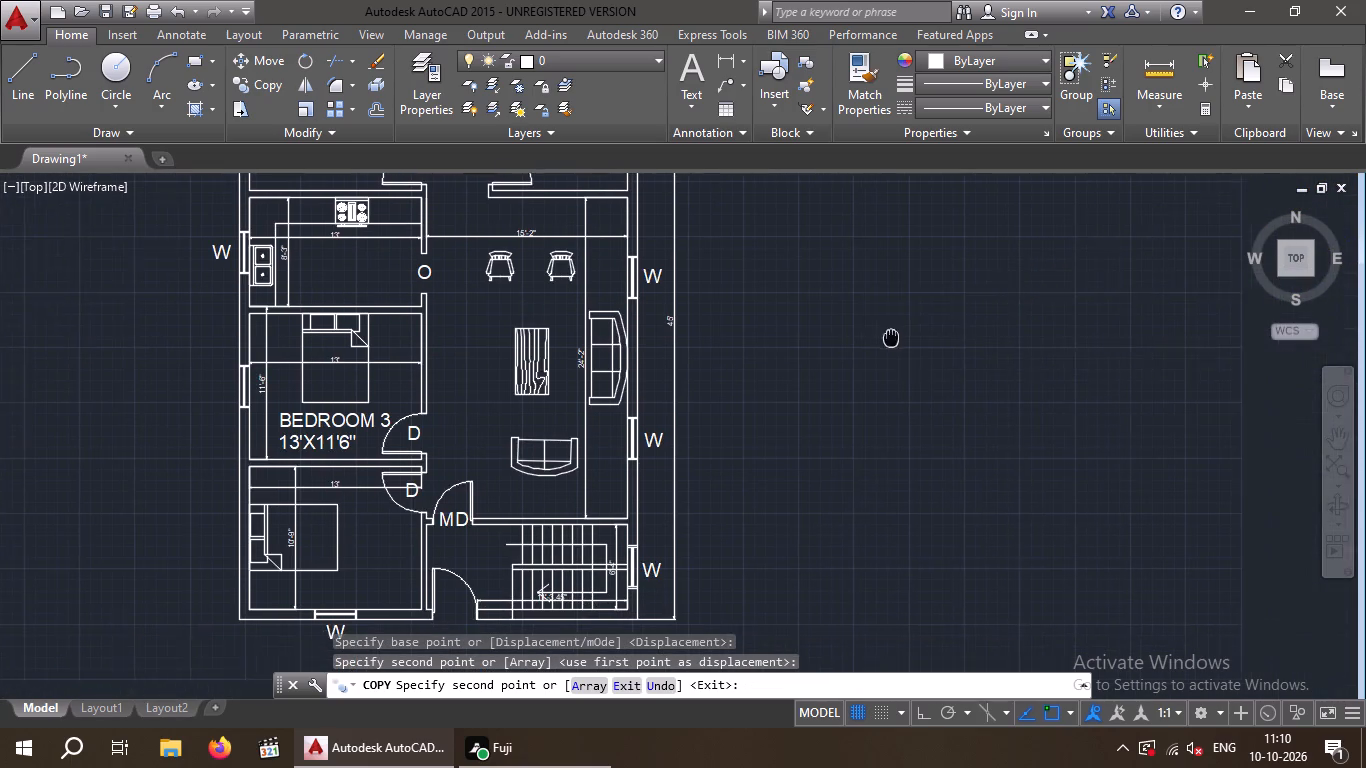
middle_click_drag(891, 338, 878, 334)
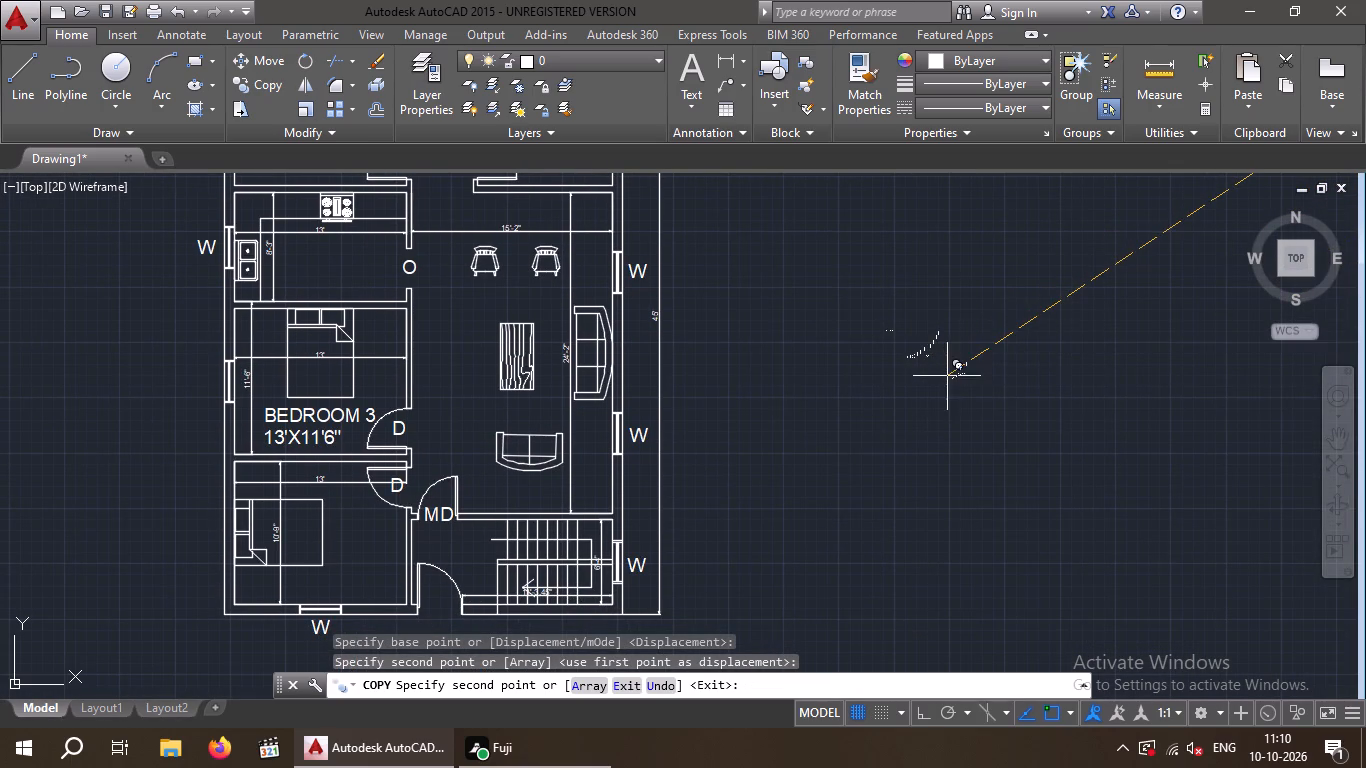
left_click(907, 429)
key("Escape")
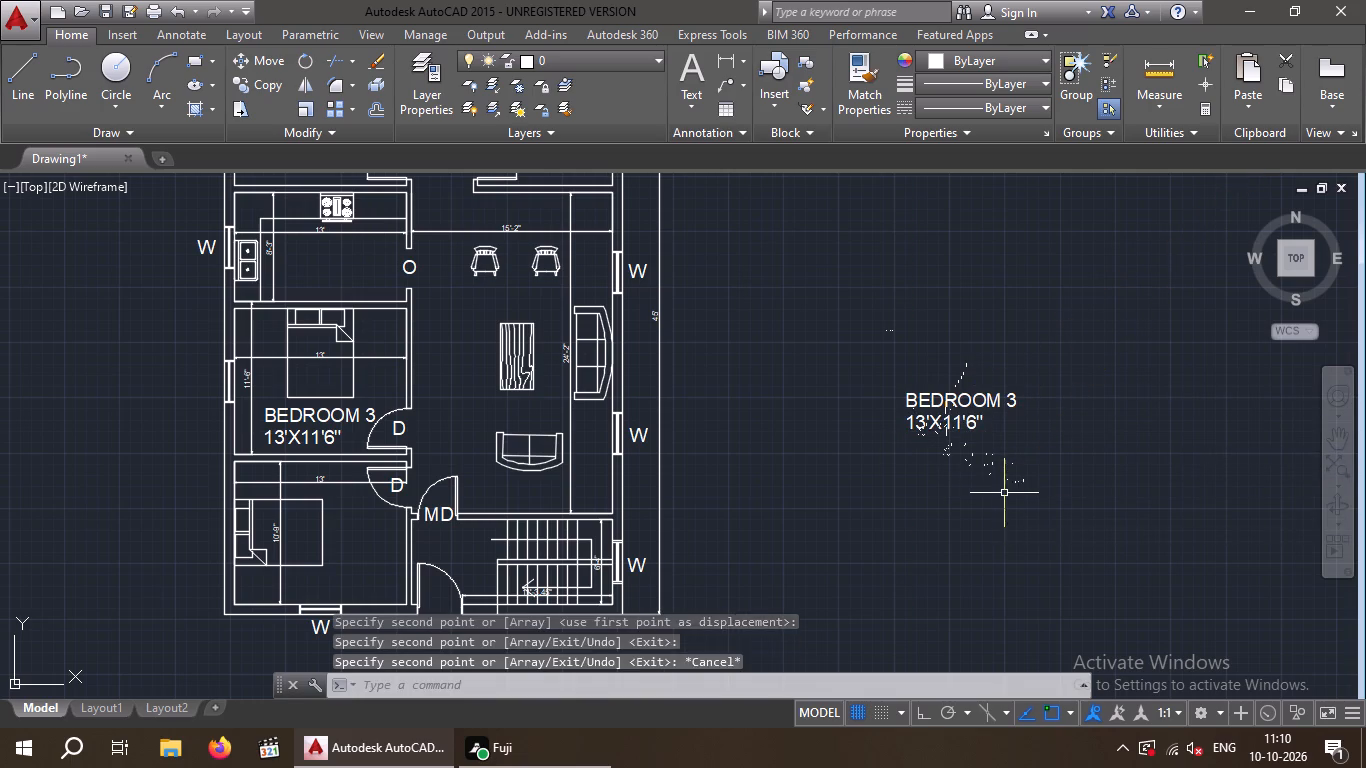
key("Escape")
Rotate the new BEDROOM 3 copy beside the plan 90° counter-clockwise so it reads vertically.
left_click_drag(1054, 388, 884, 410)
left_click(856, 429)
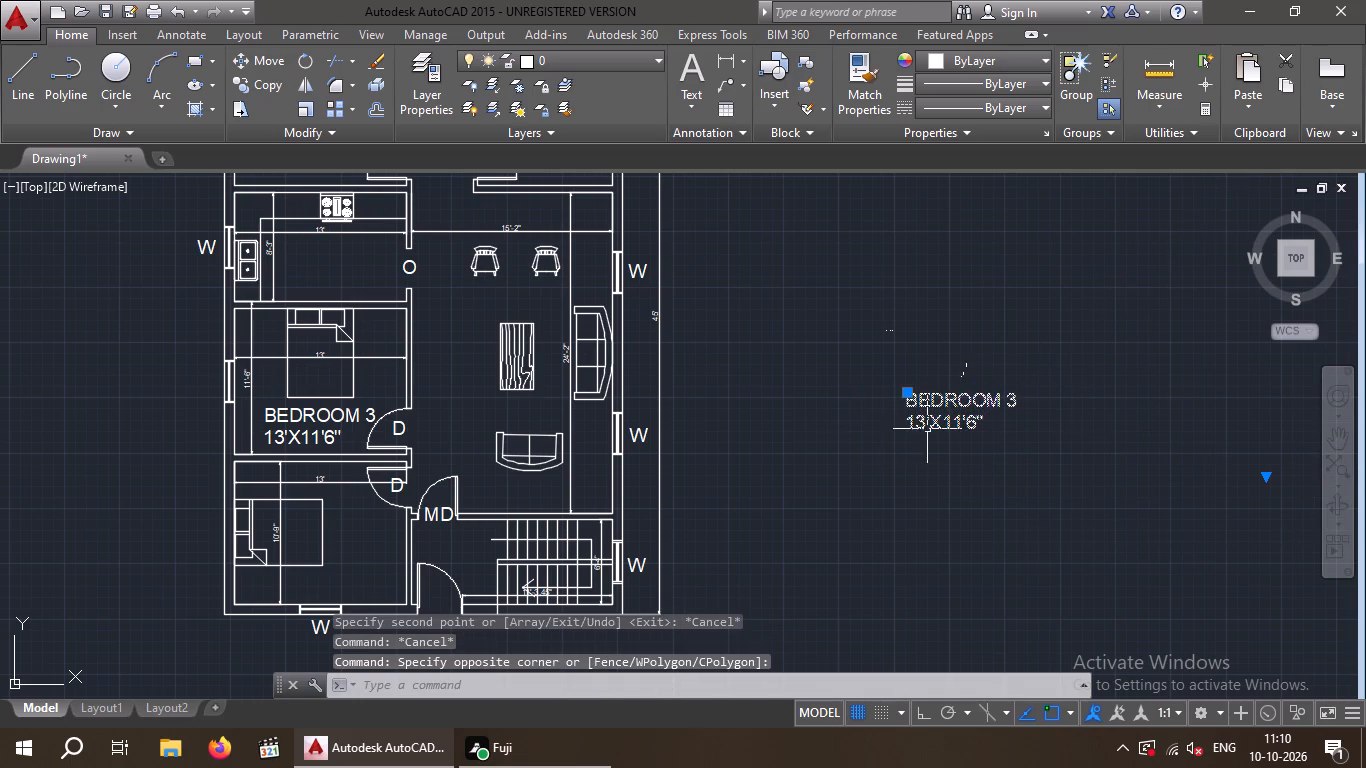
left_click(308, 60)
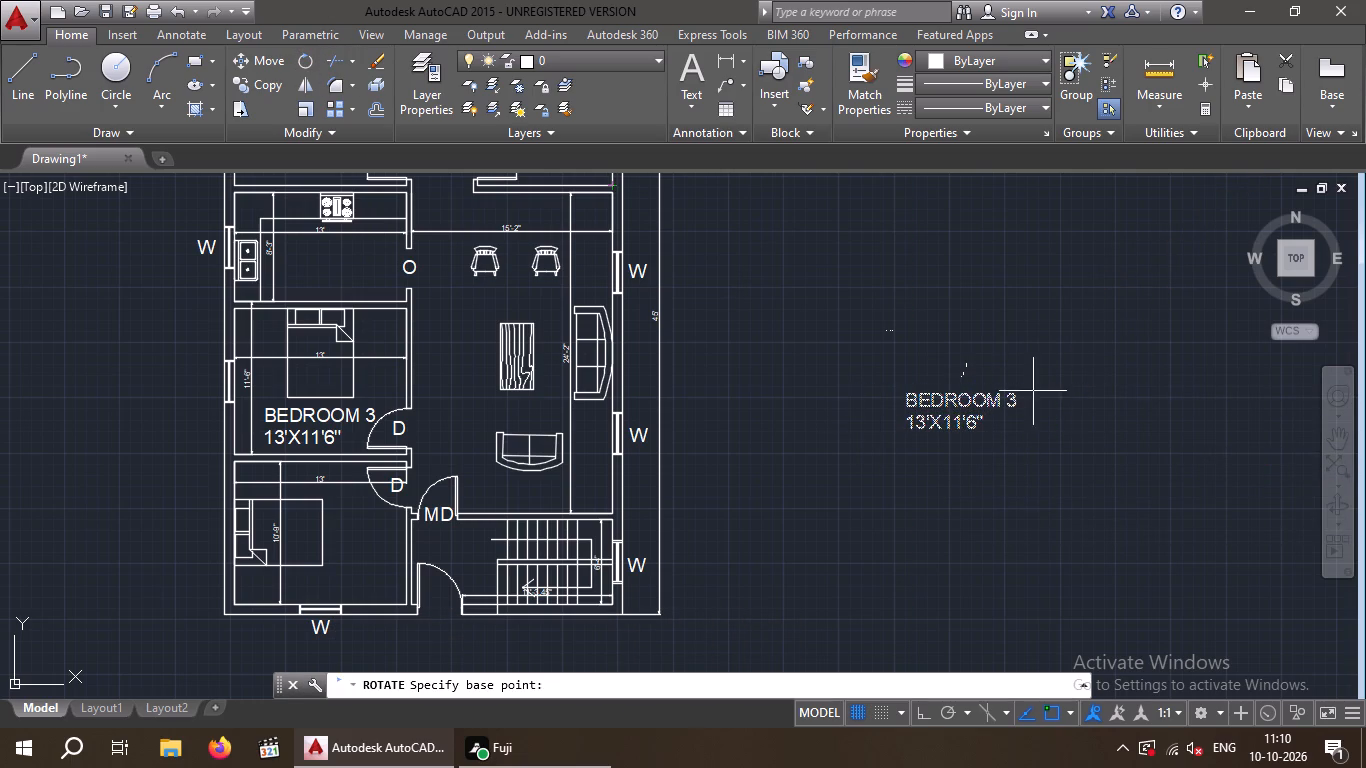
left_click(1016, 394)
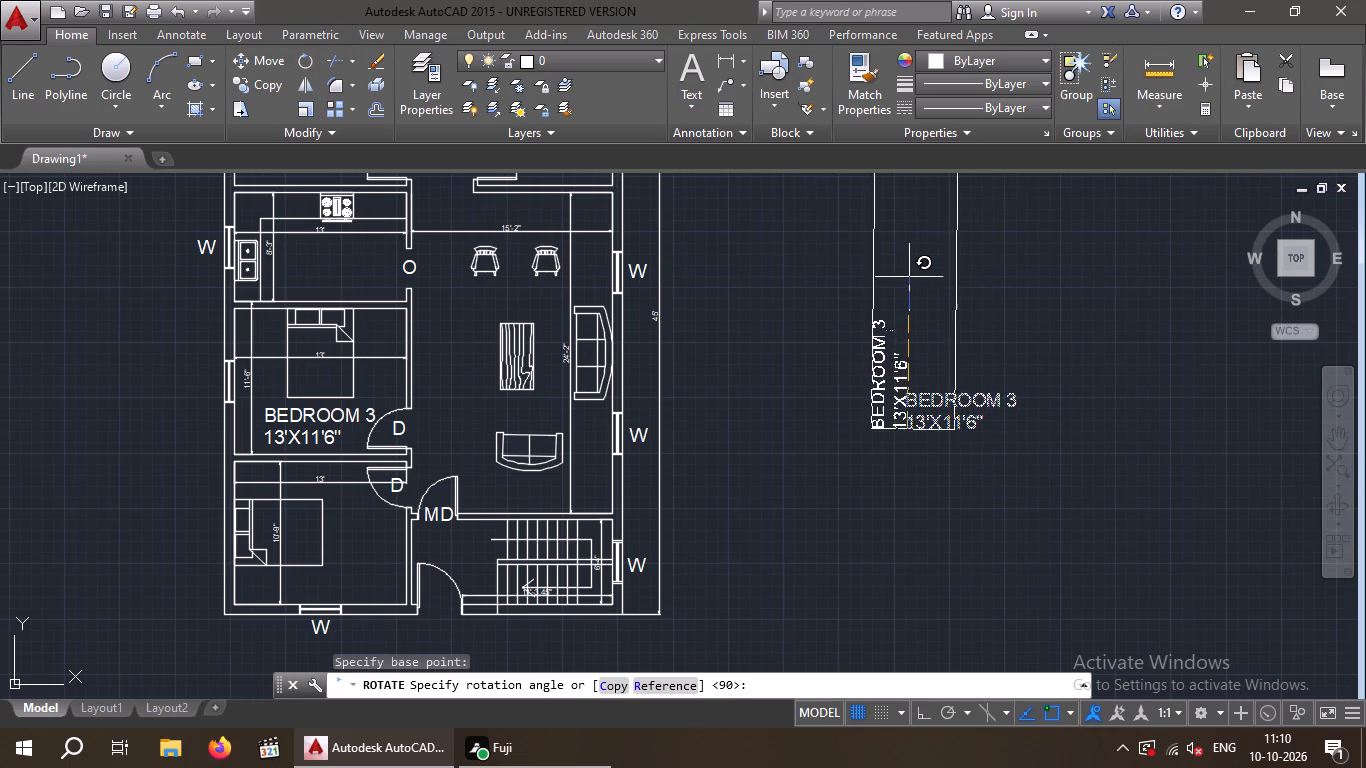
left_click(907, 282)
key("Escape")
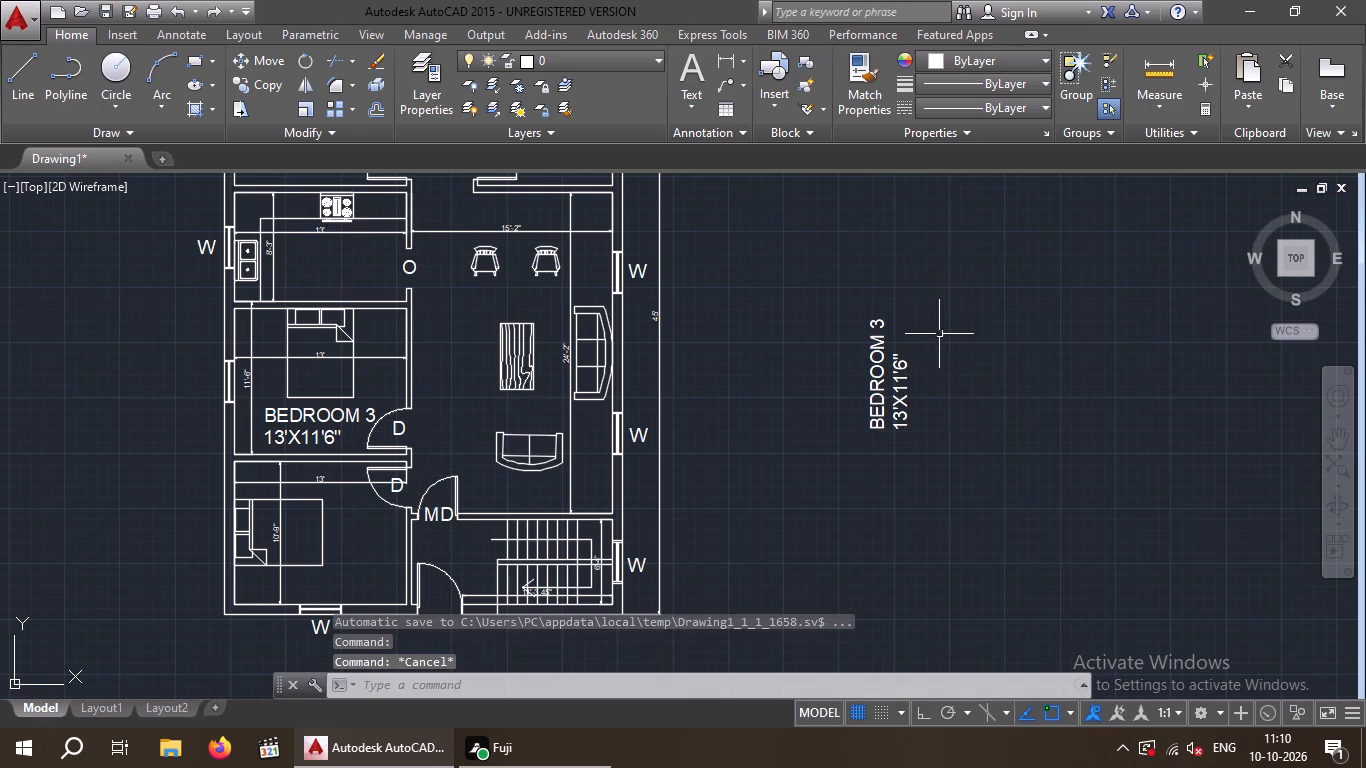
Change the room name in the rotated label to BEDROOM 4.
double_click(885, 384)
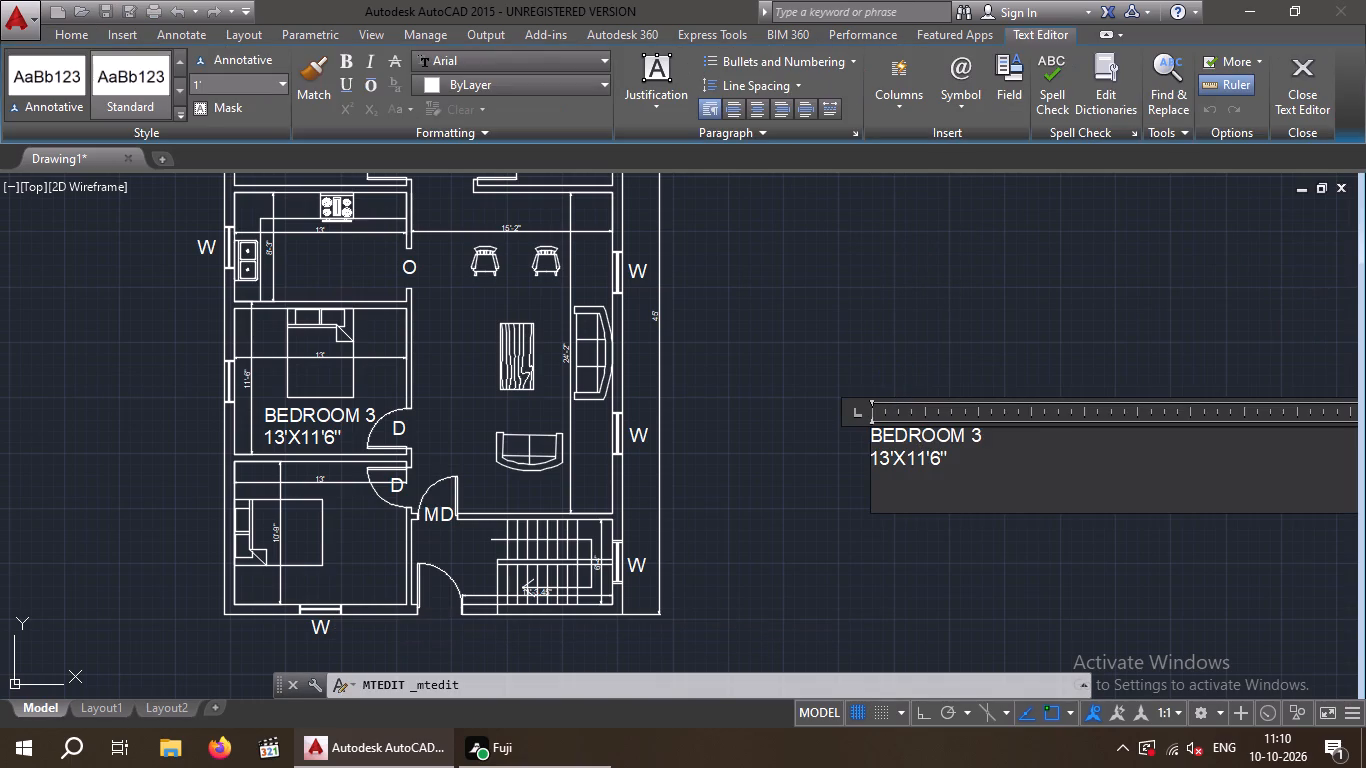
left_click(985, 438)
key("BackSpace")
key("4")
Change the size line beneath BEDROOM 4 to 13'X10'9", matching the dimensions of the plan's bottom-left bedroom, and finish editing.
scroll(326, 519, "up", 2)
scroll(326, 519, "down", 3)
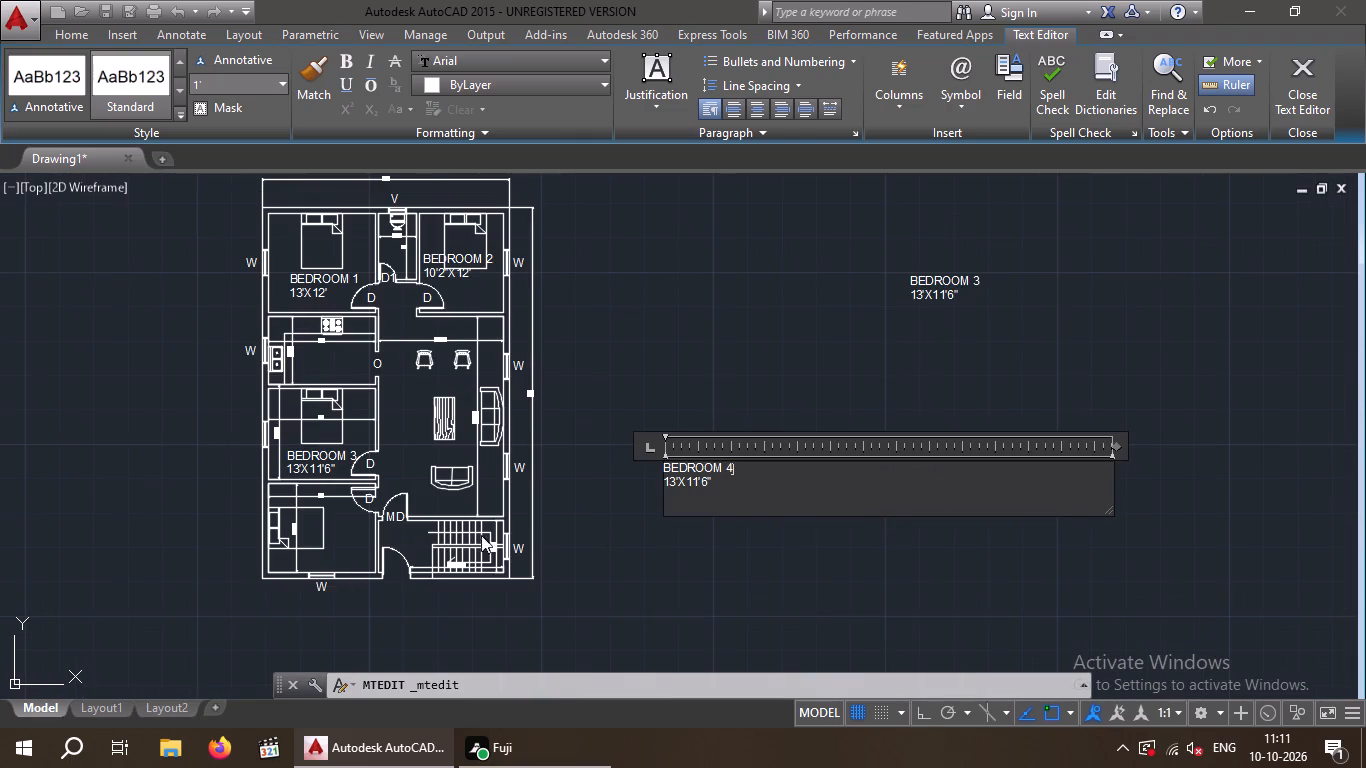
scroll(682, 484, "up", 1)
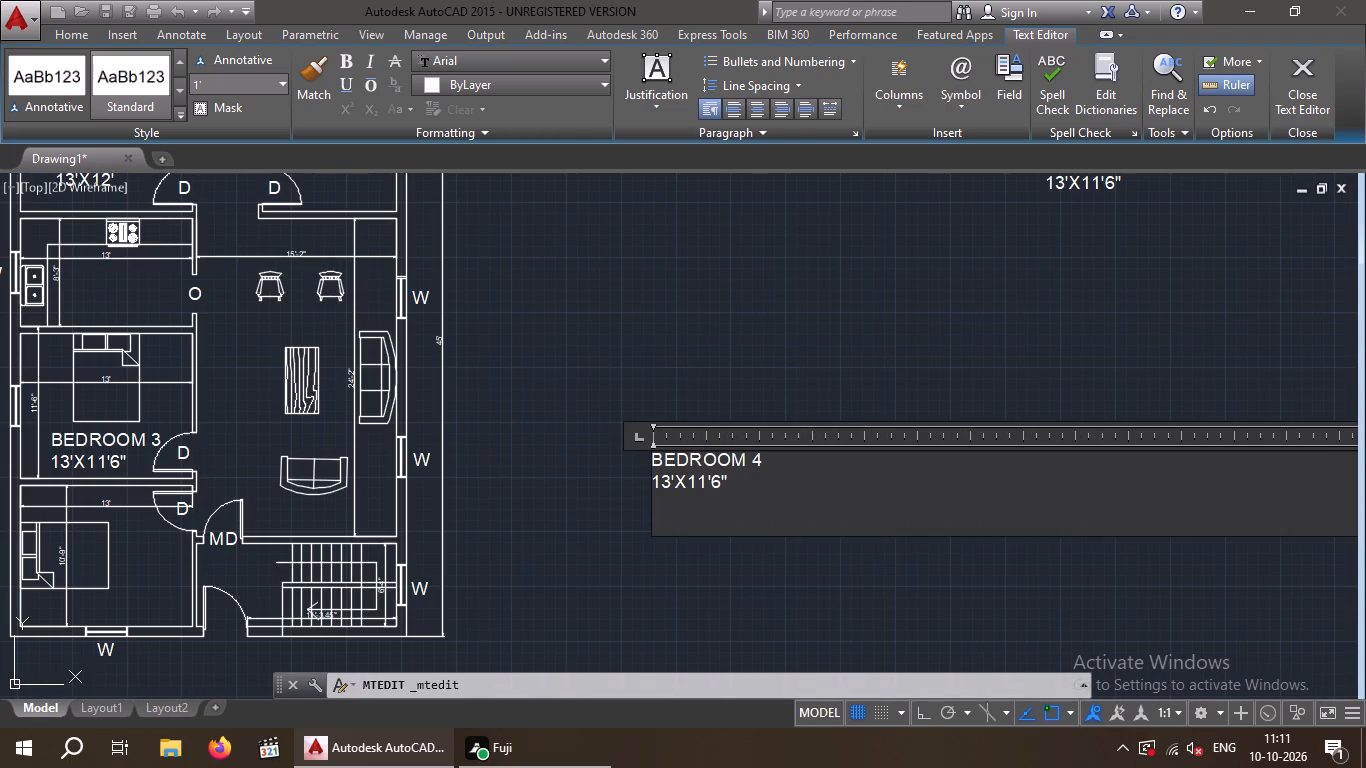
left_click(719, 480)
key("BackSpace")
key("9")
key("Left")
key("Left")
key("Left")
key("Right")
key("BackSpace")
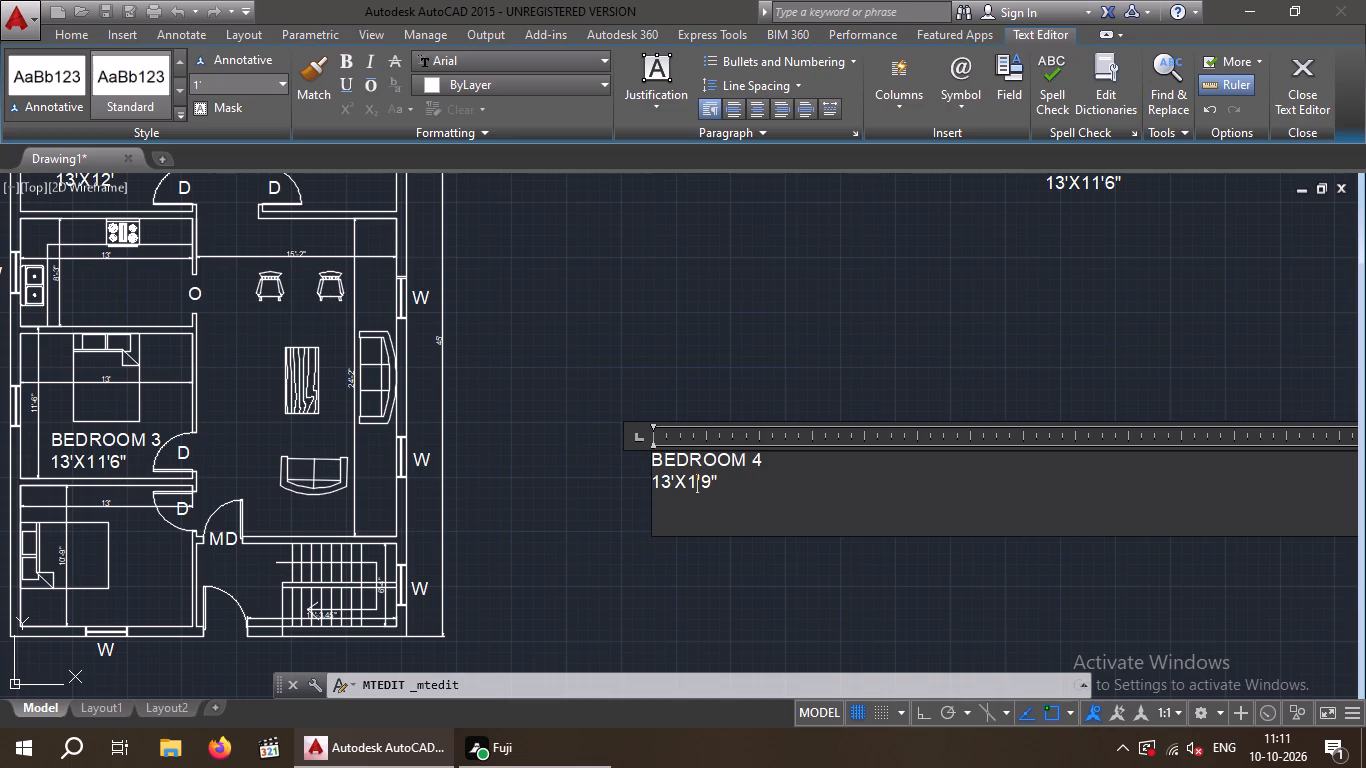
key("0")
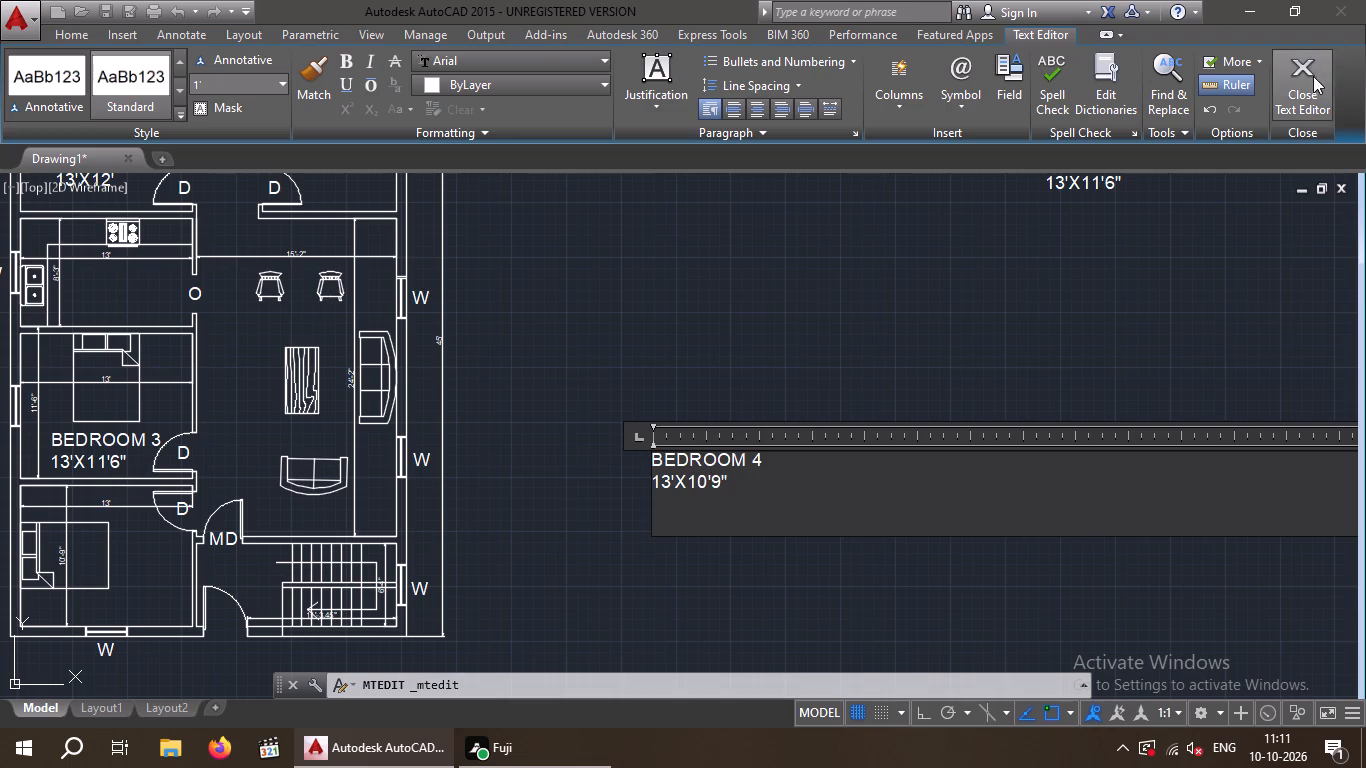
left_click(1303, 81)
Copy the vertical BEDROOM 4 label into the plan's bottom-left bedroom, between the bed and the room's inner wall.
left_click(677, 408)
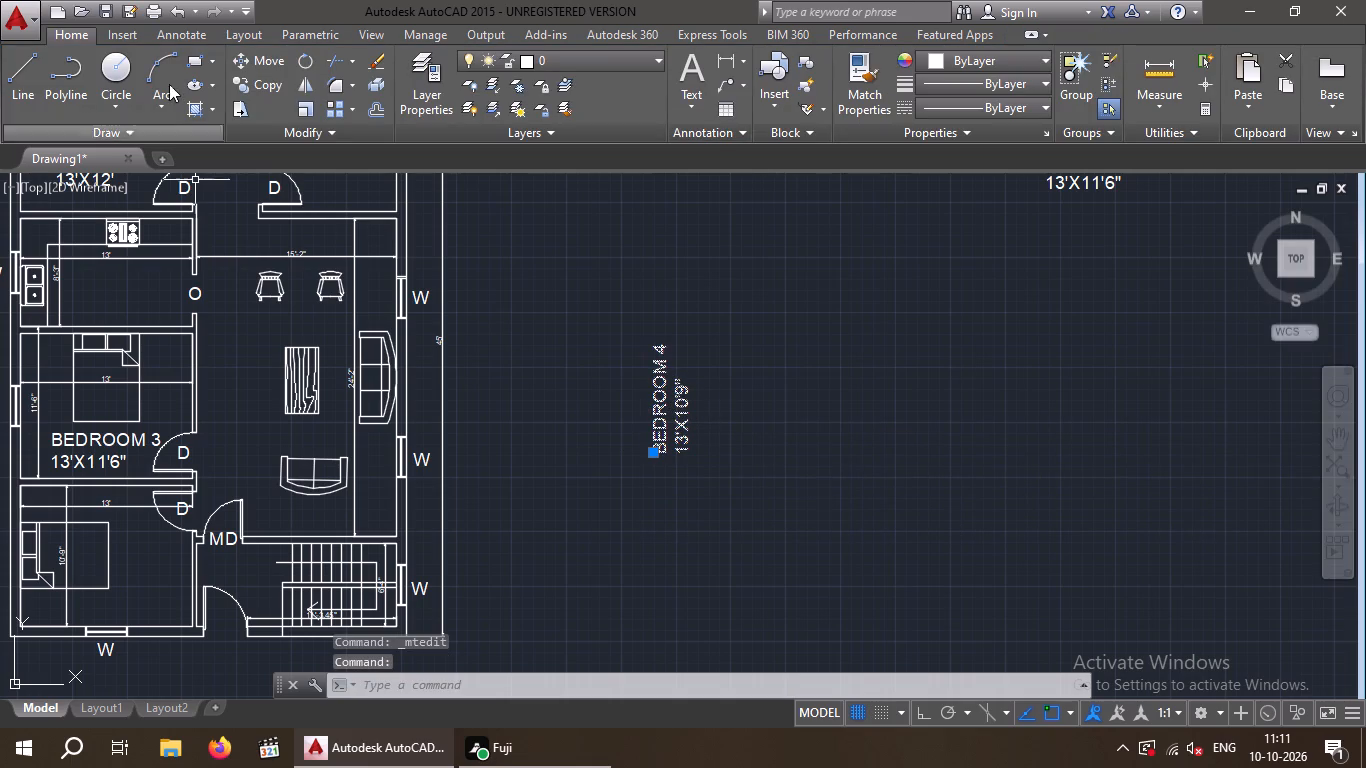
left_click(265, 89)
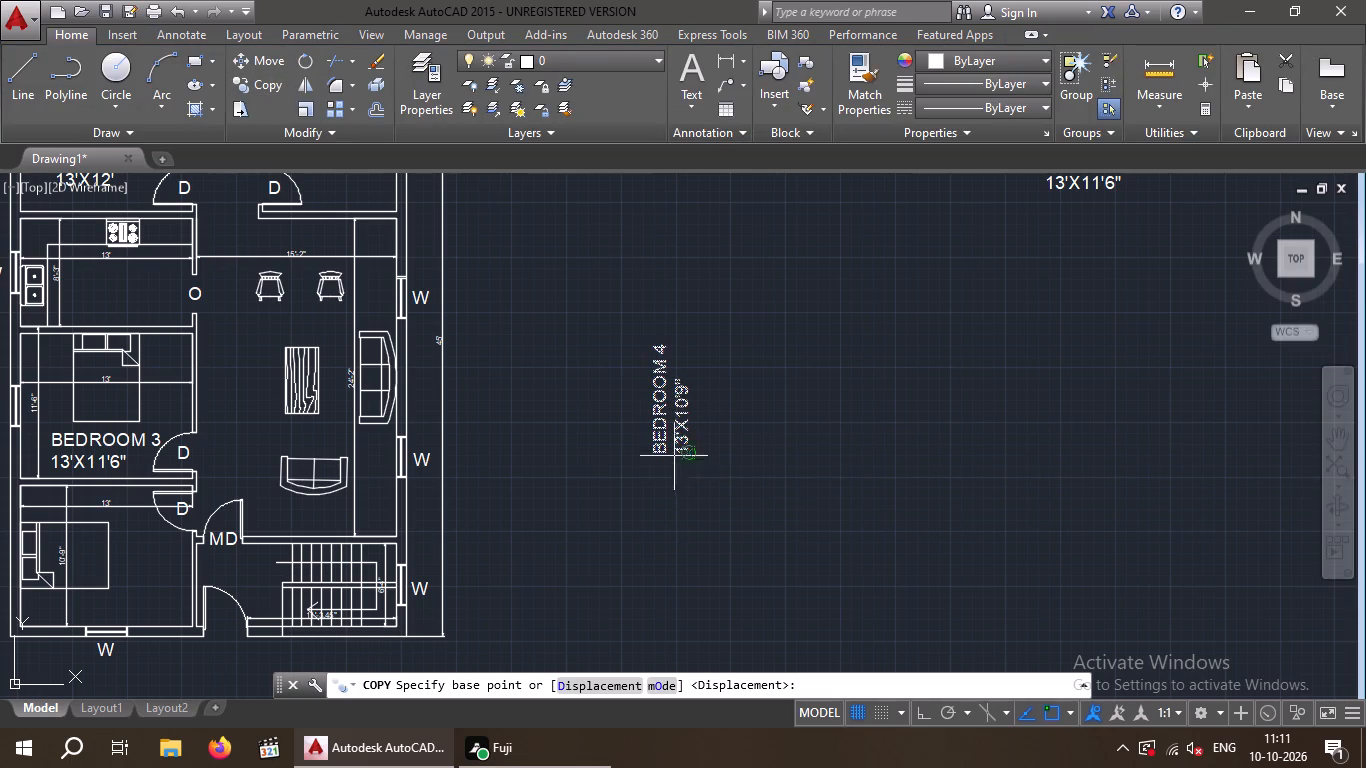
left_click(675, 452)
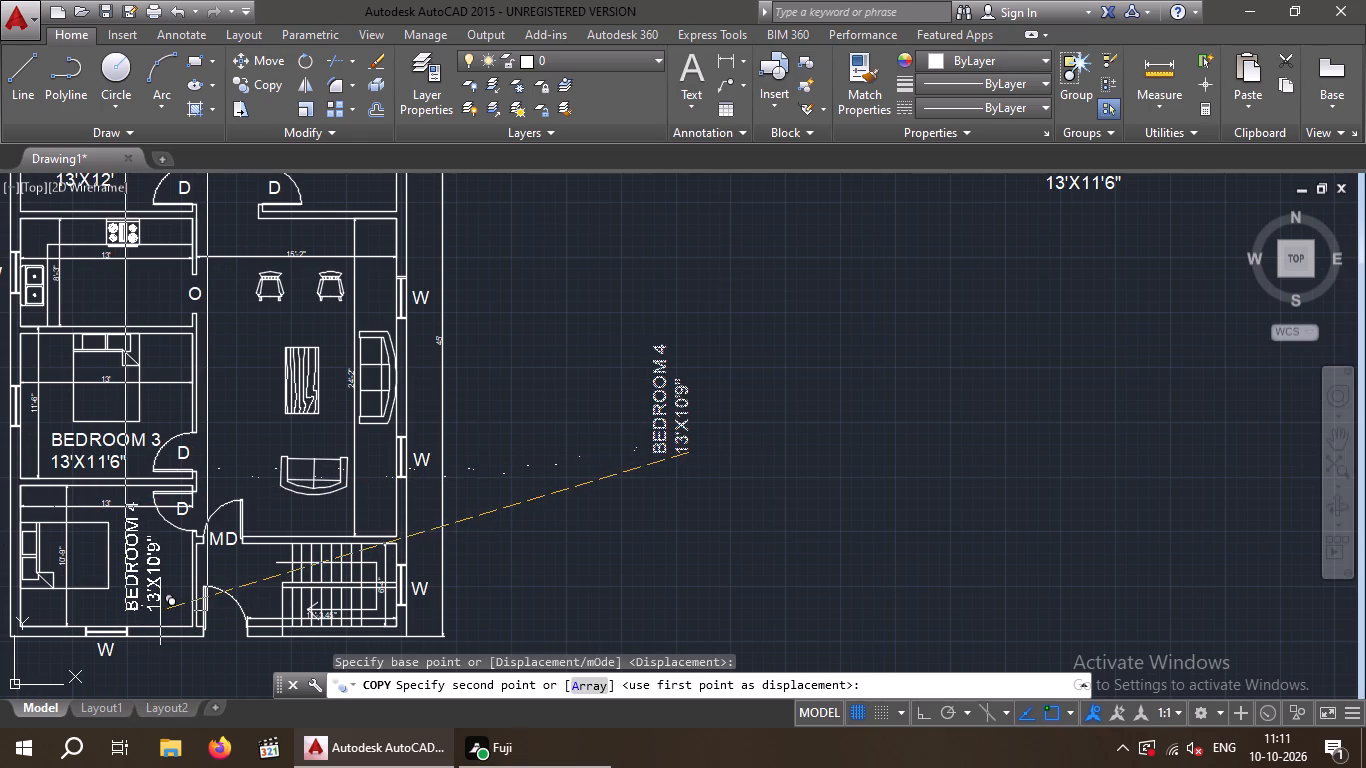
left_click(161, 614)
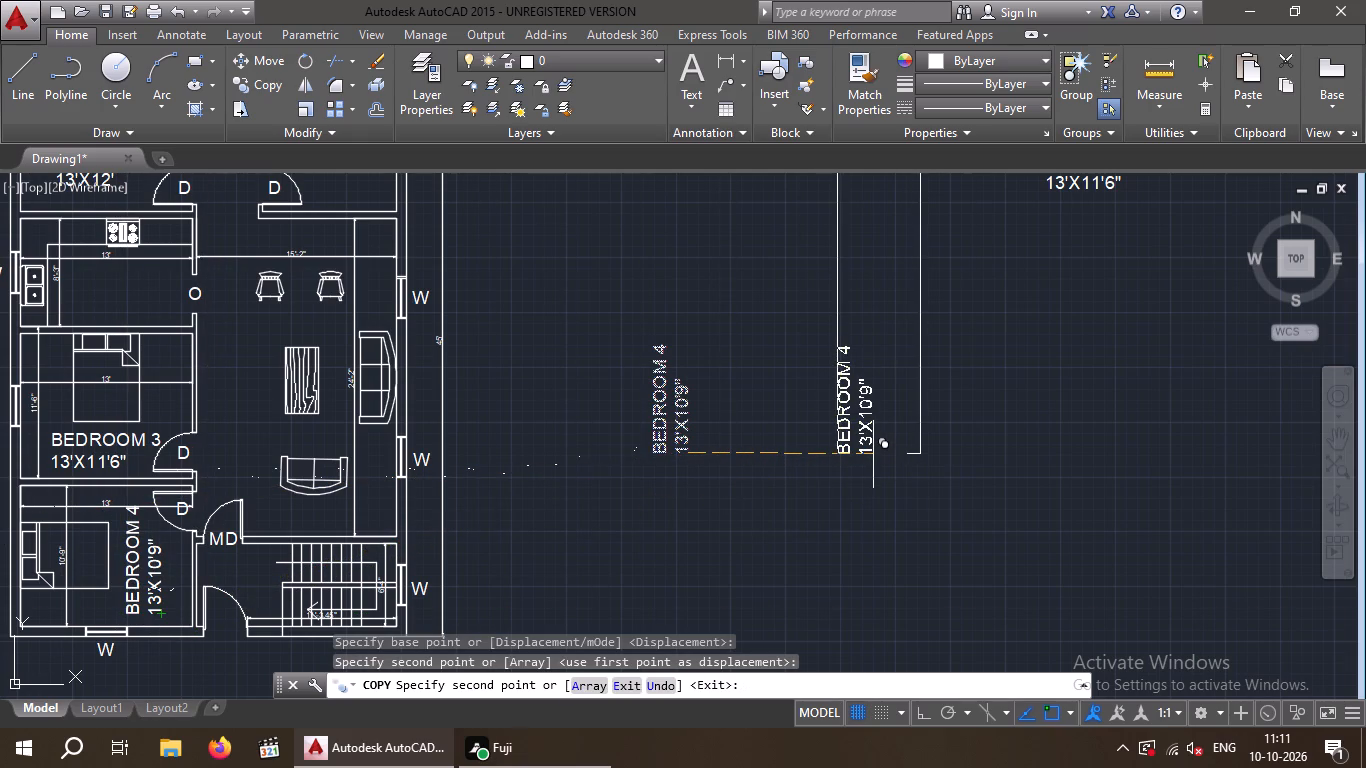
key("Escape")
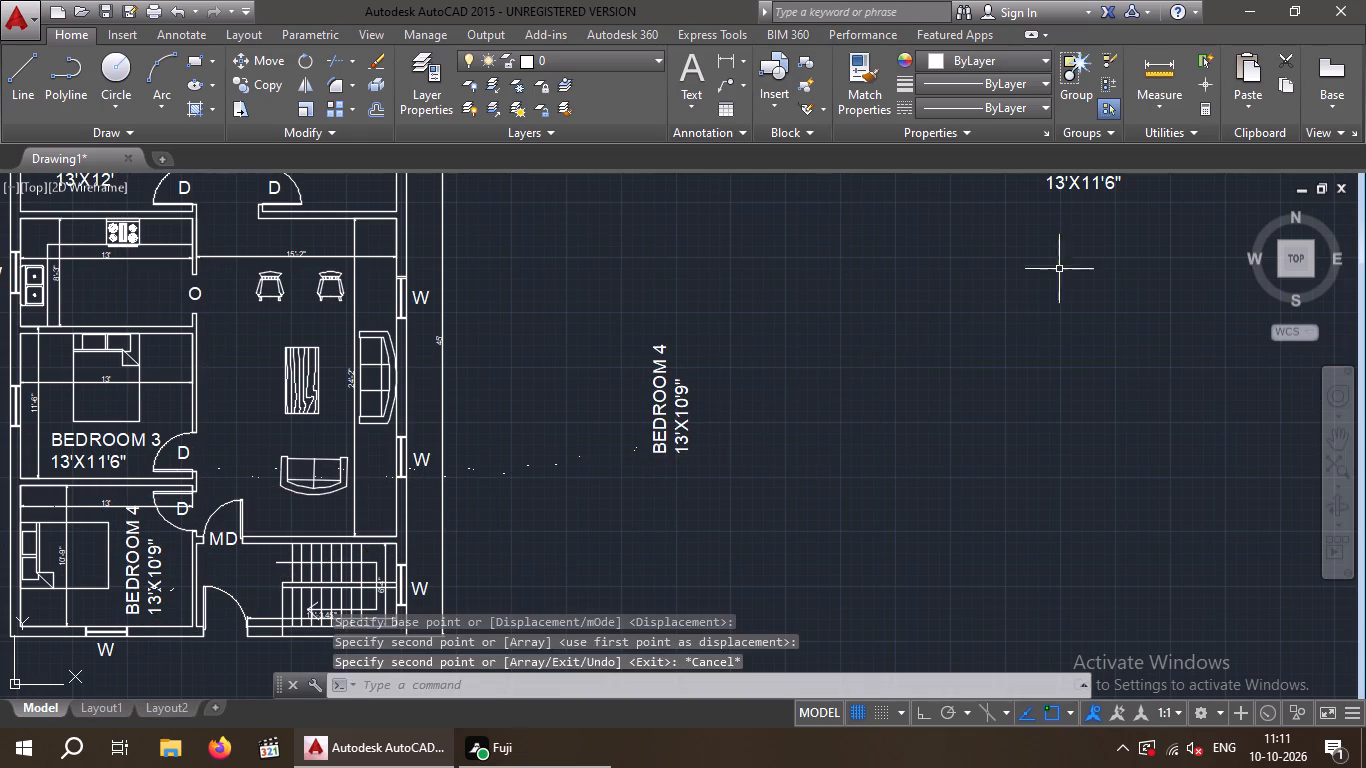
Reopen the horizontal BEDROOM 3 label beside the plan and change its size line to 13'X8'3", matching the kitchen's dimensions.
scroll(1057, 271, "down", 1)
middle_click_drag(1054, 277, 867, 387)
middle_click(866, 388)
scroll(296, 375, "up", 2)
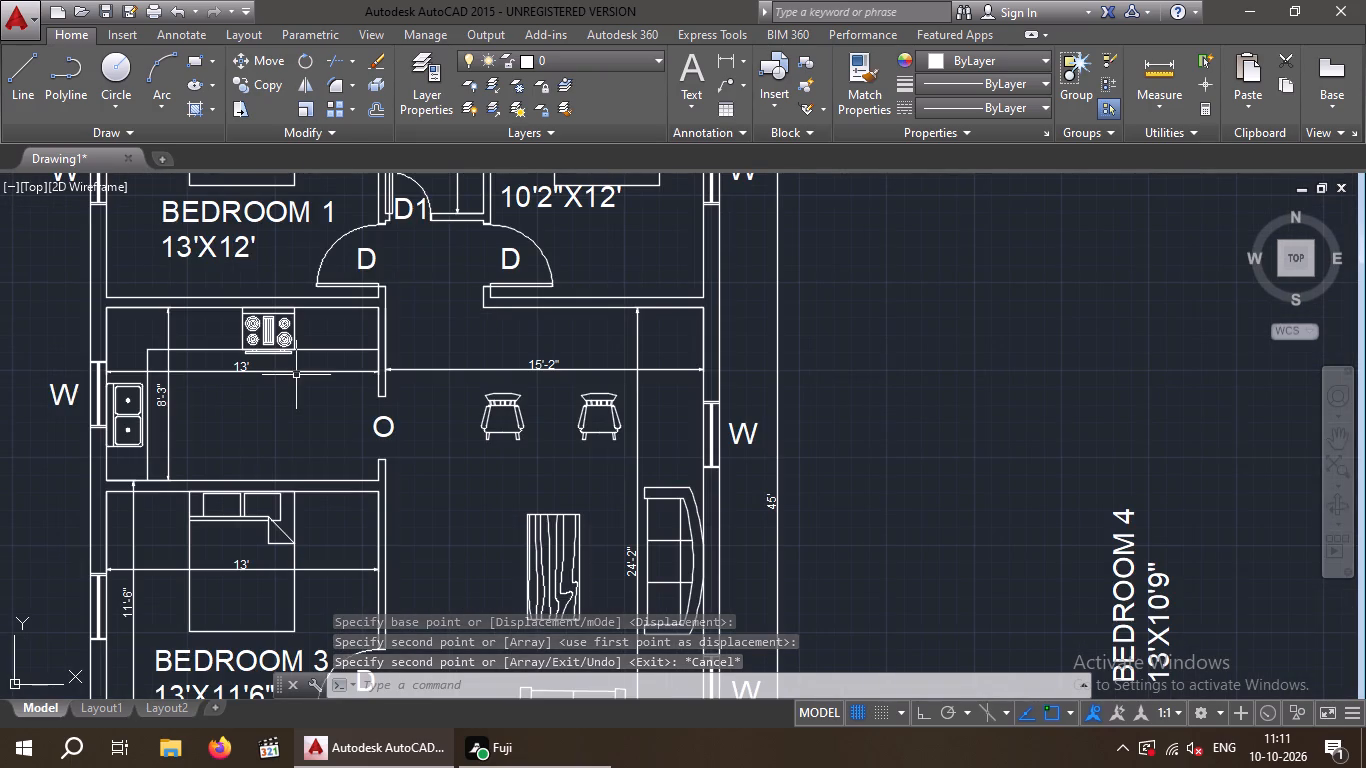
scroll(1294, 357, "down", 1)
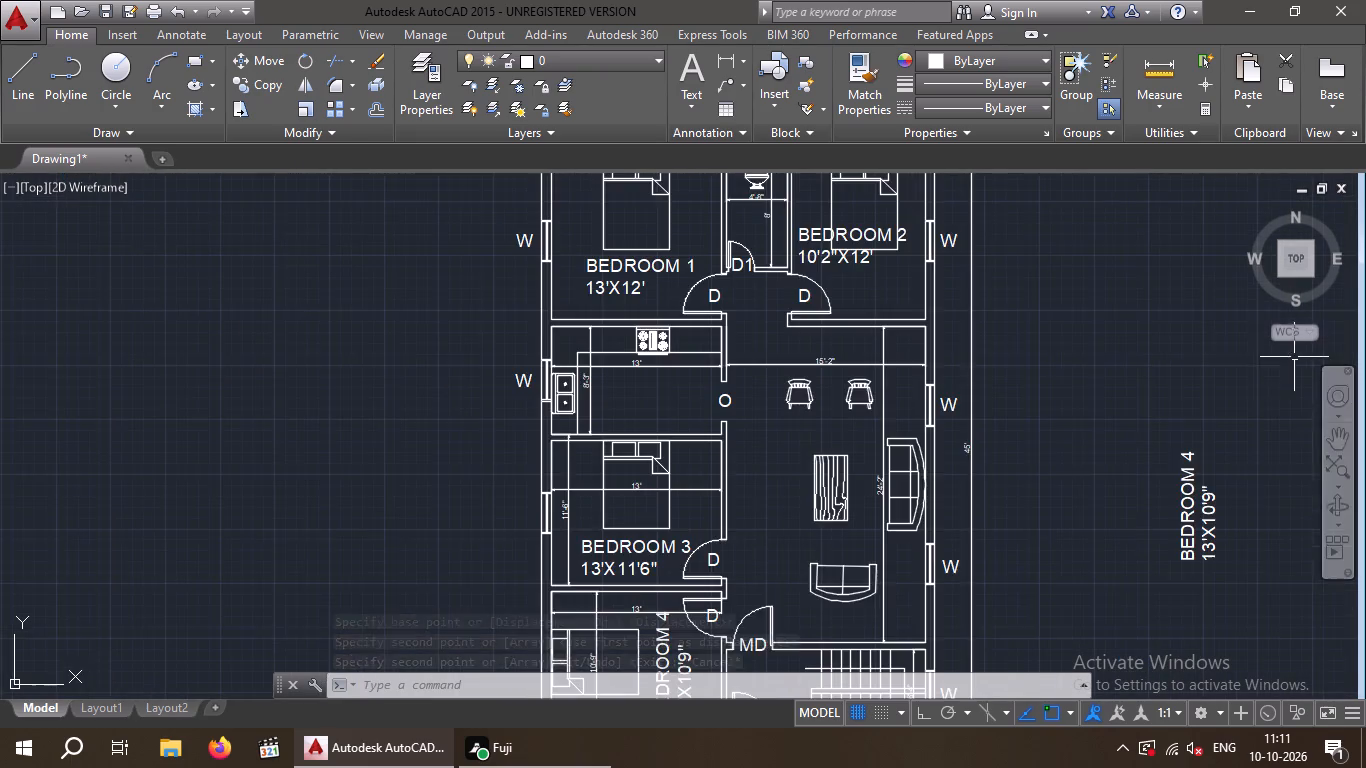
middle_click_drag(1199, 359, 730, 362)
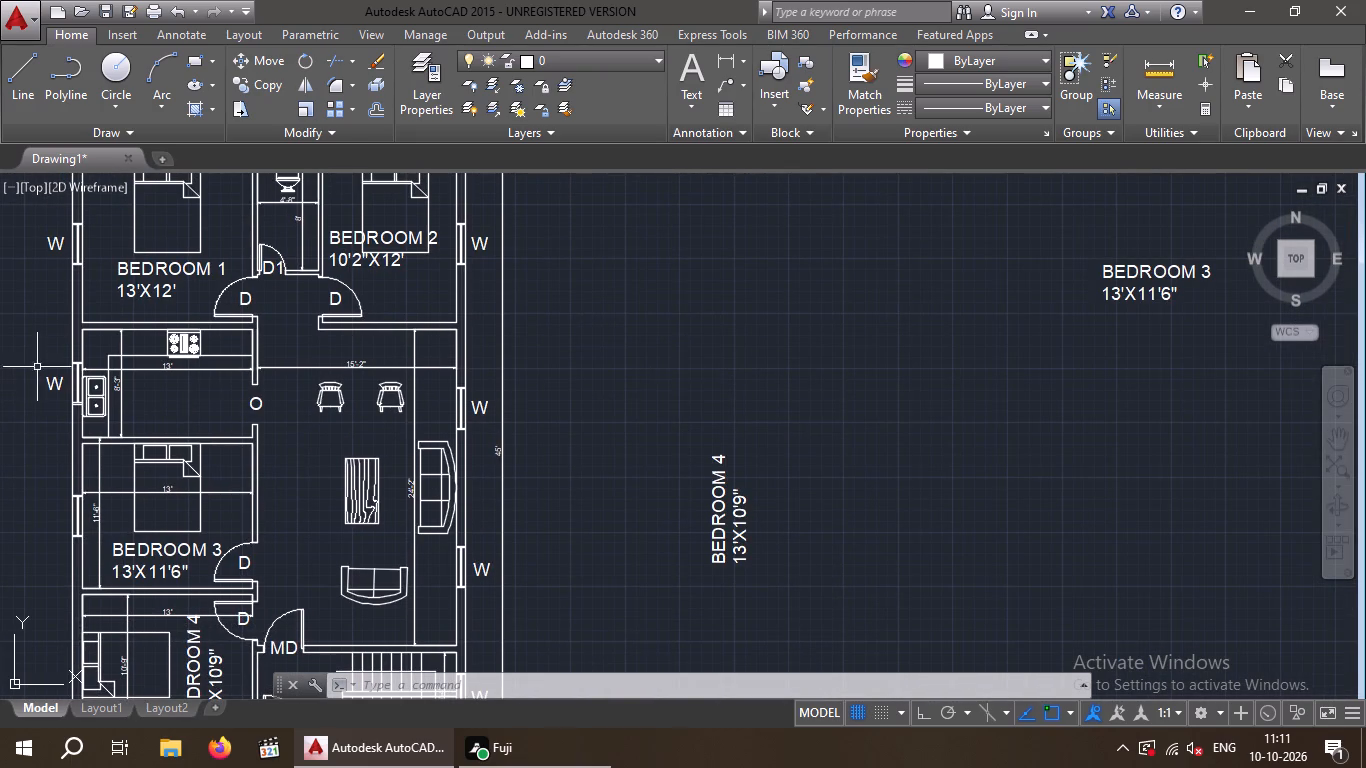
scroll(103, 375, "up", 5)
scroll(105, 375, "down", 7)
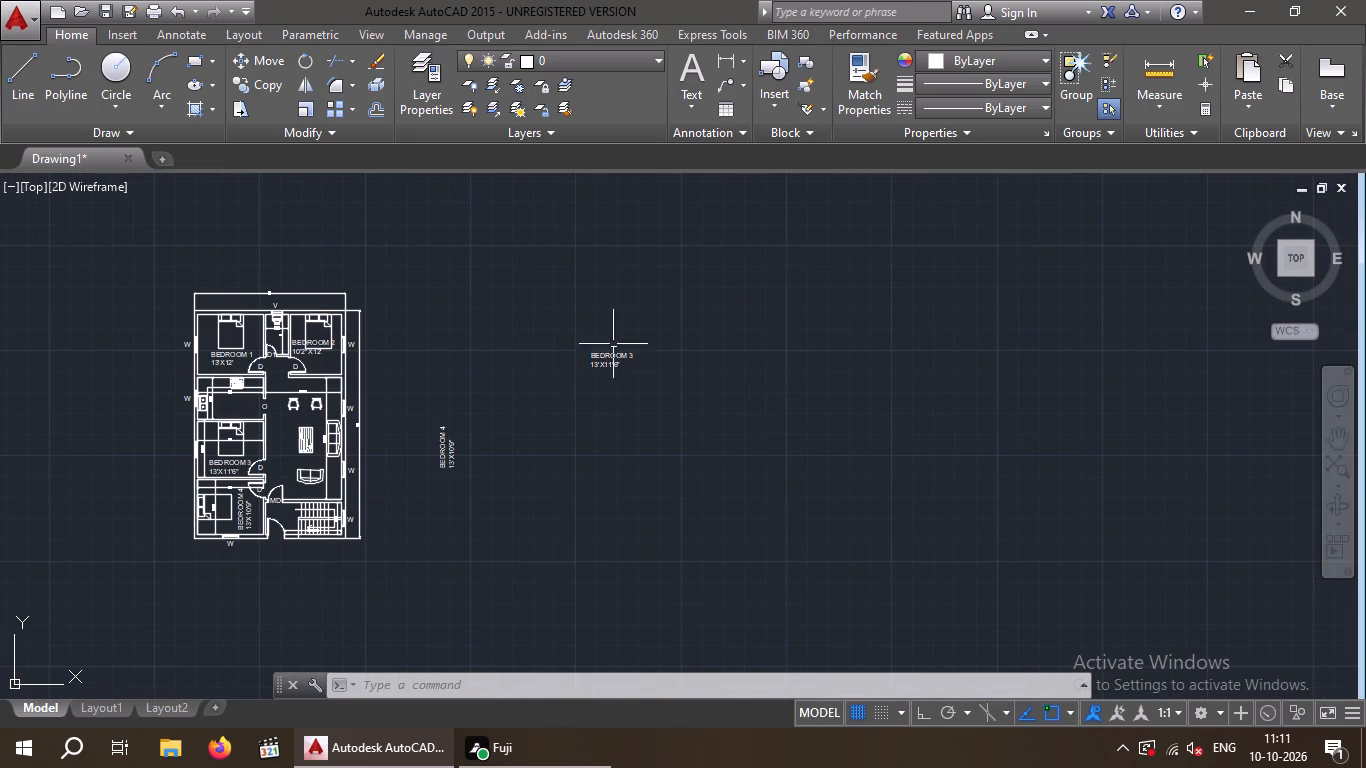
double_click(609, 360)
scroll(656, 376, "up", 2)
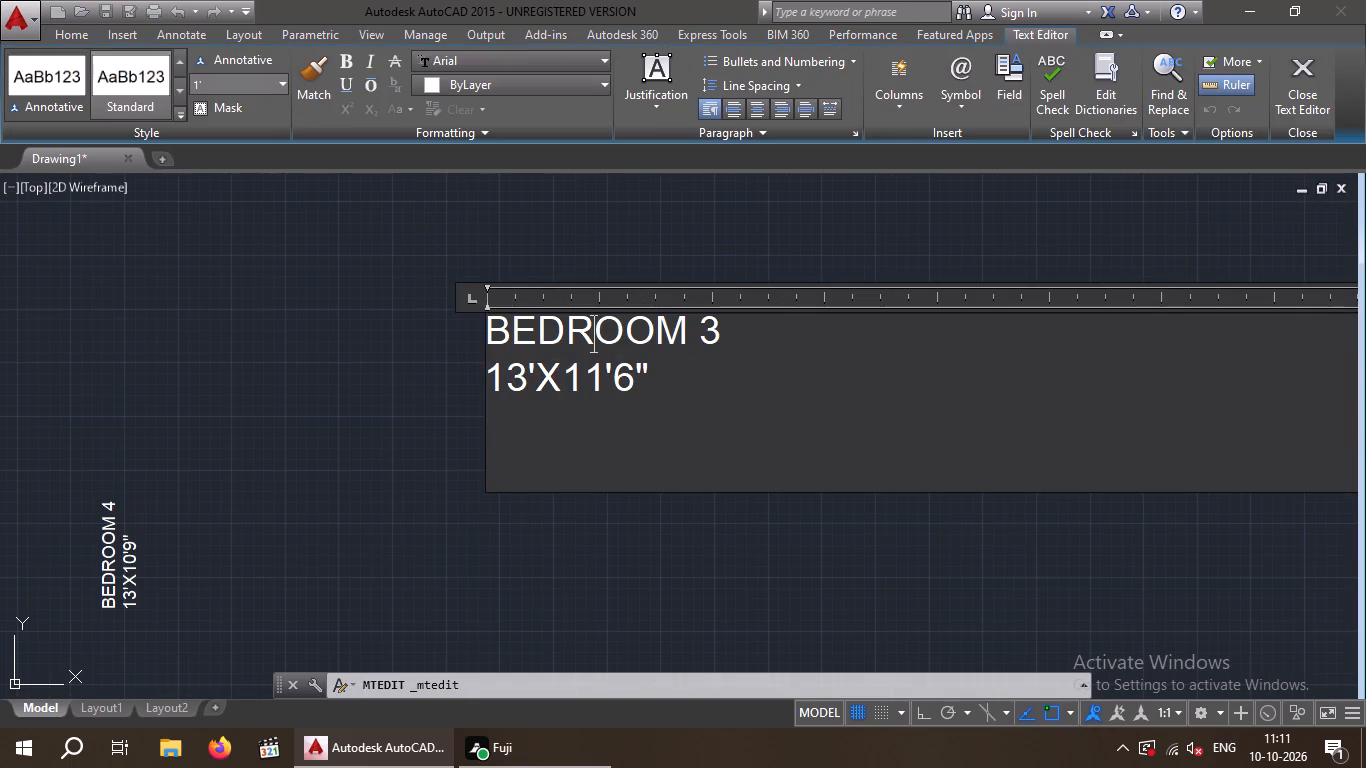
left_click(634, 381)
key("BackSpace")
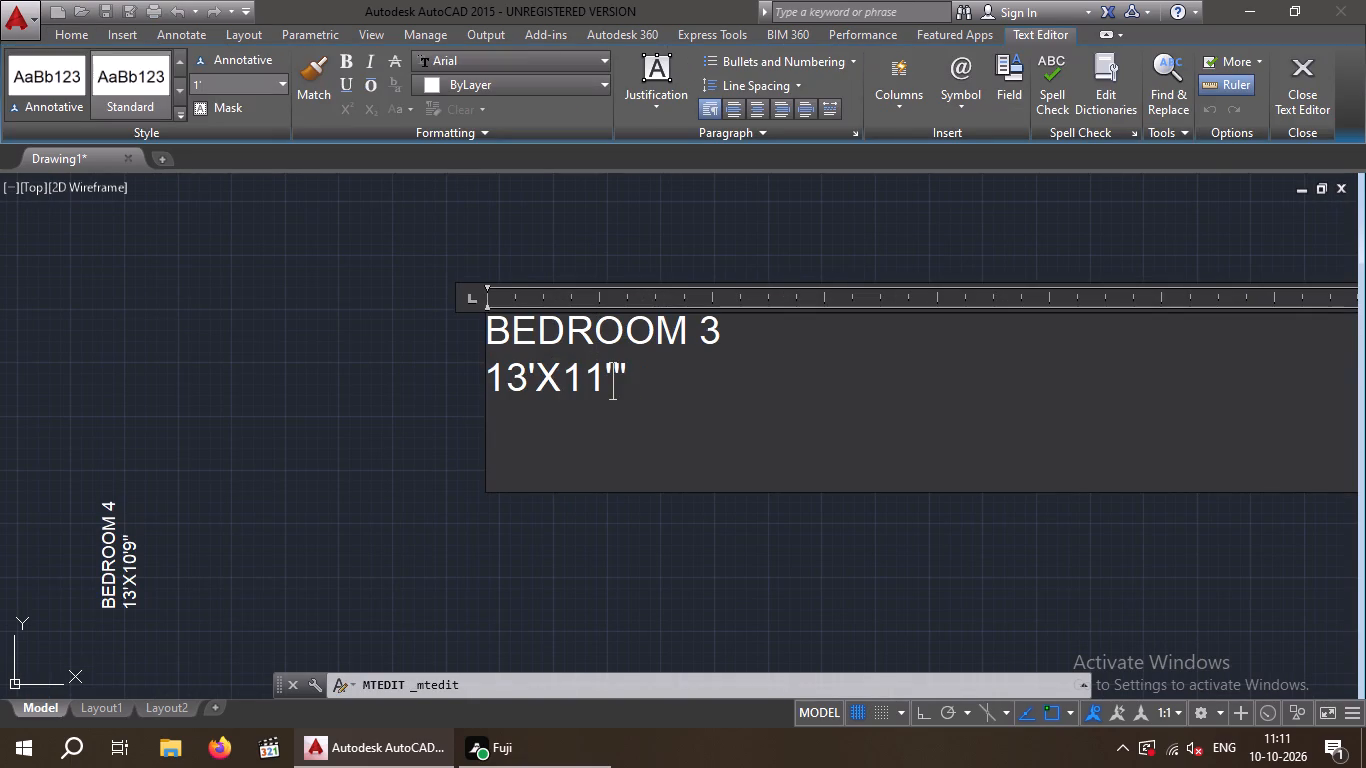
key("3")
key("Left")
key("Left")
key("BackSpace")
key("BackSpace")
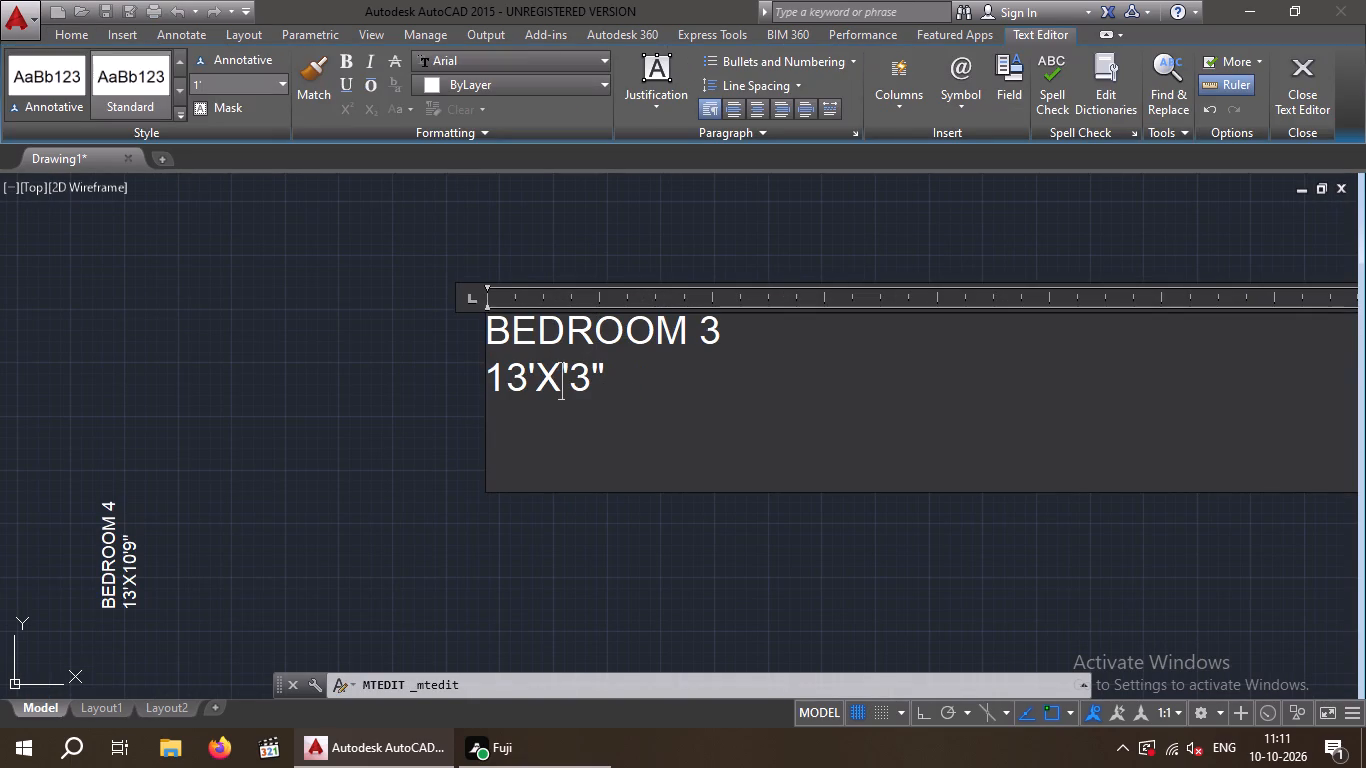
key("8")
Change the room name above the 13'X8'3" size line to KITCHEN and finish editing the label.
left_click(735, 336)
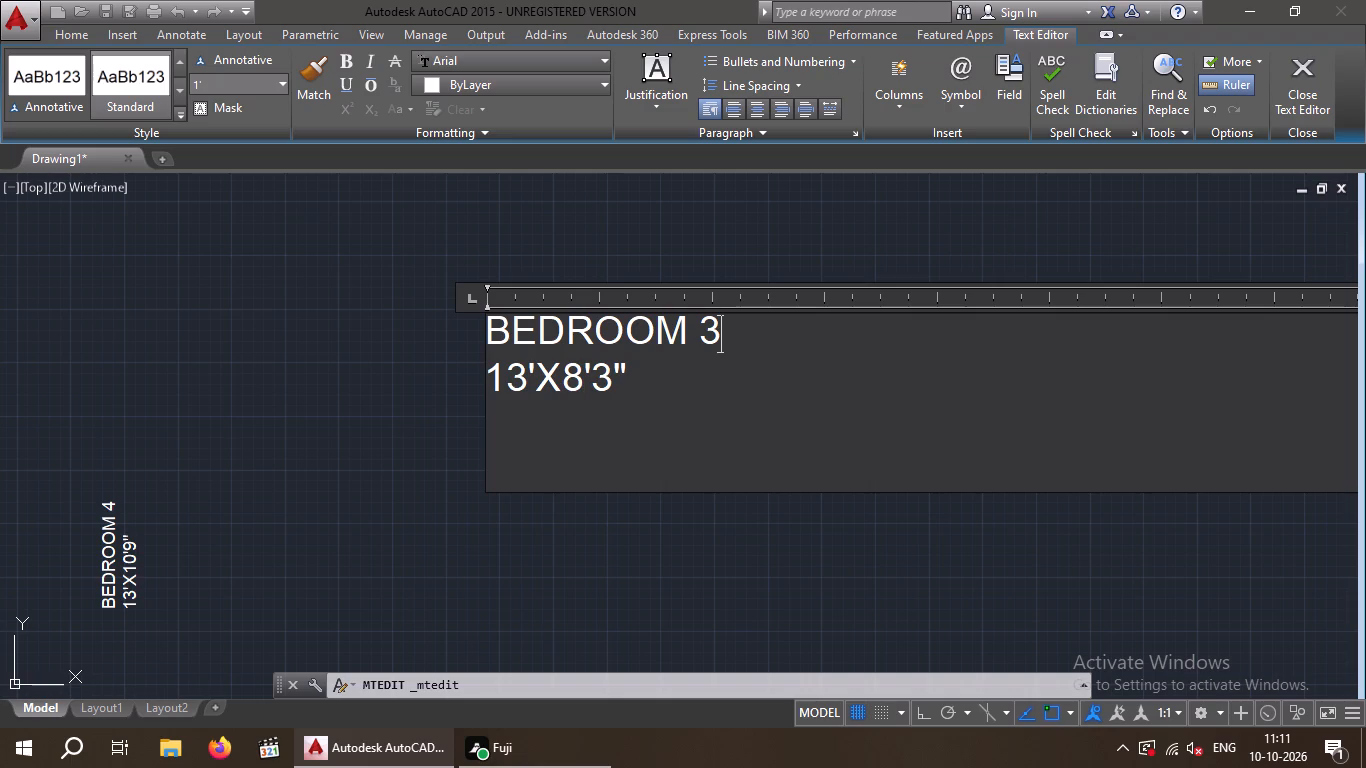
key("BackSpace")
key("BackSpace")
key("BackSpace")
key("BackSpace")
key("BackSpace")
key("BackSpace")
key("BackSpace")
key("BackSpace")
key("BackSpace")
key("BackSpace")
key("BackSpace")
key("BackSpace")
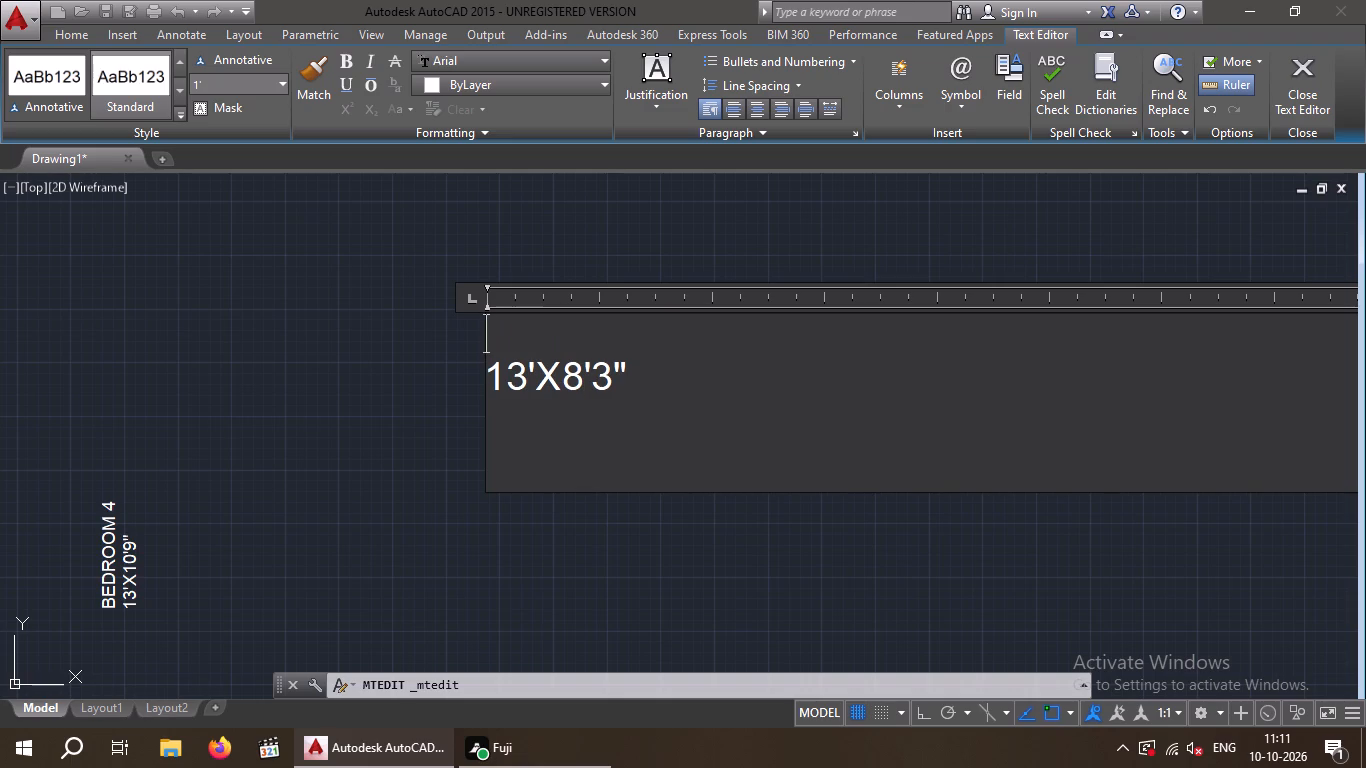
type("KITCHEN")
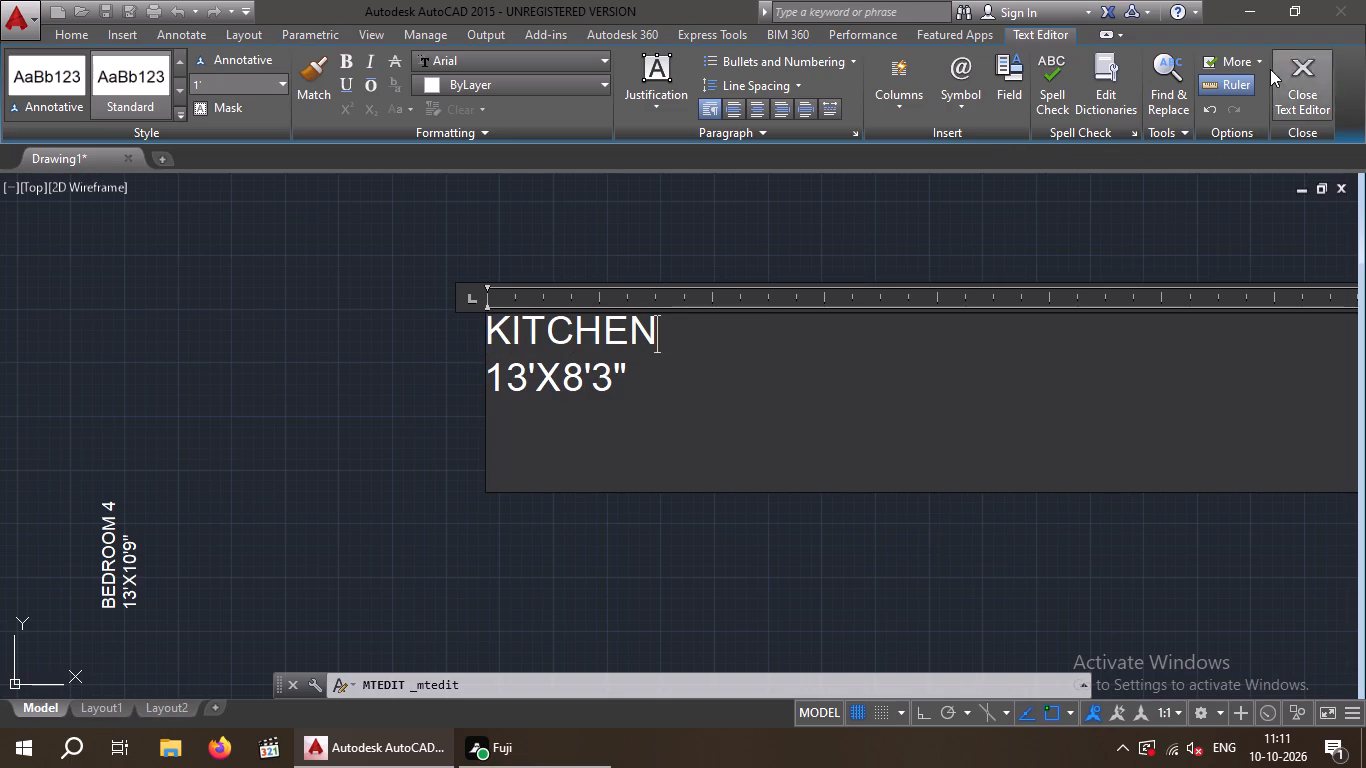
left_click(1290, 72)
Copy the KITCHEN label with its size line into the plan's kitchen, between the sink counter and the opening marked O.
left_click_drag(587, 334, 492, 334)
left_click(463, 334)
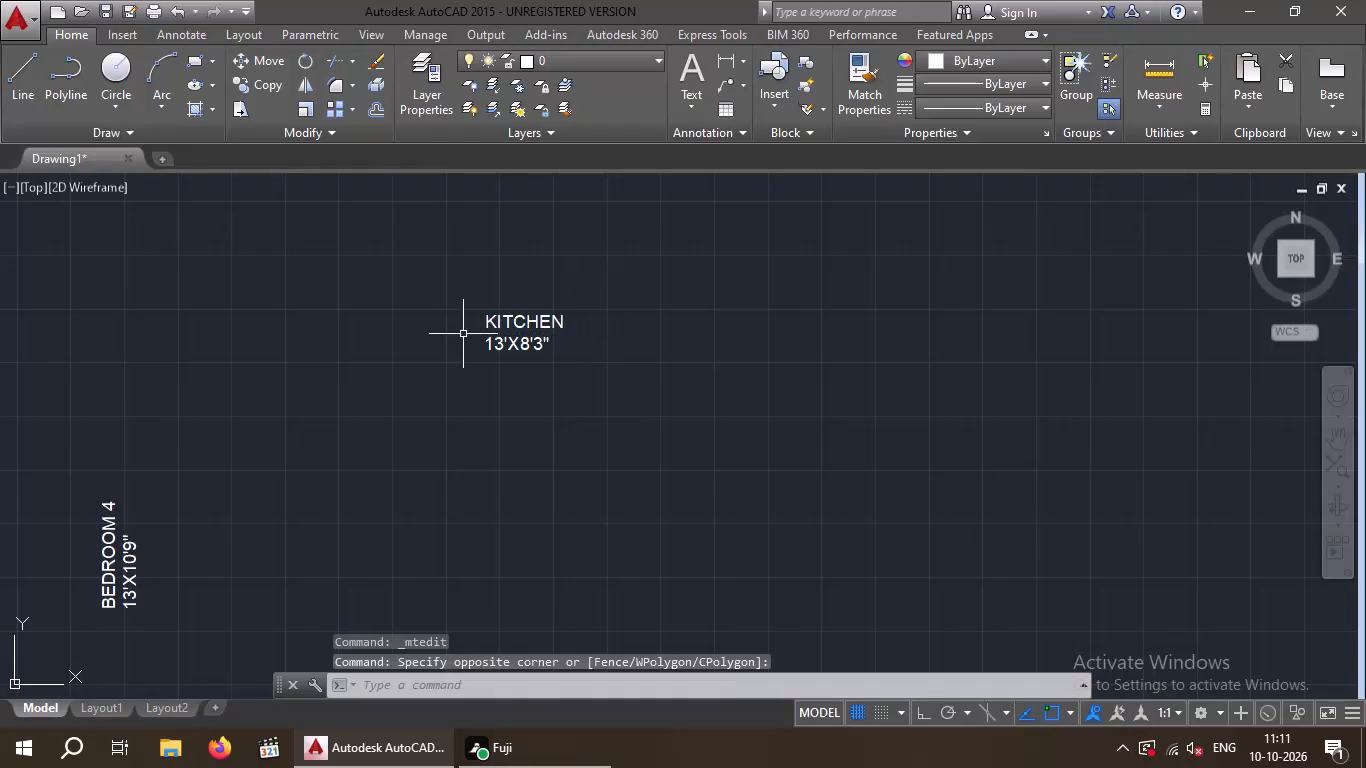
left_click_drag(791, 325, 494, 352)
left_click(464, 352)
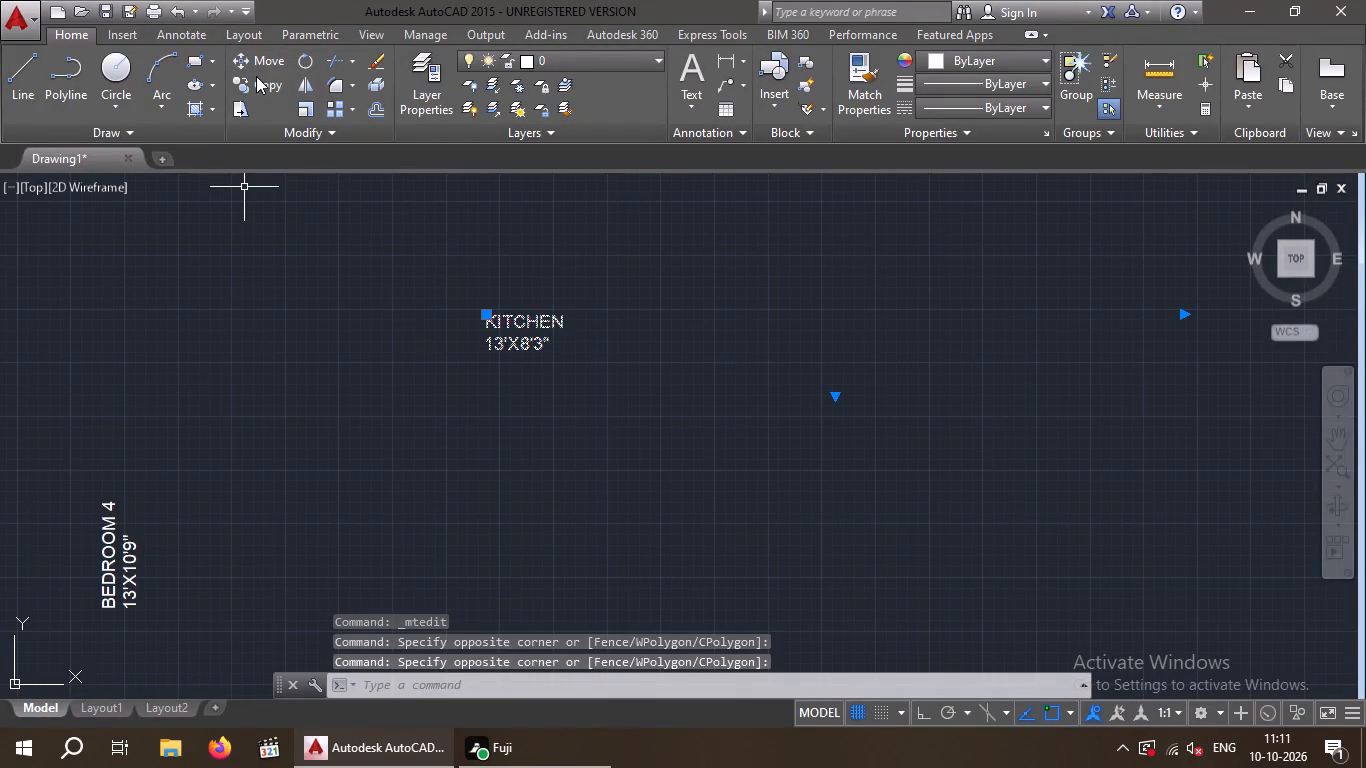
left_click(256, 76)
left_click_drag(497, 343, 488, 343)
scroll(185, 450, "down", 3)
middle_click_drag(194, 450, 200, 449)
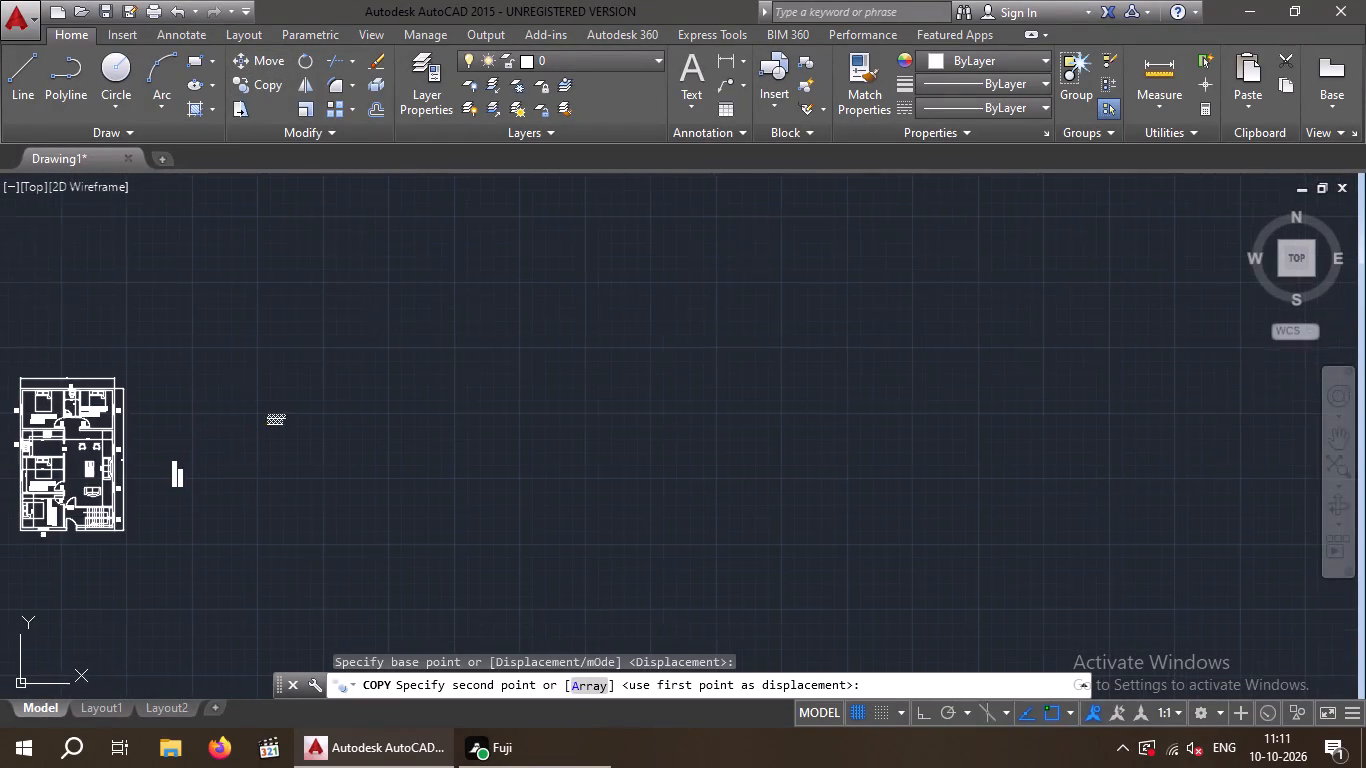
middle_click_drag(200, 449, 745, 460)
scroll(573, 465, "up", 5)
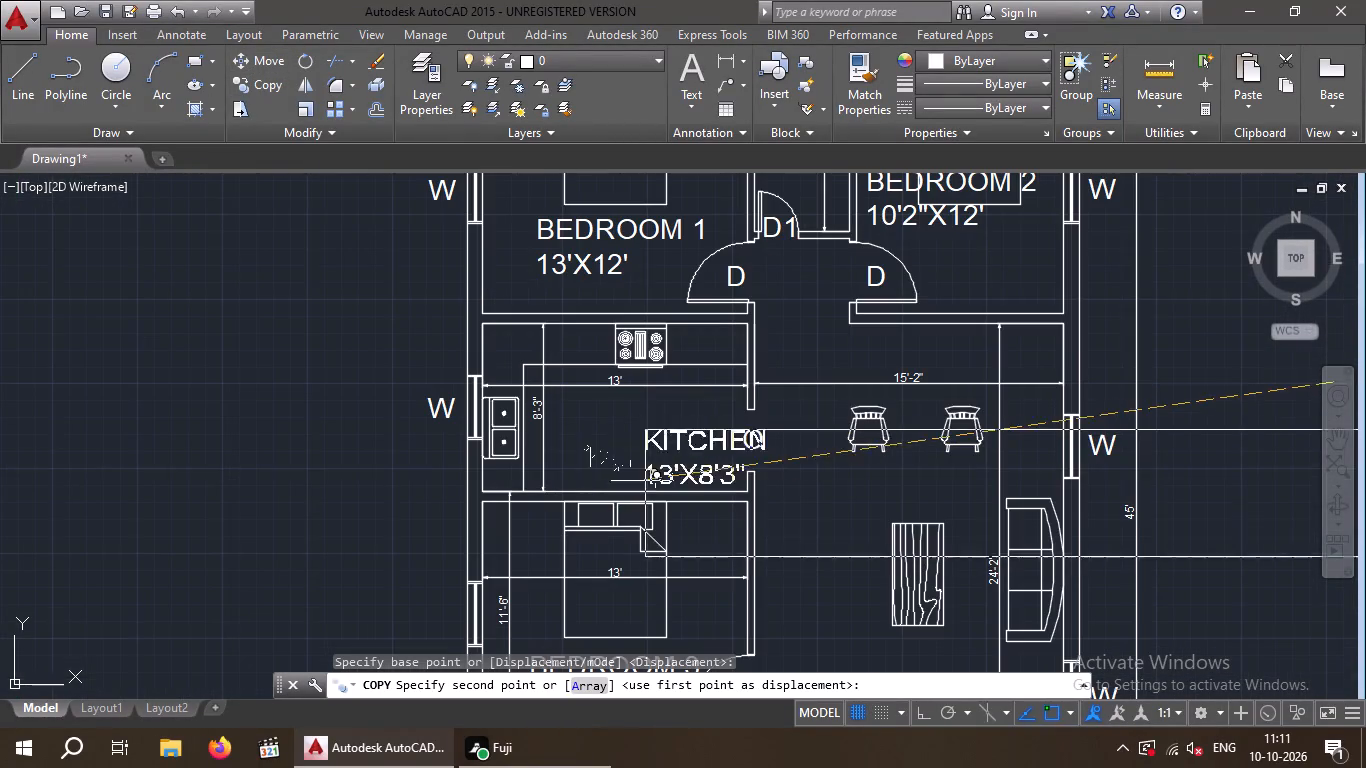
left_click(571, 462)
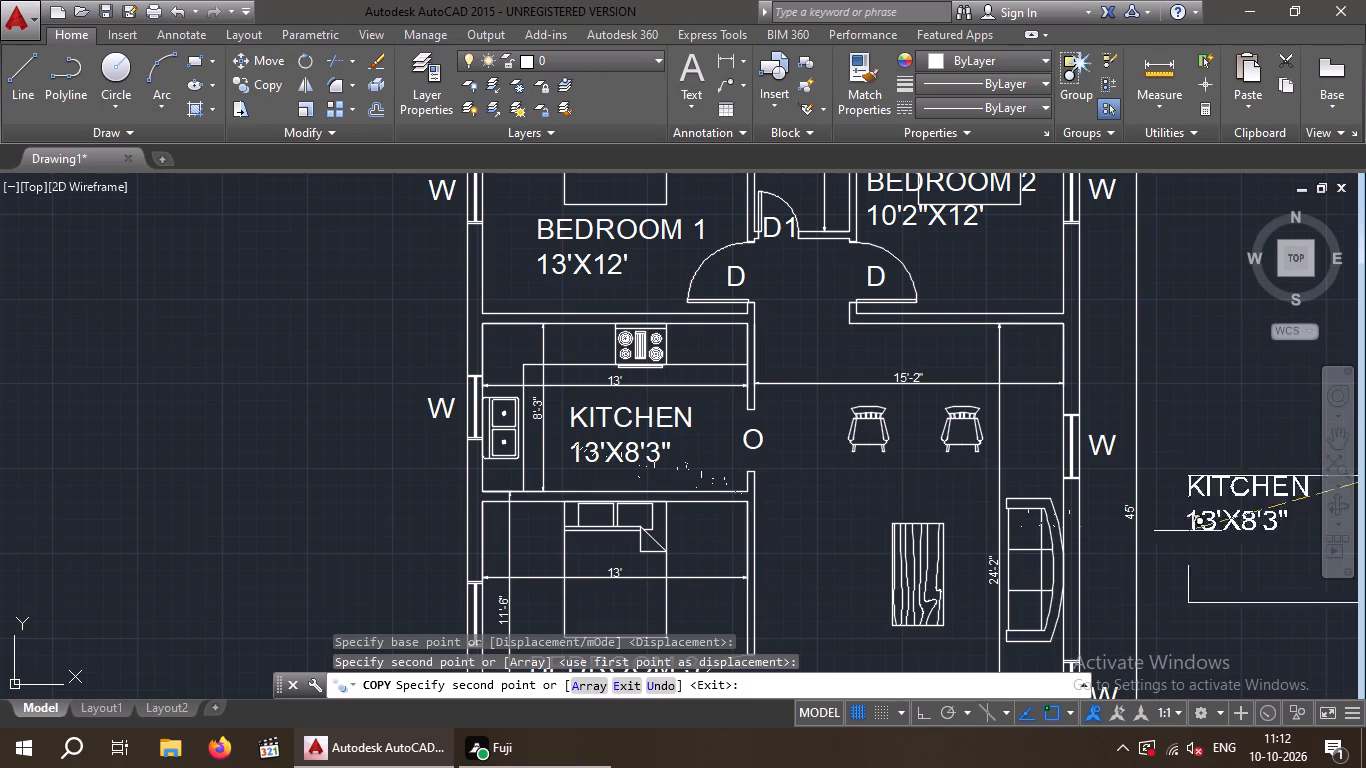
scroll(1215, 482, "down", 1)
middle_click_drag(1194, 483, 573, 495)
middle_click_drag(688, 475, 688, 397)
key("Escape")
key("Escape")
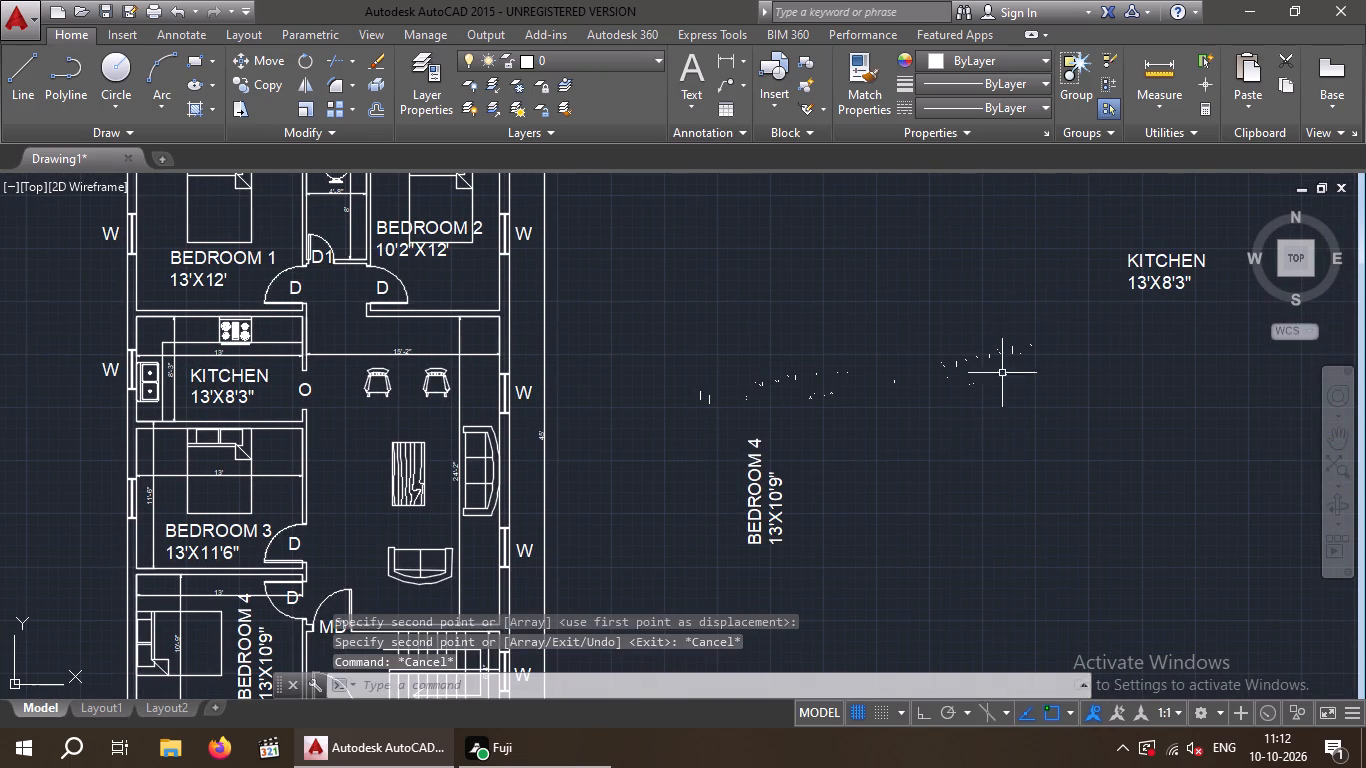
Reopen the spare KITCHEN label beside the plan and change its room name to TOILET.
double_click(1153, 274)
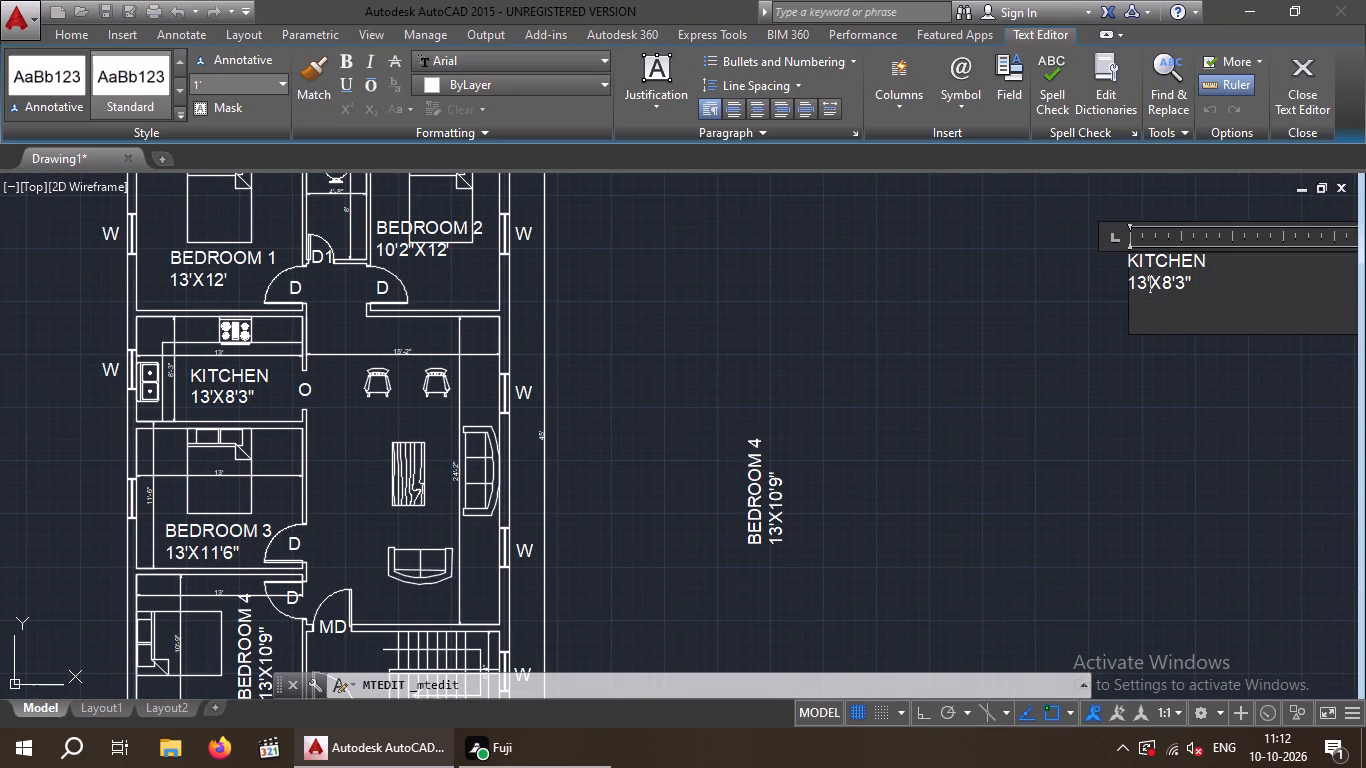
left_click(1210, 261)
key("BackSpace")
key("BackSpace")
key("BackSpace")
key("BackSpace")
key("BackSpace")
key("BackSpace")
key("BackSpace")
key("BackSpace")
key("BackSpace")
type("TOILET")
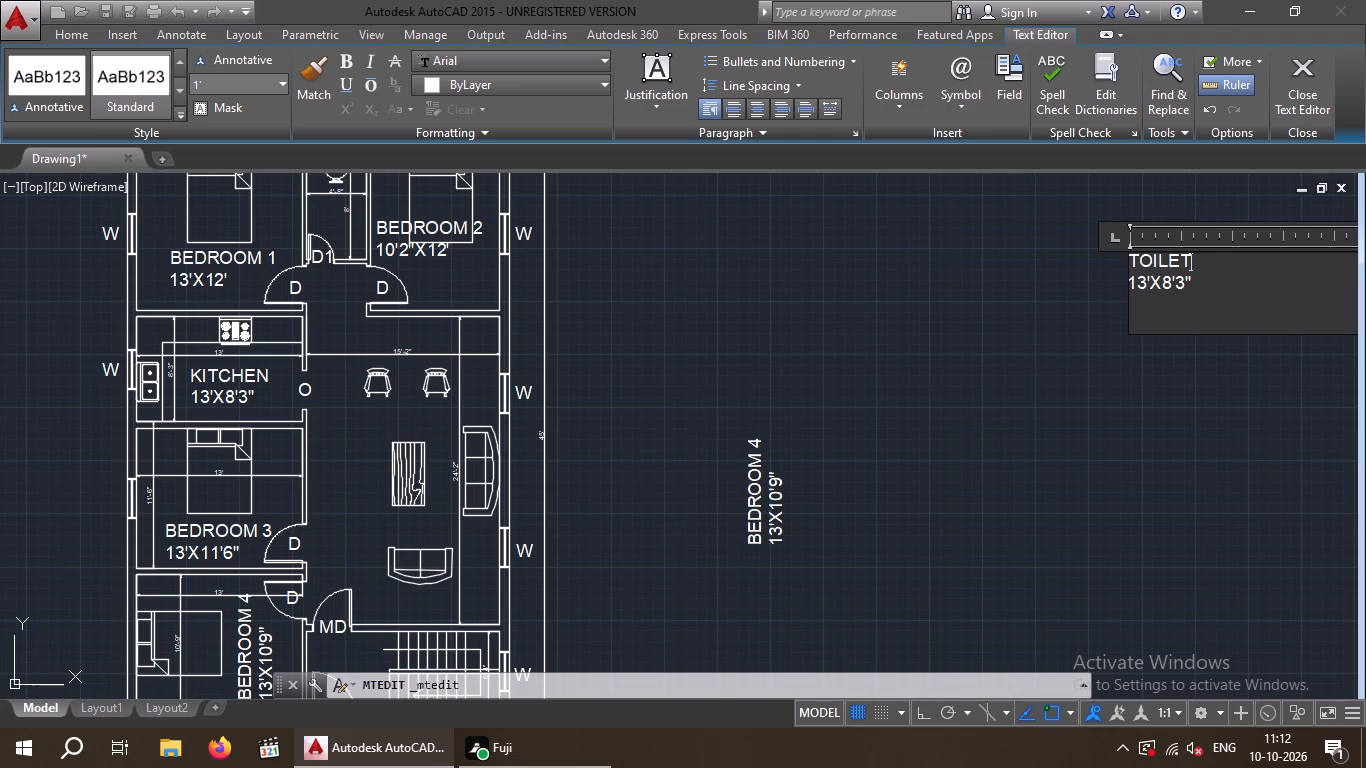
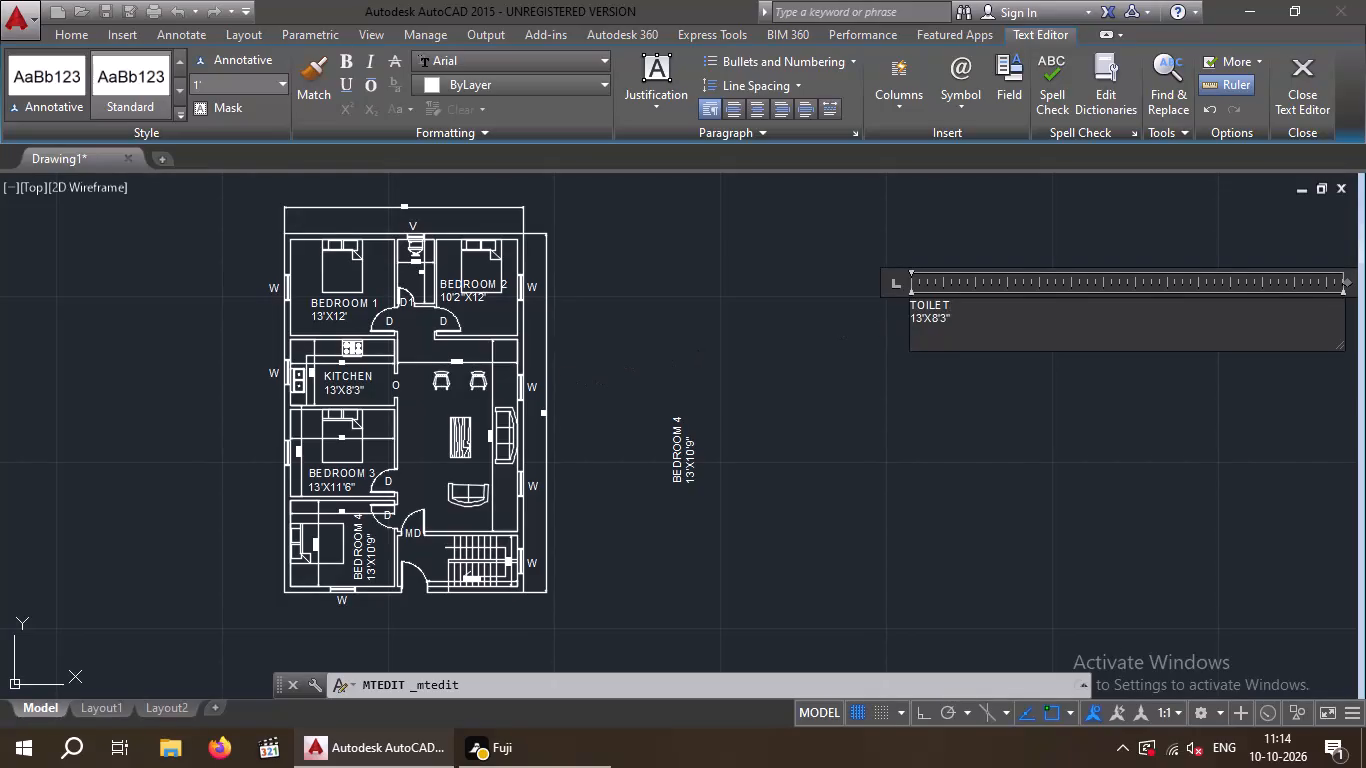
Change the size line of the TOILET label beside the plan to 4'8"X8' and finish editing the text.
scroll(940, 322, "up", 2)
middle_click_drag(524, 324, 940, 363)
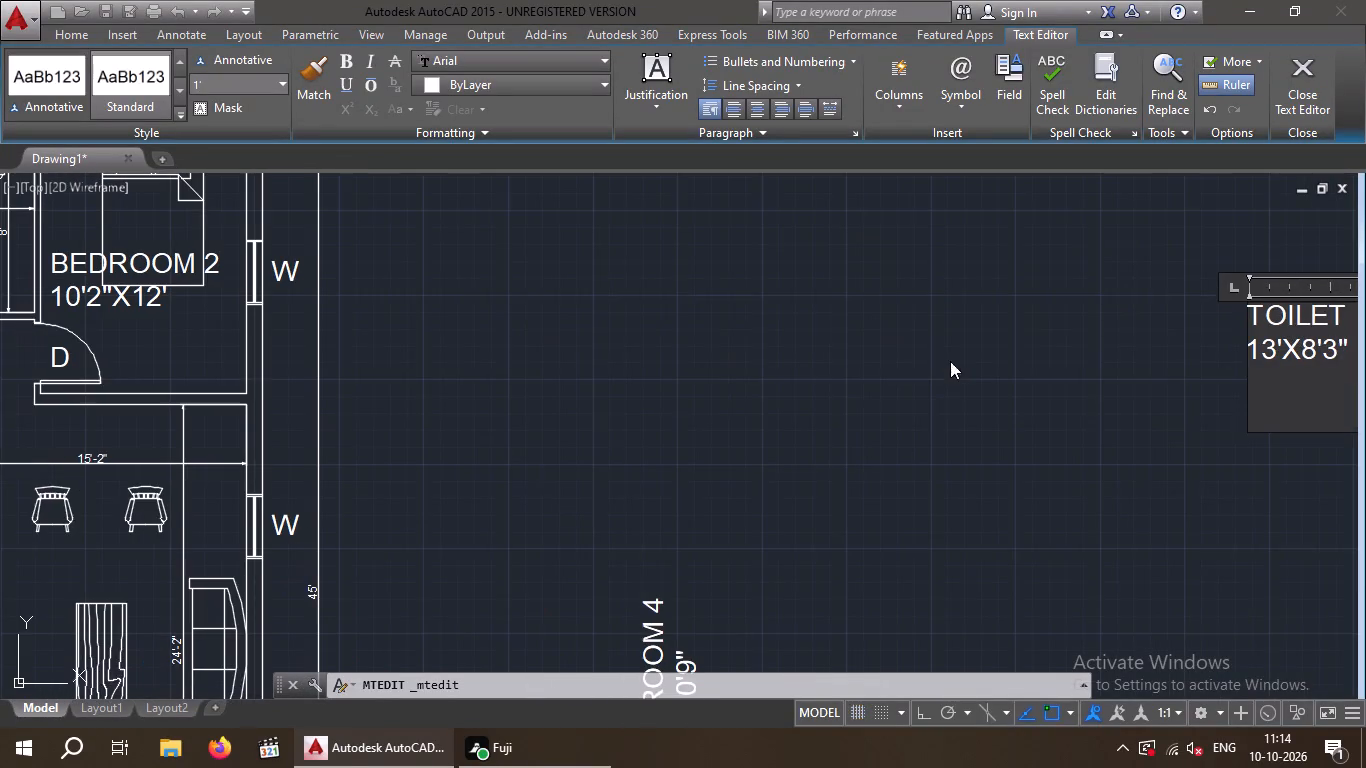
scroll(639, 344, "down", 1)
scroll(229, 283, "up", 1)
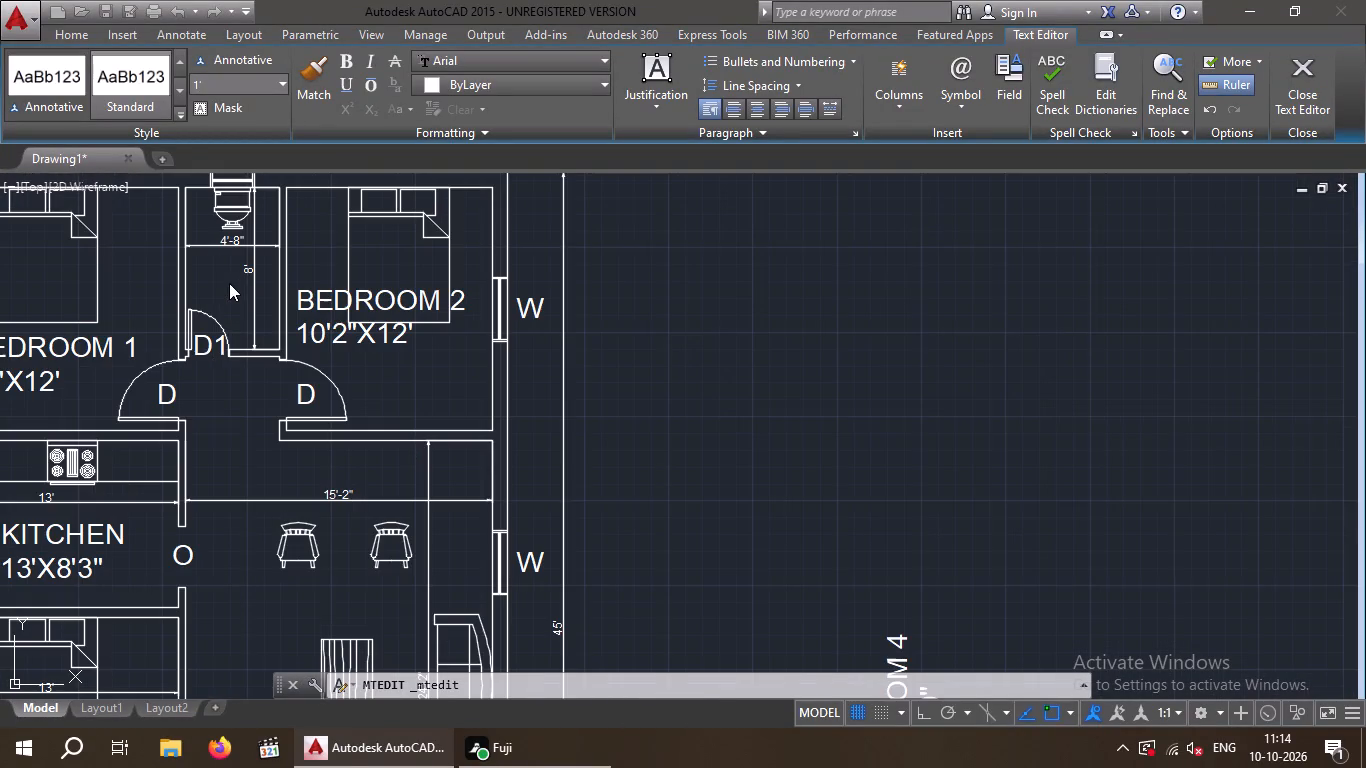
middle_click_drag(703, 281, 134, 345)
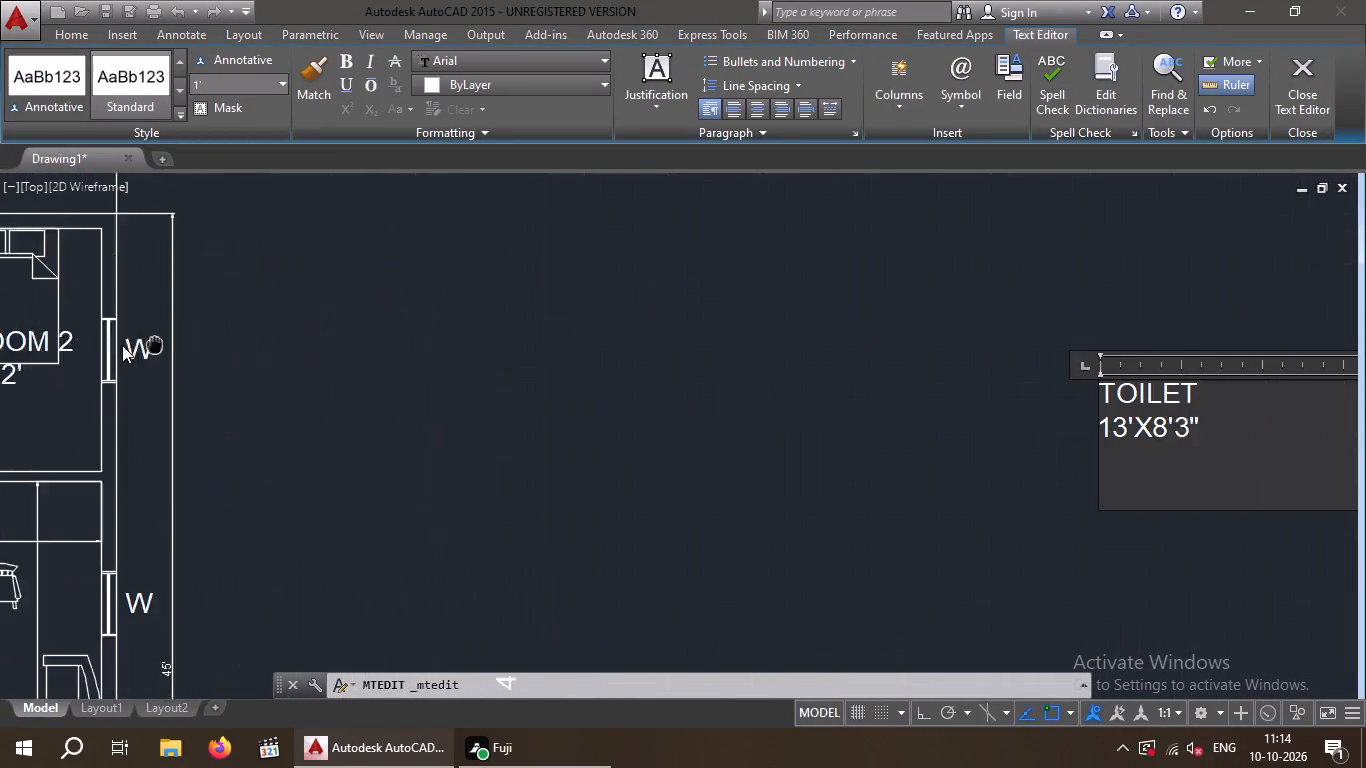
left_click(1089, 425)
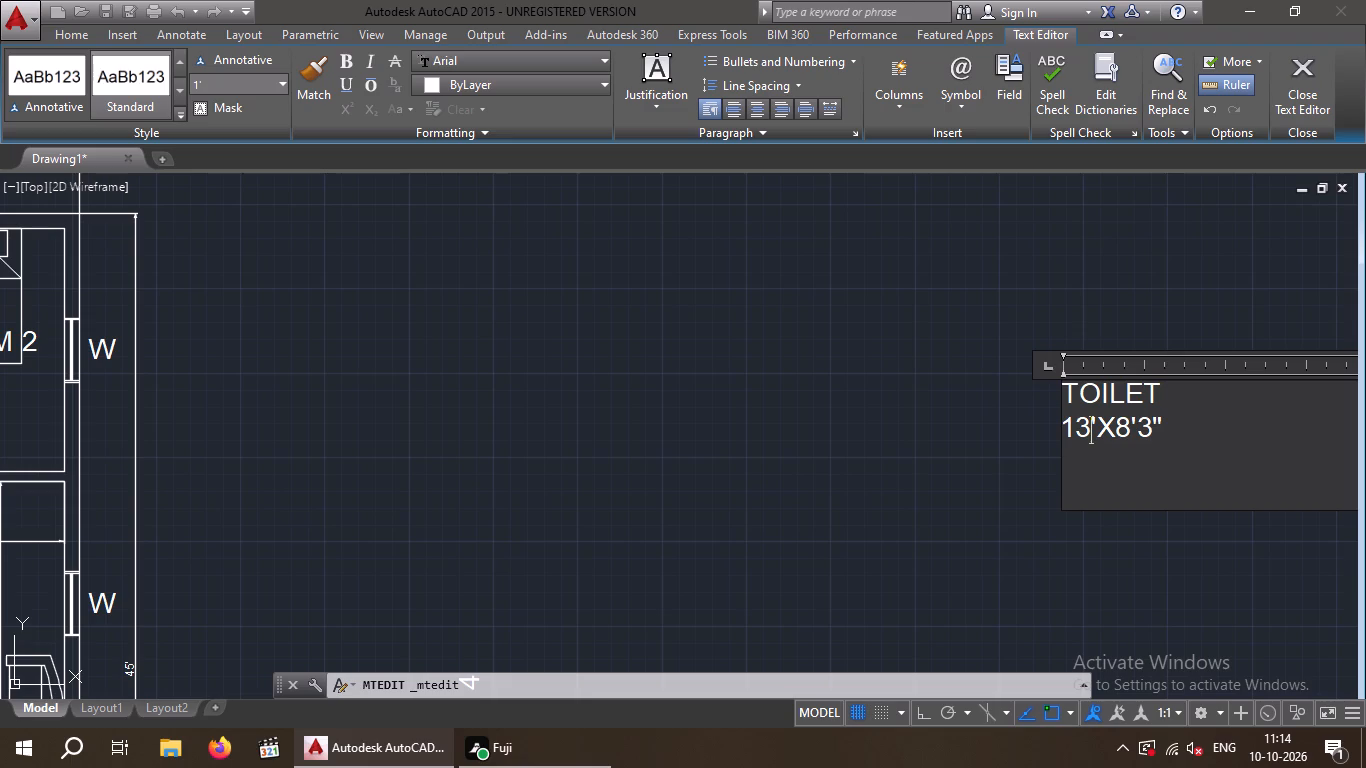
key("BackSpace")
key("BackSpace")
key("4")
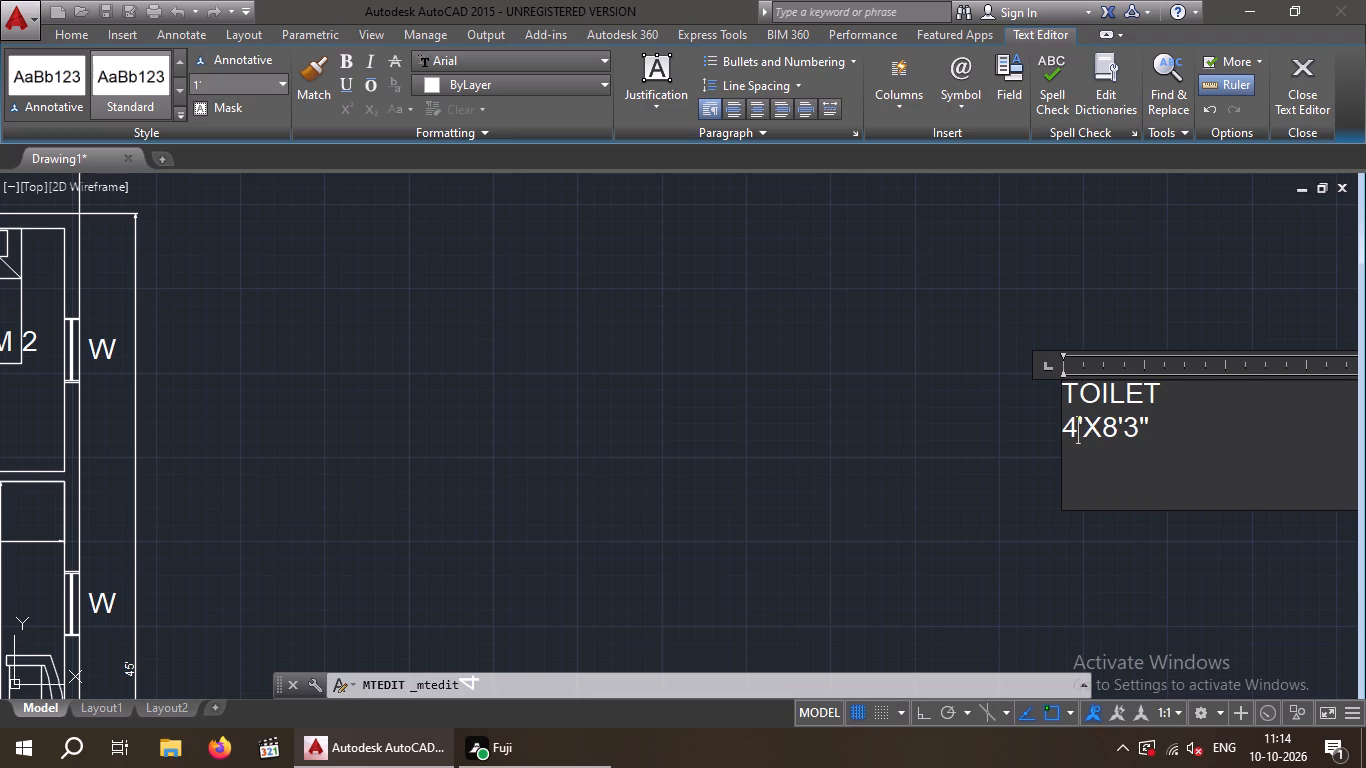
key("Right")
key("8")
key("shift+quotedbl")
key("Right")
key("Right")
key("Right")
key("Right")
key("Right")
key("BackSpace")
key("BackSpace")
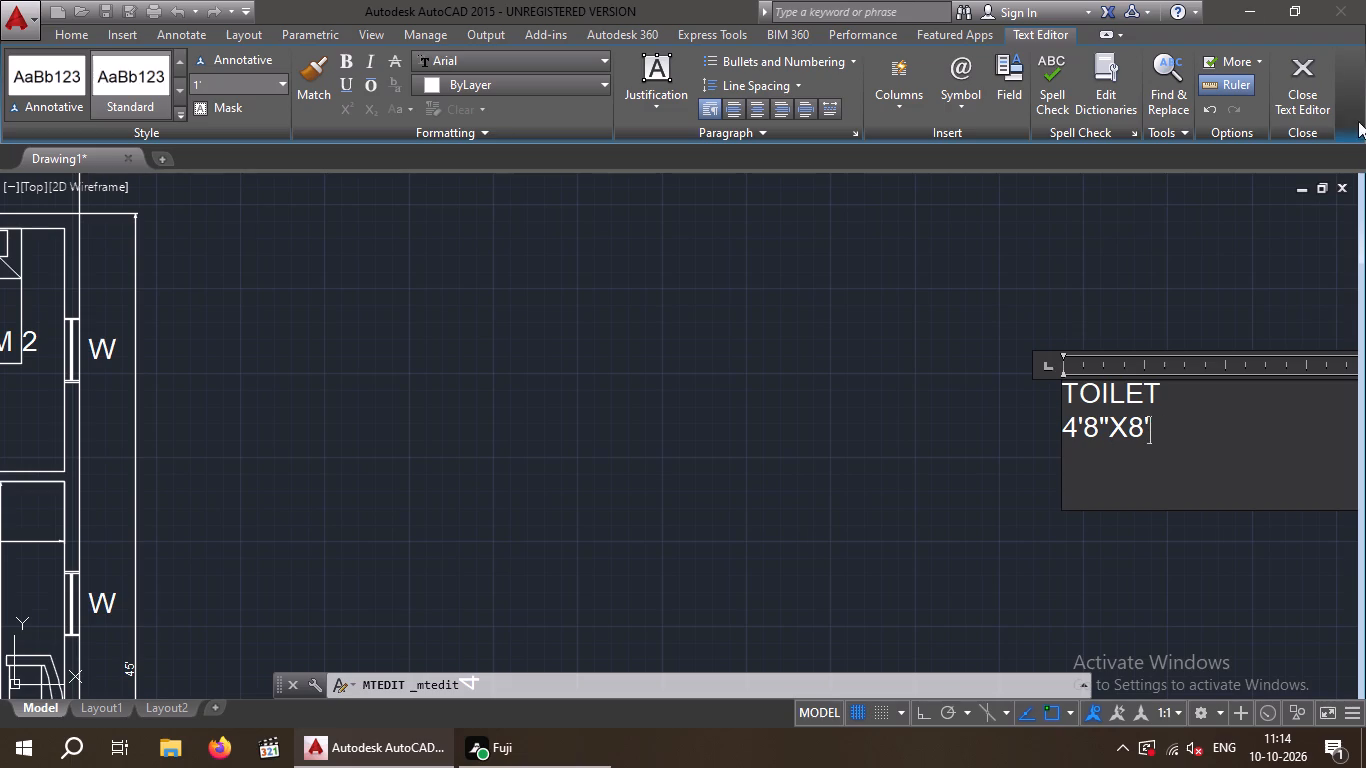
left_click(1315, 93)
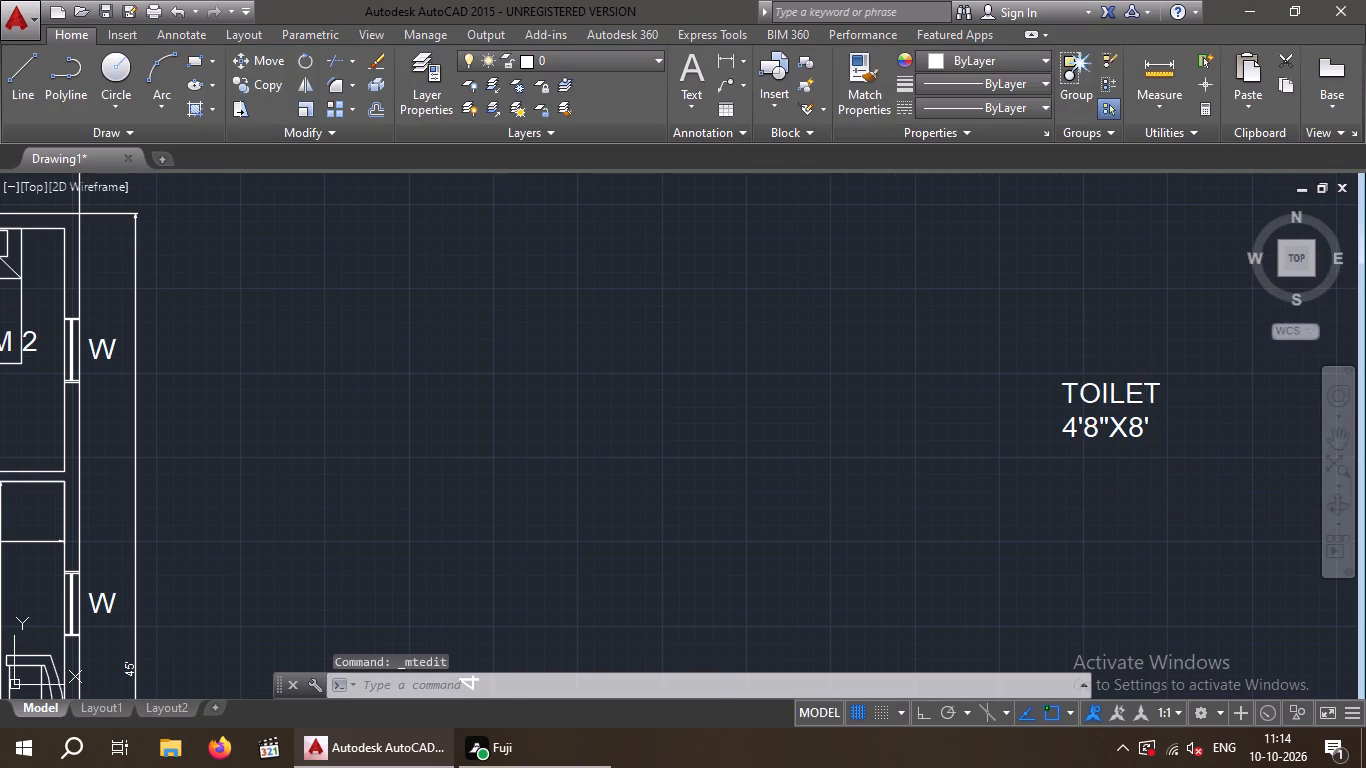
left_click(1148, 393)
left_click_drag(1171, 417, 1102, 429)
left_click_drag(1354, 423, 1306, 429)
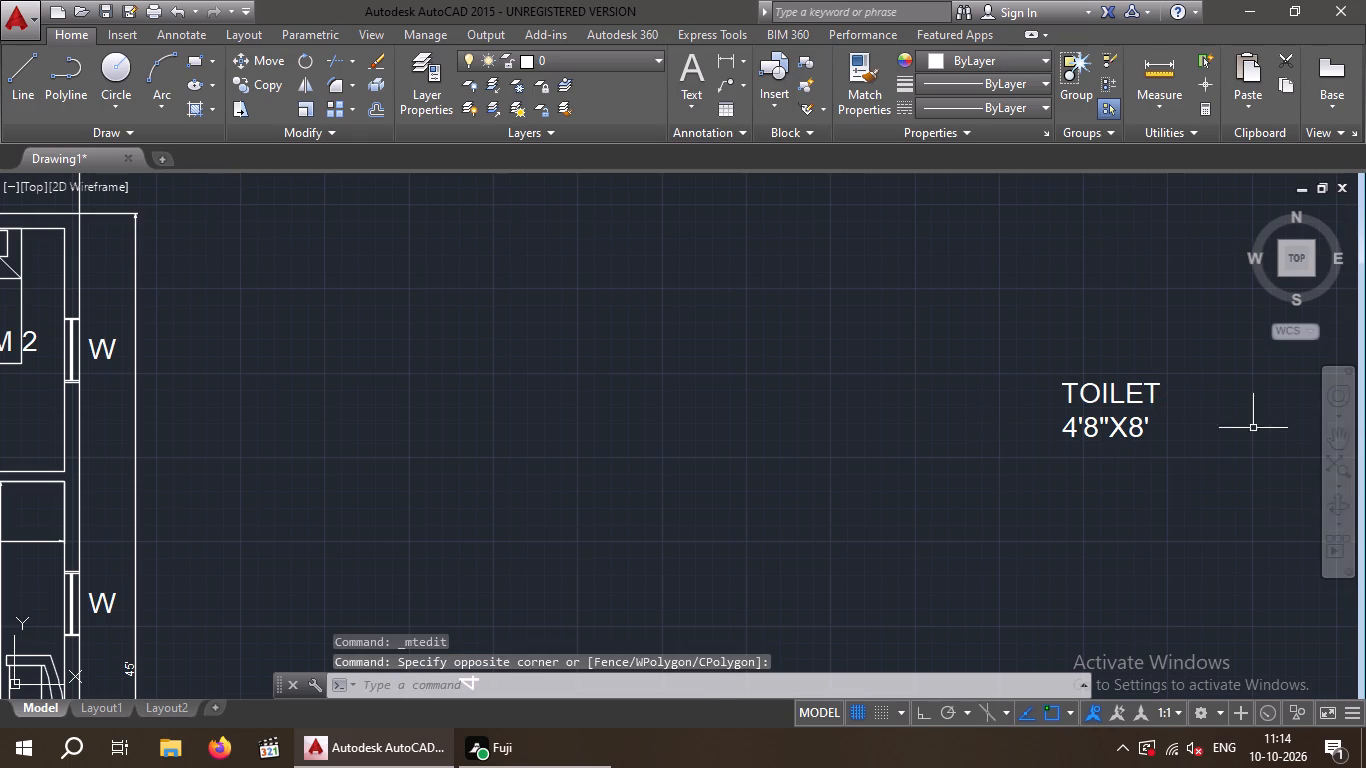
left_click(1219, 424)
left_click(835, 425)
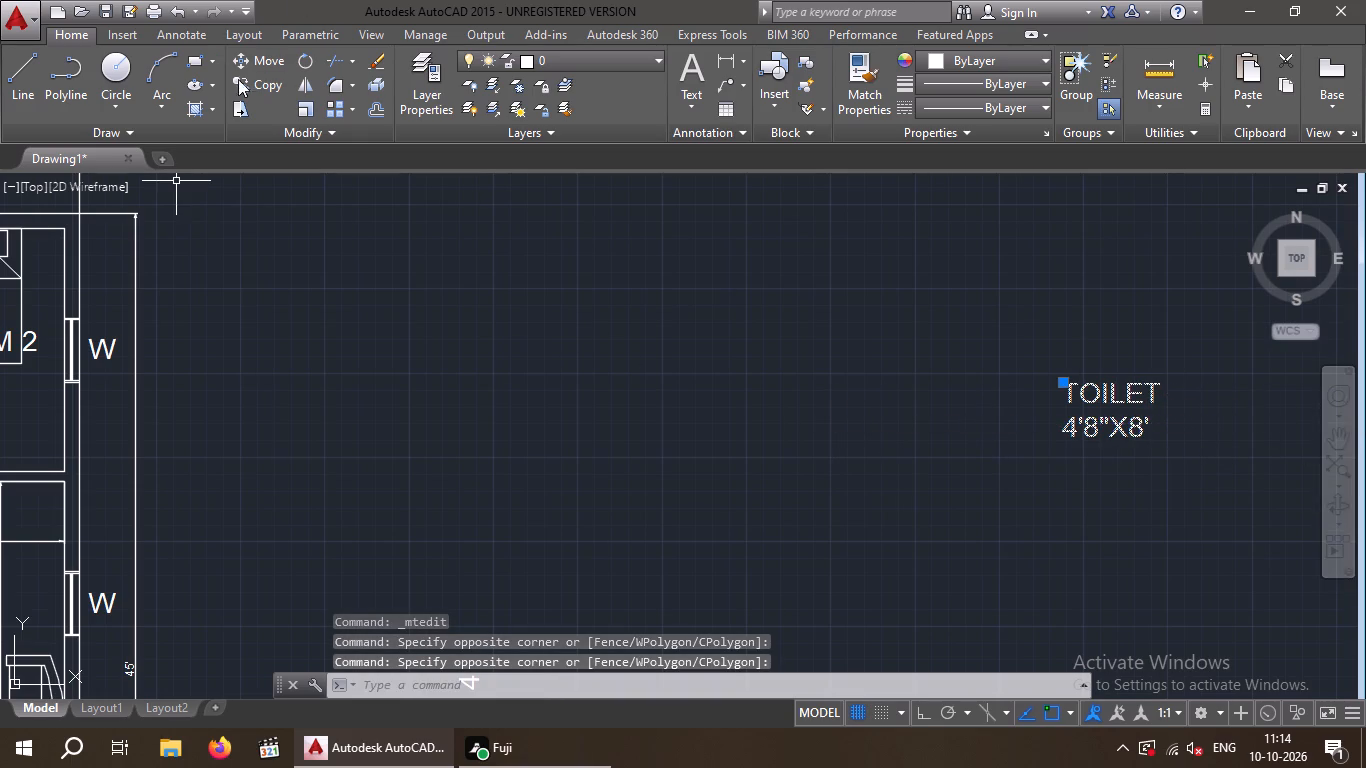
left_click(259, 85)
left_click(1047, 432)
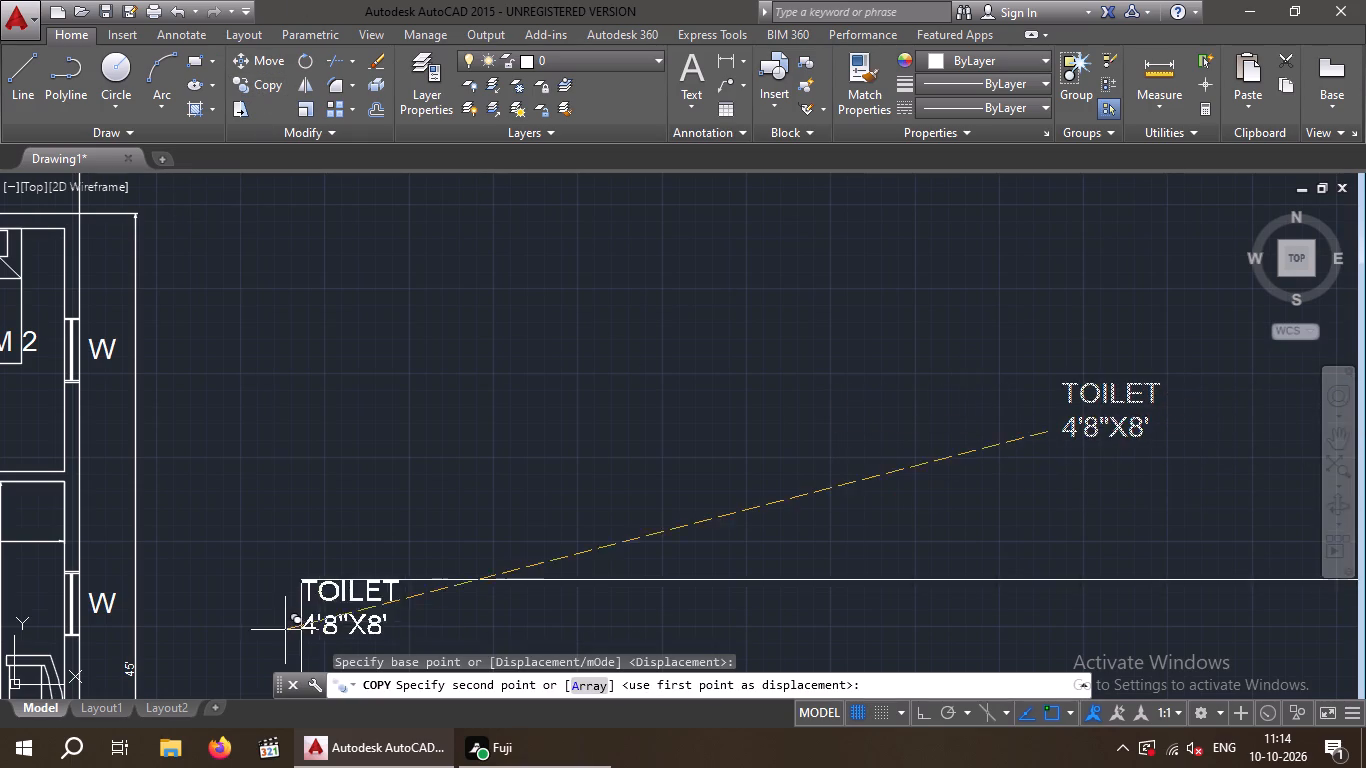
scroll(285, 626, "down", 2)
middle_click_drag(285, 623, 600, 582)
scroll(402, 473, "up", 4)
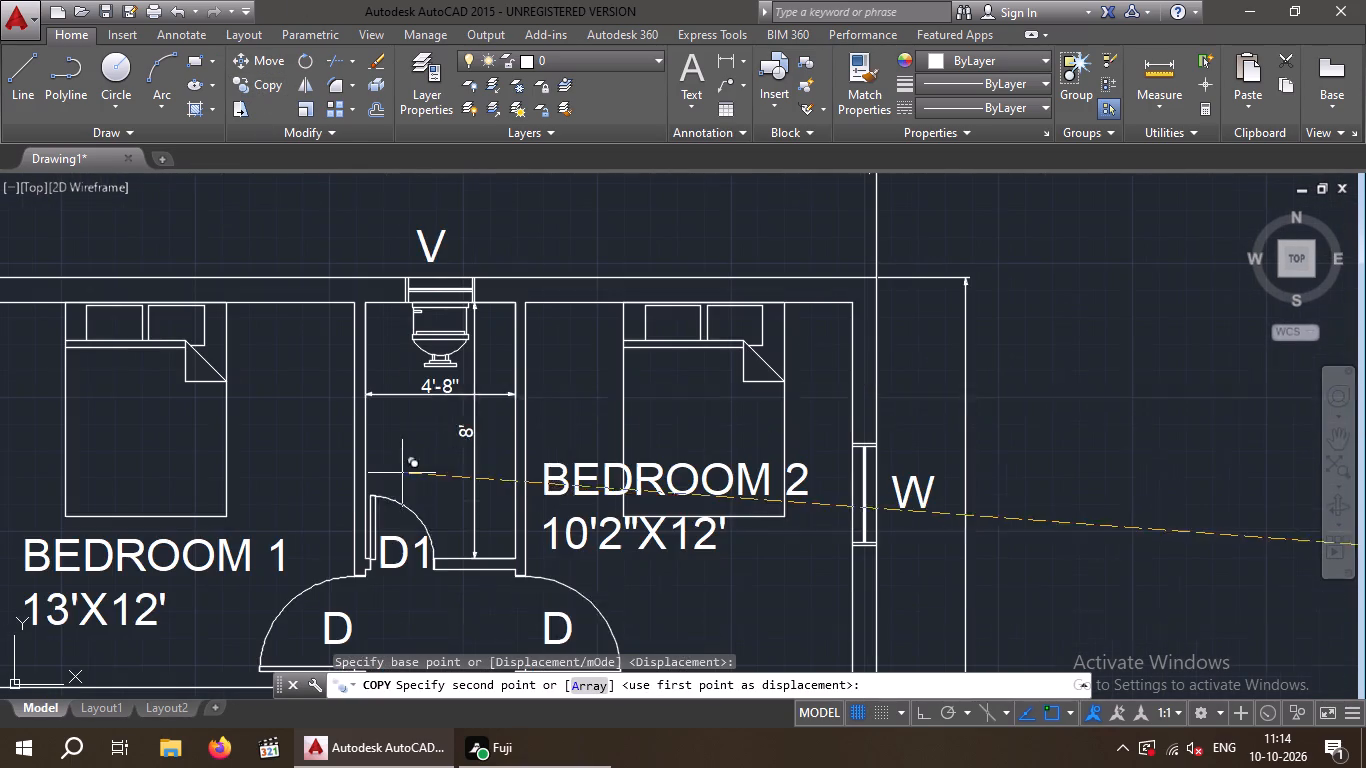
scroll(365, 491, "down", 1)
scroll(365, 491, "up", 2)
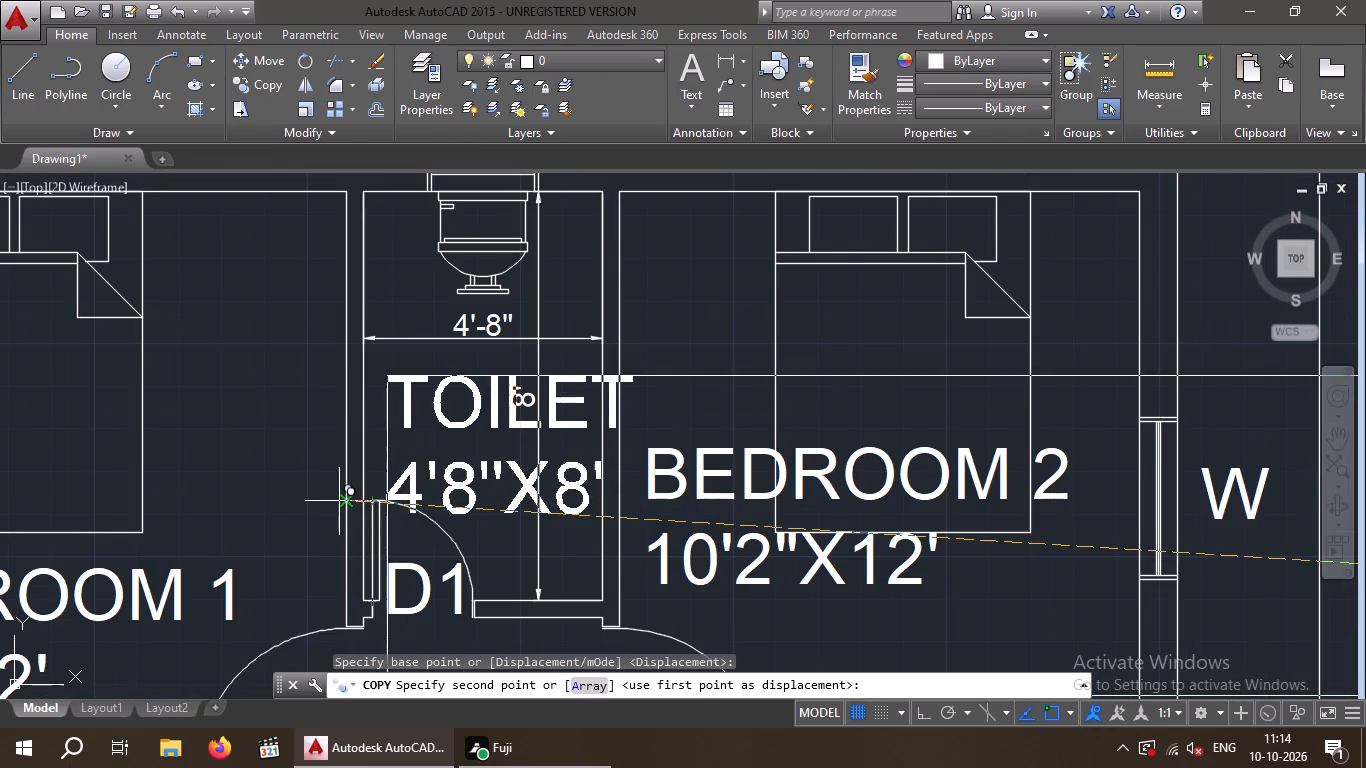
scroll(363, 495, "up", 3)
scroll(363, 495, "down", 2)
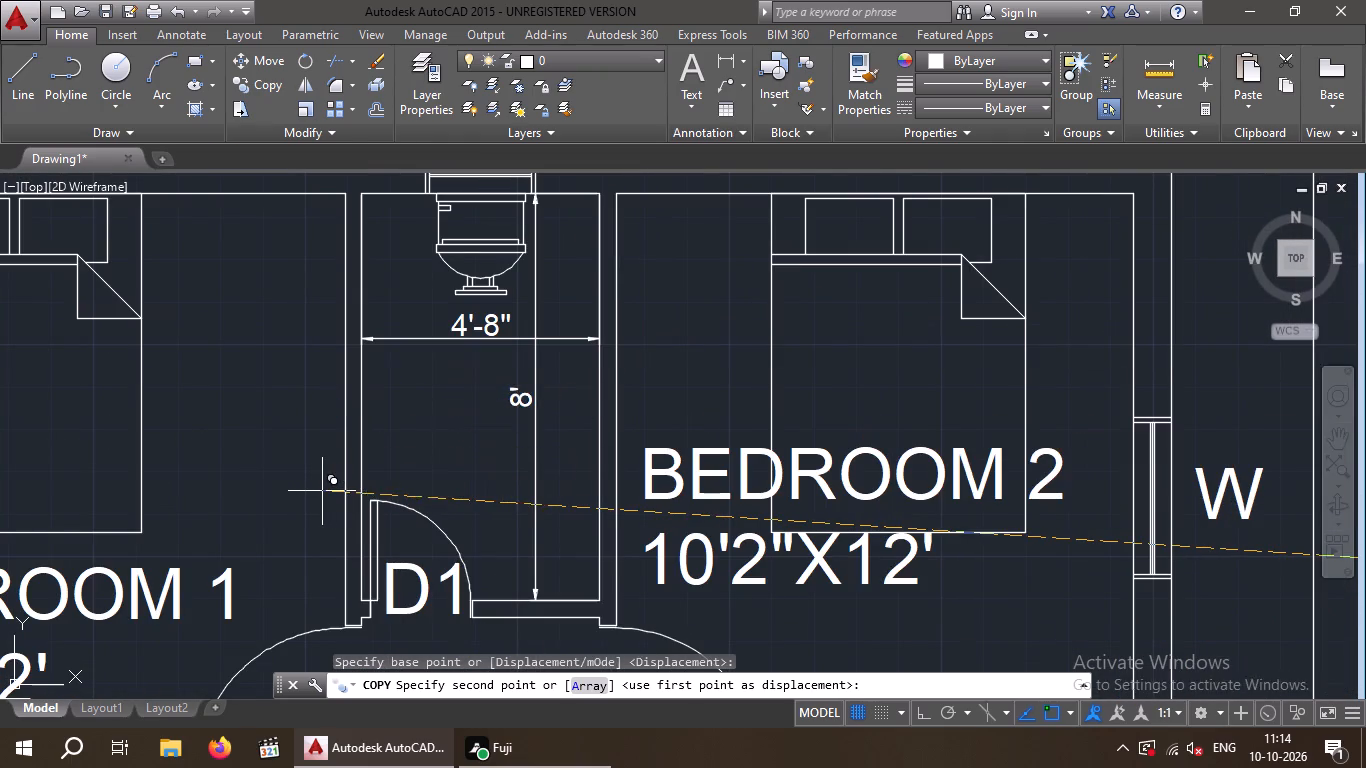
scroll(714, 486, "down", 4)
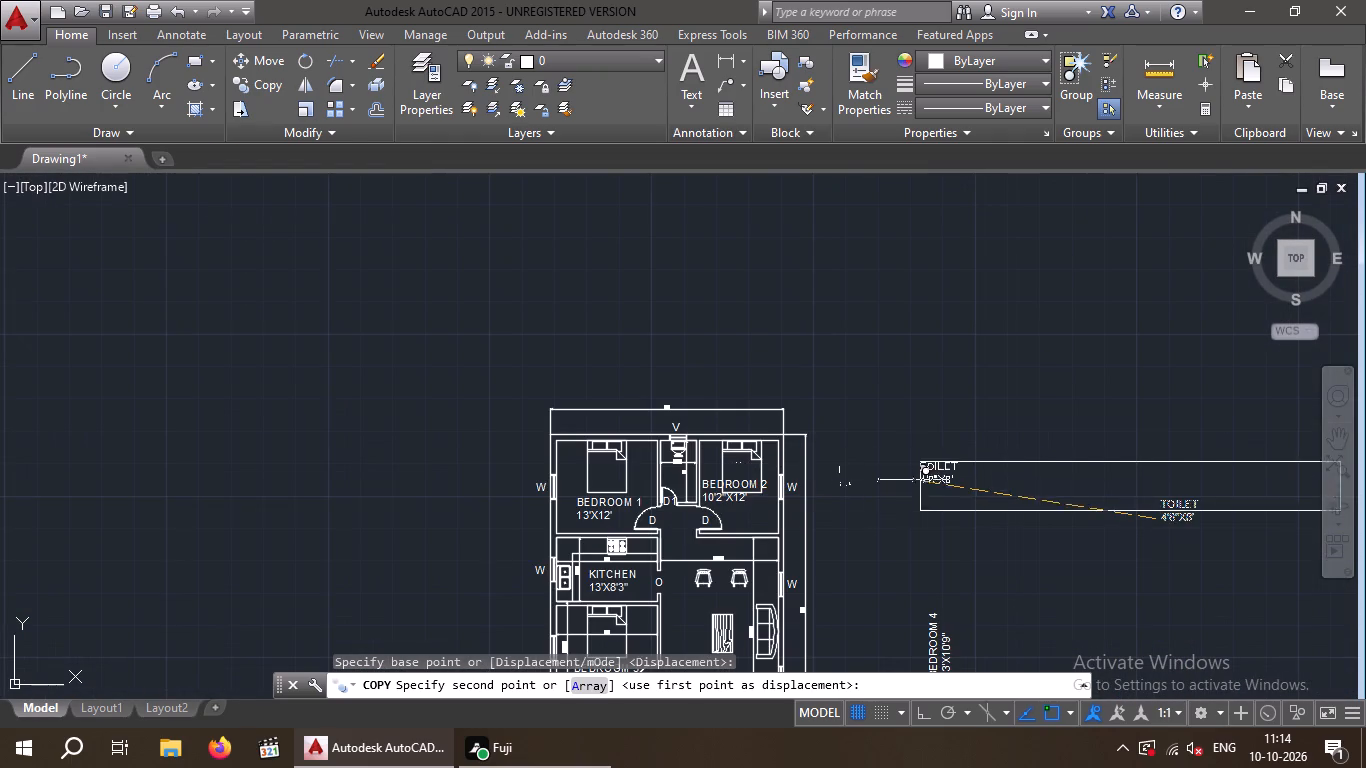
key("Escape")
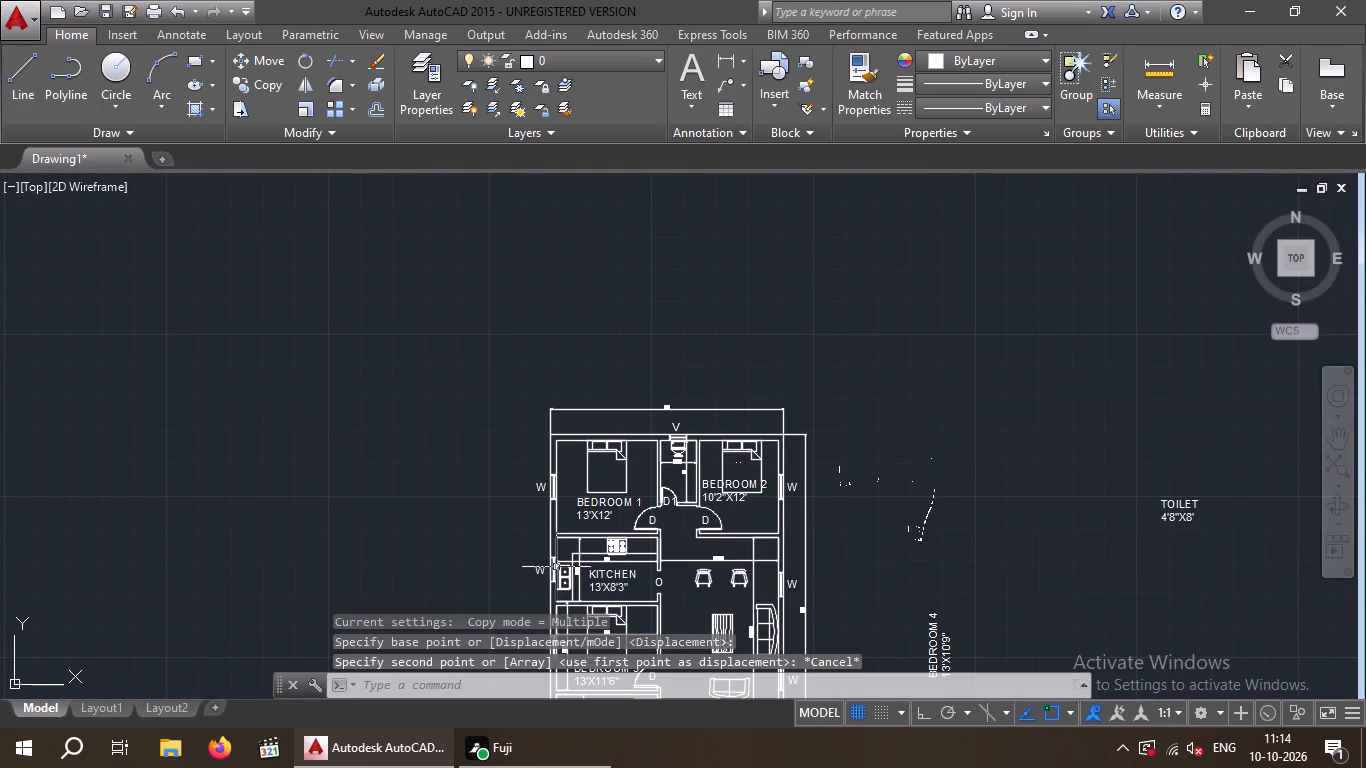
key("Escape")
Delete the horizontal and vertical dimensions inside the living area, kitchen, bedroom 3 and bedroom 4.
middle_click_drag(618, 490, 544, 271)
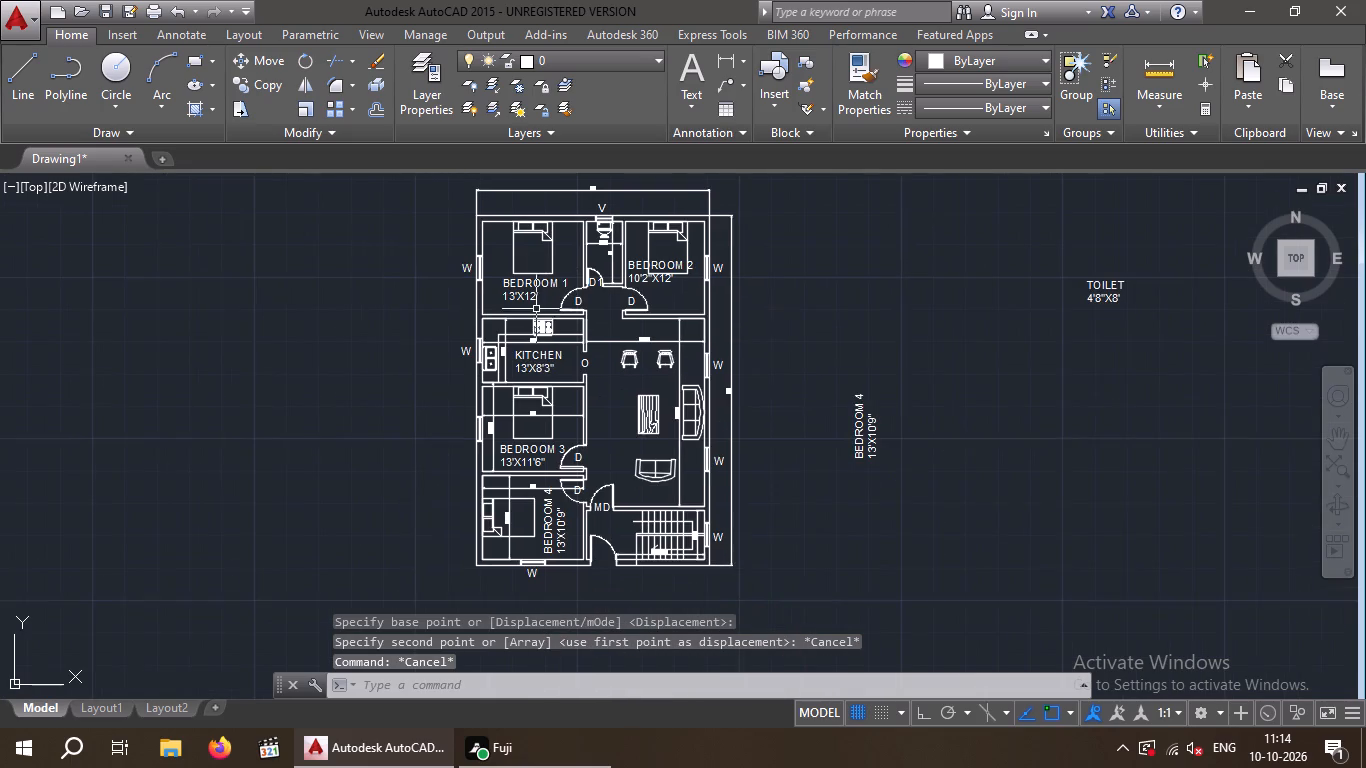
scroll(651, 357, "up", 2)
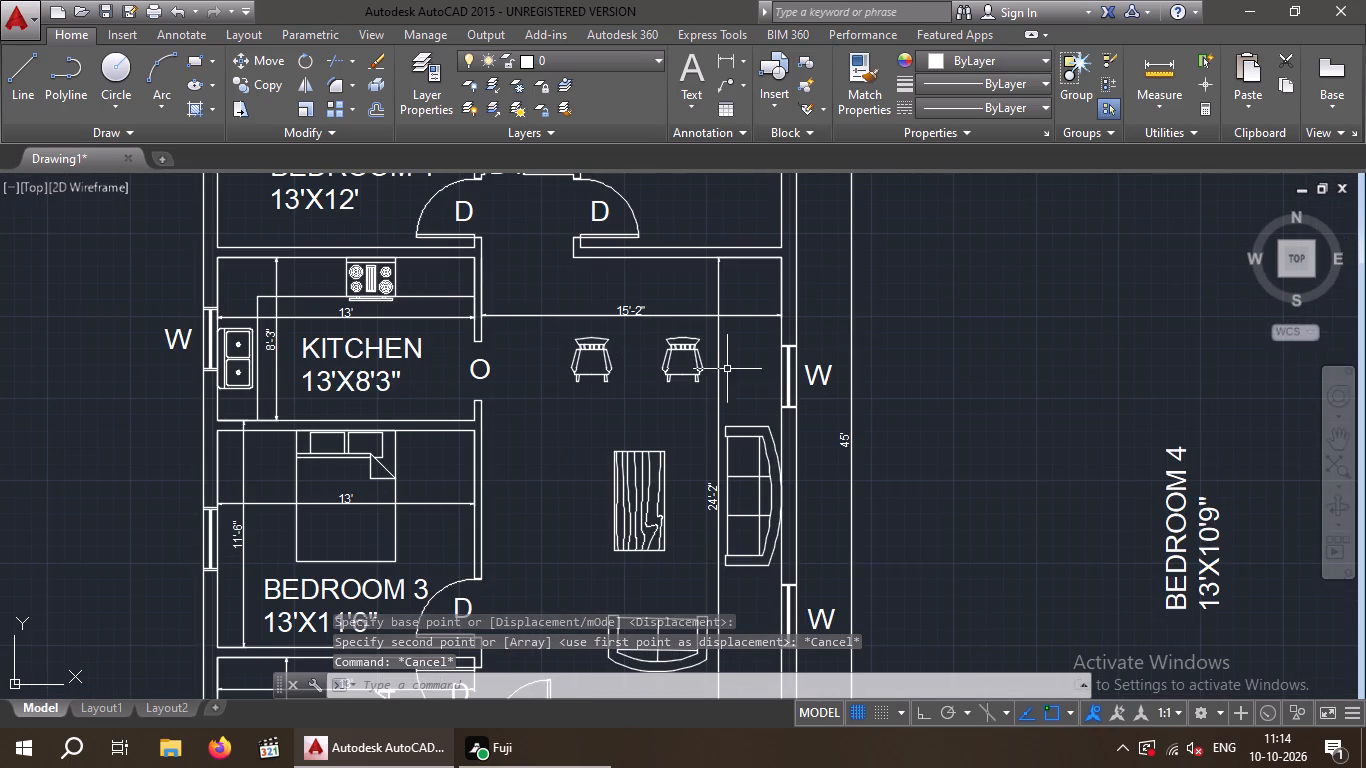
left_click(737, 319)
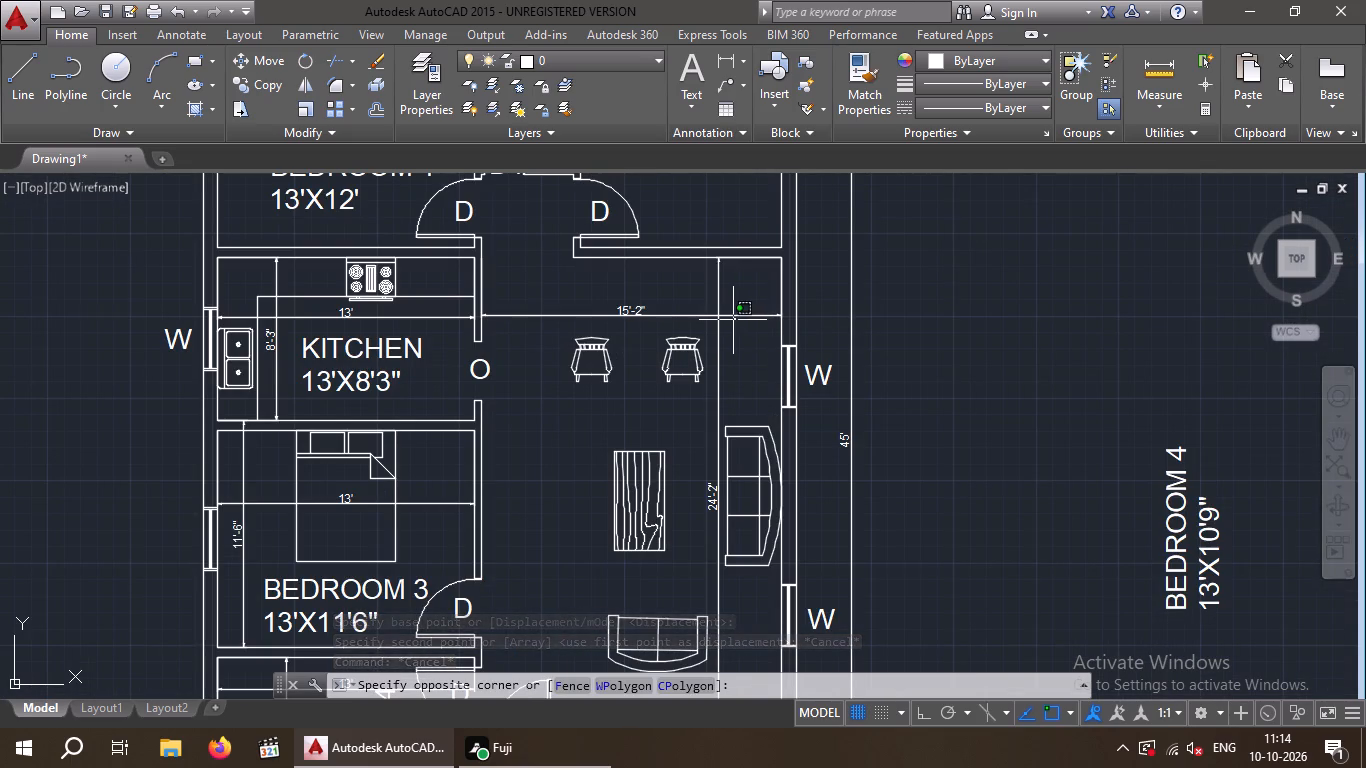
key("Escape")
left_click(715, 315)
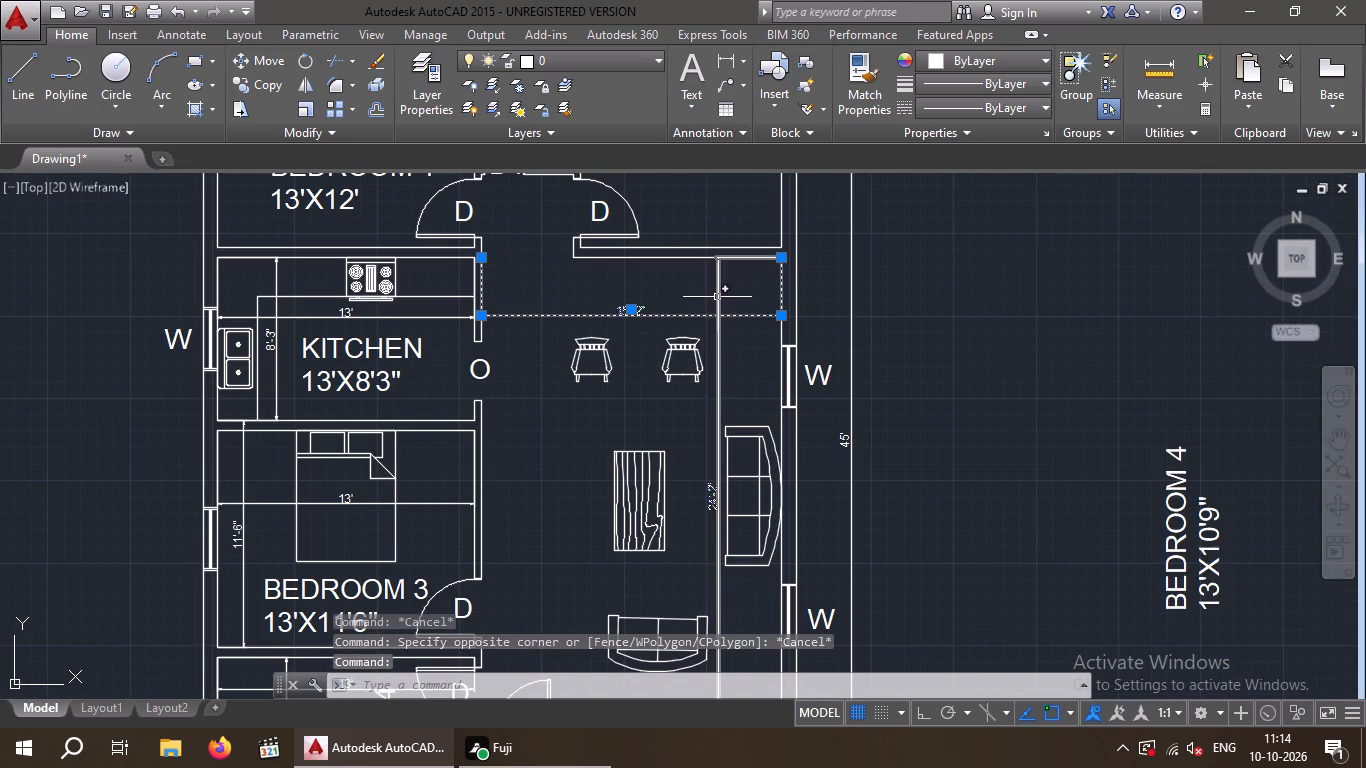
left_click(717, 297)
left_click(419, 319)
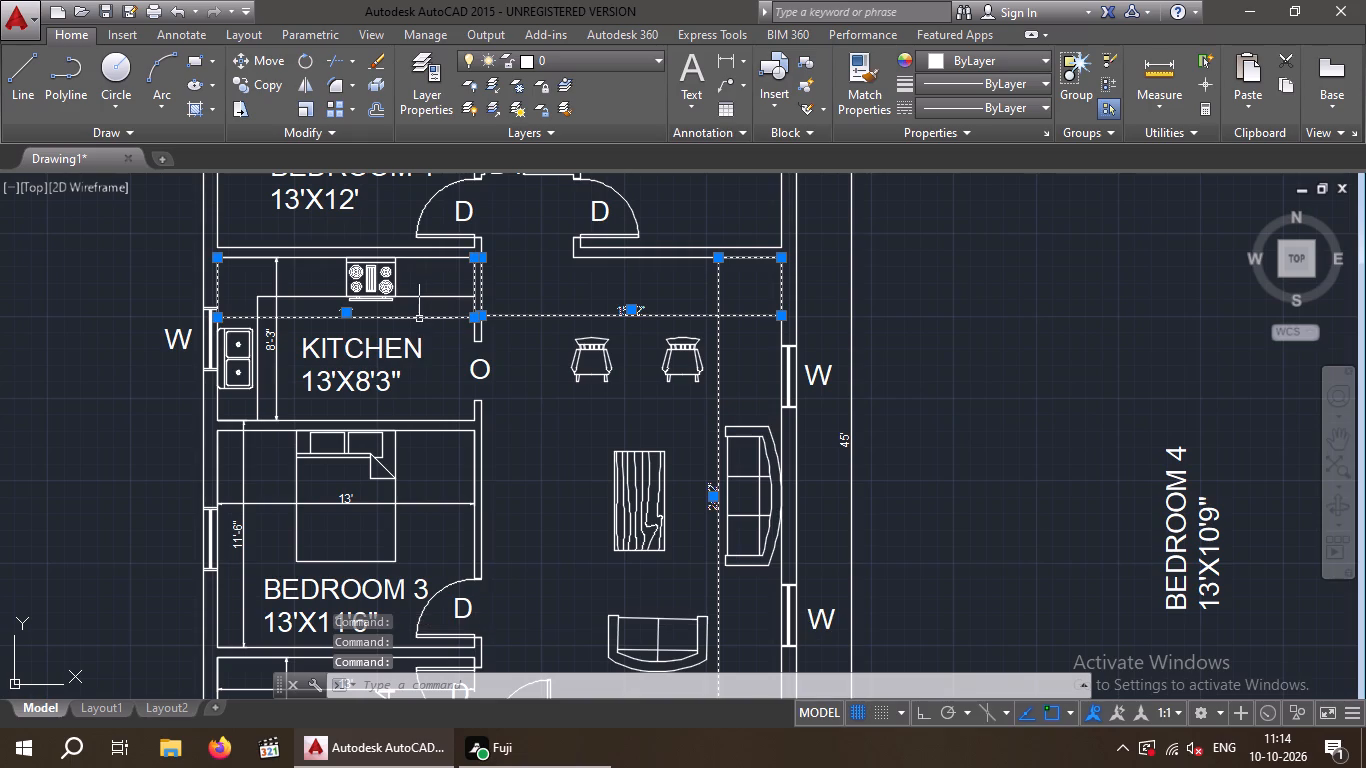
left_click(278, 385)
left_click(244, 504)
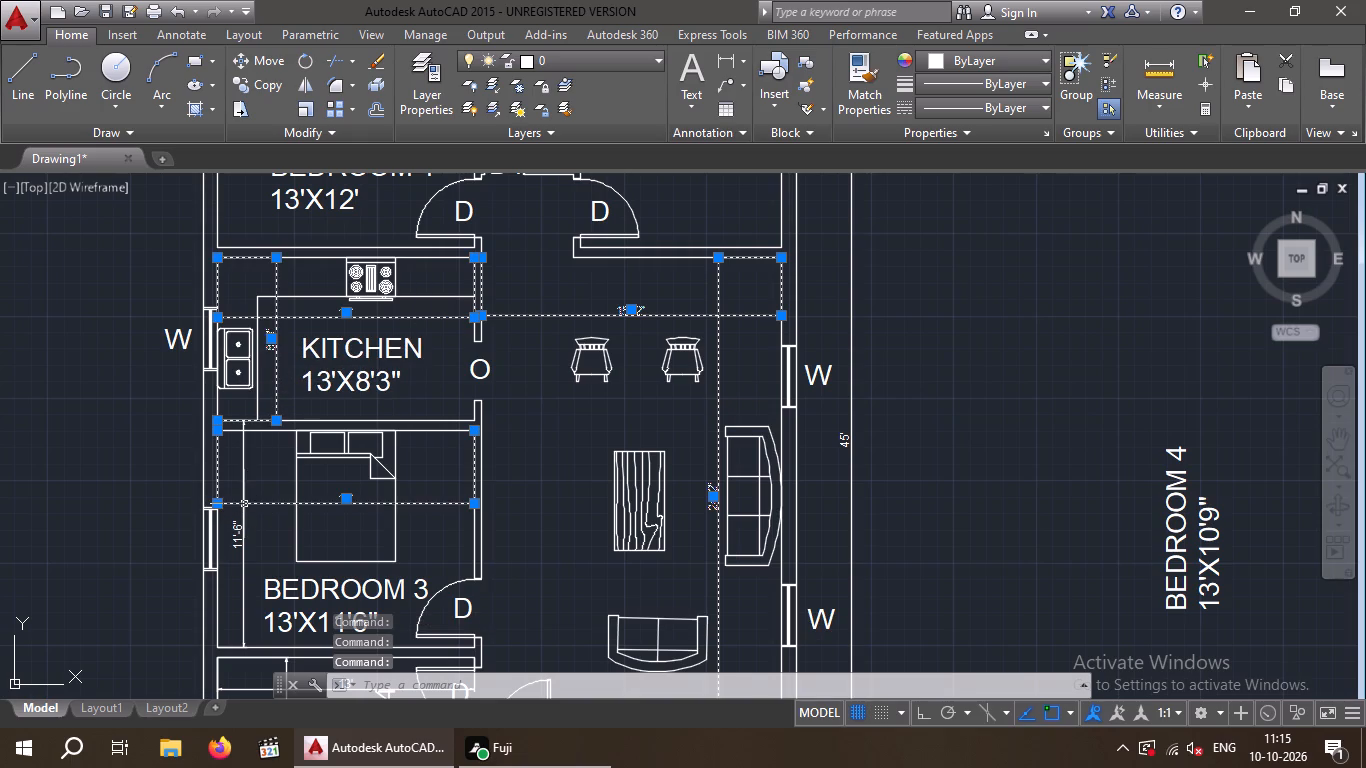
left_click(244, 517)
middle_click_drag(259, 530, 248, 317)
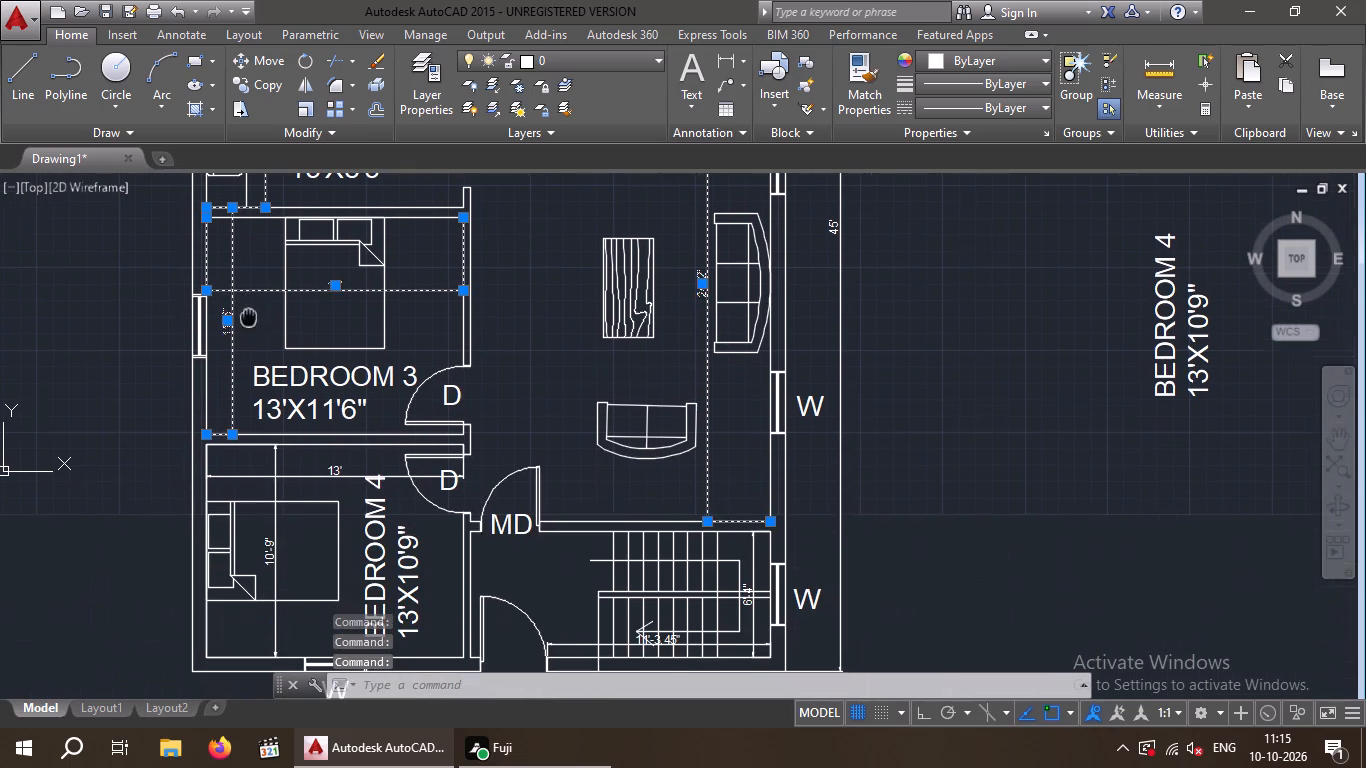
left_click(274, 477)
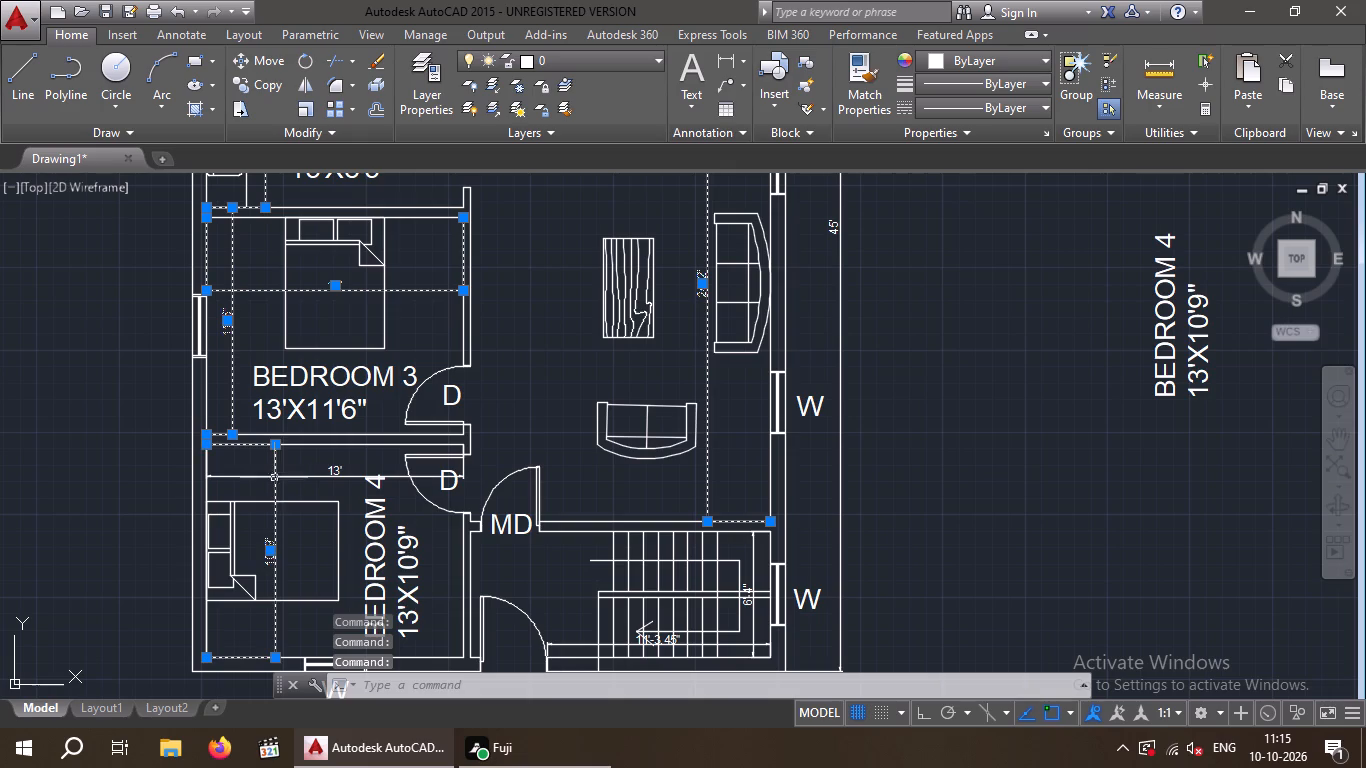
left_click(265, 479)
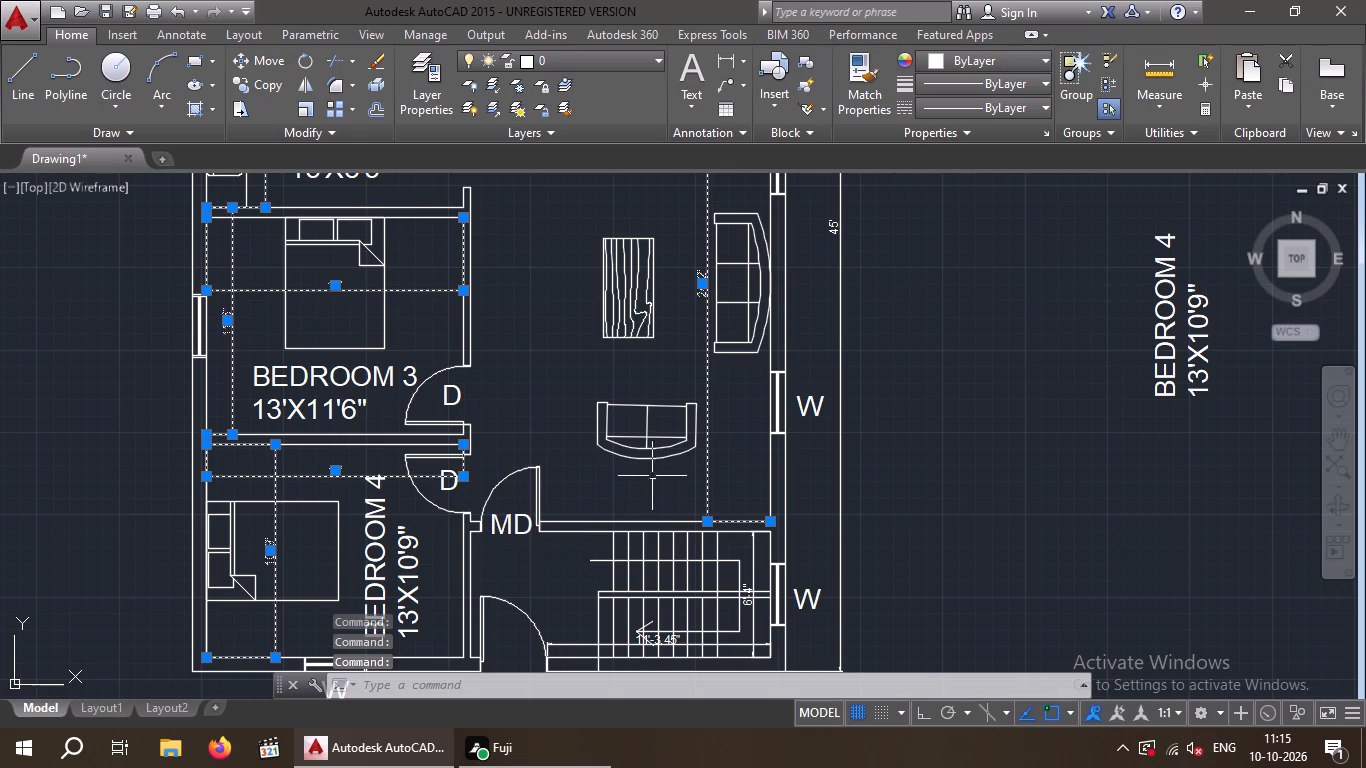
scroll(651, 475, "down", 1)
middle_click_drag(571, 351, 405, 552)
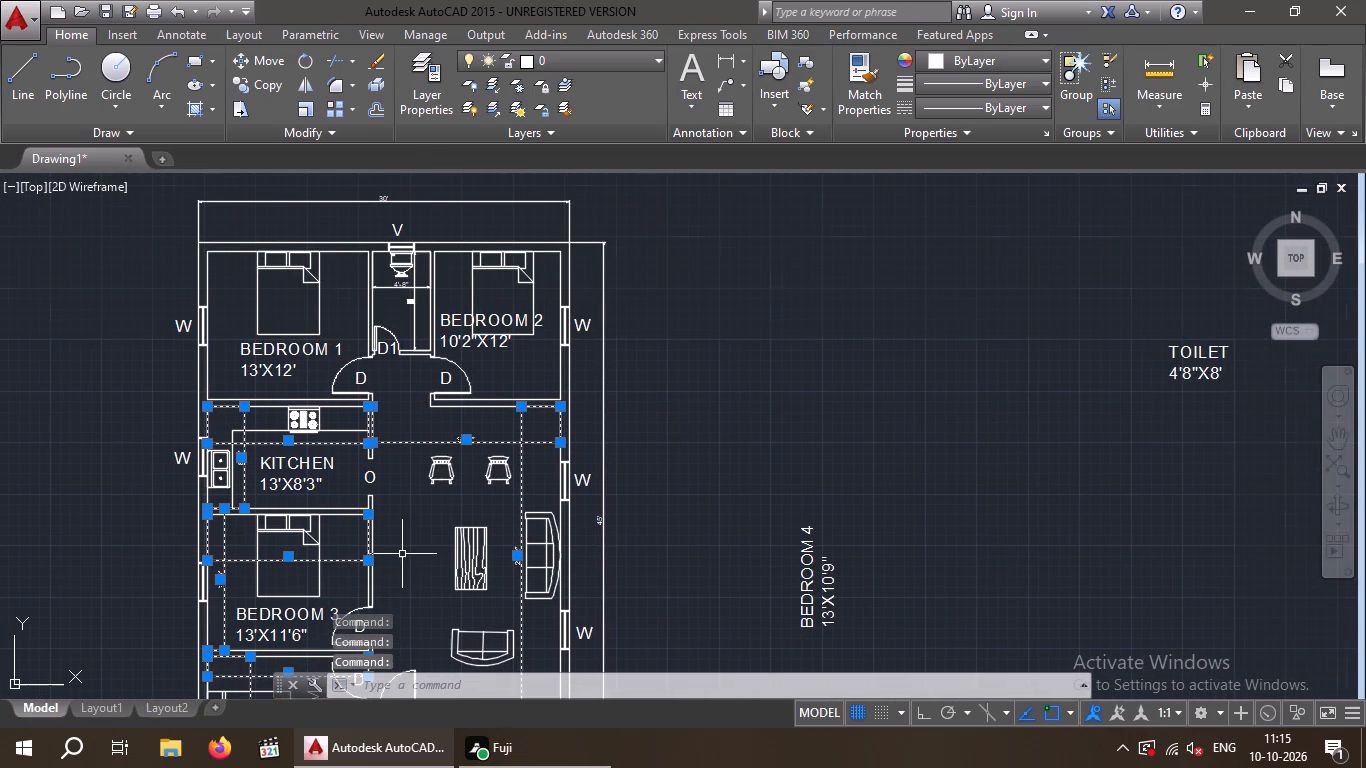
key("Delete")
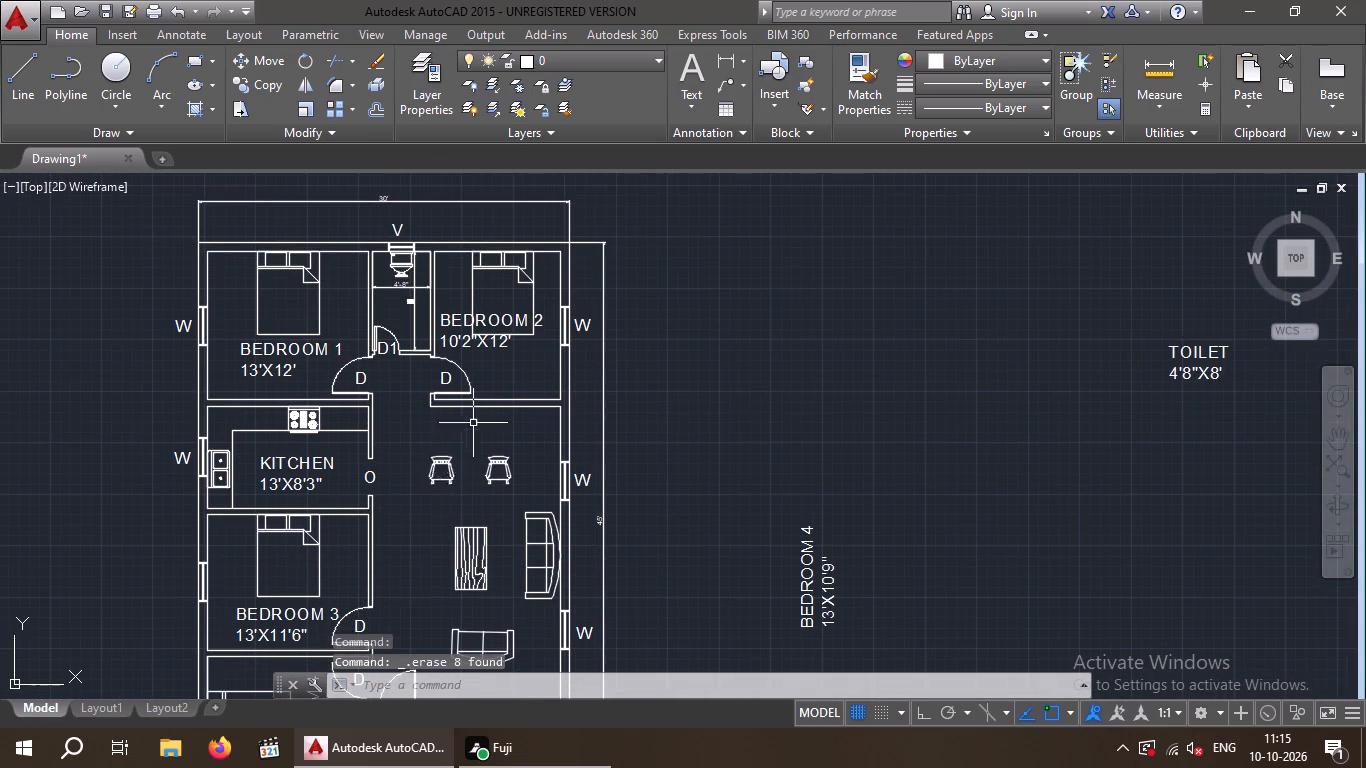
Reduce the text height of both lines of the TOILET label beside the plan to 8" and finish editing.
double_click(1211, 365)
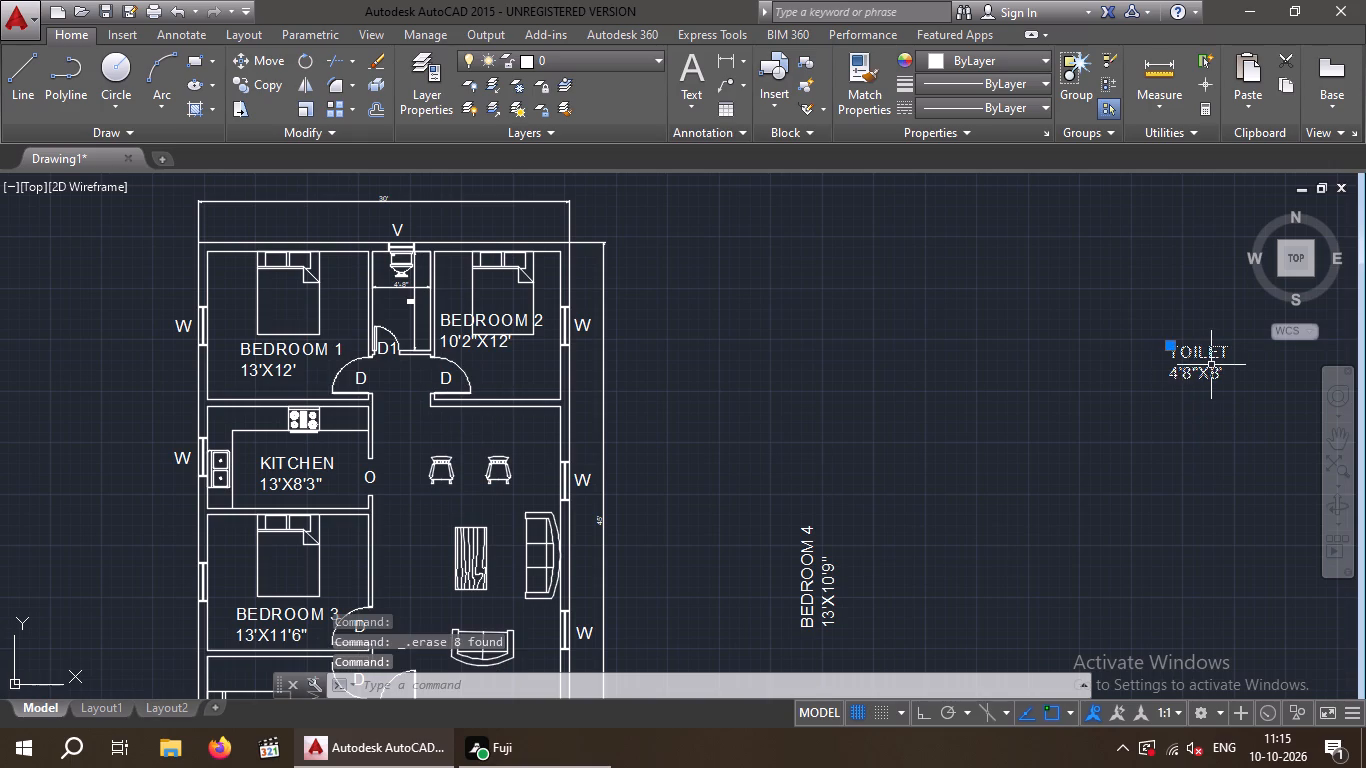
left_click_drag(1228, 366, 1115, 390)
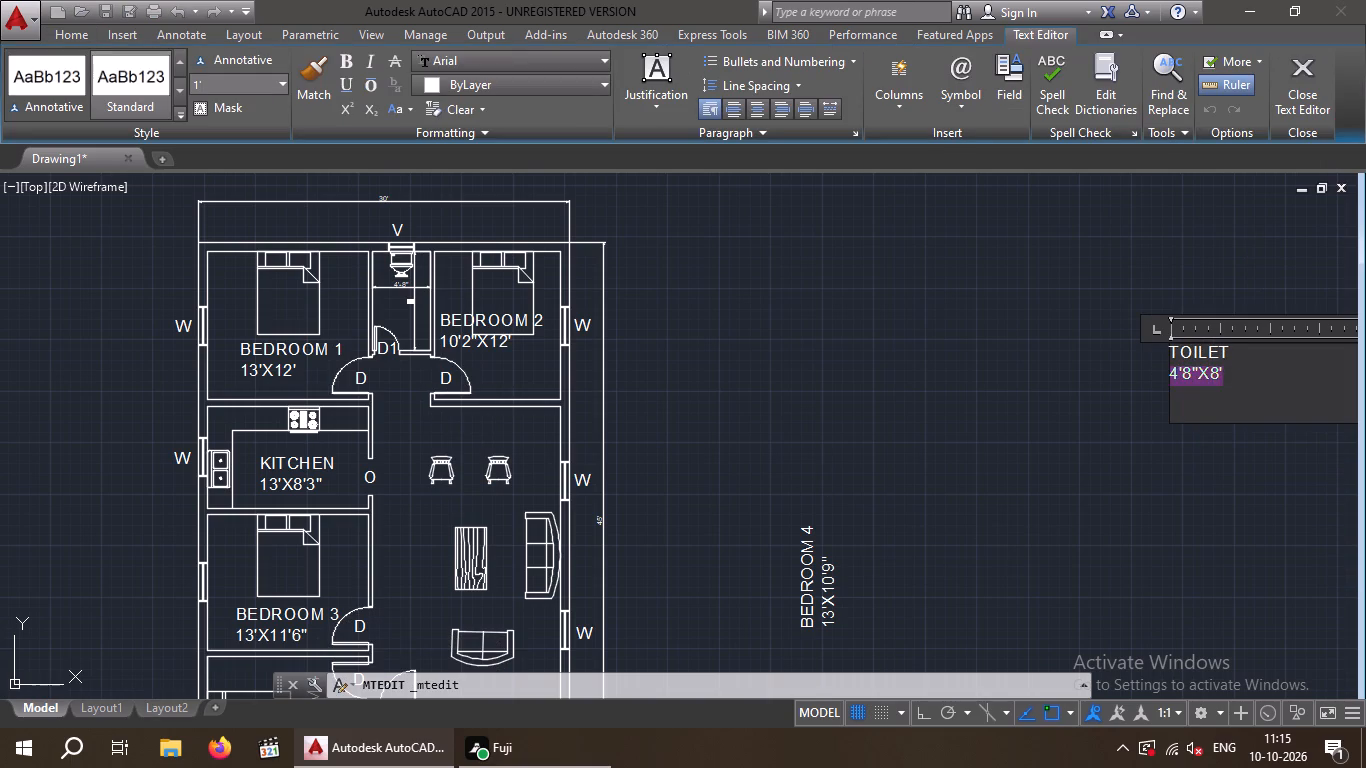
left_click_drag(1115, 390, 1106, 334)
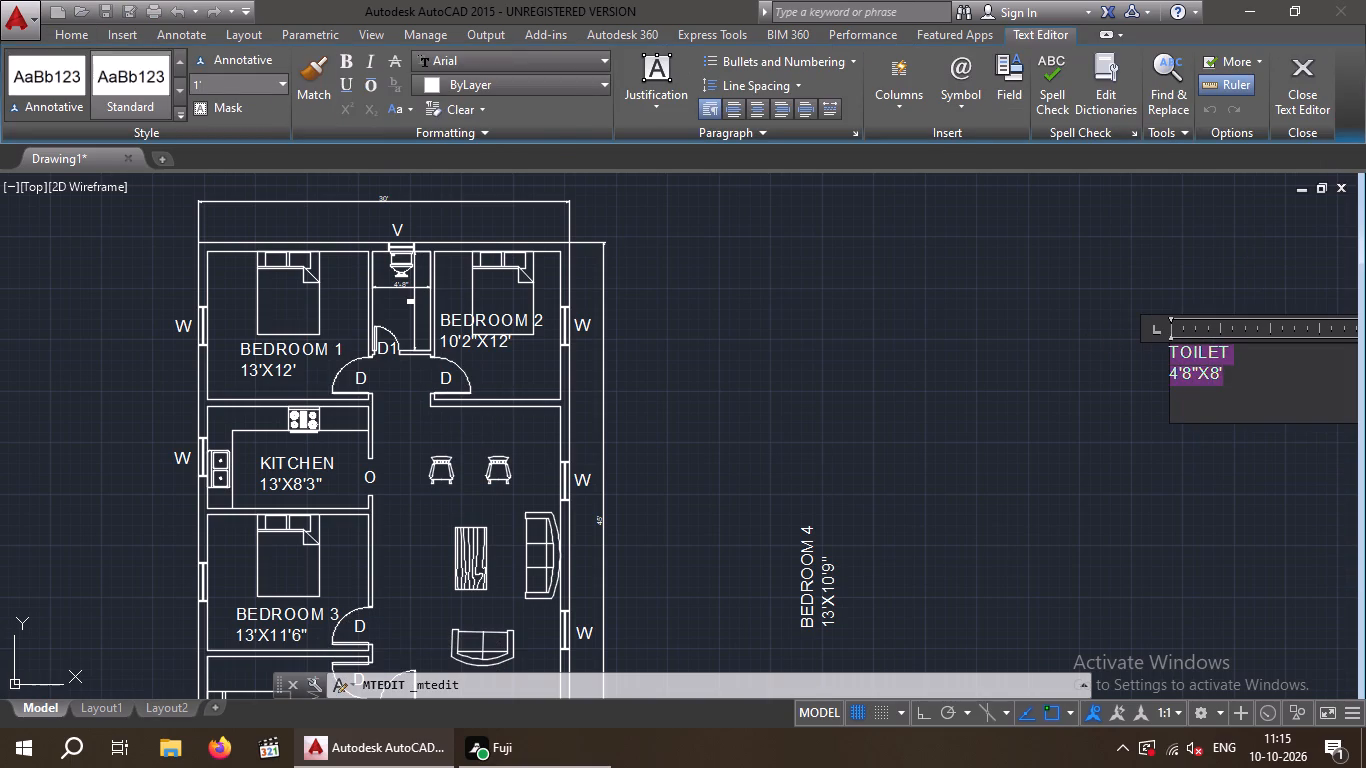
left_click(204, 83)
type("10\"")
key("Return")
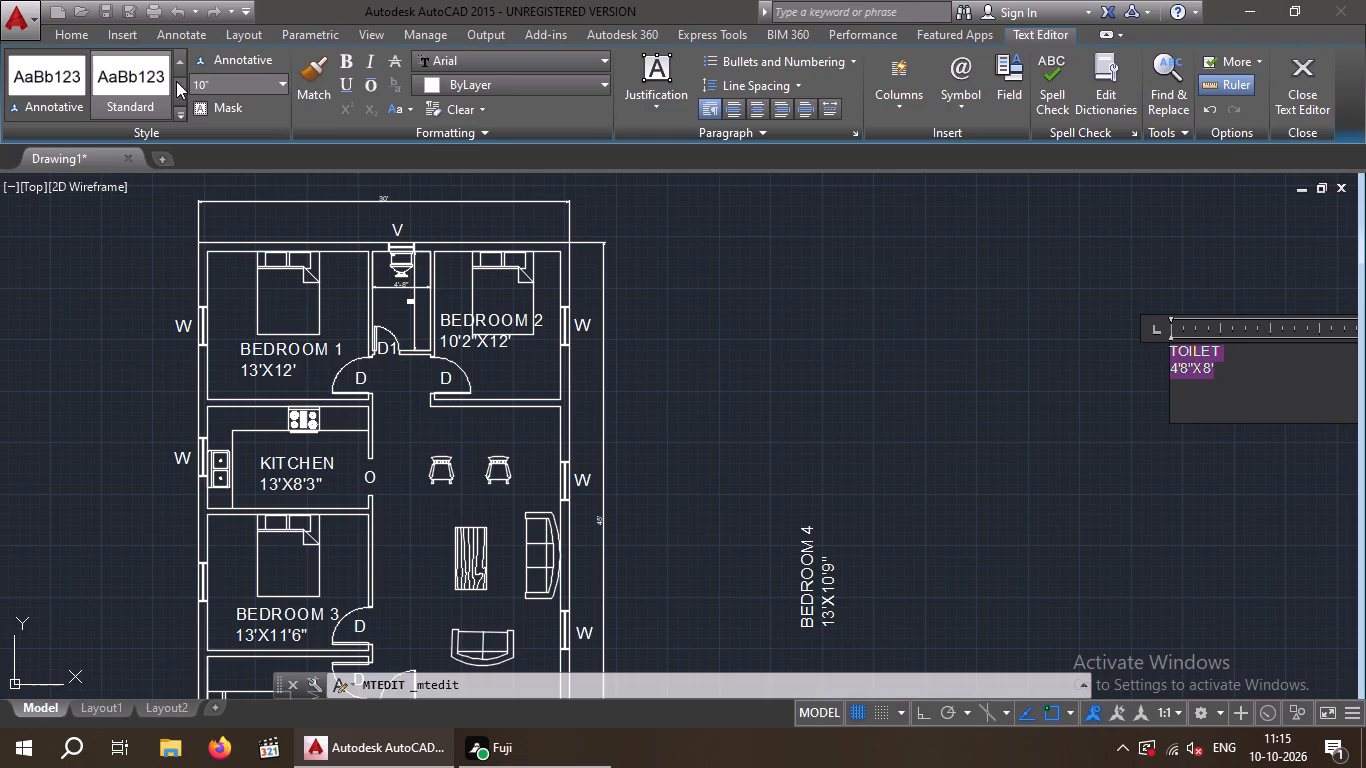
left_click_drag(213, 77, 149, 89)
type("8\"")
key("Return")
left_click(1301, 86)
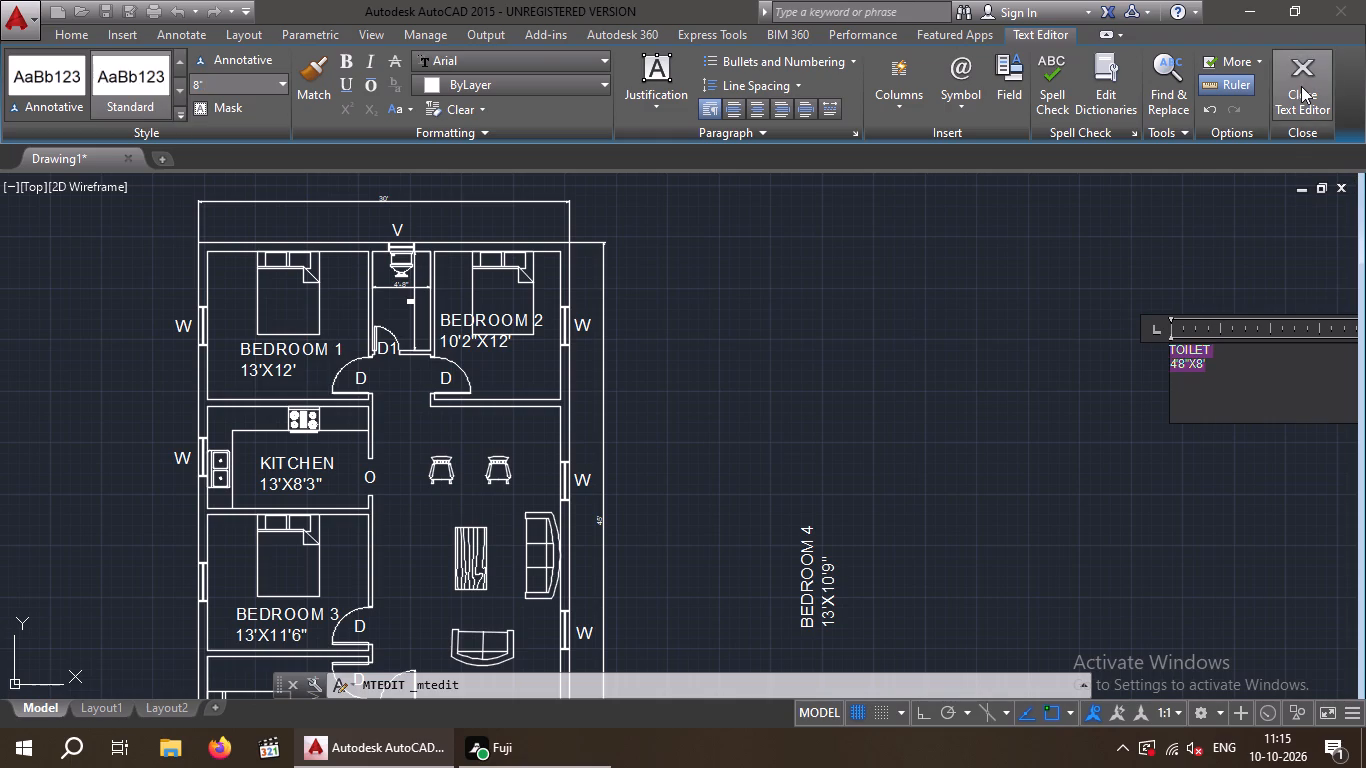
Copy the TOILET label from beside the plan into the toilet room, just above door D1.
left_click_drag(1230, 359, 1156, 356)
left_click(1133, 353)
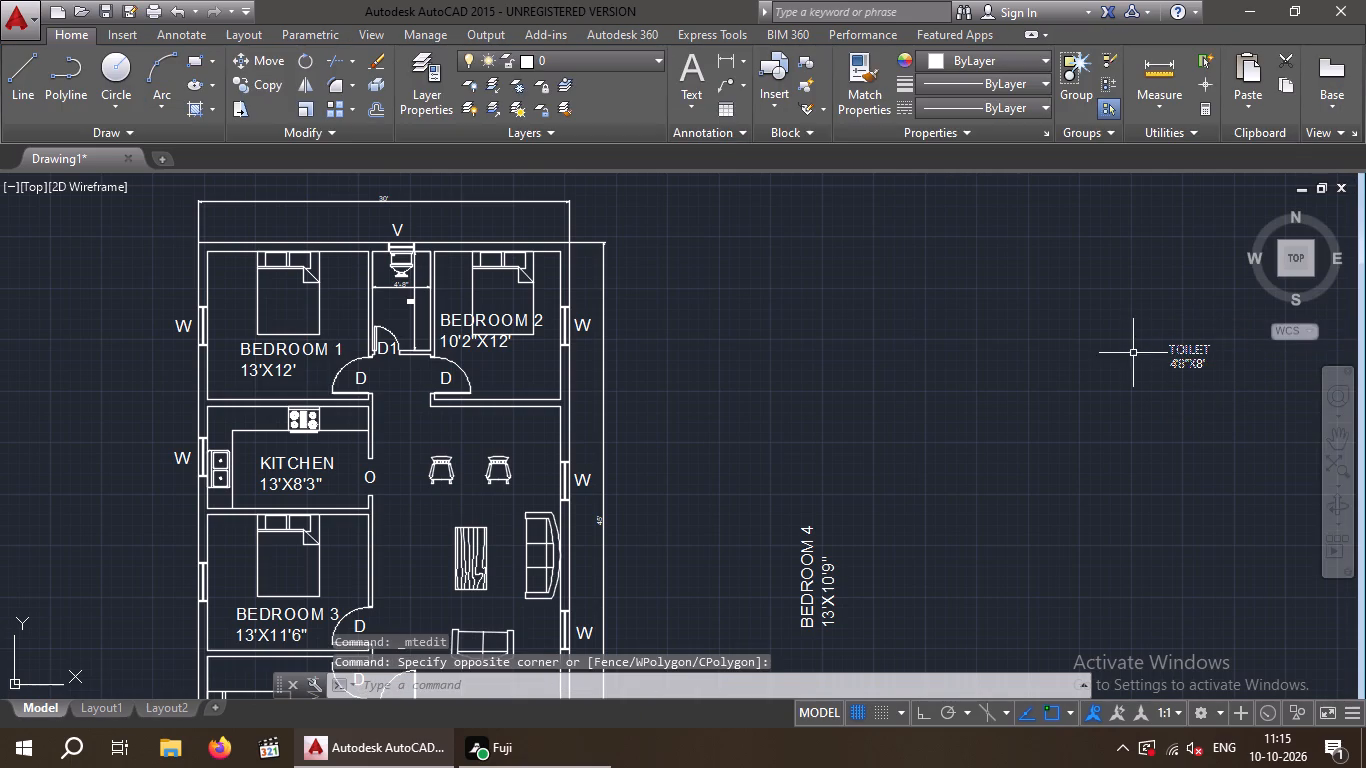
left_click(276, 84)
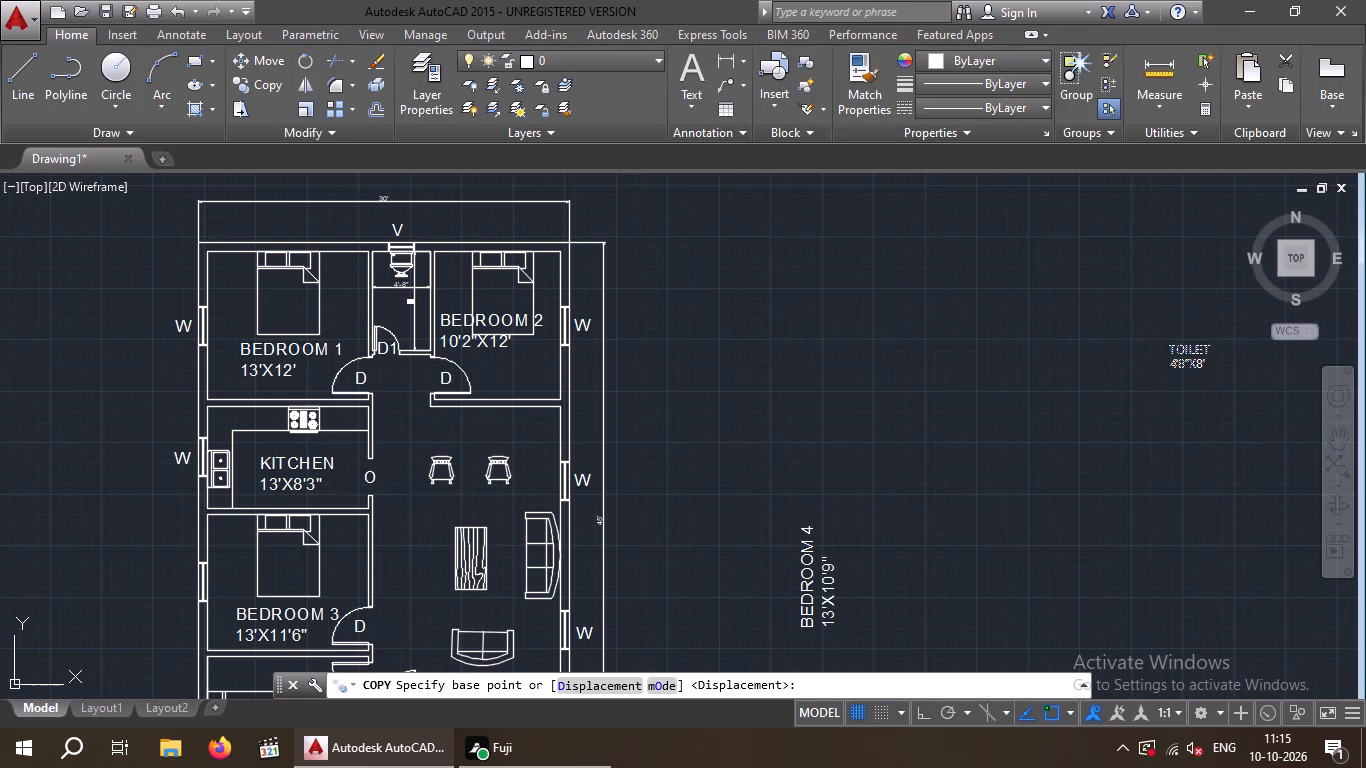
left_click(1171, 365)
scroll(388, 320, "up", 2)
scroll(388, 320, "down", 1)
scroll(388, 320, "up", 2)
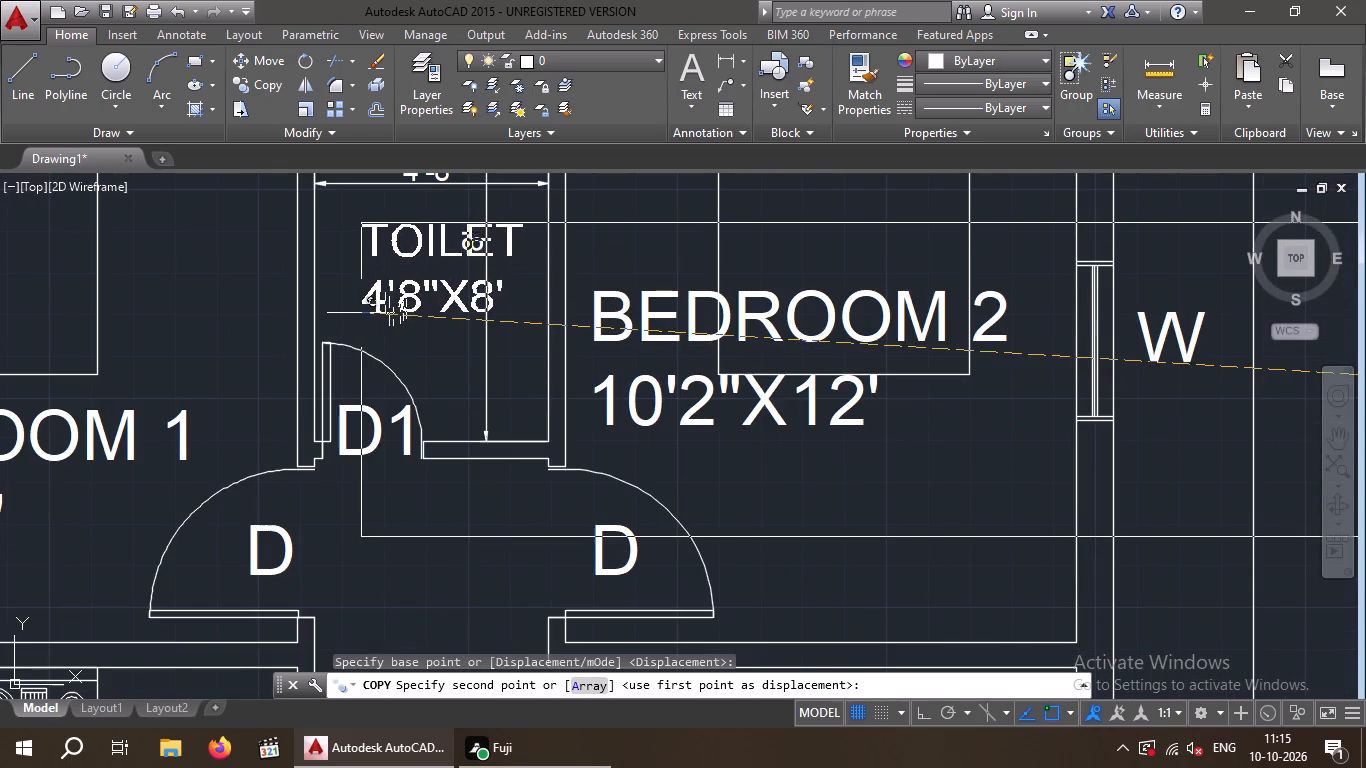
left_click(356, 314)
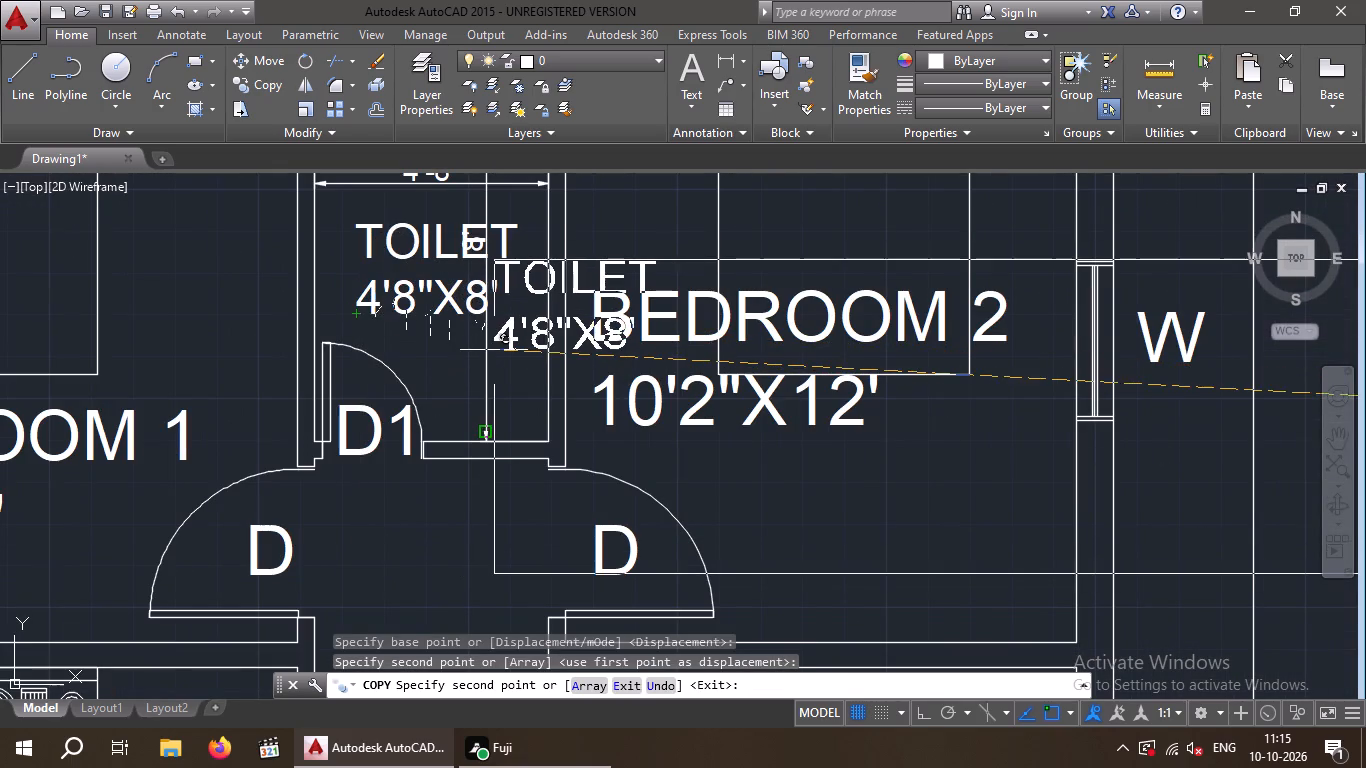
key("Escape")
Delete the vertical and horizontal dimensions inside the toilet room.
left_click(486, 387)
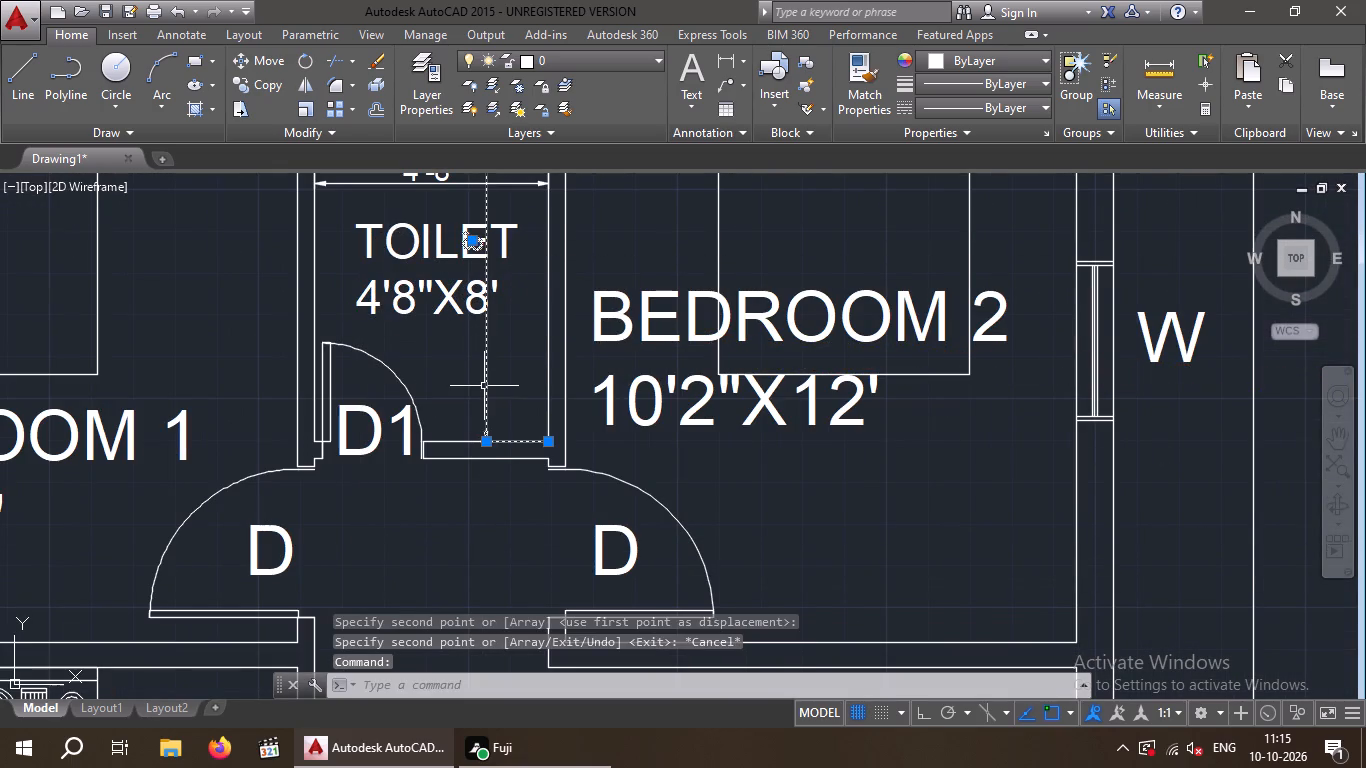
key("Delete")
scroll(460, 328, "down", 1)
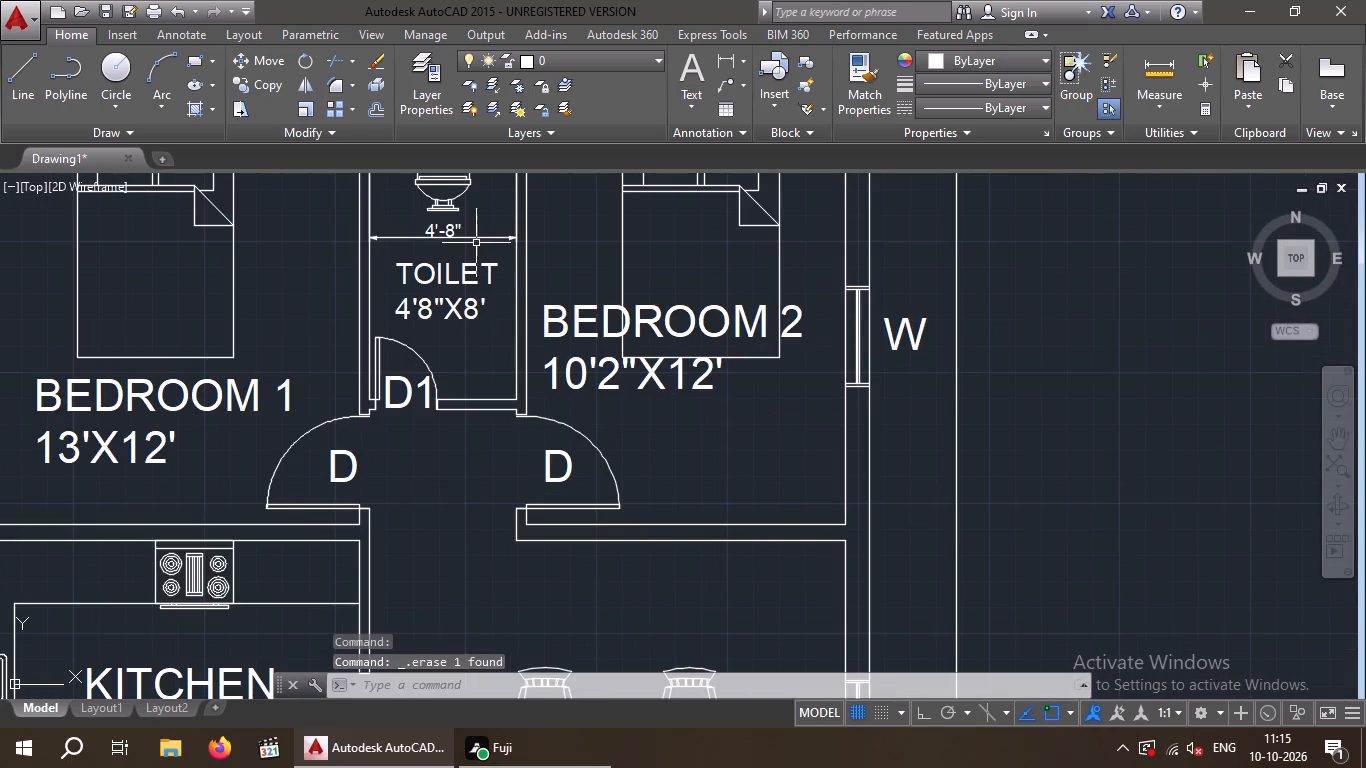
left_click(449, 231)
key("Delete")
Turn on Ortho mode and rotate the vertical BEDROOM 4 label beside the plan by 270° about its lower end.
scroll(464, 332, "down", 2)
middle_click_drag(431, 402, 364, 275)
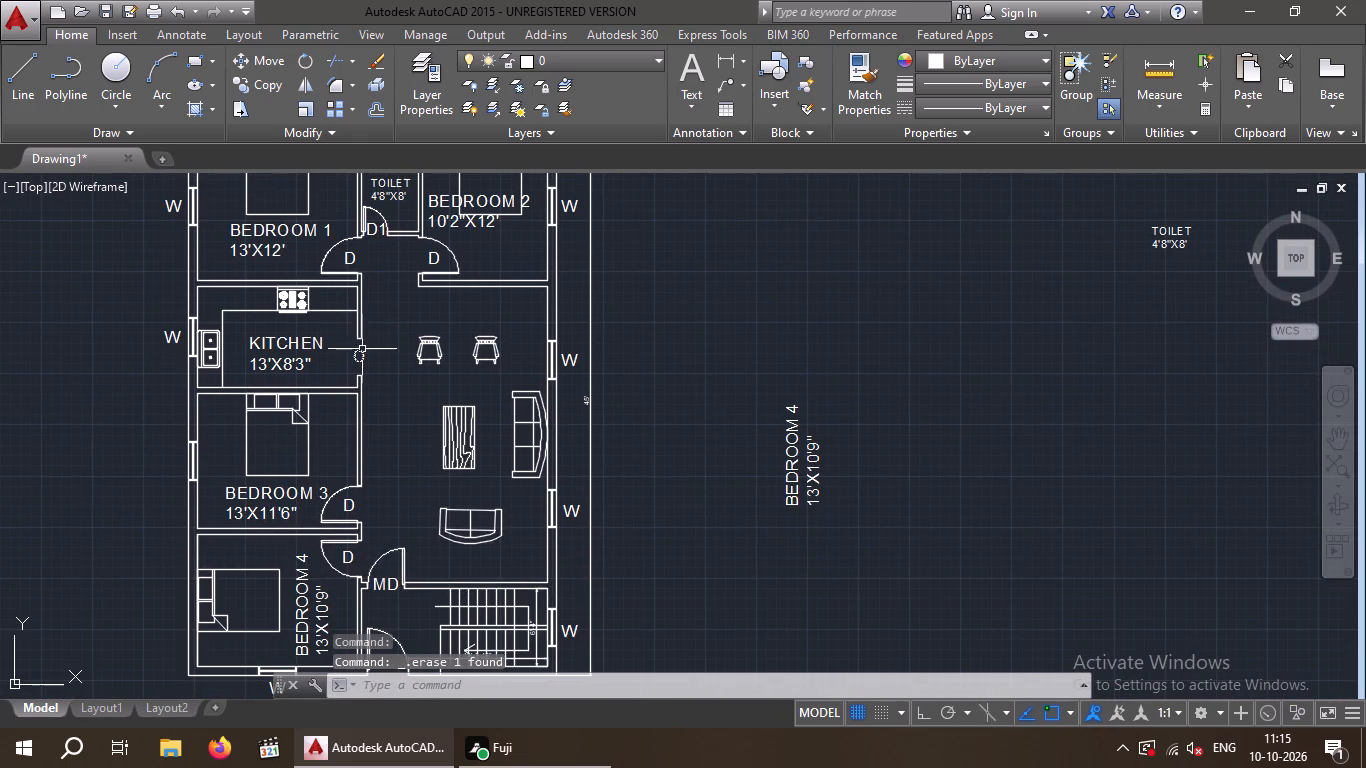
middle_click_drag(352, 378, 326, 432)
scroll(352, 383, "down", 1)
middle_click(326, 432)
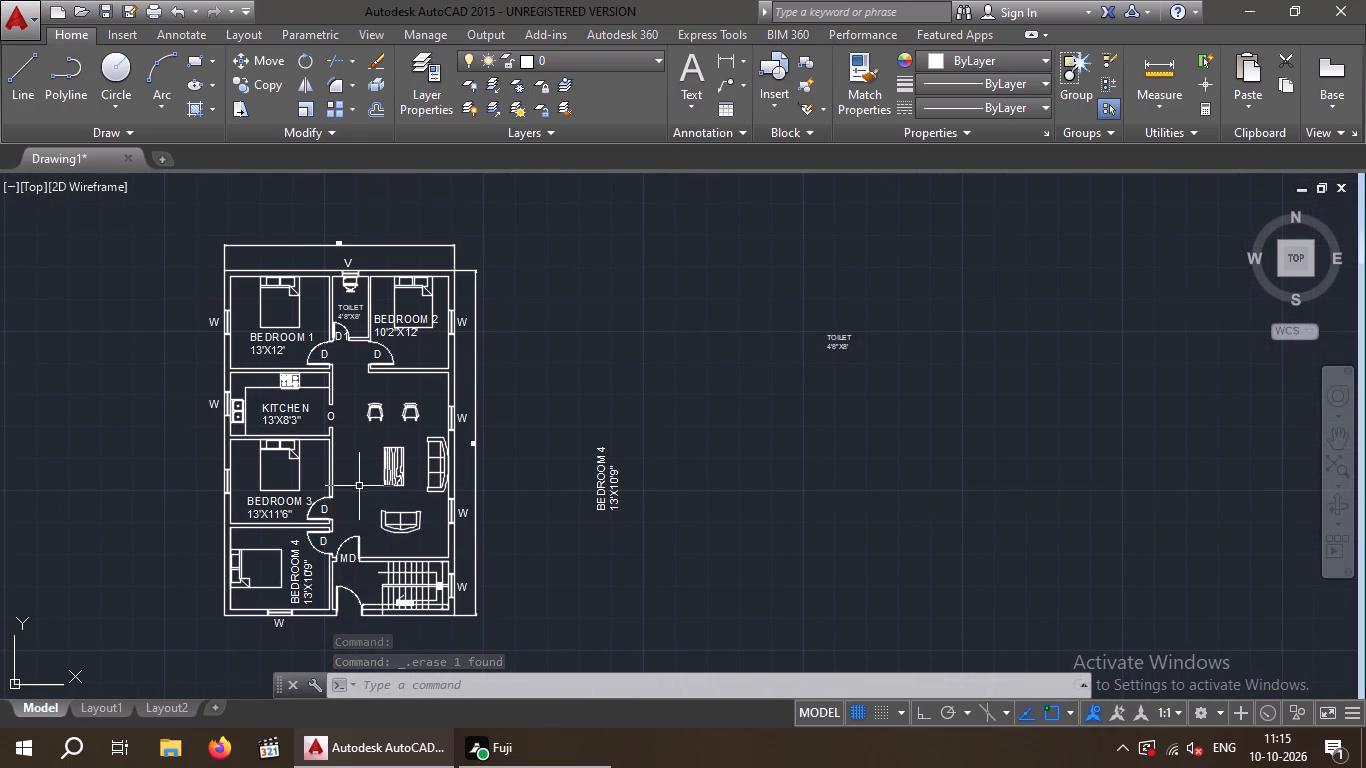
scroll(375, 459, "up", 1)
middle_click_drag(376, 454, 254, 413)
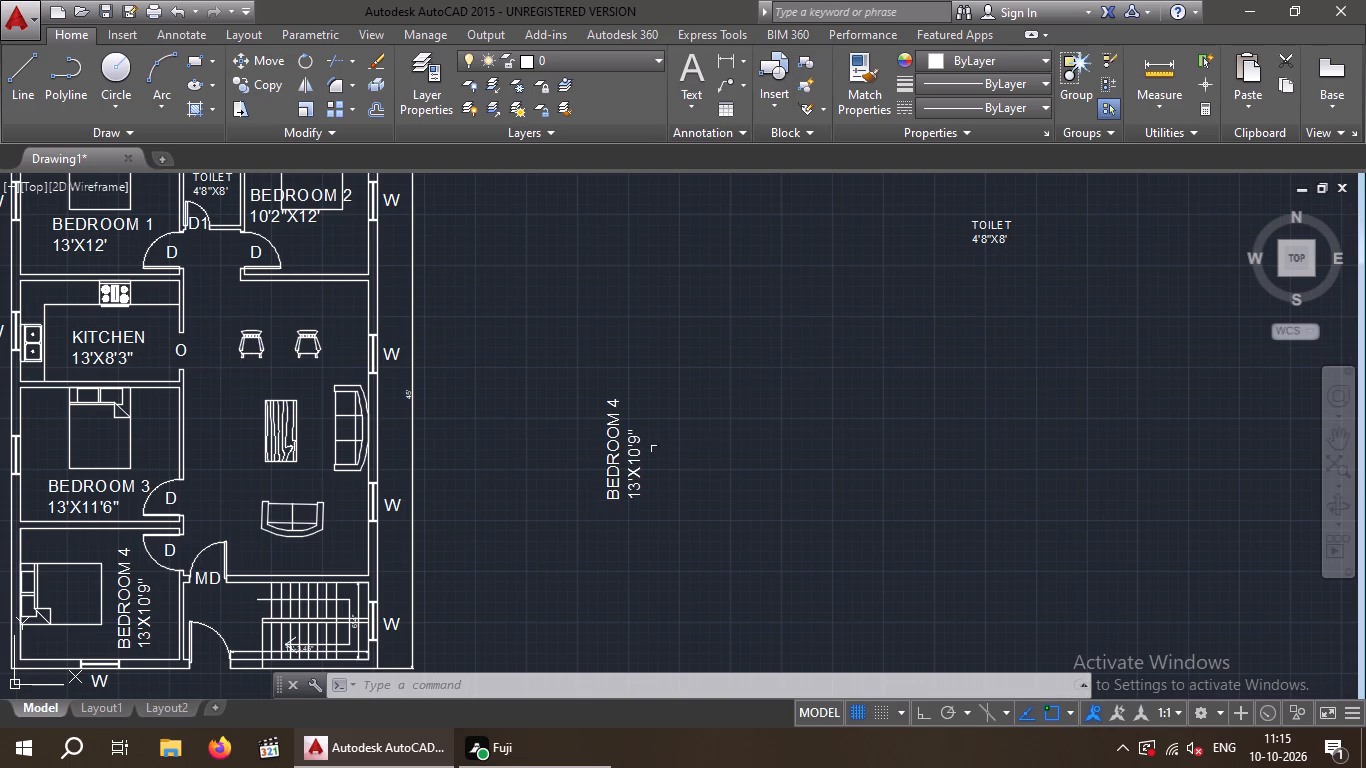
left_click(616, 426)
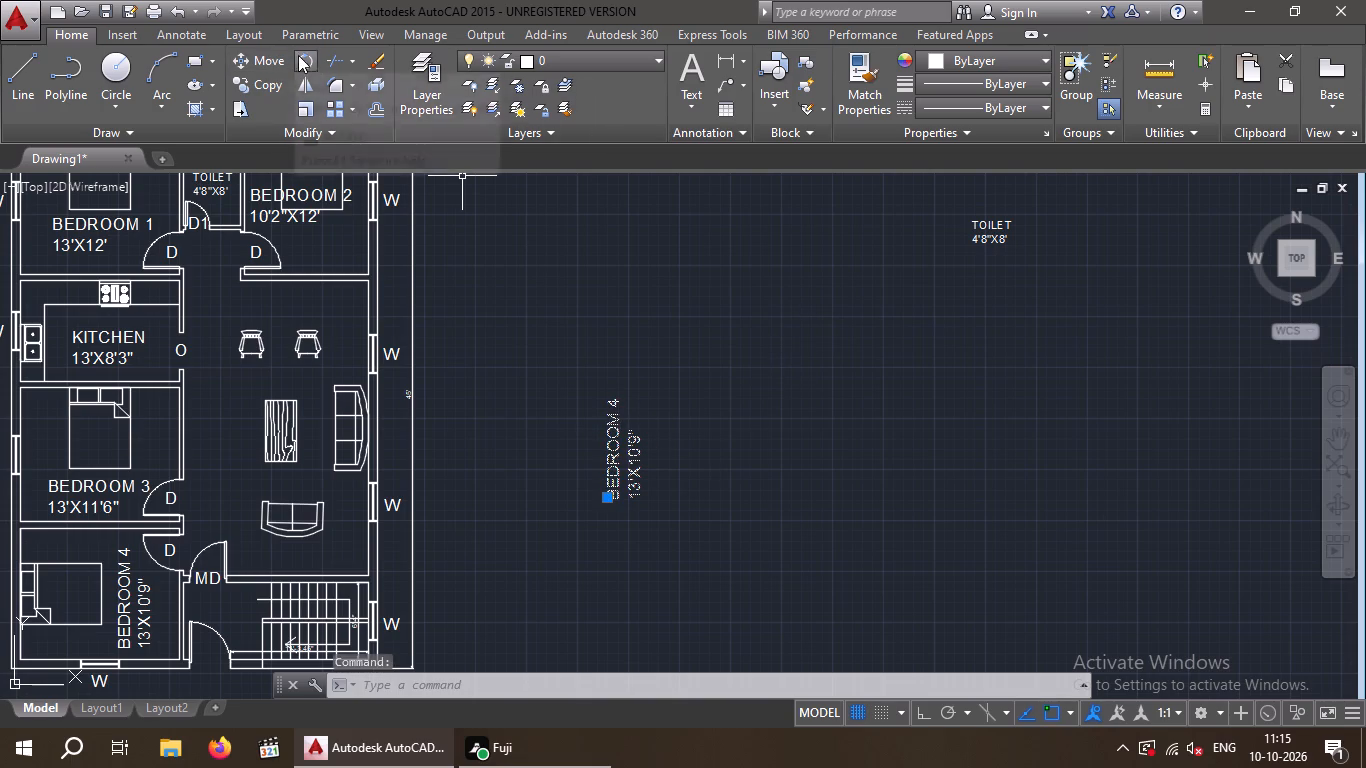
key("F8")
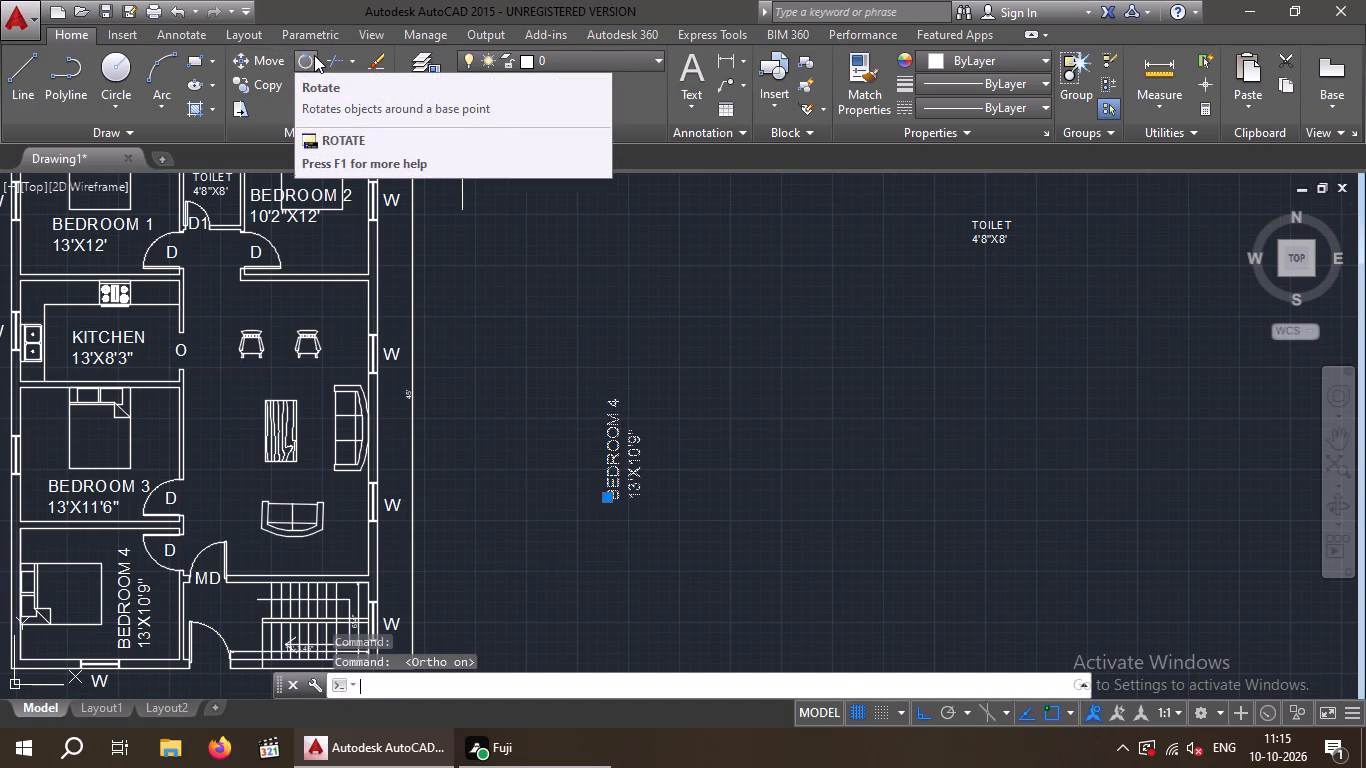
left_click(313, 55)
left_click_drag(613, 400, 659, 424)
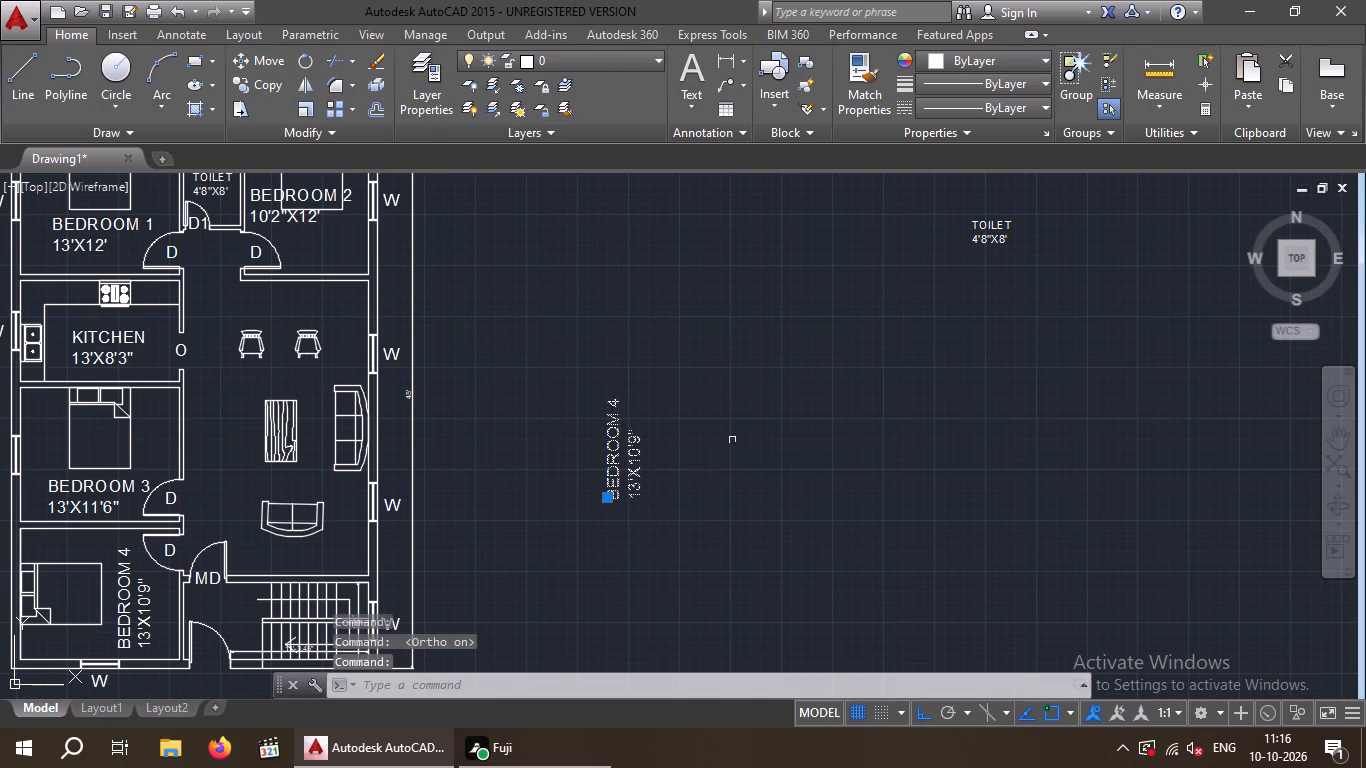
key("Escape")
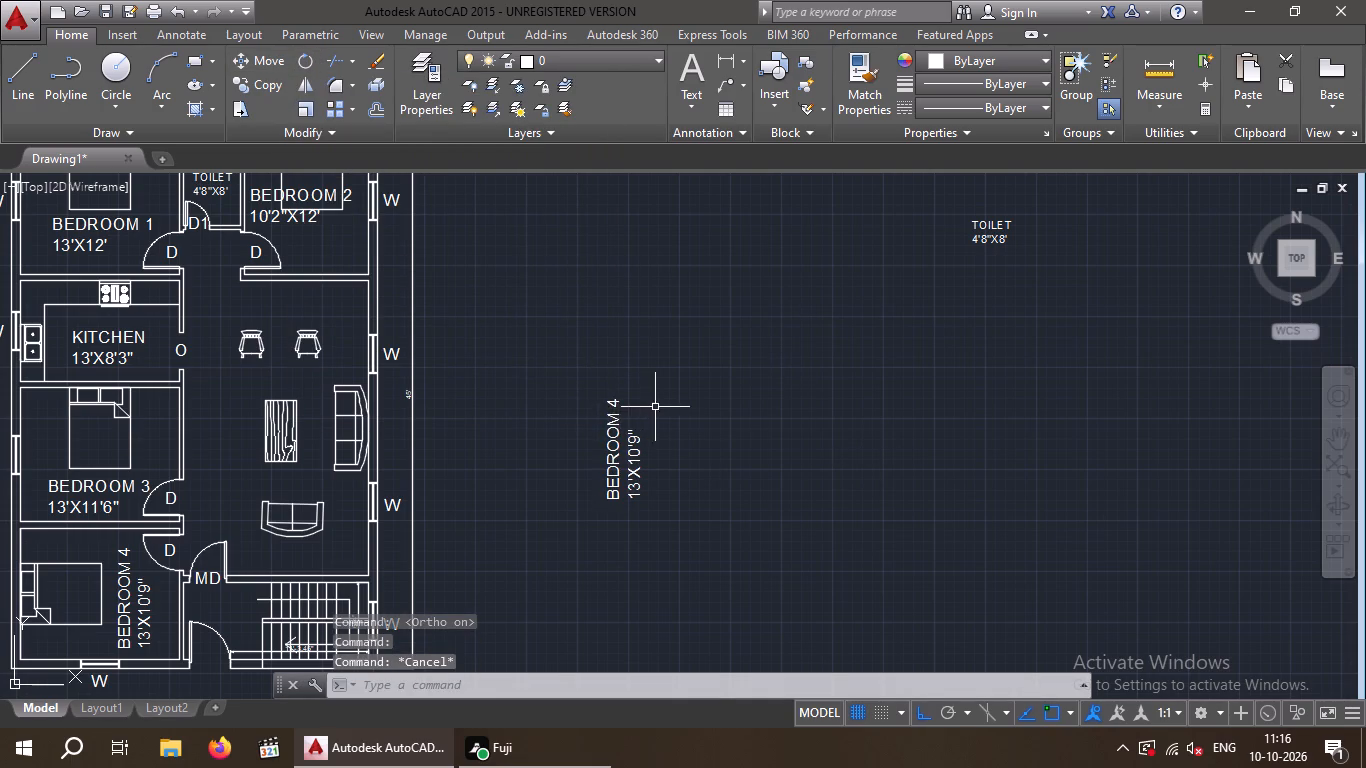
left_click_drag(656, 411, 578, 437)
left_click(578, 437)
left_click(298, 63)
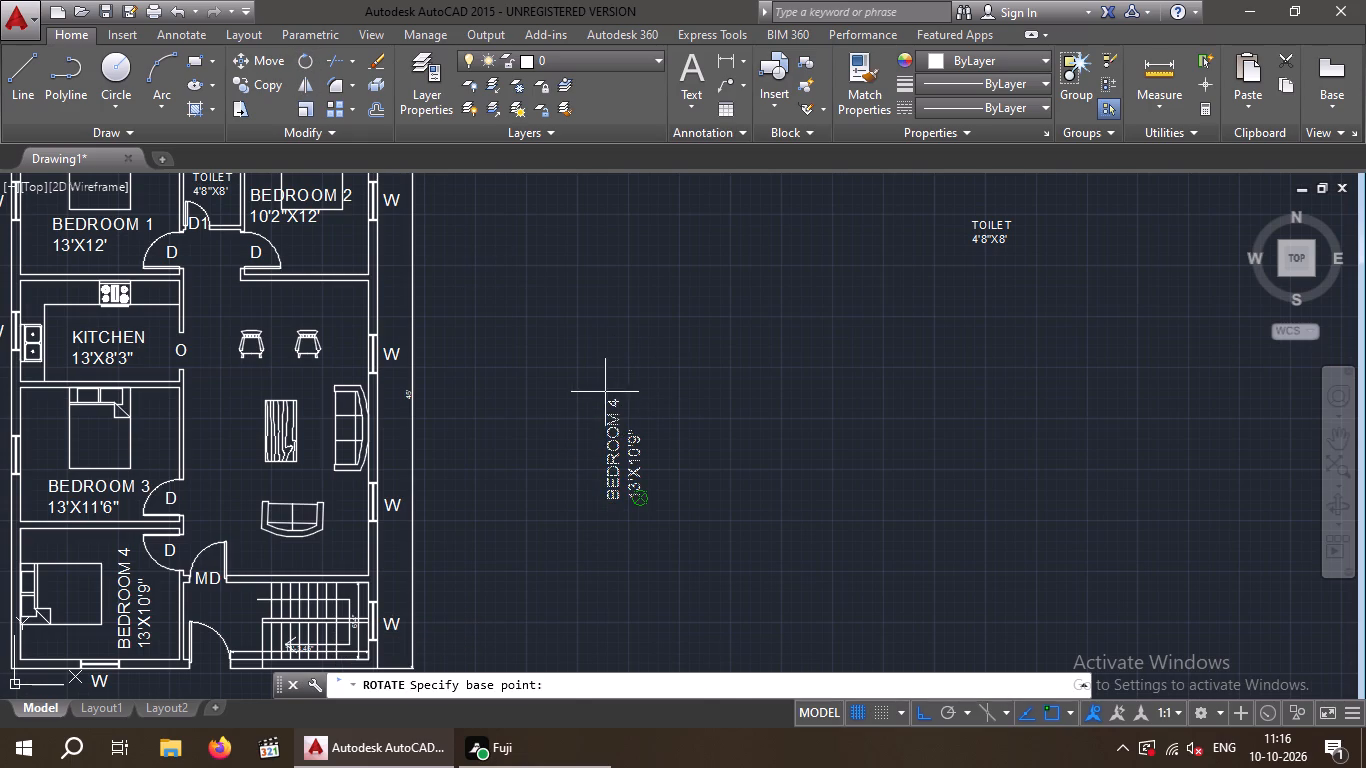
left_click_drag(613, 401, 636, 412)
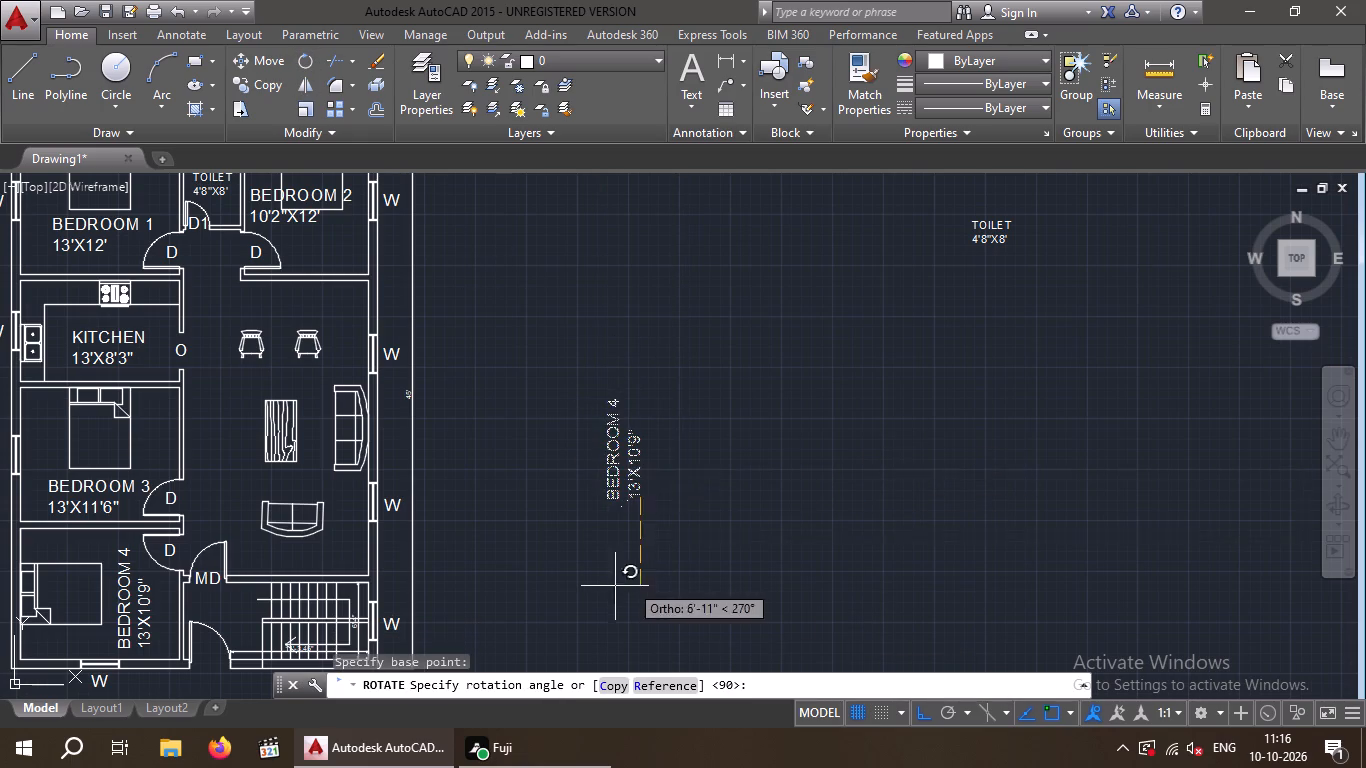
left_click(596, 582)
key("Escape")
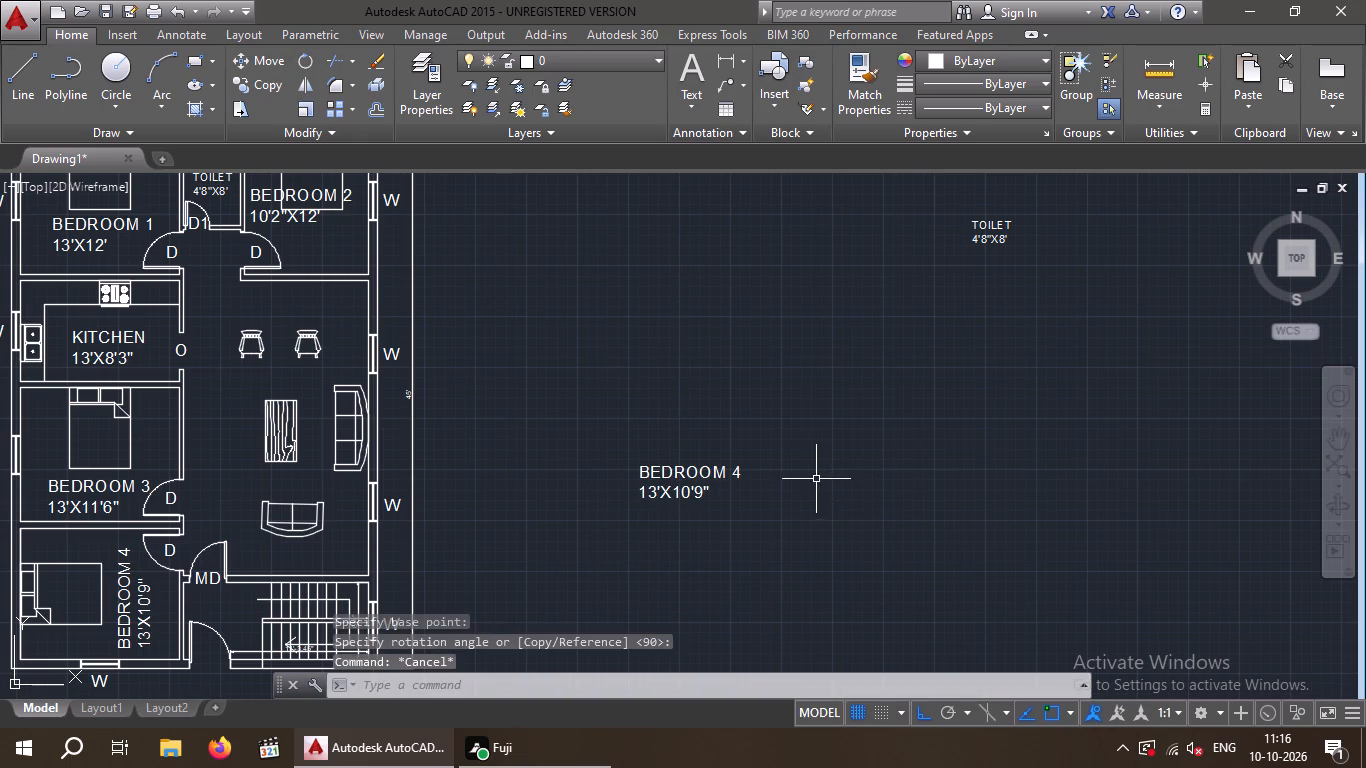
Replace the first line of the rotated BEDROOM 4 label beside the plan with LIVING HALL and finish editing.
triple_click(695, 480)
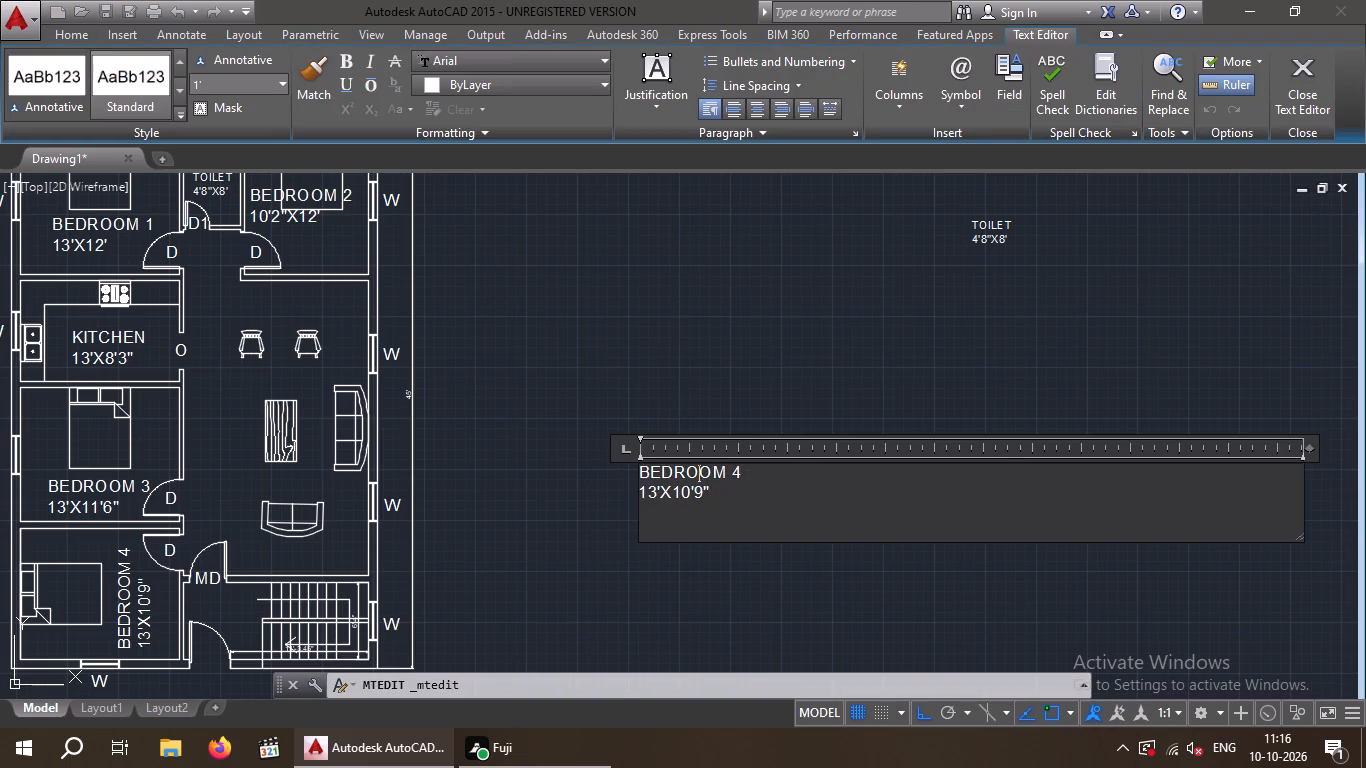
left_click(751, 472)
key("BackSpace")
key("BackSpace")
key("BackSpace")
key("BackSpace")
key("BackSpace")
key("BackSpace")
key("BackSpace")
key("BackSpace")
key("BackSpace")
key("BackSpace")
key("BackSpace")
key("BackSpace")
key("BackSpace")
key("BackSpace")
key("BackSpace")
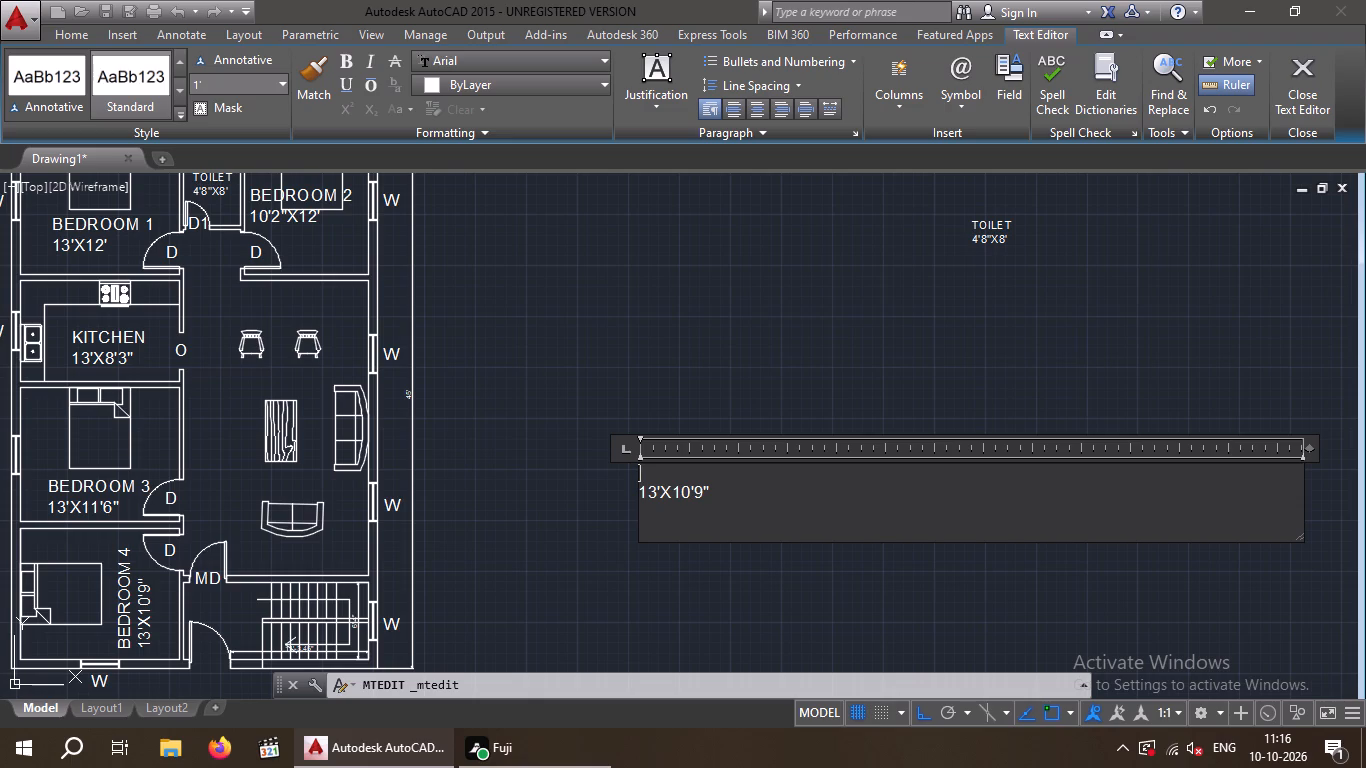
type("LIVING")
key("space")
type("HALL")
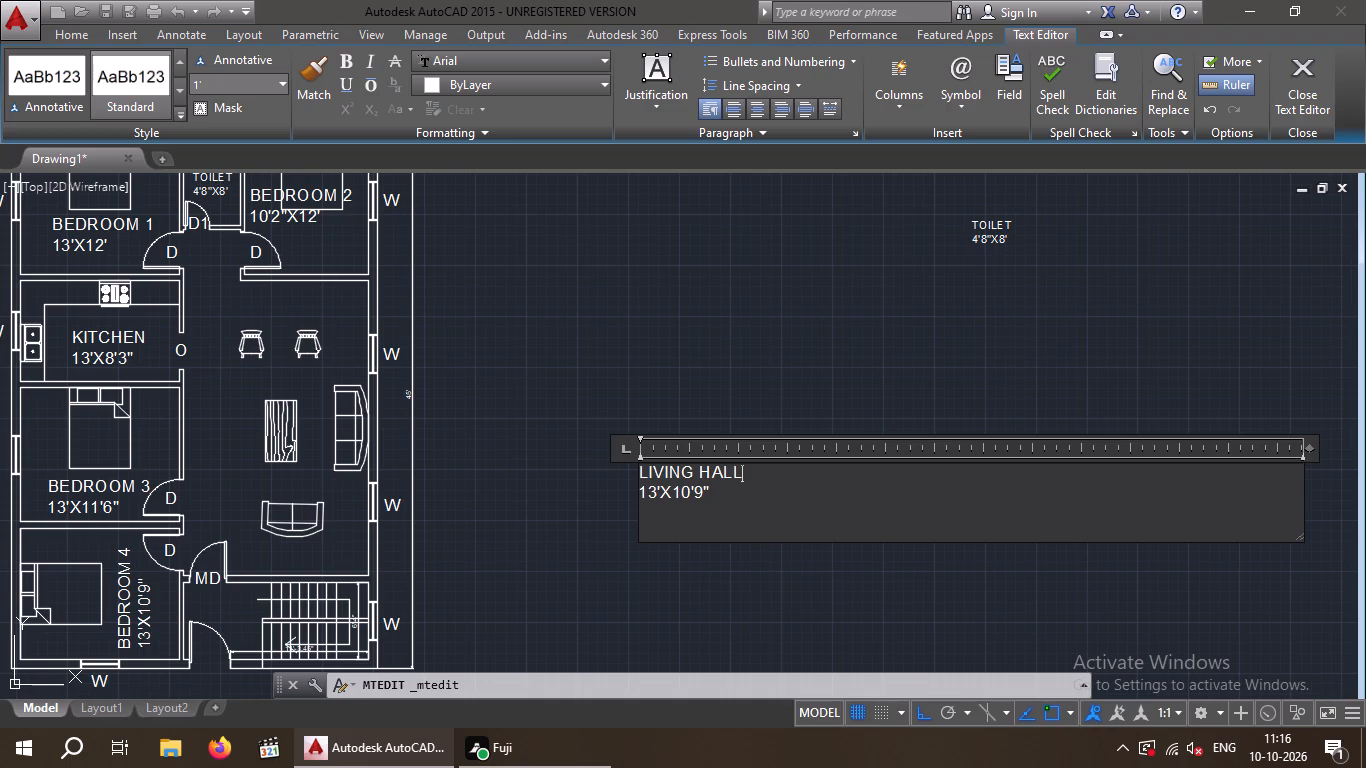
left_click(1303, 85)
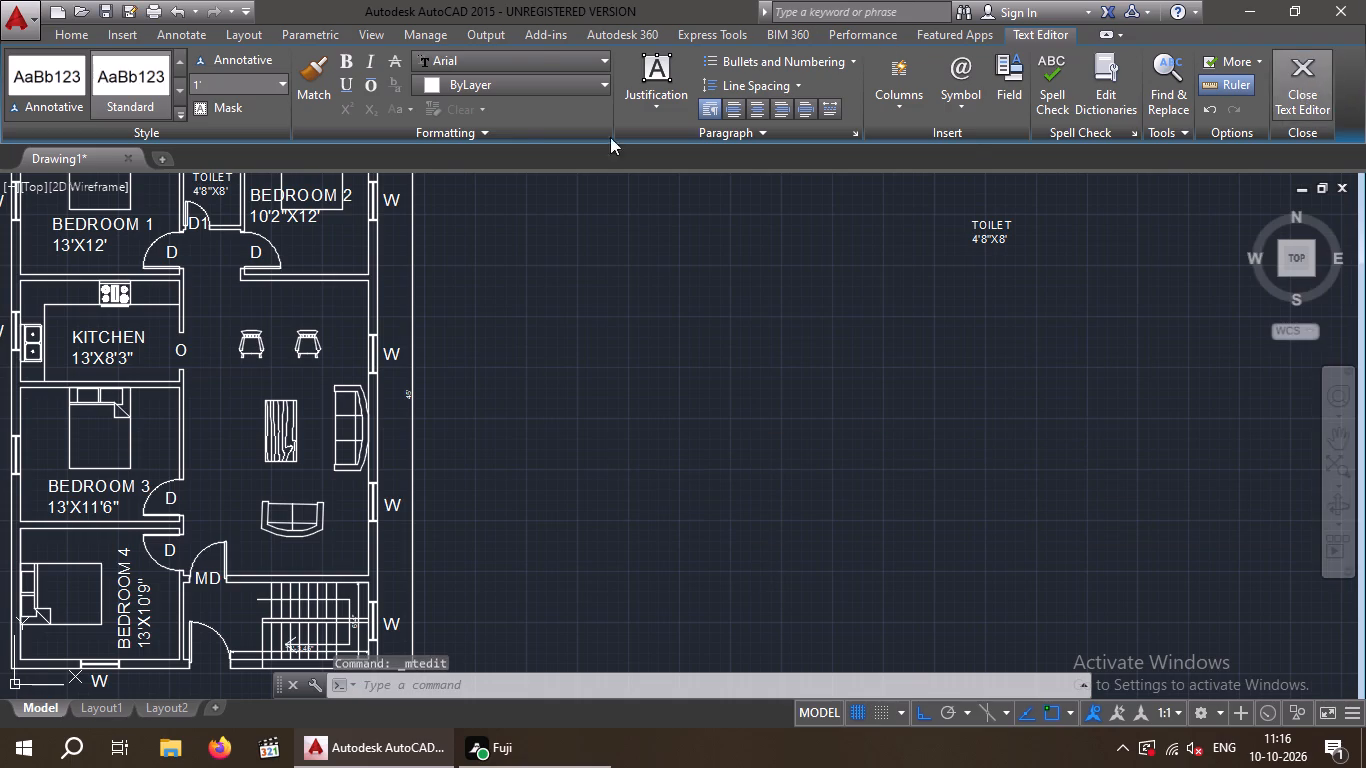
Add a horizontal linear dimension across the living hall between its inner wall faces, just above the chairs.
left_click(728, 56)
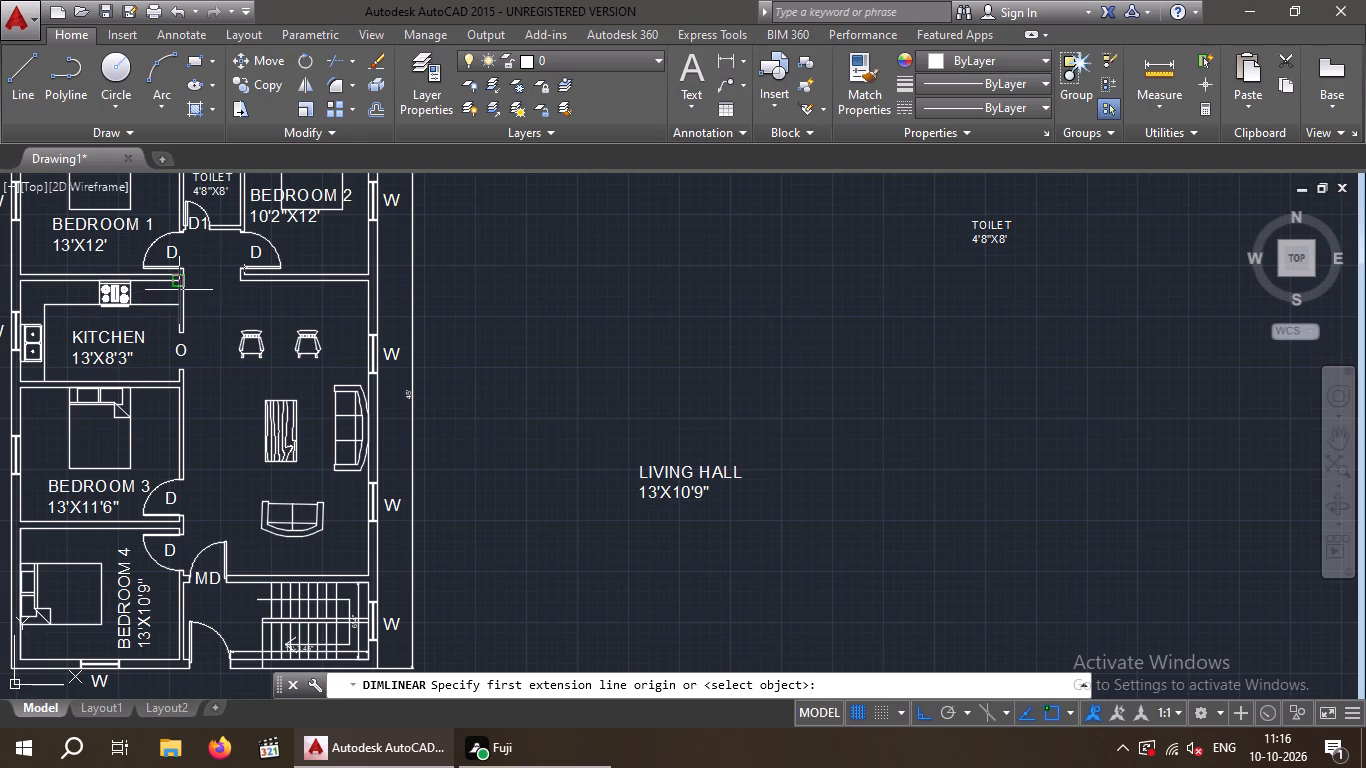
left_click(369, 281)
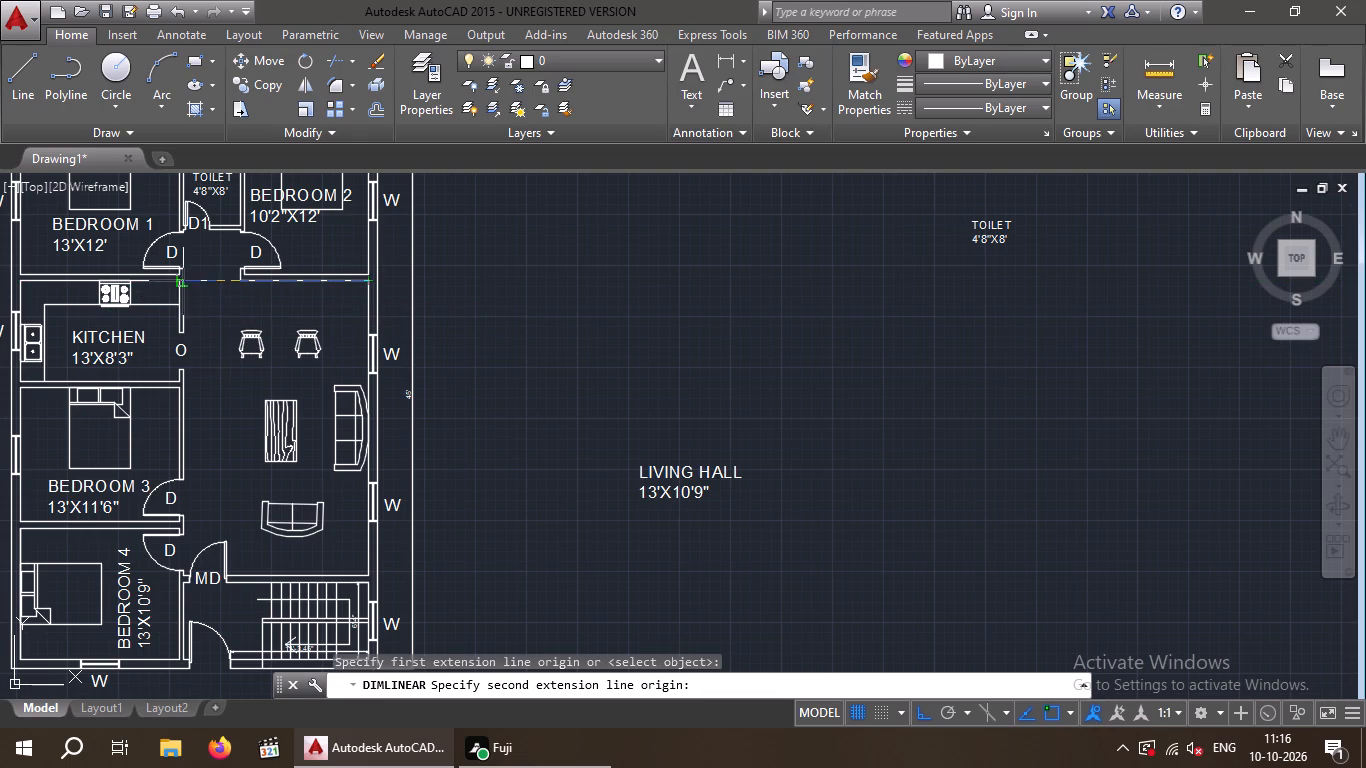
scroll(172, 283, "down", 1)
scroll(172, 283, "up", 2)
left_click(191, 280)
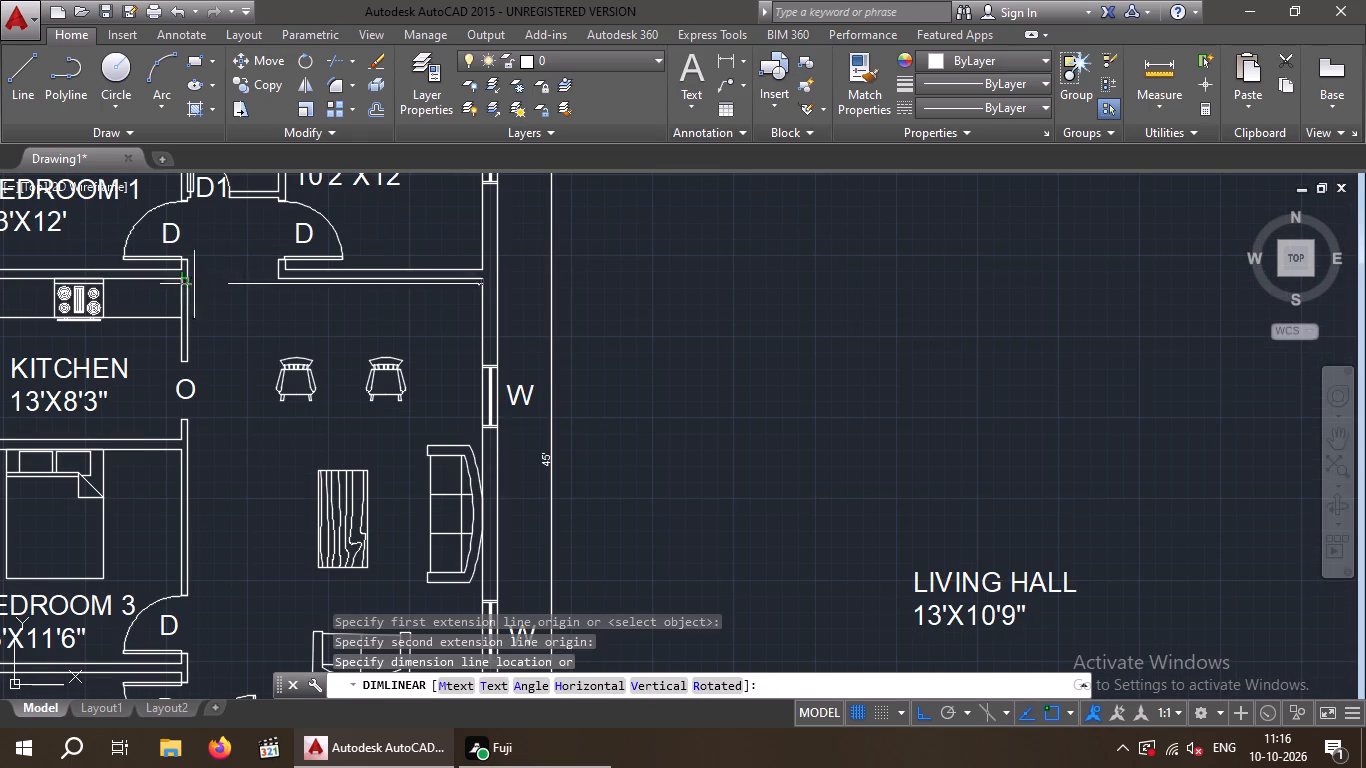
left_click(230, 316)
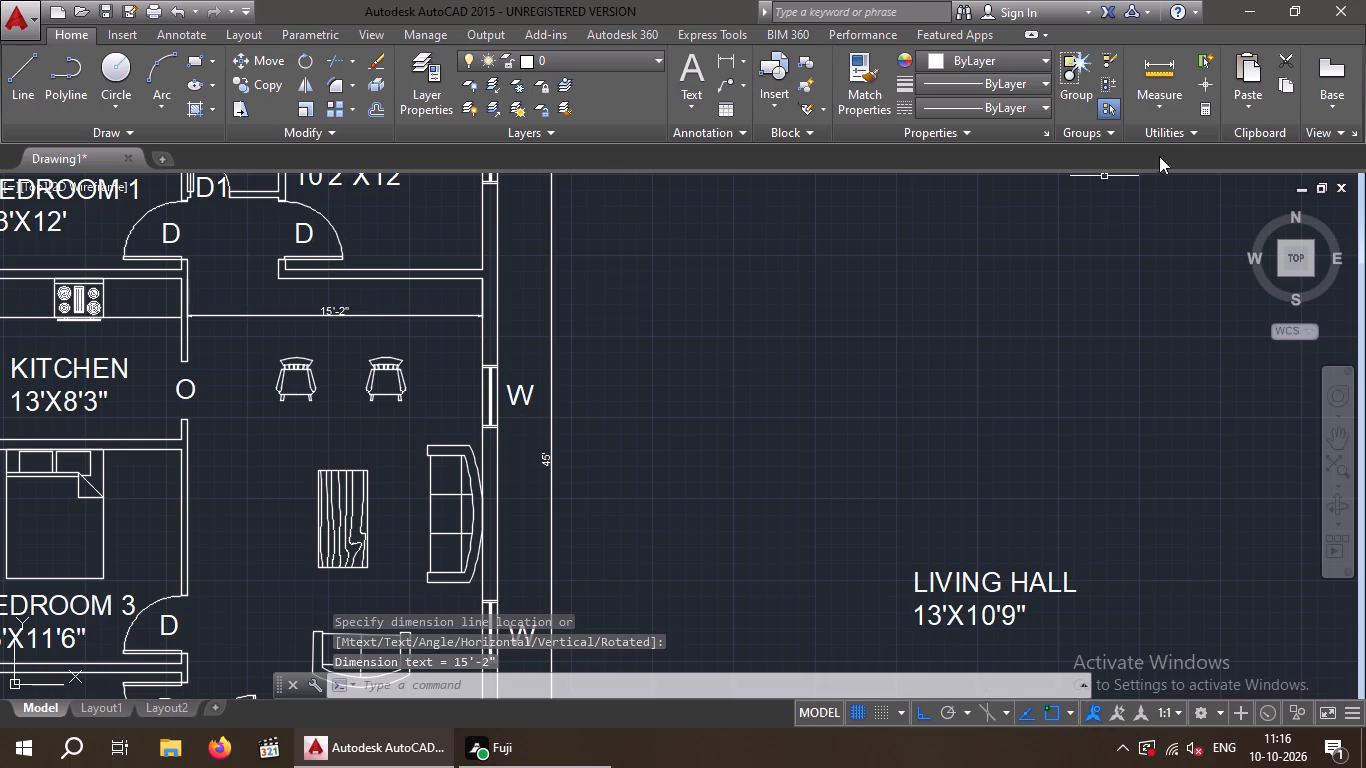
Add a vertical linear dimension along the full length of the living hall between its inner wall faces, beside the windowed wall.
left_click(724, 63)
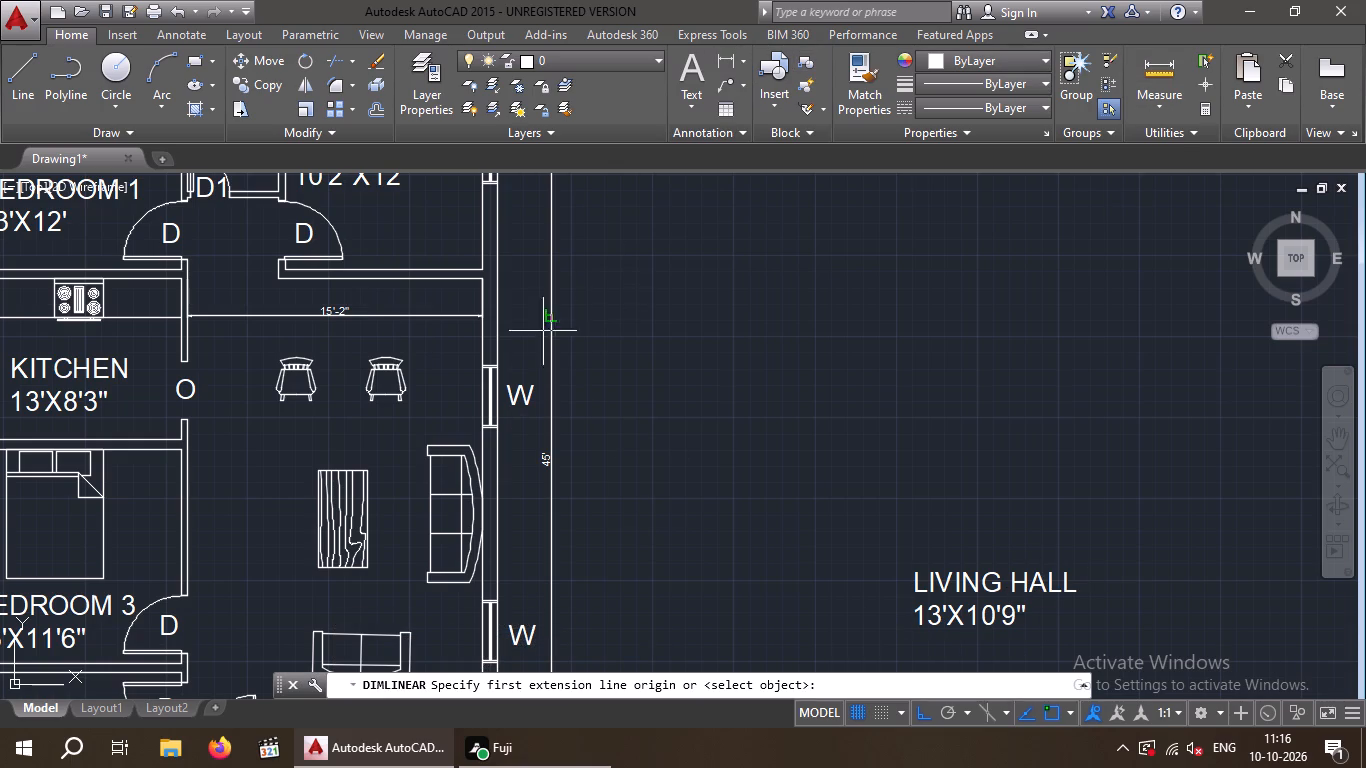
left_click(483, 280)
scroll(437, 574, "up", 2)
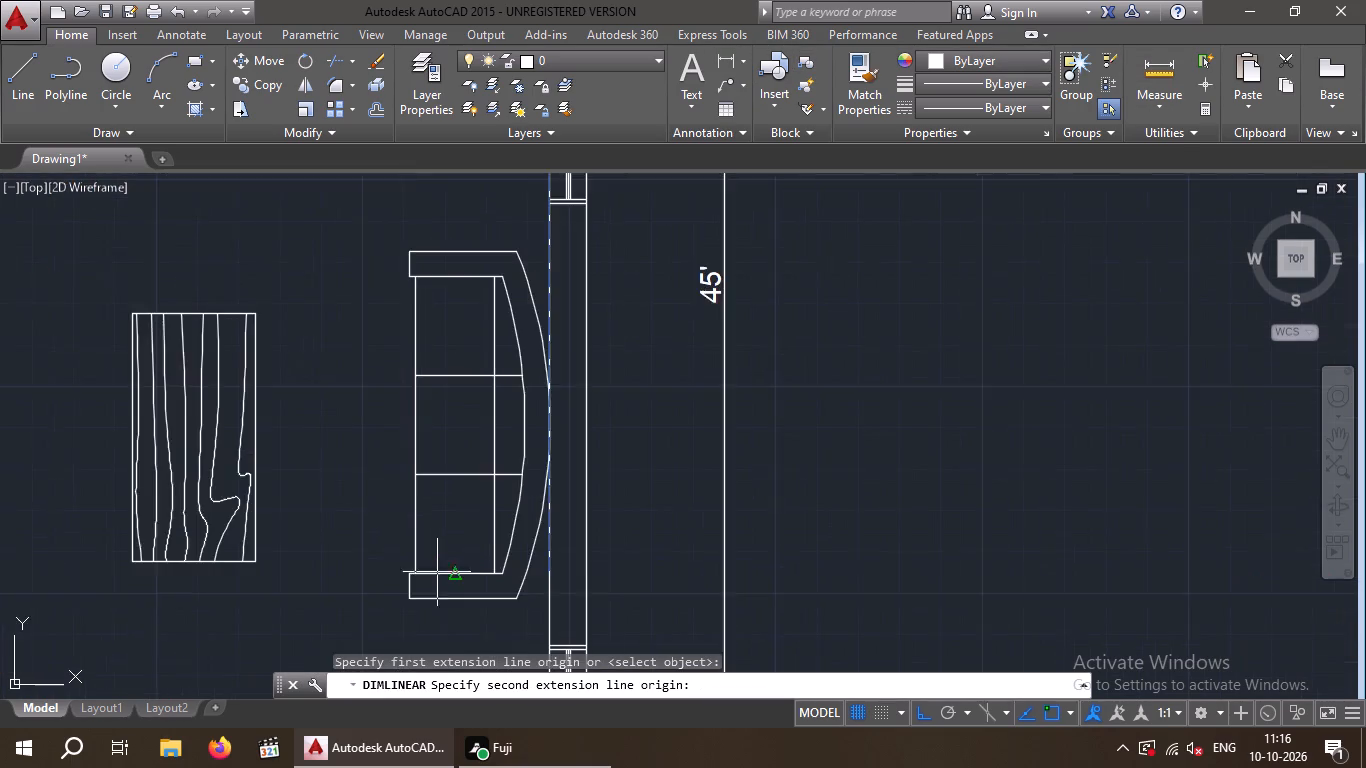
middle_click_drag(434, 567, 376, 397)
scroll(449, 476, "down", 4)
scroll(455, 575, "up", 3)
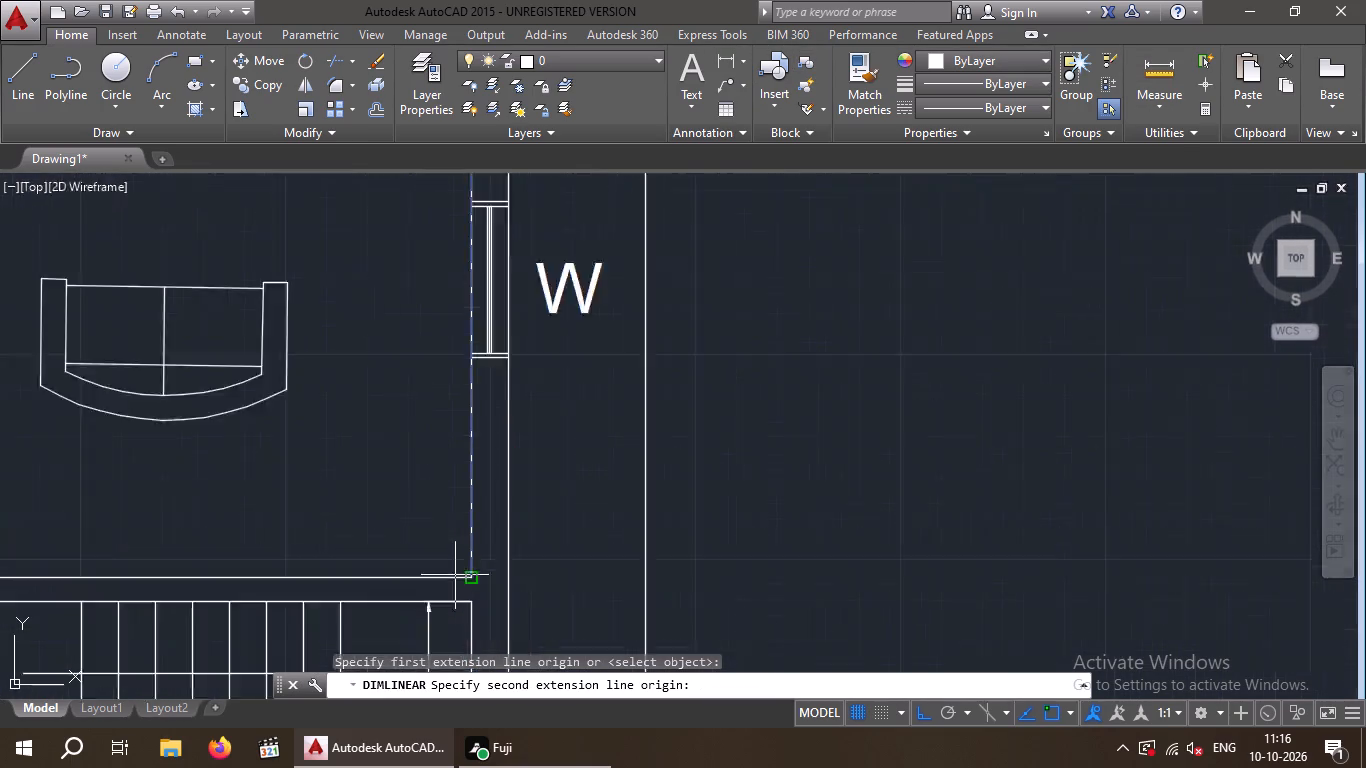
left_click(476, 575)
left_click(420, 557)
scroll(422, 554, "down", 3)
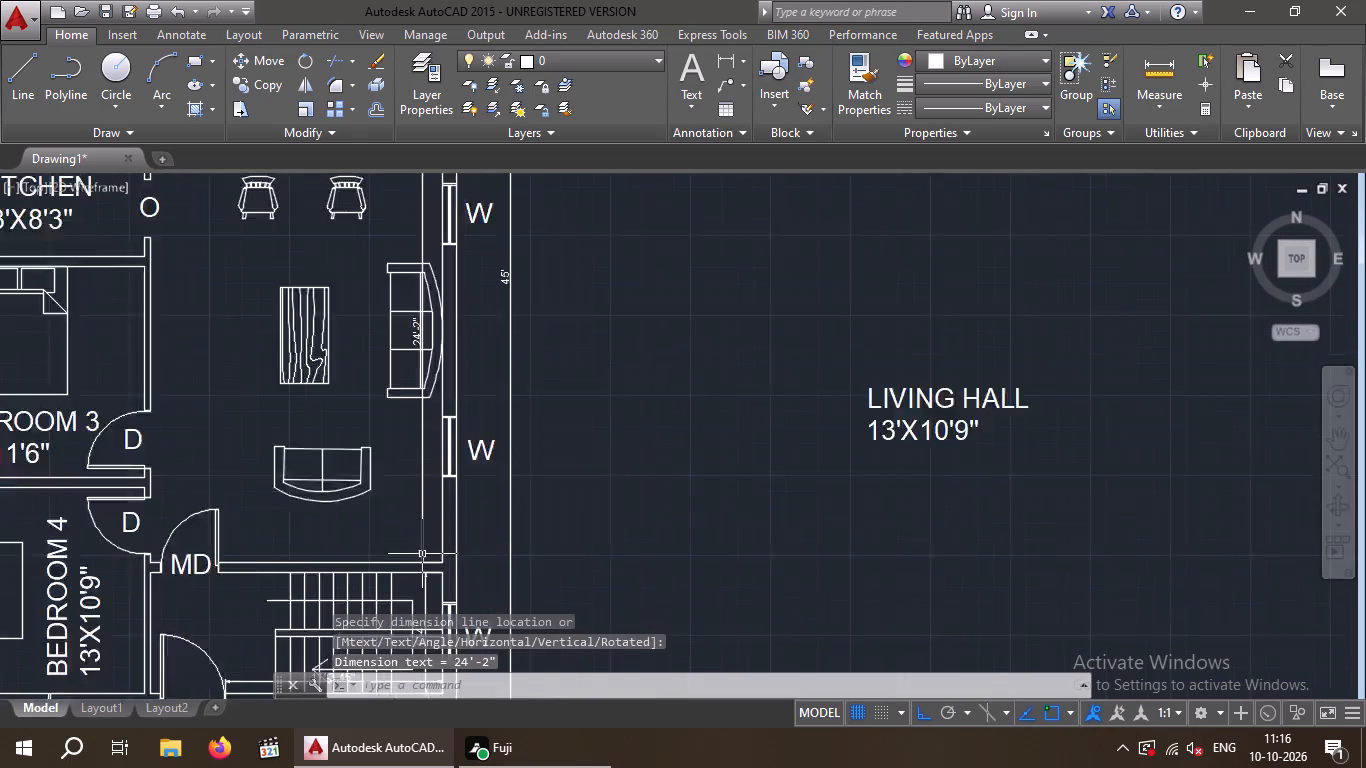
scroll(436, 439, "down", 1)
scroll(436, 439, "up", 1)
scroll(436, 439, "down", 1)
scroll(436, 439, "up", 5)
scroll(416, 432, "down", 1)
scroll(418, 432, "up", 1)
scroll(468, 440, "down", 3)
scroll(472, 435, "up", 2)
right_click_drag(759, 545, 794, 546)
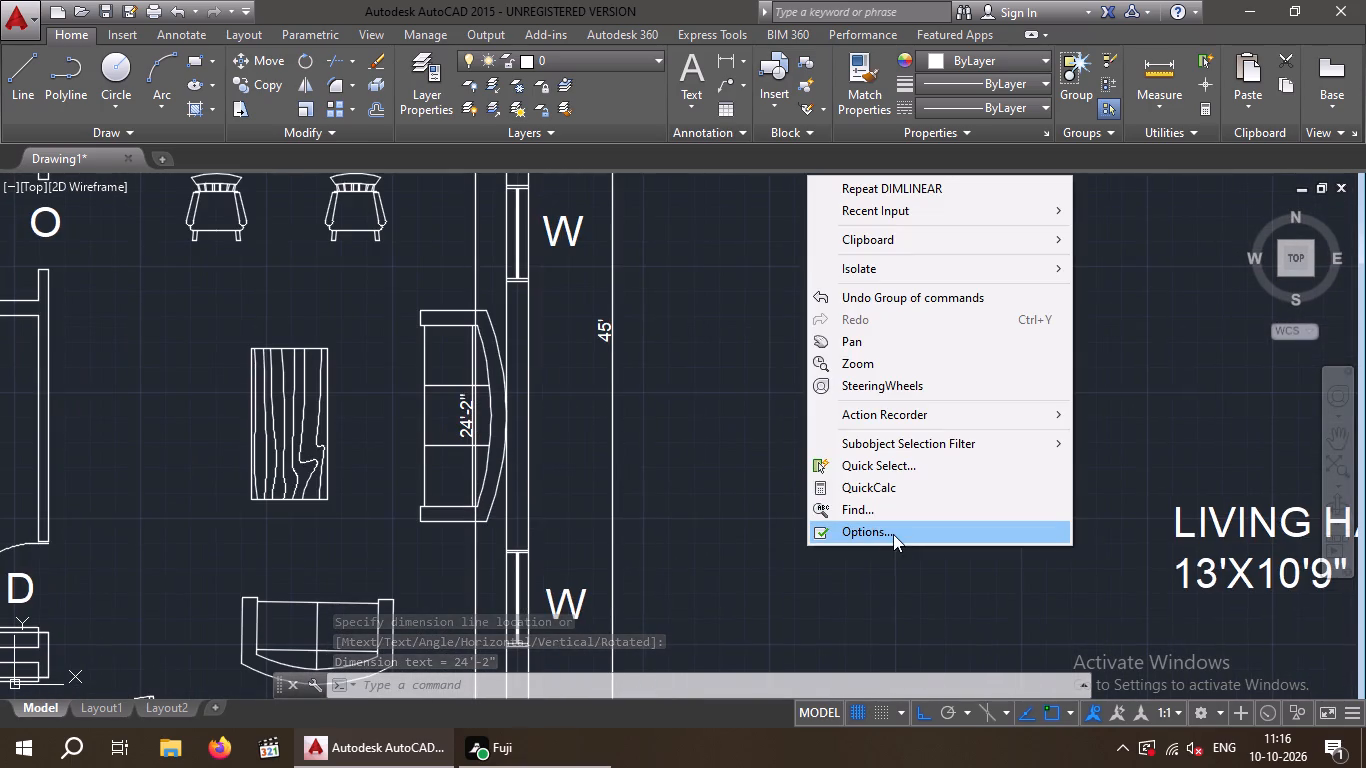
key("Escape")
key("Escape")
Change the size line of the LIVING HALL label beside the plan to 15'2"X24'2" and finish editing.
right_click(1220, 577)
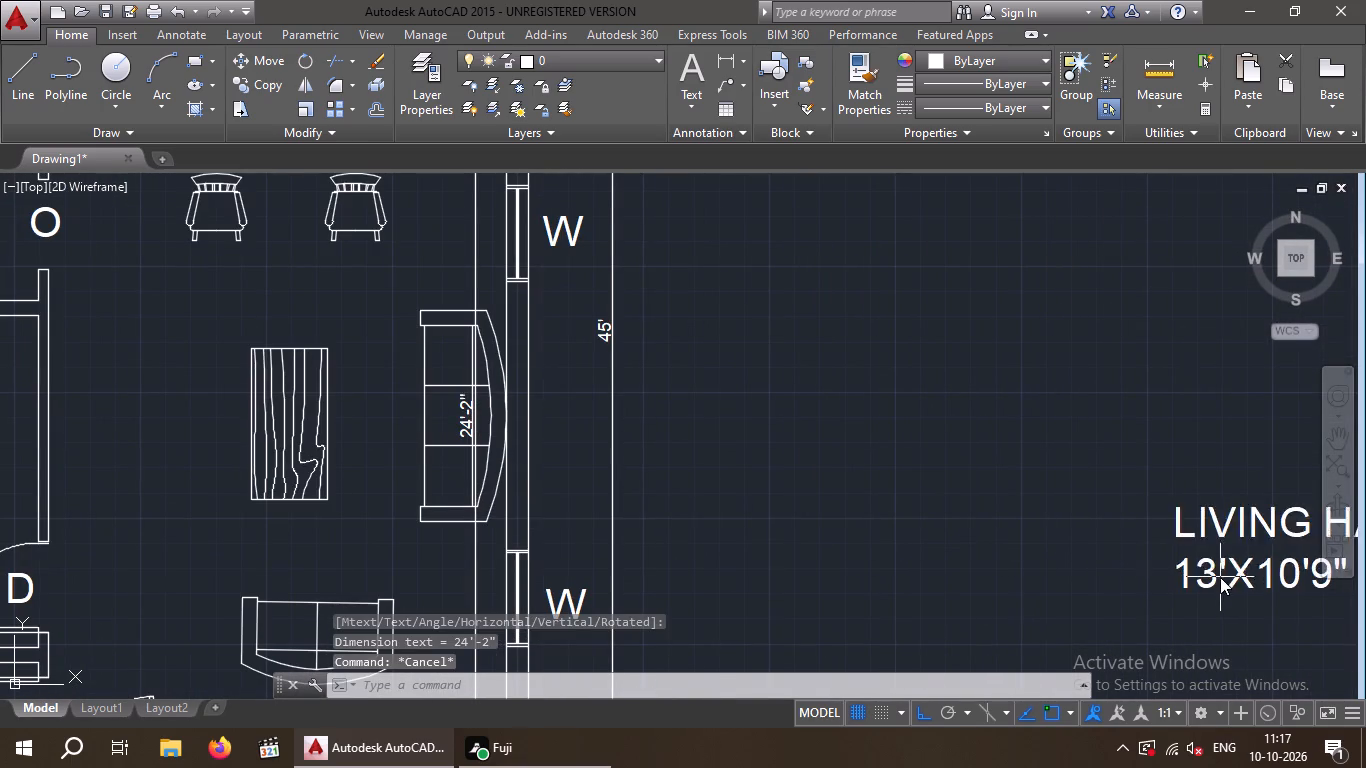
double_click(1220, 577)
key("Escape")
scroll(1007, 572, "down", 1)
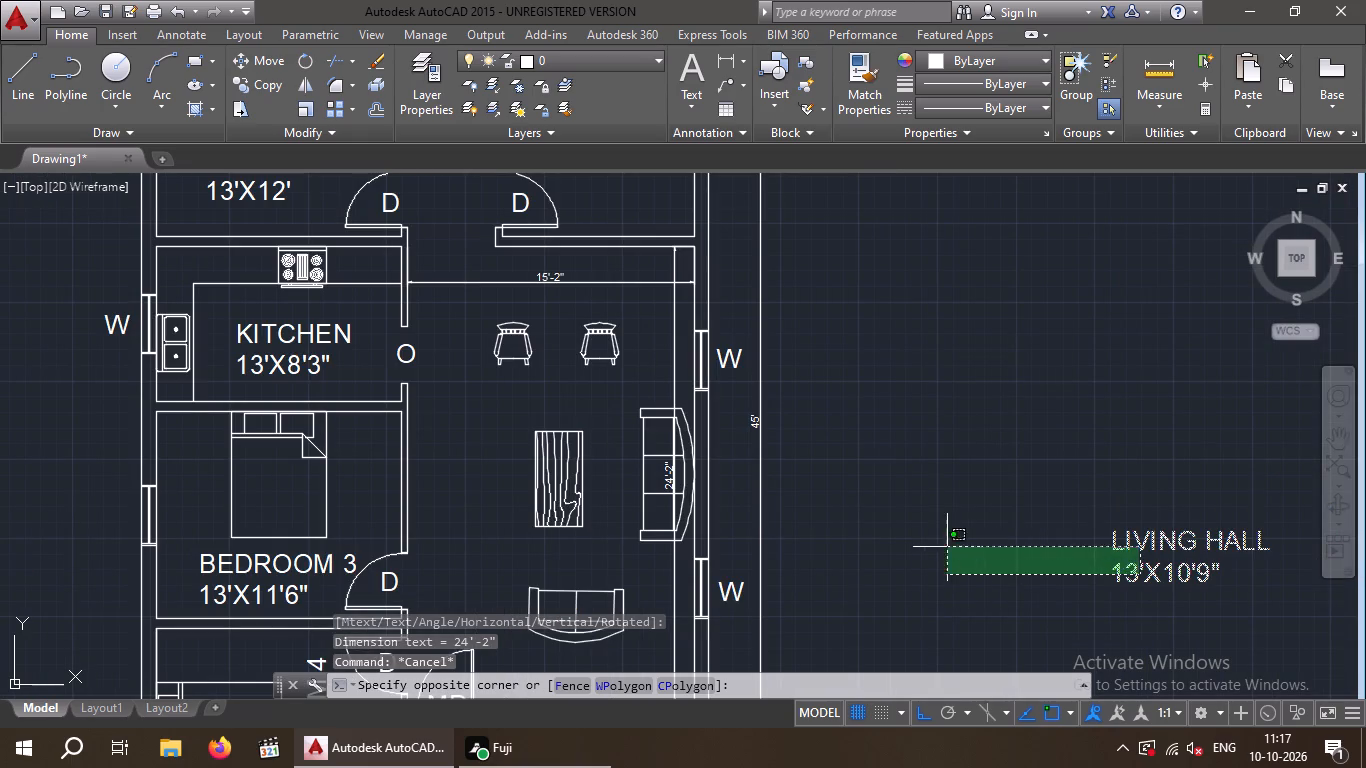
key("Escape")
double_click(1138, 566)
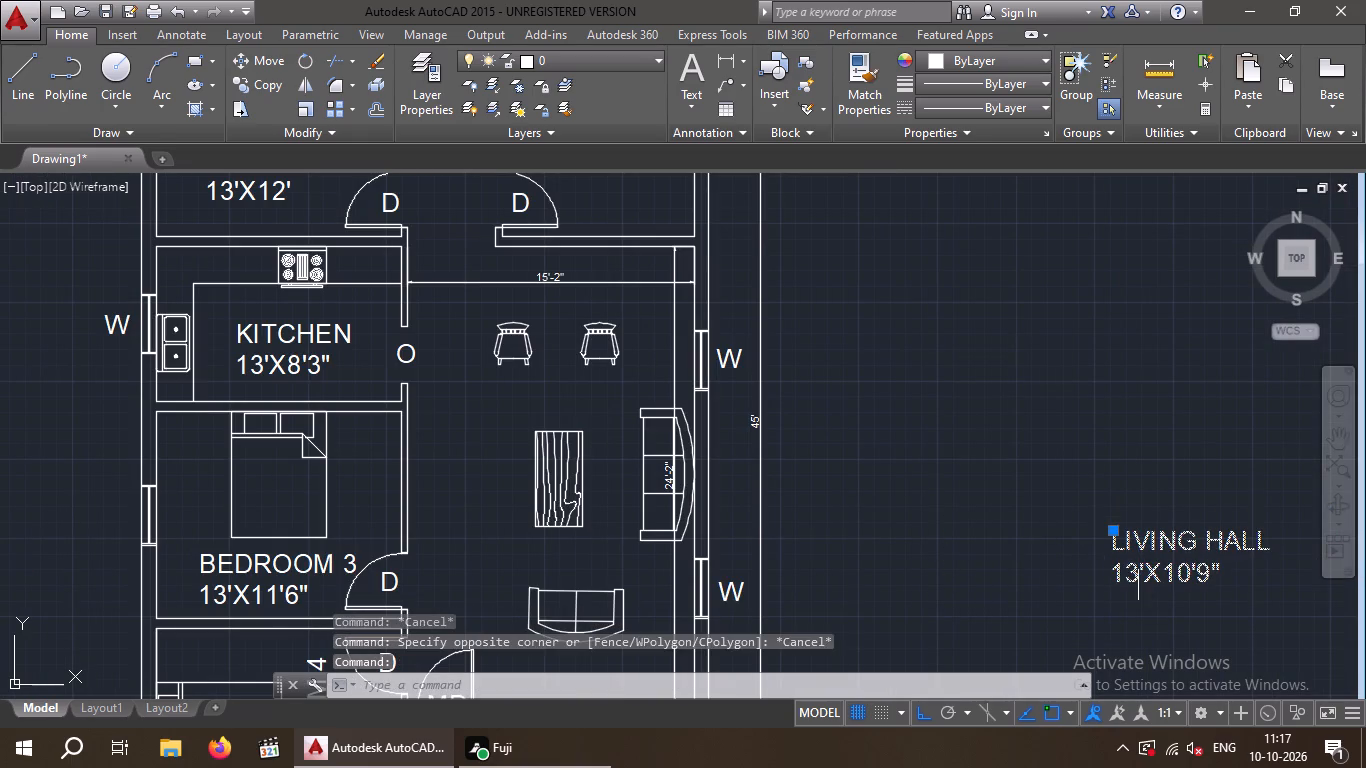
key("BackSpace")
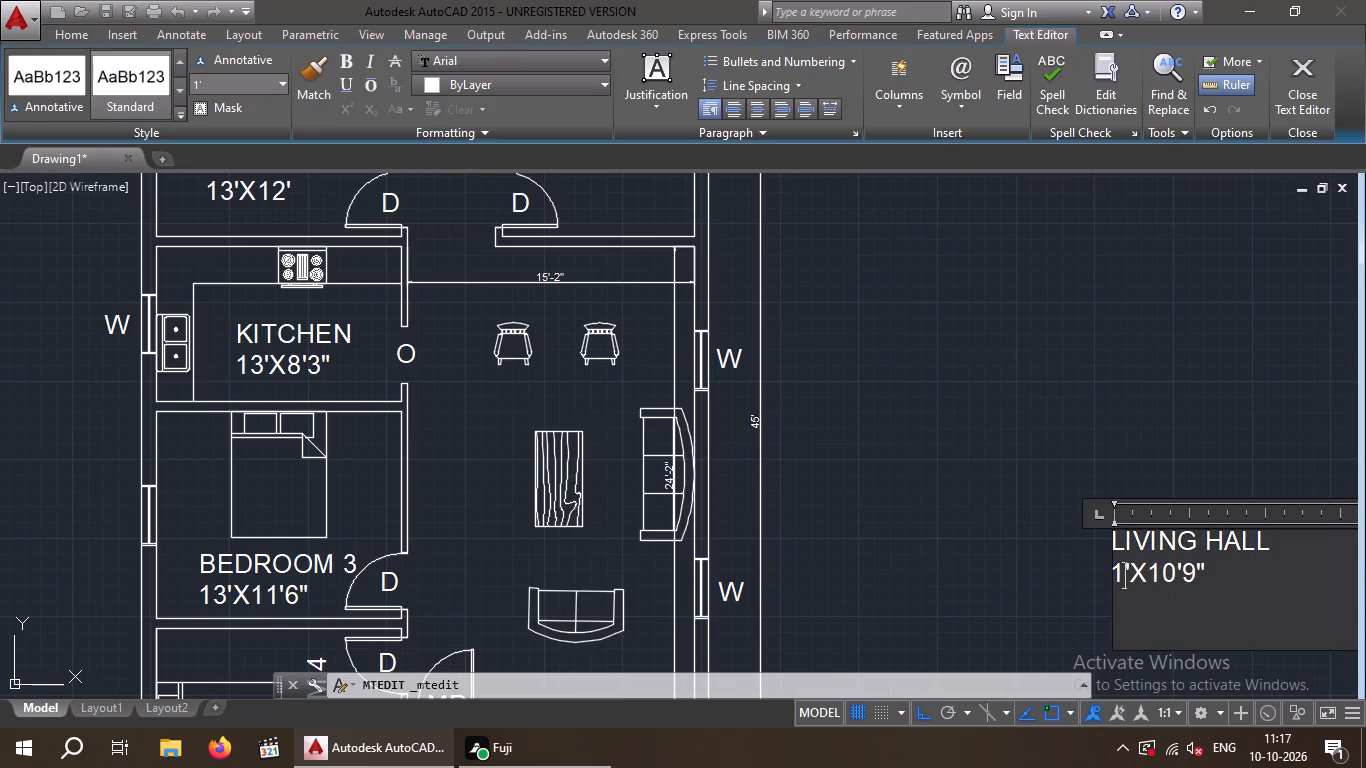
key("5")
key("Right")
key("2")
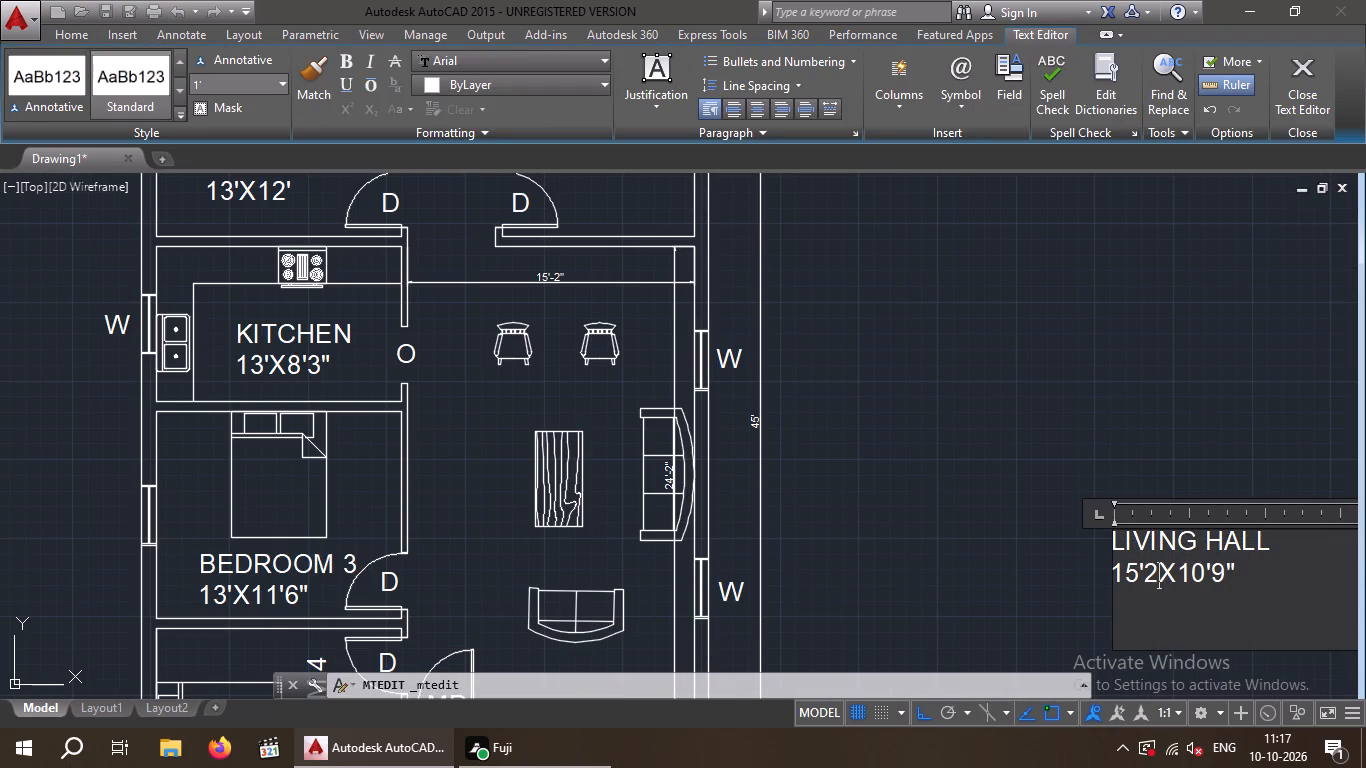
key("shift+quotedbl")
key("Right")
key("Right")
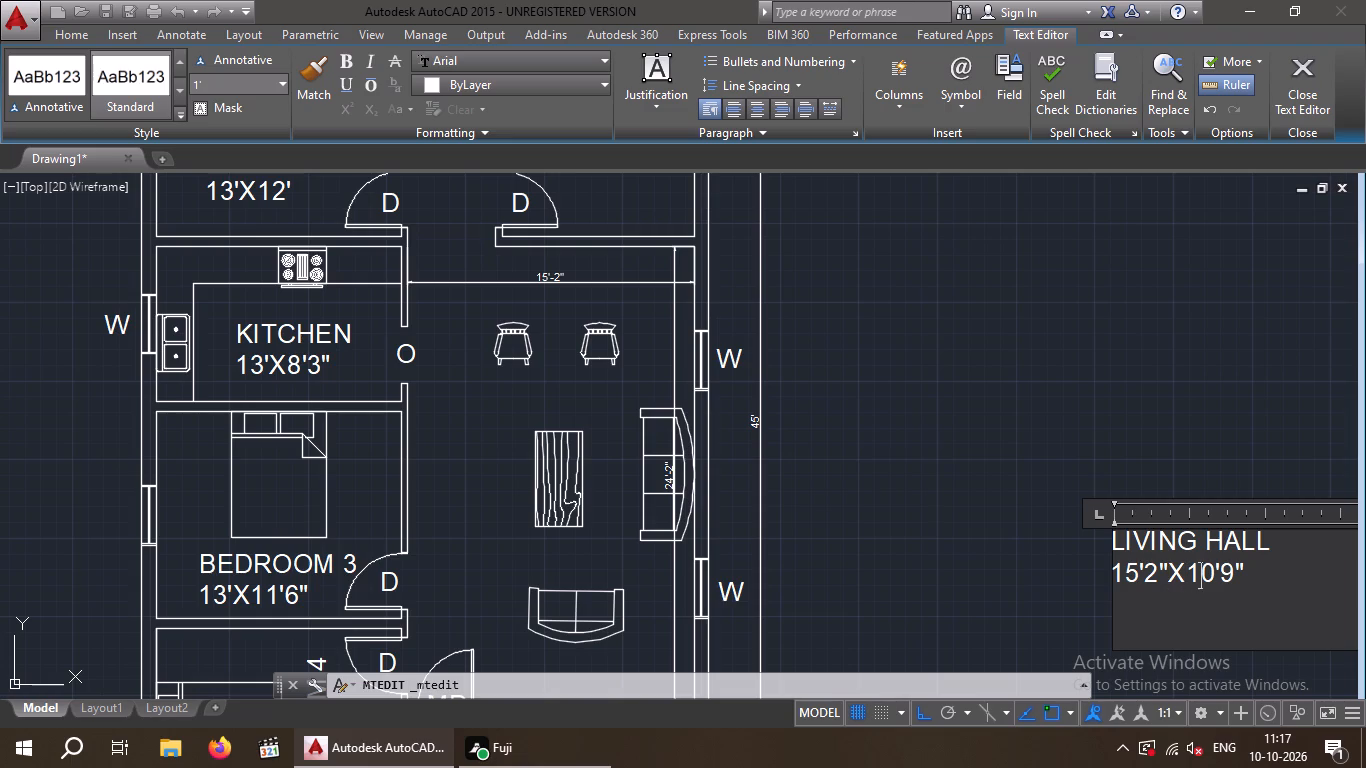
key("Right")
key("BackSpace")
key("BackSpace")
type("24")
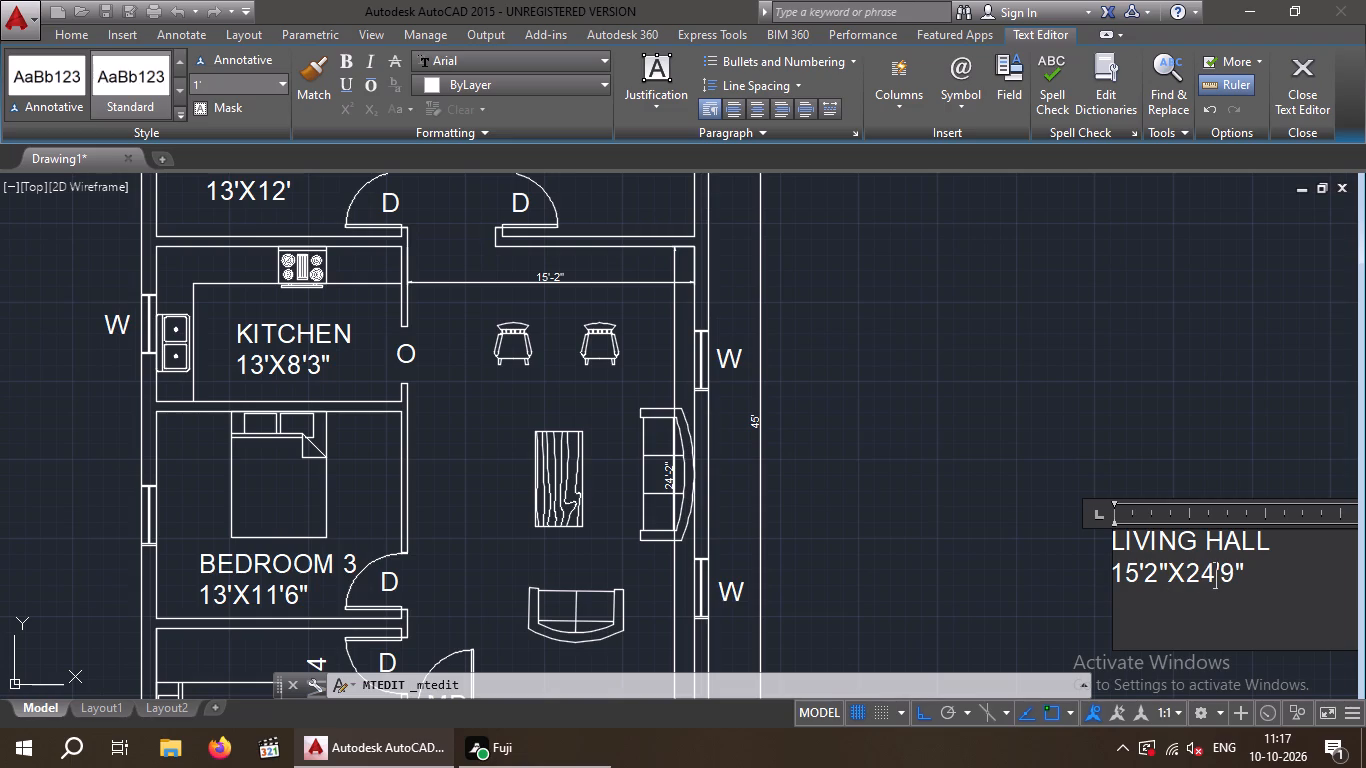
key("Right")
key("Right")
key("BackSpace")
key("2")
left_click(1320, 94)
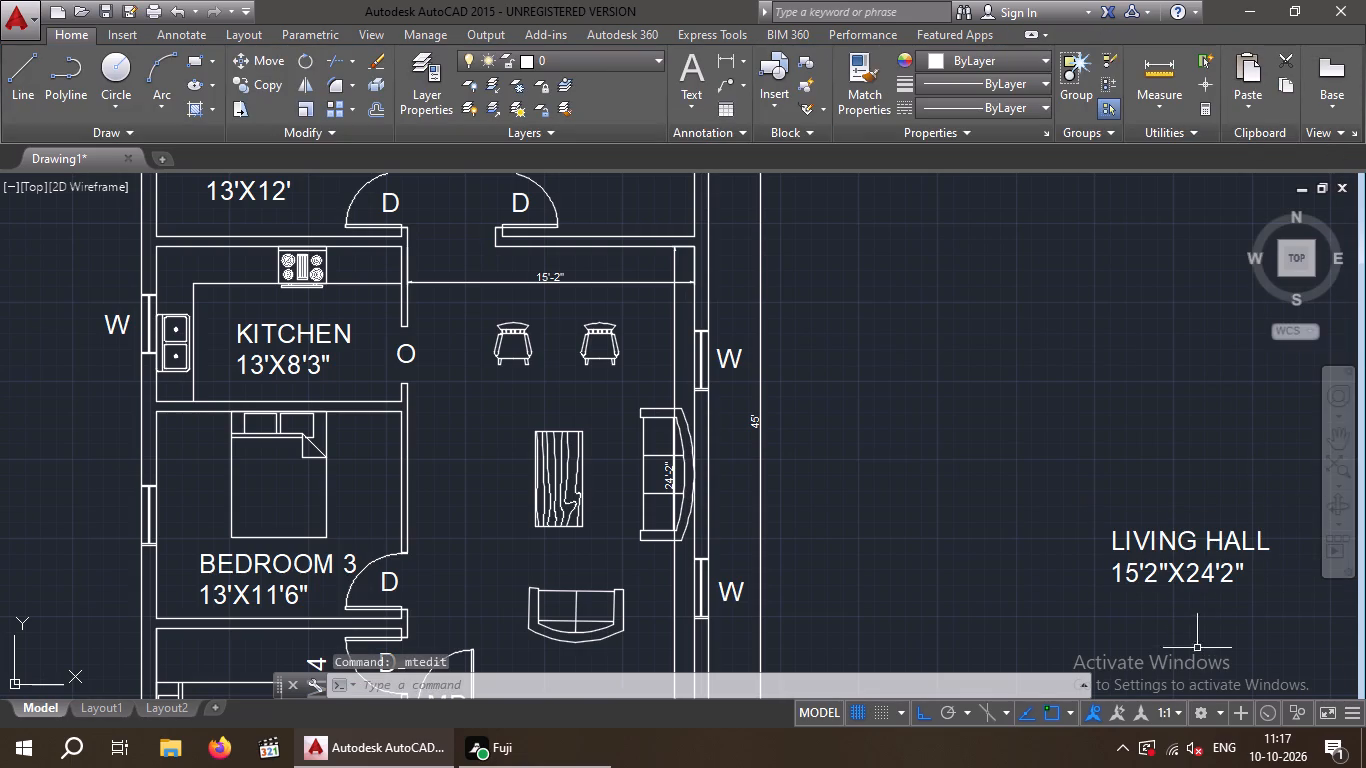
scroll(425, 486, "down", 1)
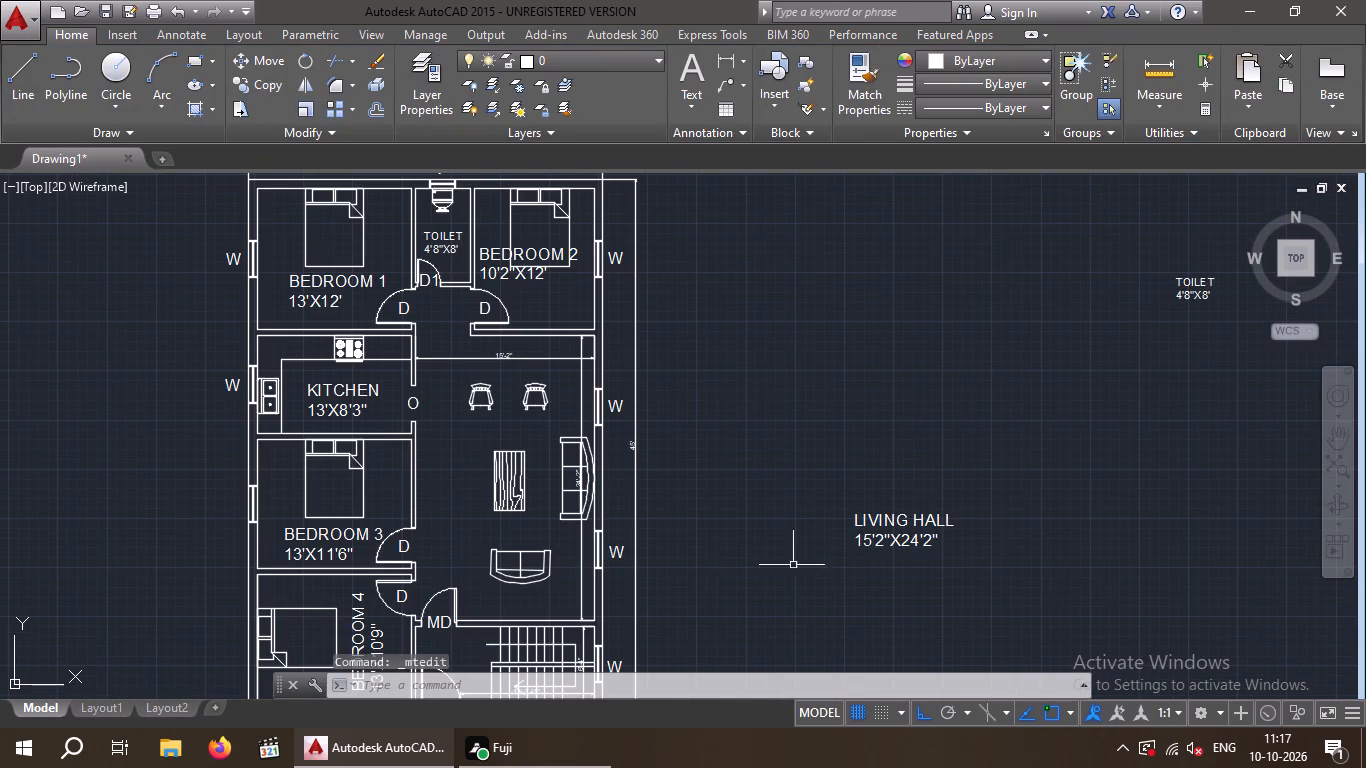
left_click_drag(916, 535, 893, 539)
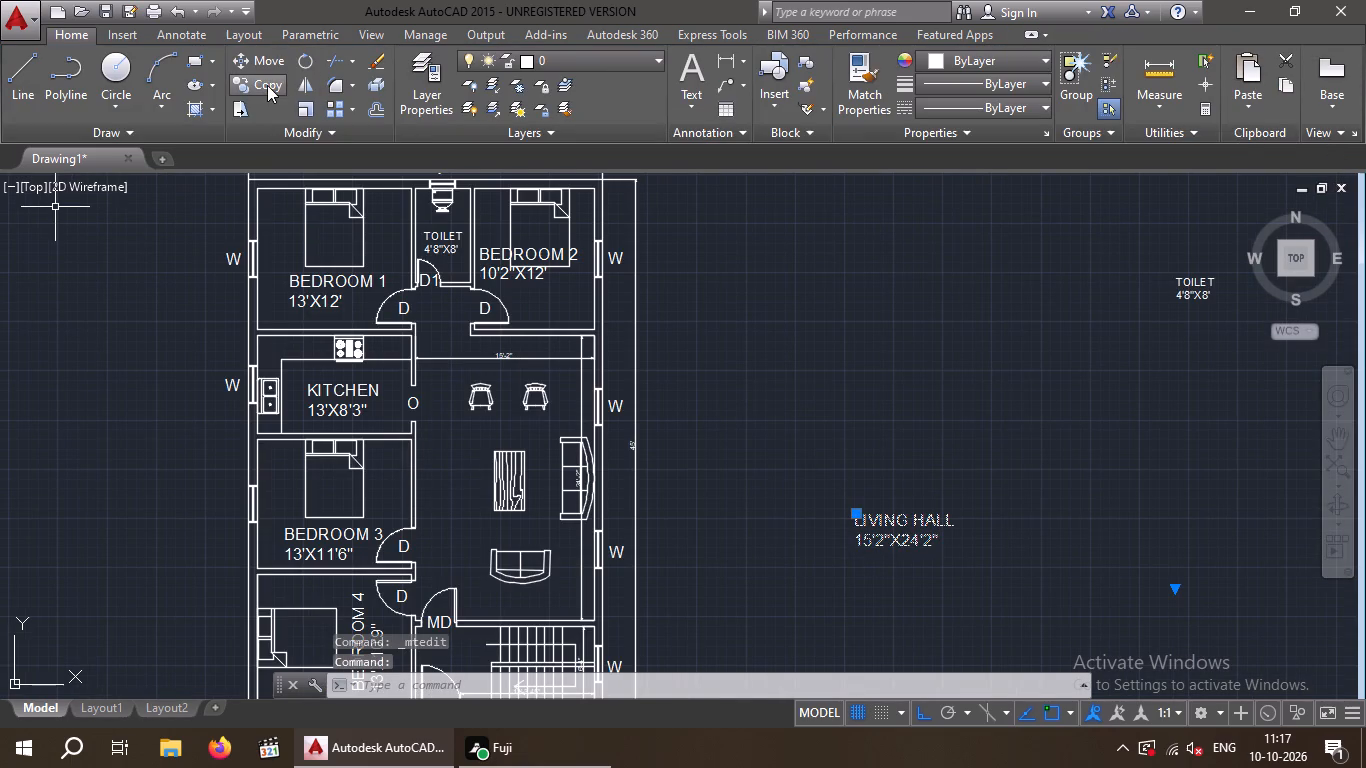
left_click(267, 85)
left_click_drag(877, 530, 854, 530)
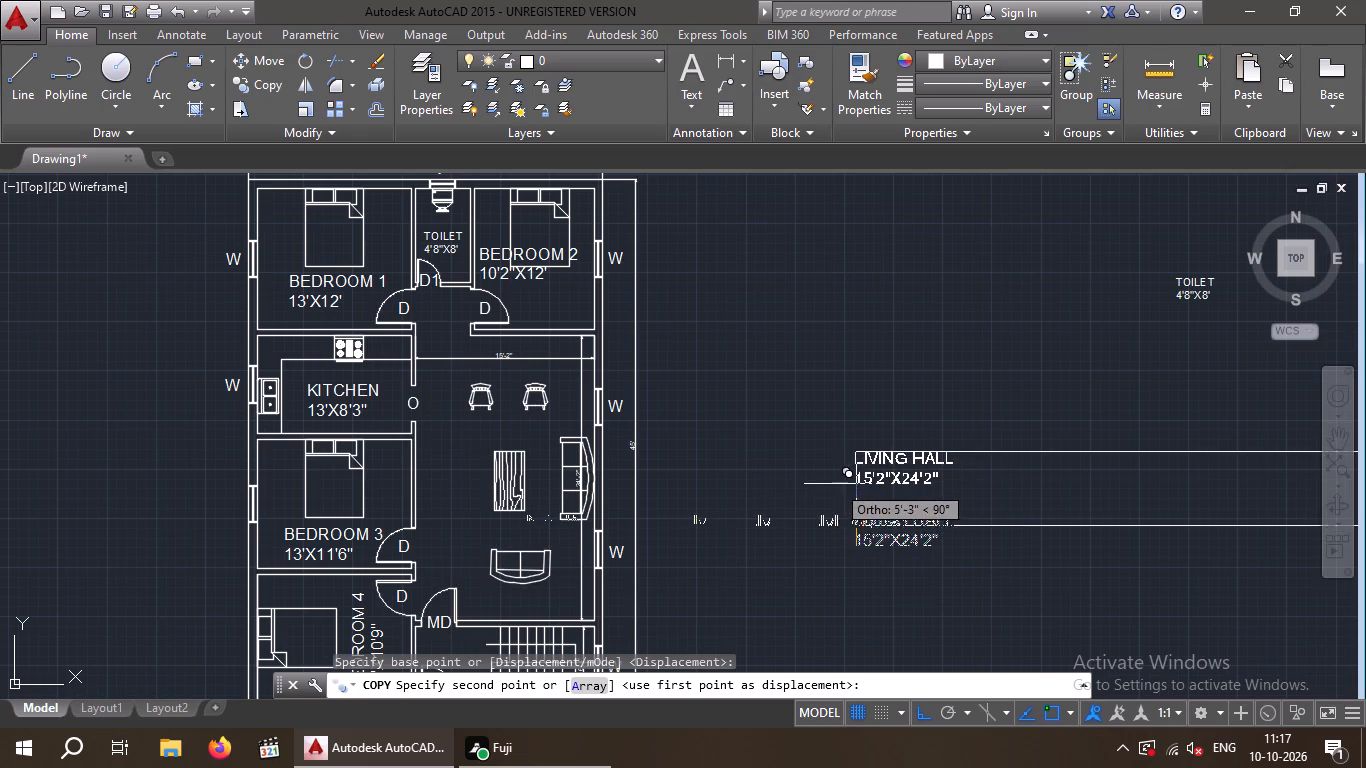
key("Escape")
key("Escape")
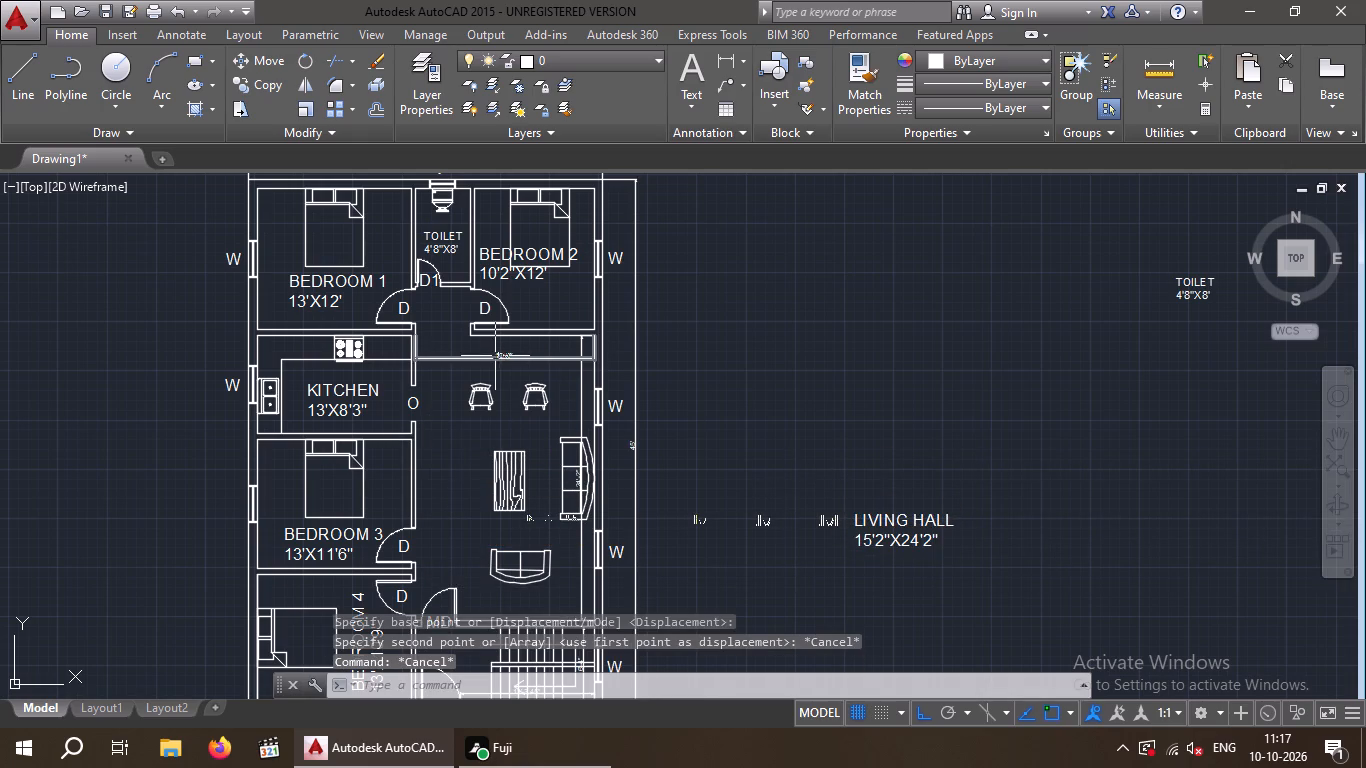
Delete the horizontal and vertical dimensions inside the living hall.
left_click(495, 357)
left_click(581, 370)
key("Delete")
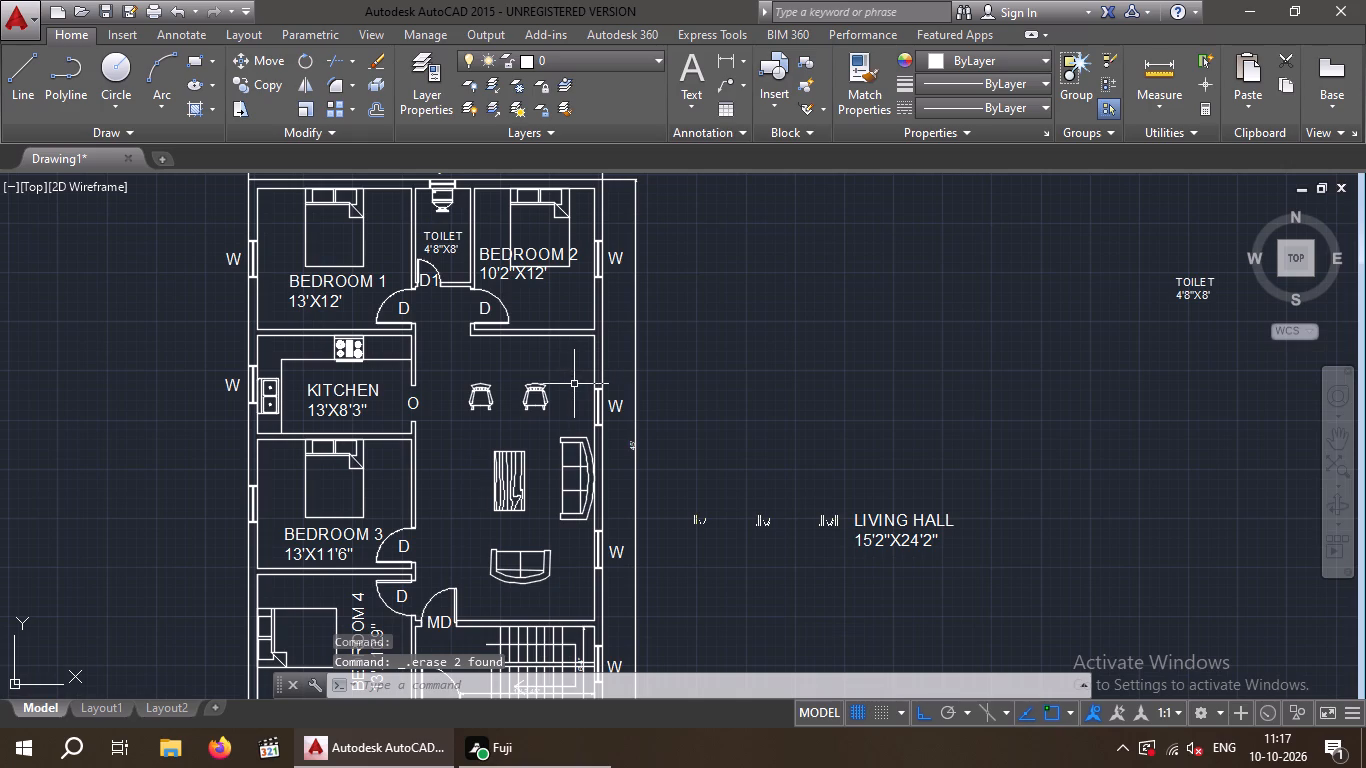
key("Escape")
key("Escape")
Rotate the LIVING HALL label beside the plan about its lower-left corner so it reads vertically upward.
left_click(906, 533)
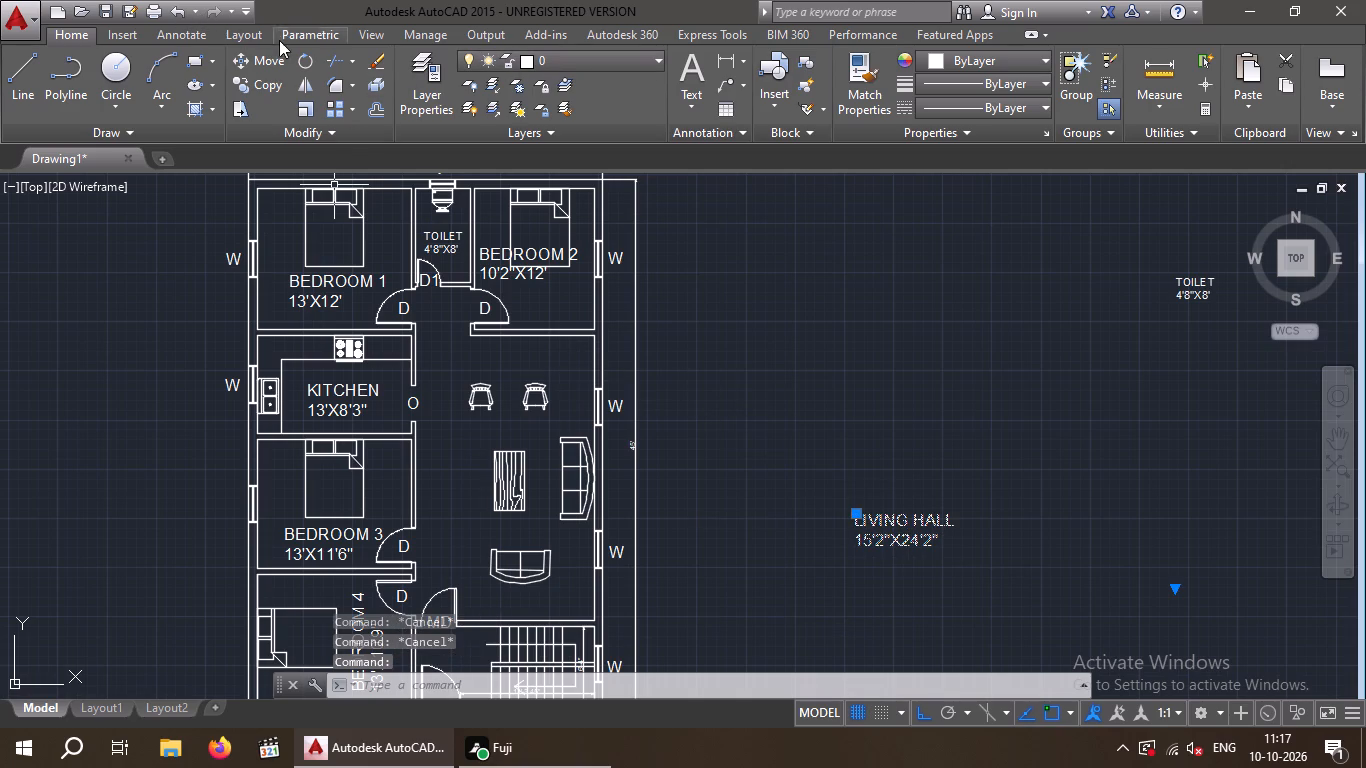
left_click(302, 62)
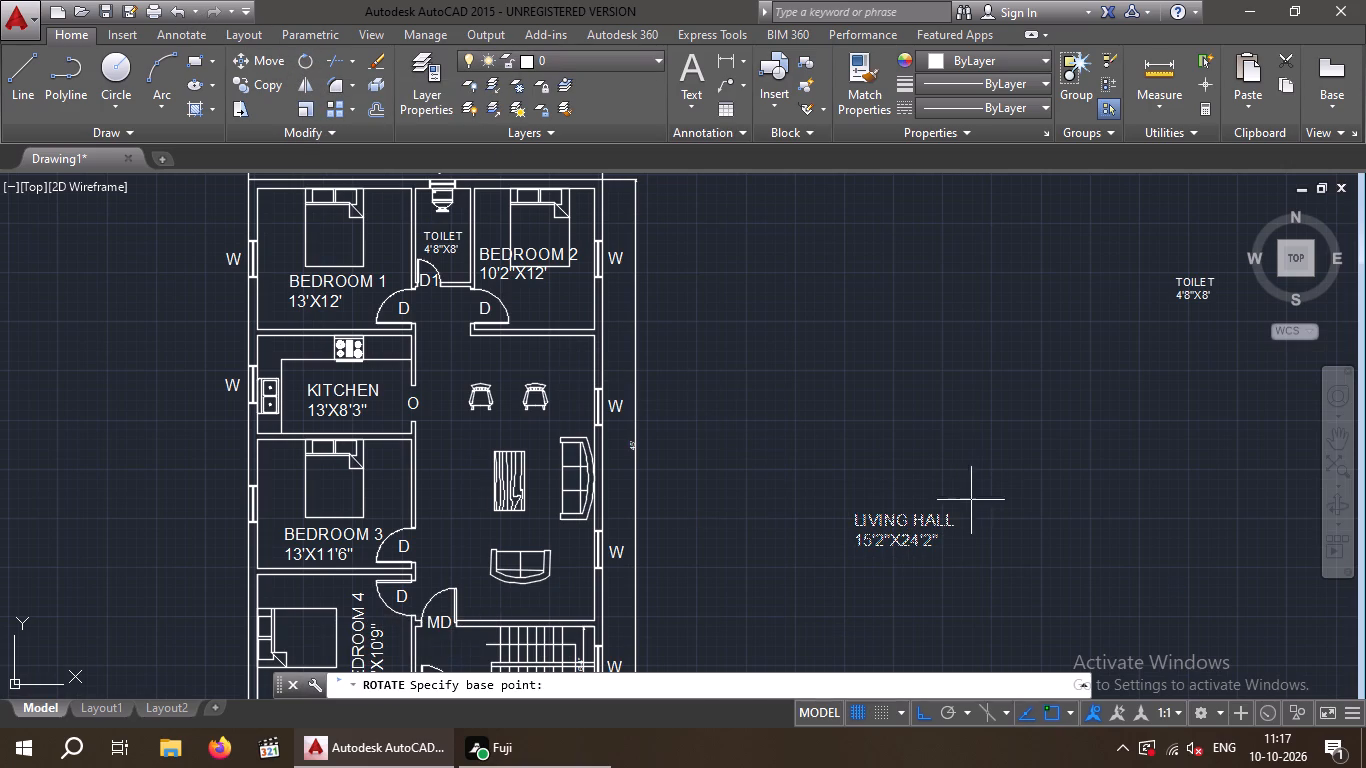
left_click_drag(959, 522, 952, 507)
left_click(700, 320)
key("Escape")
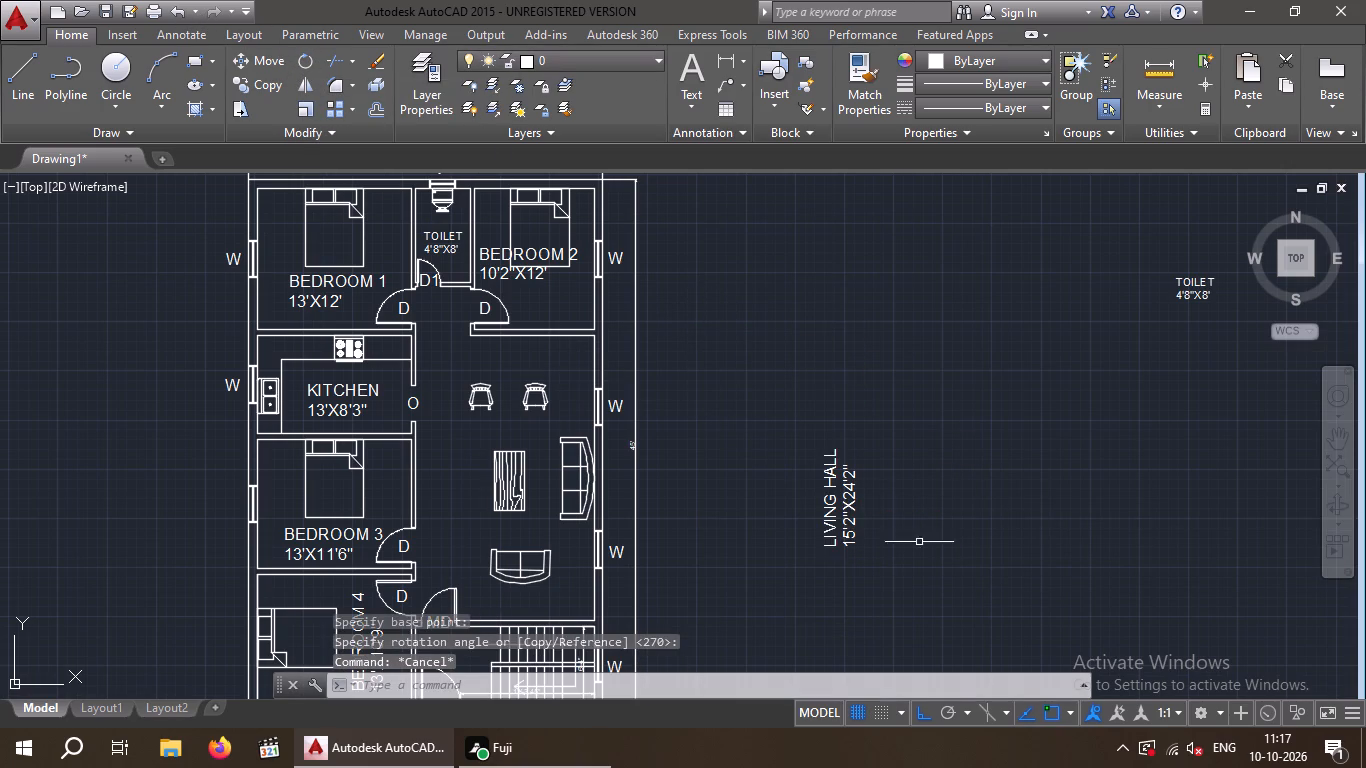
Copy the vertical LIVING HALL label into the living hall, between the bedroom-side wall and the wooden table.
left_click_drag(918, 494, 764, 505)
left_click(760, 504)
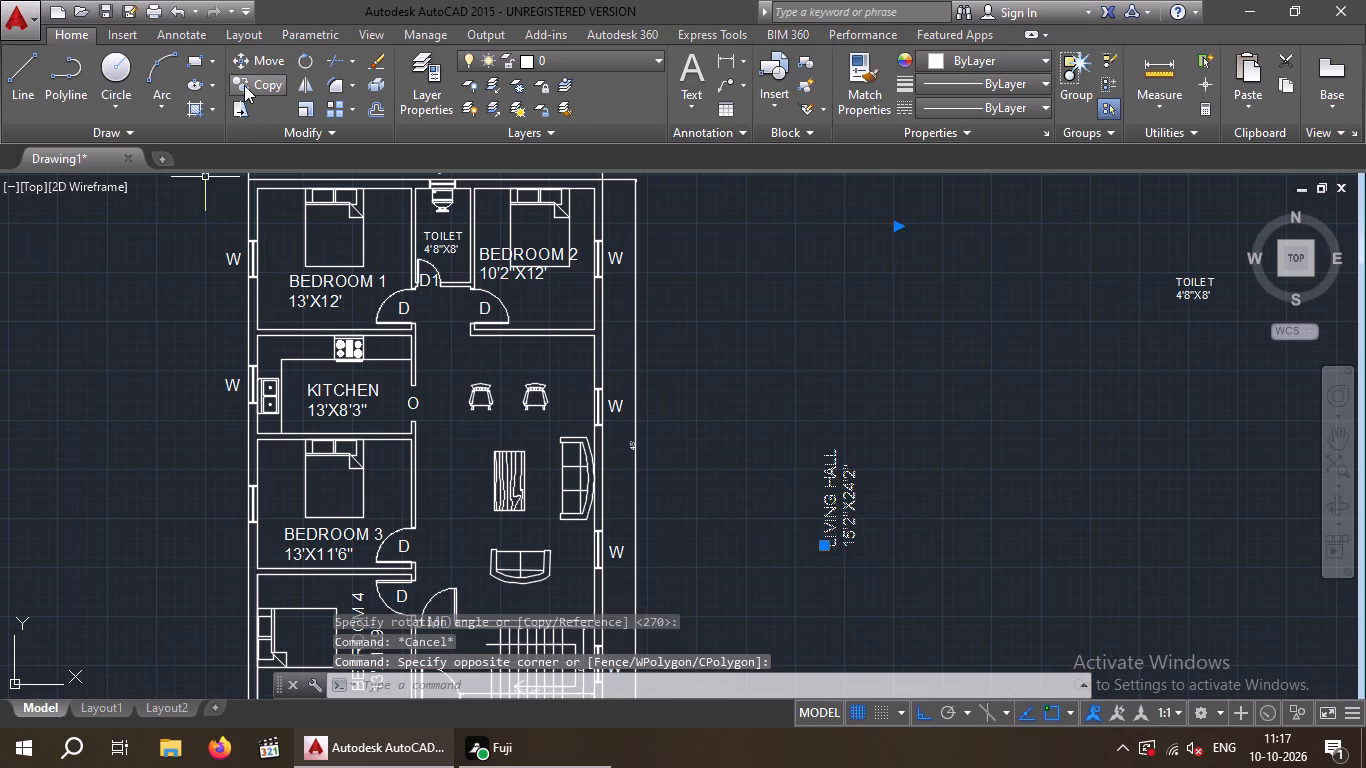
left_click(256, 82)
left_click_drag(844, 547, 639, 582)
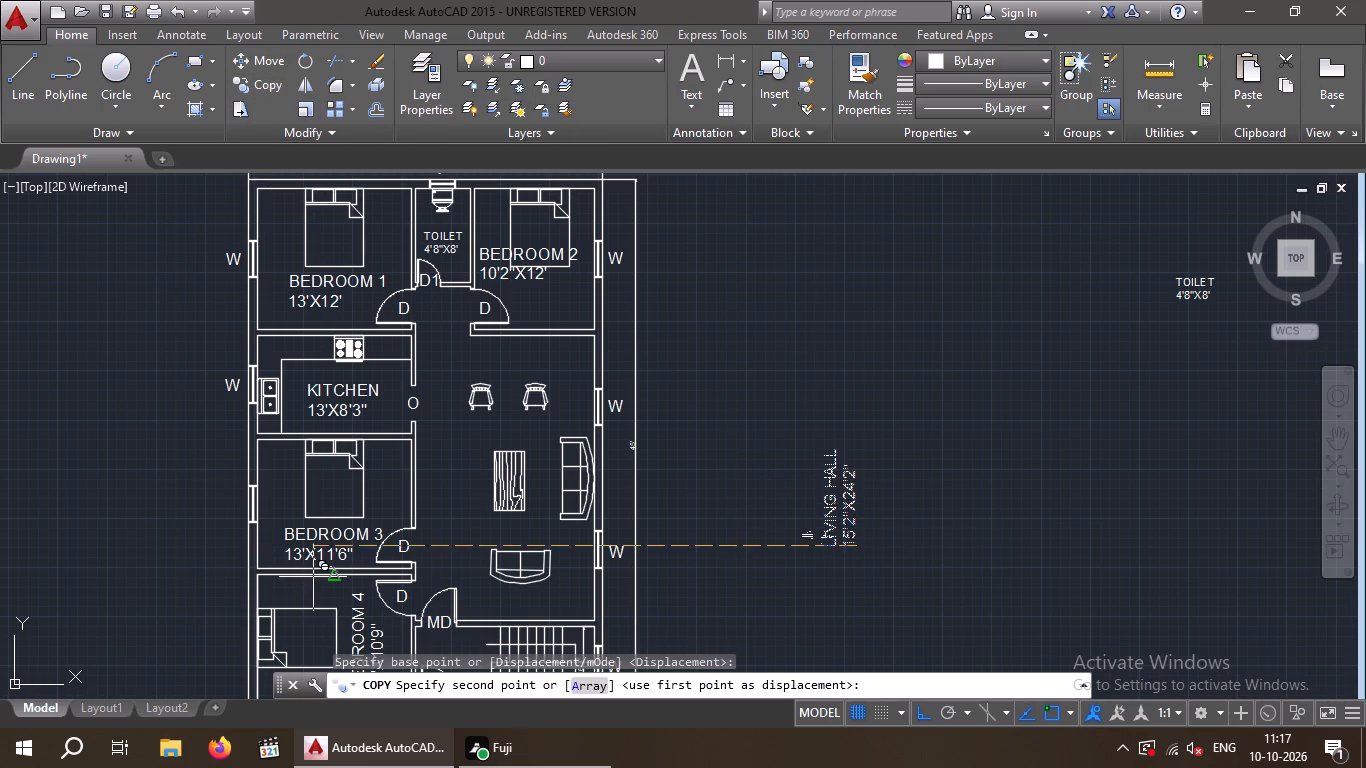
left_click(475, 517)
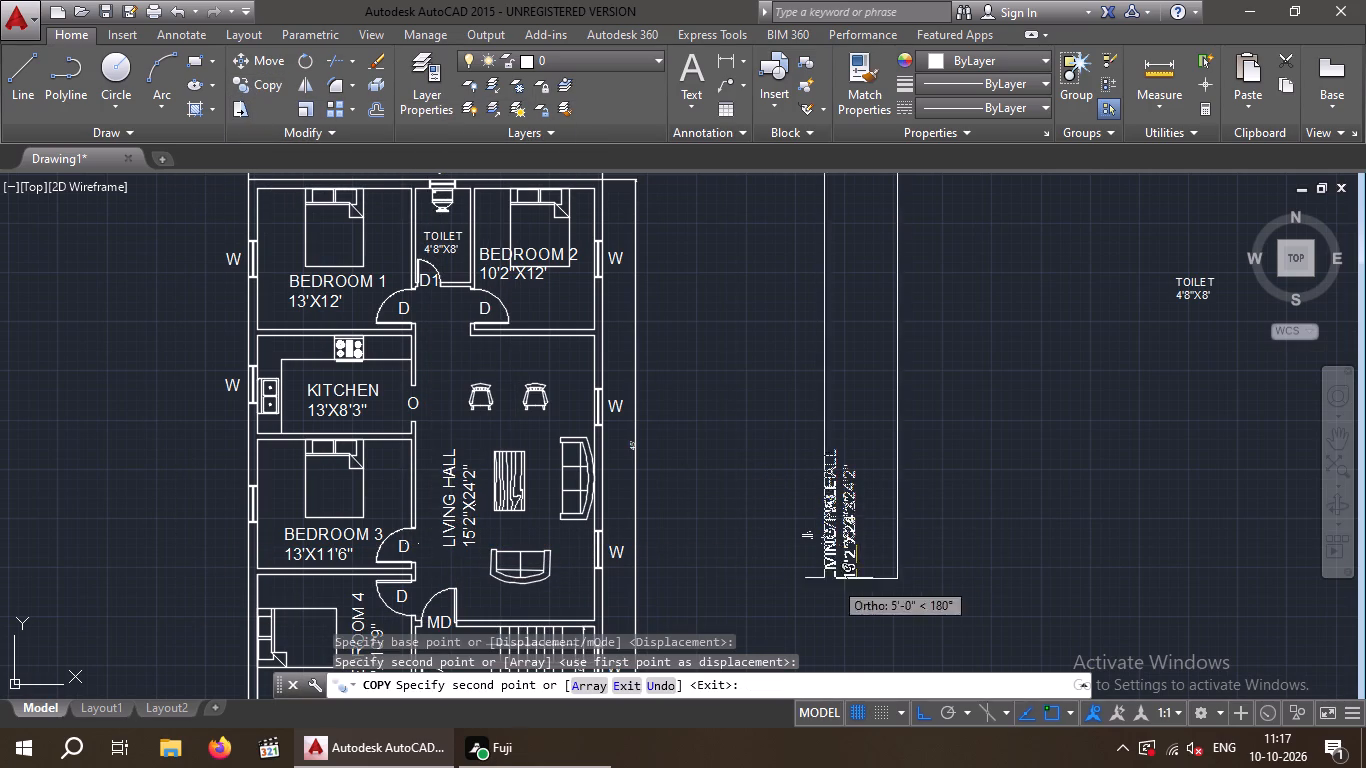
key("Escape")
key("Escape")
Replace both lines of the spare TOILET label beside the plan with ENTRY and finish editing.
middle_click_drag(566, 513, 525, 395)
middle_click_drag(428, 522, 418, 472)
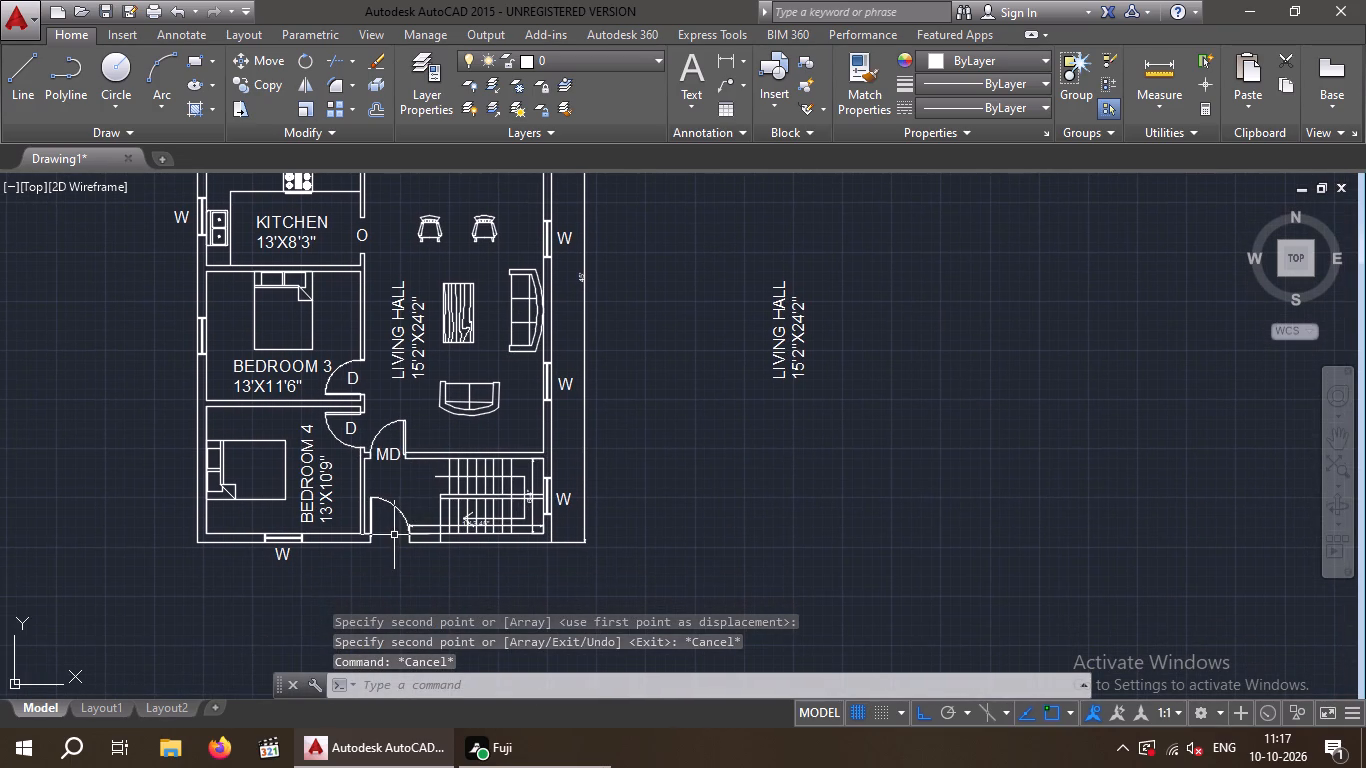
middle_click_drag(832, 358, 599, 462)
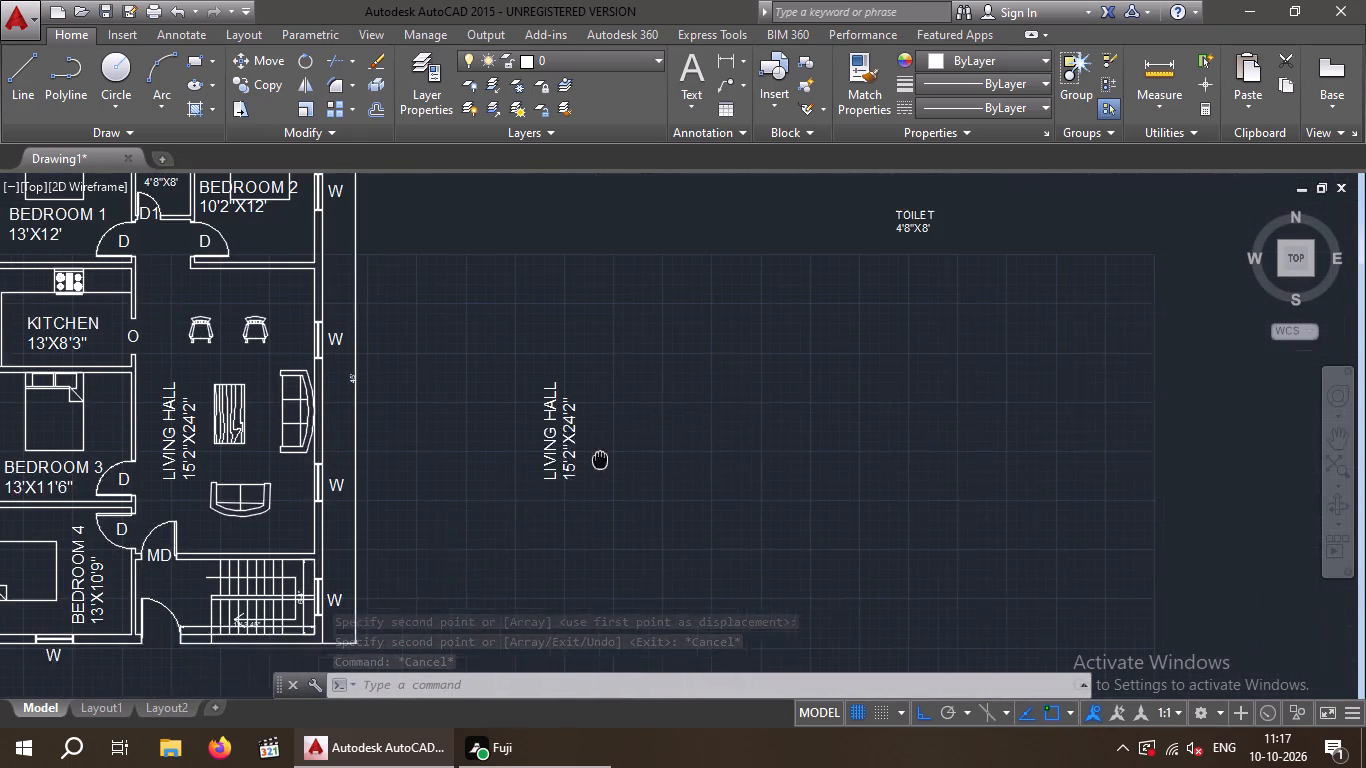
middle_click_drag(599, 462, 593, 468)
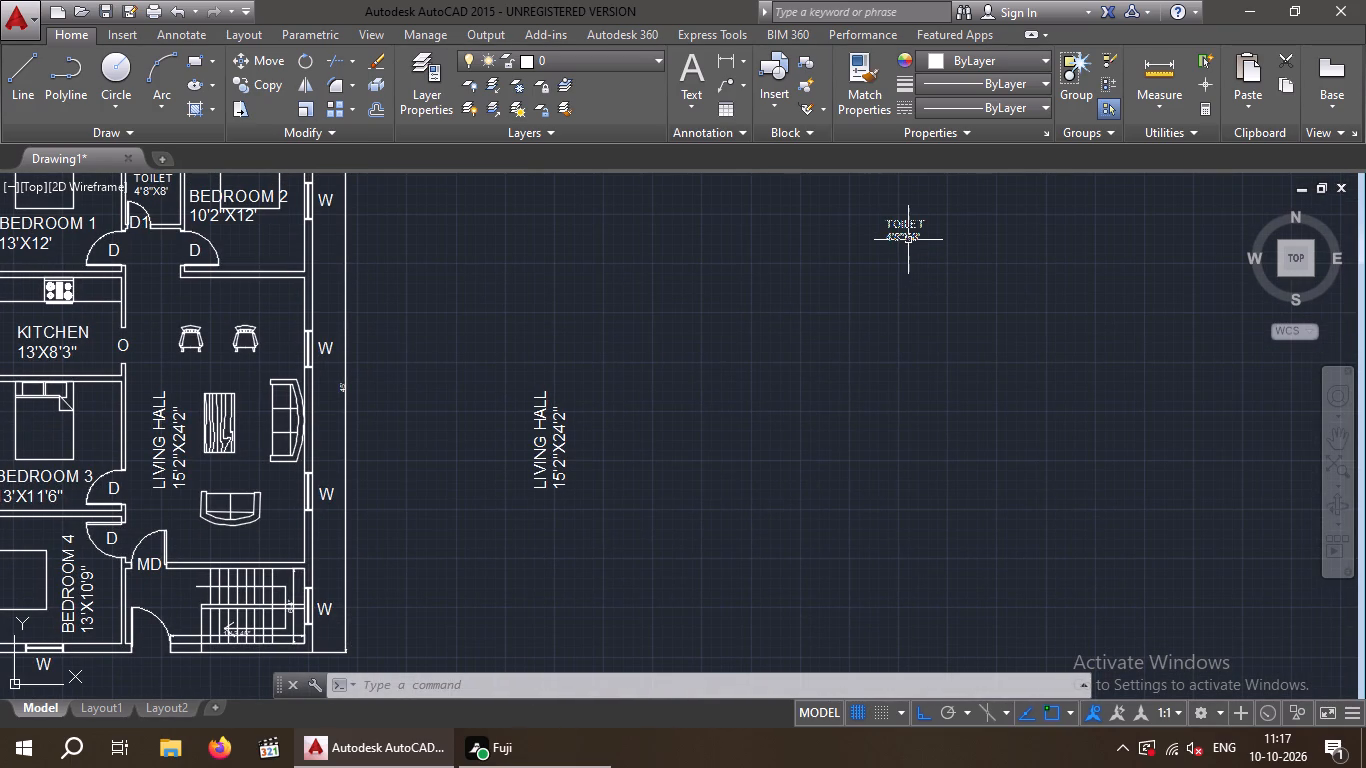
double_click(908, 235)
left_click(933, 241)
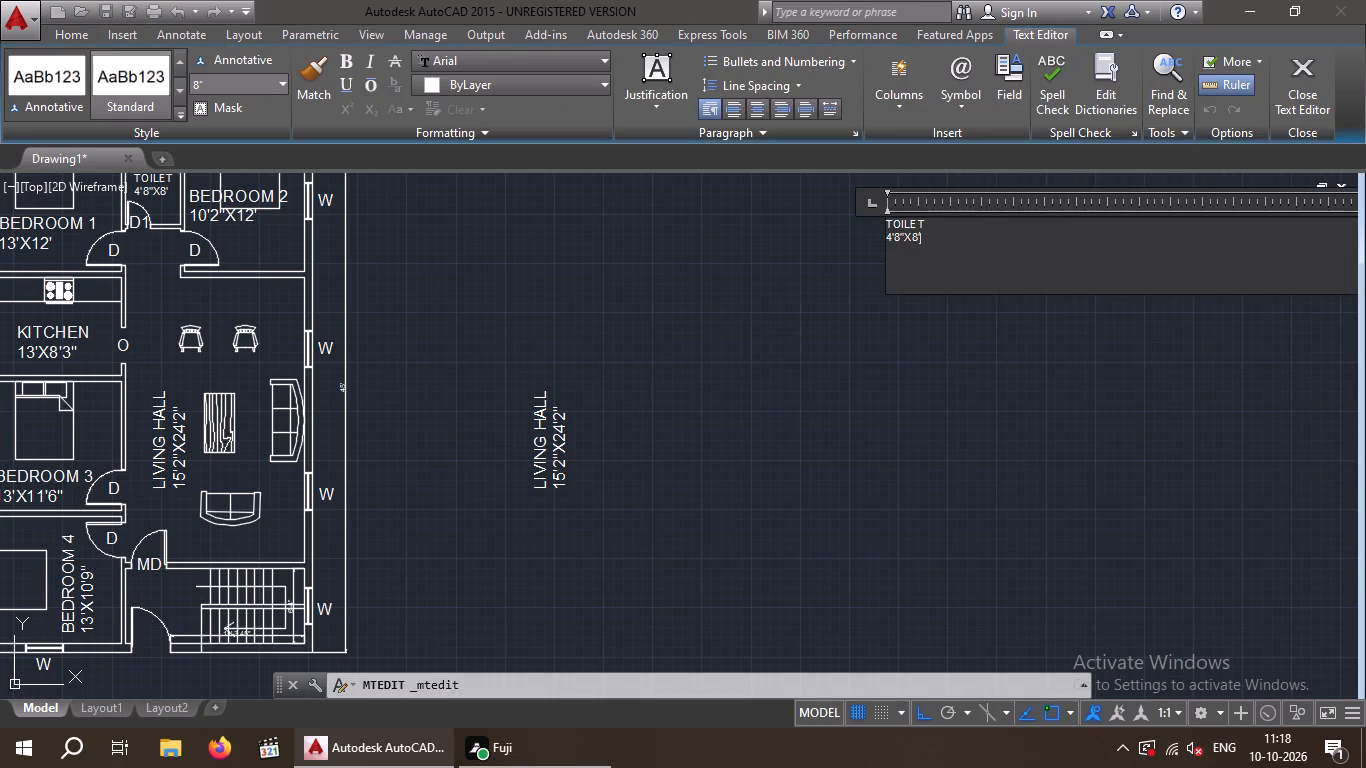
key("BackSpace")
key("BackSpace")
key("BackSpace")
key("BackSpace")
key("BackSpace")
key("BackSpace")
key("BackSpace")
key("BackSpace")
key("BackSpace")
key("BackSpace")
key("BackSpace")
key("BackSpace")
key("BackSpace")
key("BackSpace")
key("BackSpace")
key("BackSpace")
key("e")
key("n")
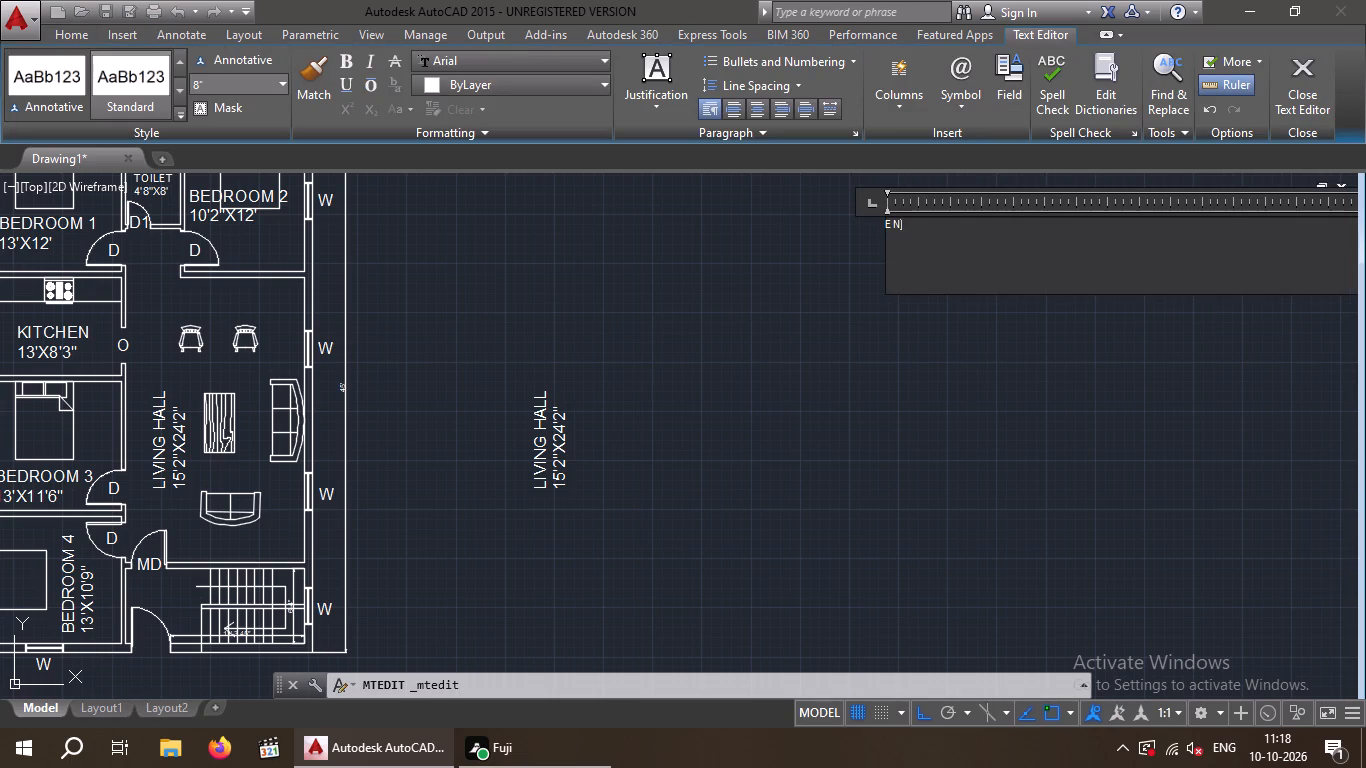
type("TRY")
left_click(1316, 67)
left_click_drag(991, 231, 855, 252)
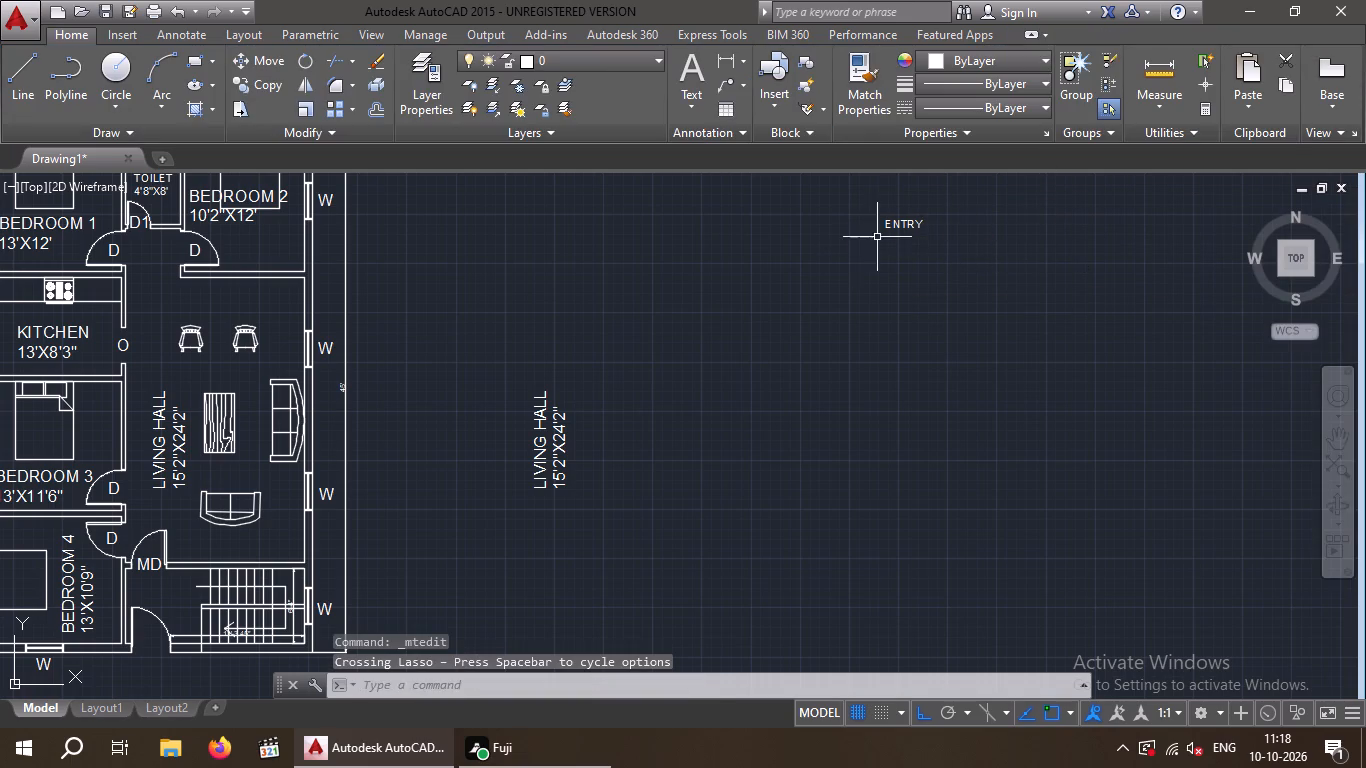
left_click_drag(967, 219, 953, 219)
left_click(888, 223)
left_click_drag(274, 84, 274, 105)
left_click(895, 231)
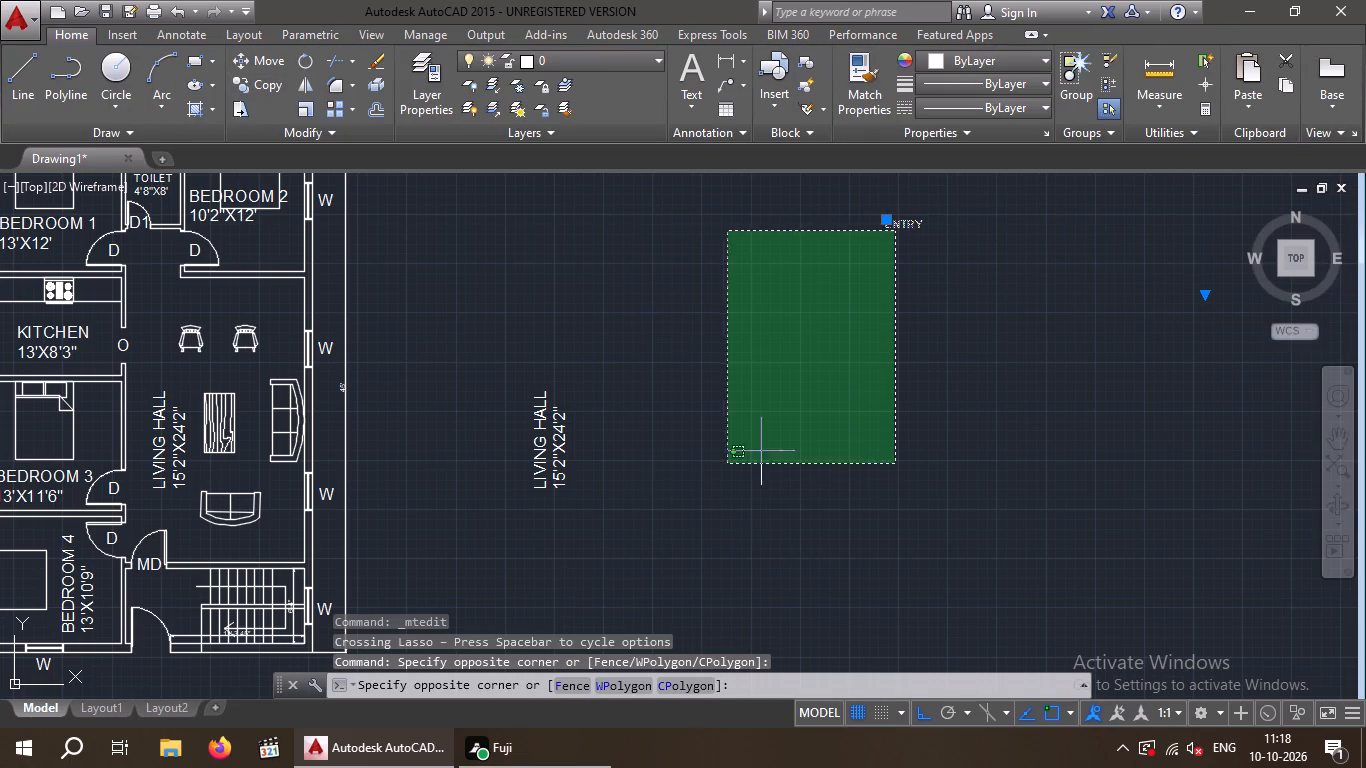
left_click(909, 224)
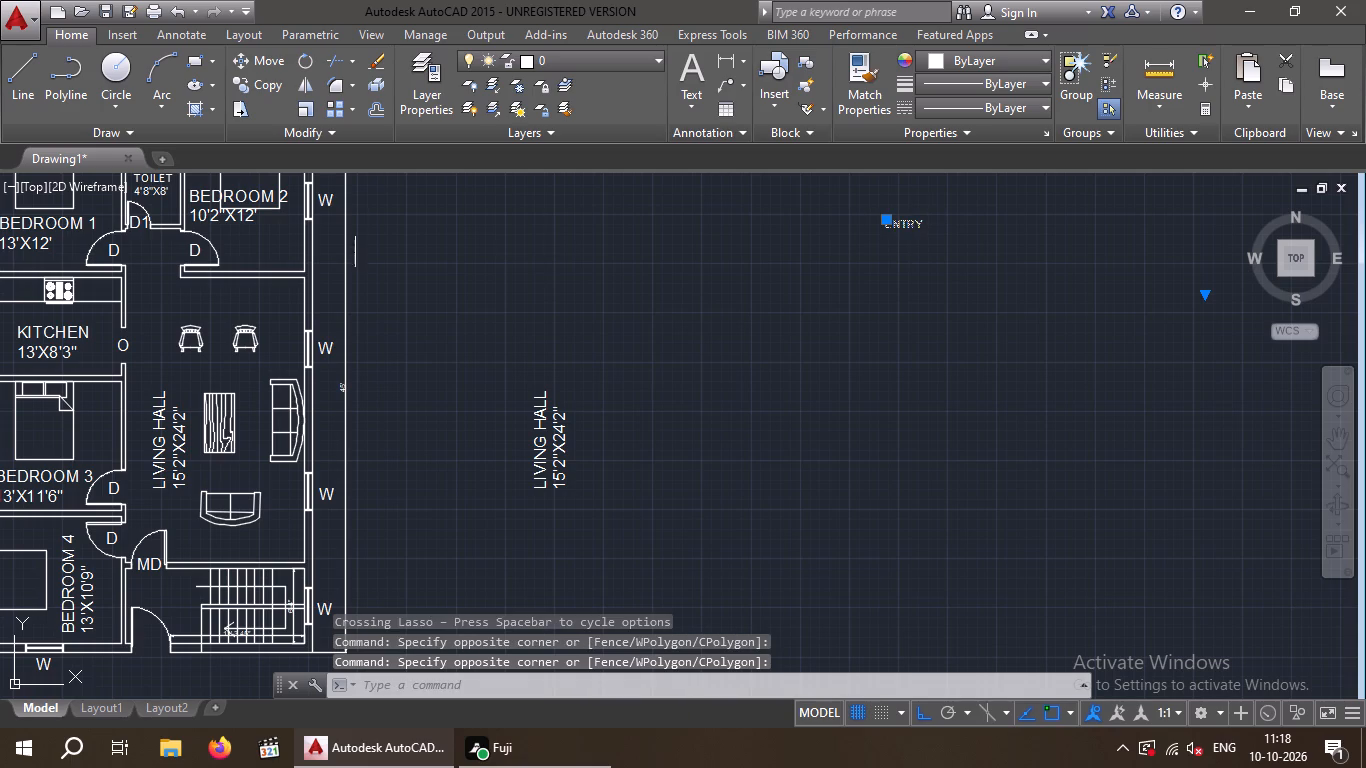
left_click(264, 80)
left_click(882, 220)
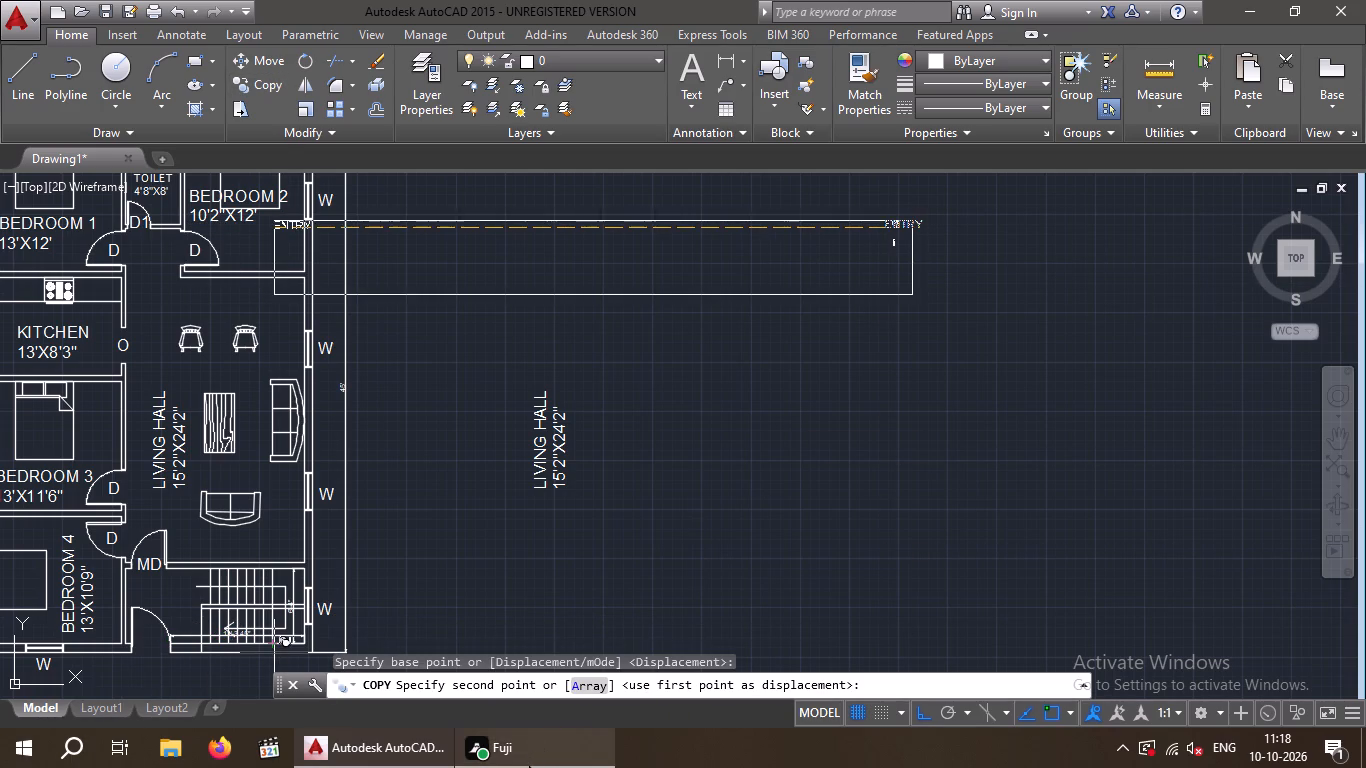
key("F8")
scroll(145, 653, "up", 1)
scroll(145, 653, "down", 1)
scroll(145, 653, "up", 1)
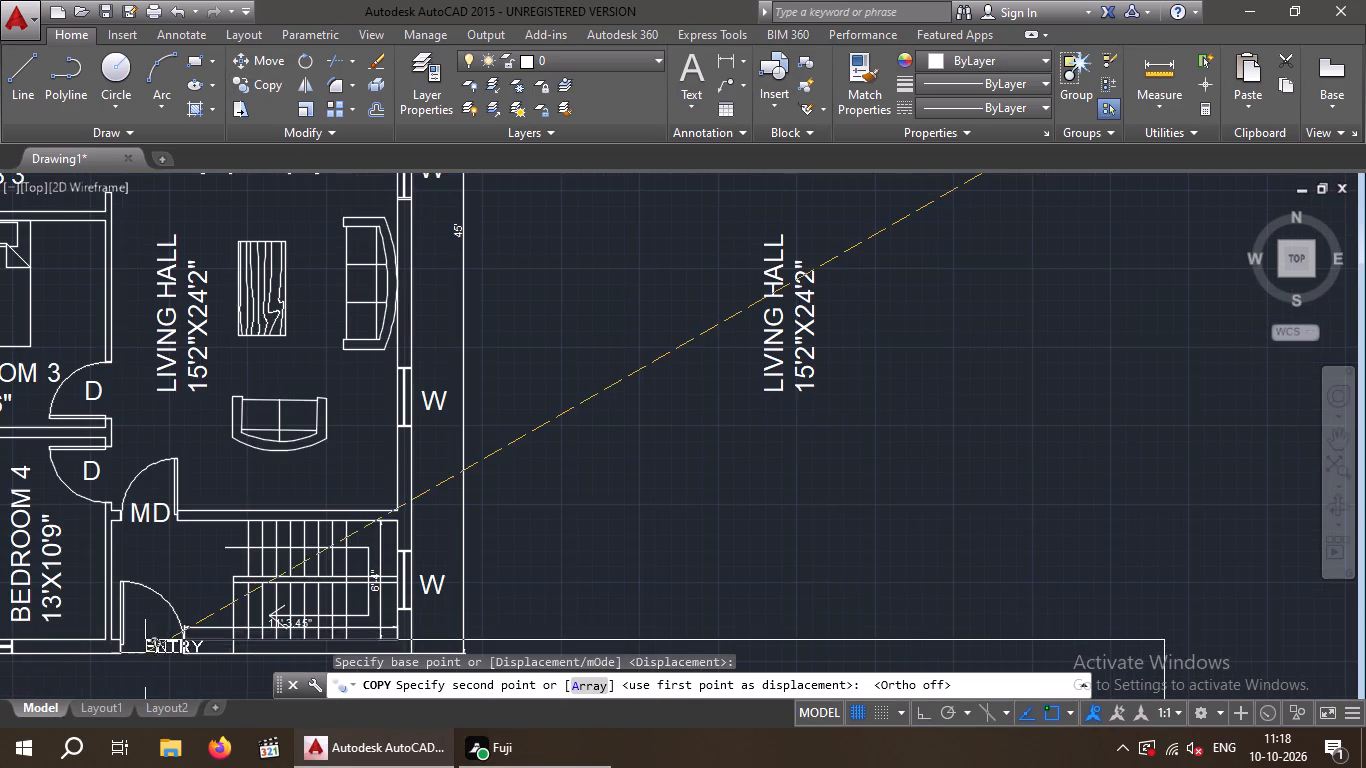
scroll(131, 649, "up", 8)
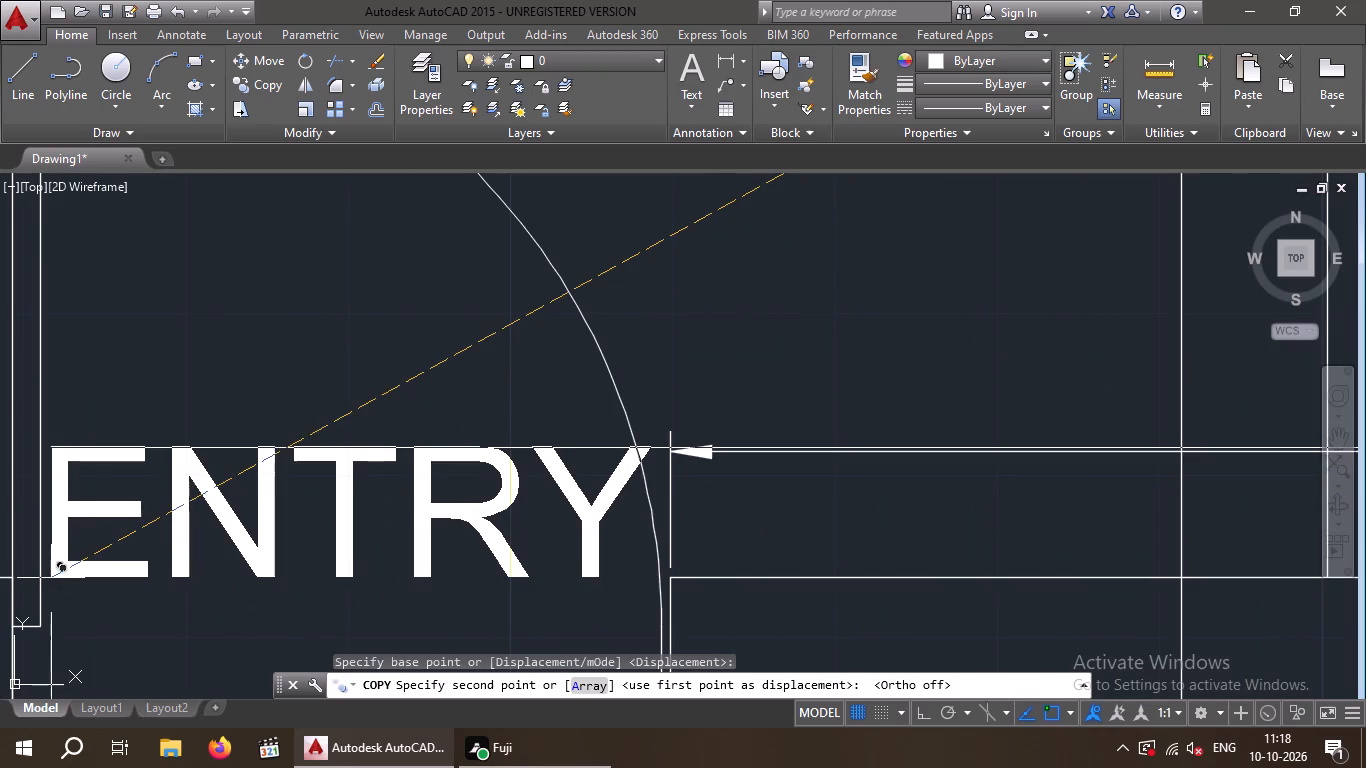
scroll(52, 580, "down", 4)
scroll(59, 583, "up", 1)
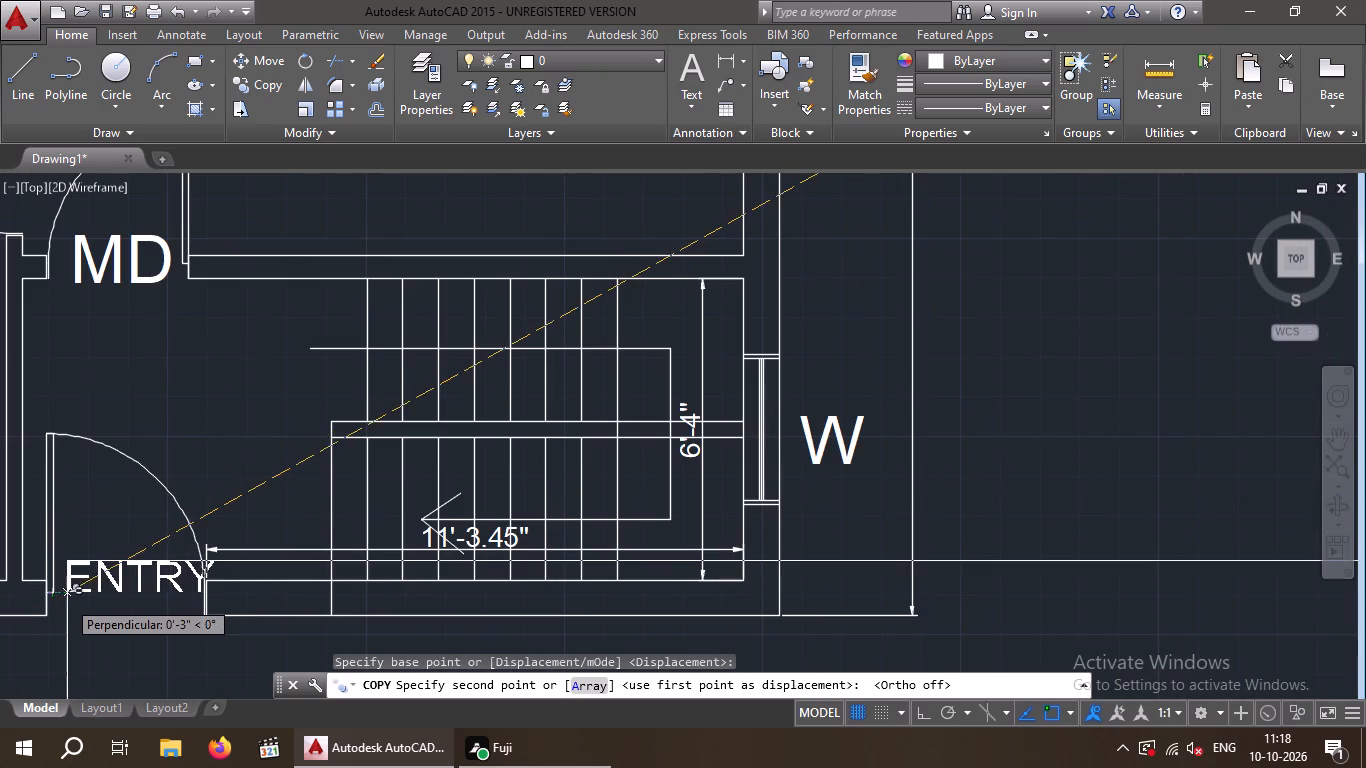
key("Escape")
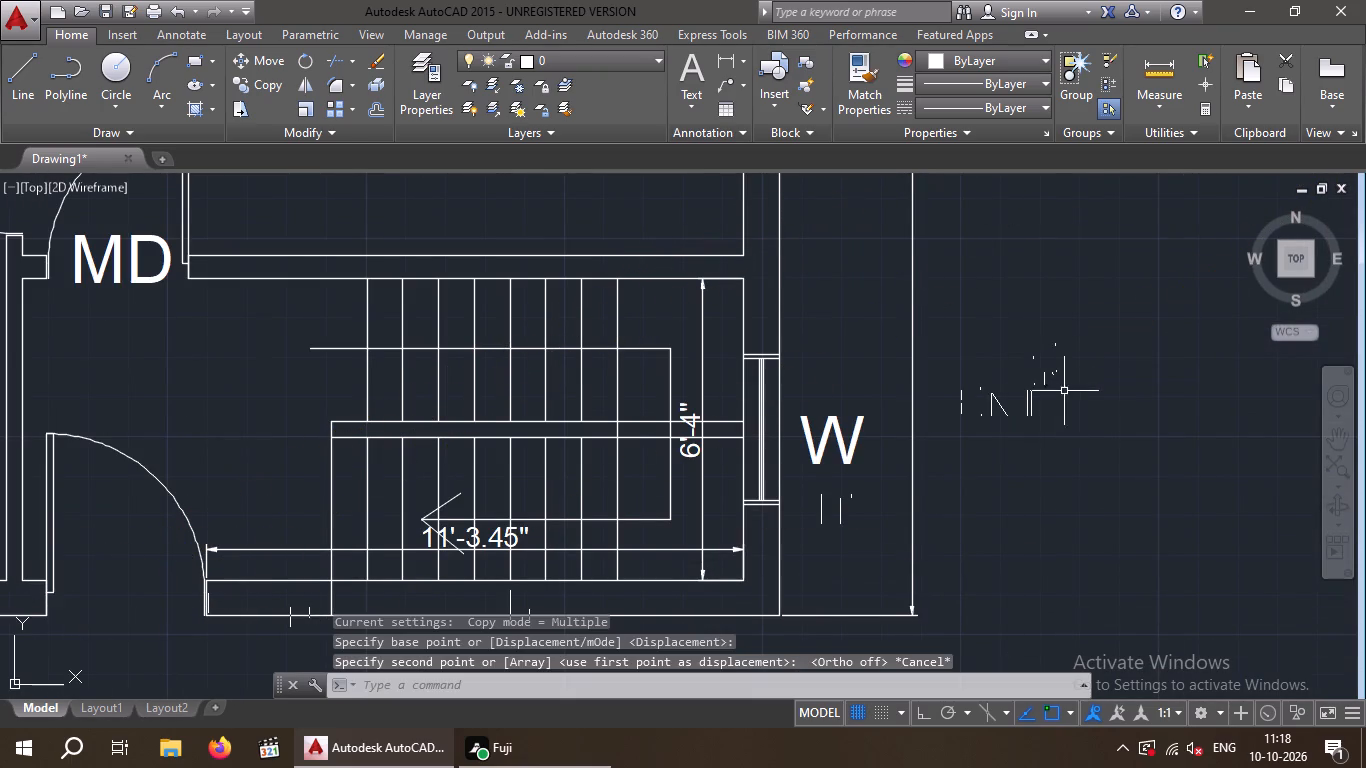
Rotate the ENTRY label beside the plan by 90° so it reads vertically upward.
scroll(1090, 416, "down", 3)
middle_click_drag(1084, 417, 150, 721)
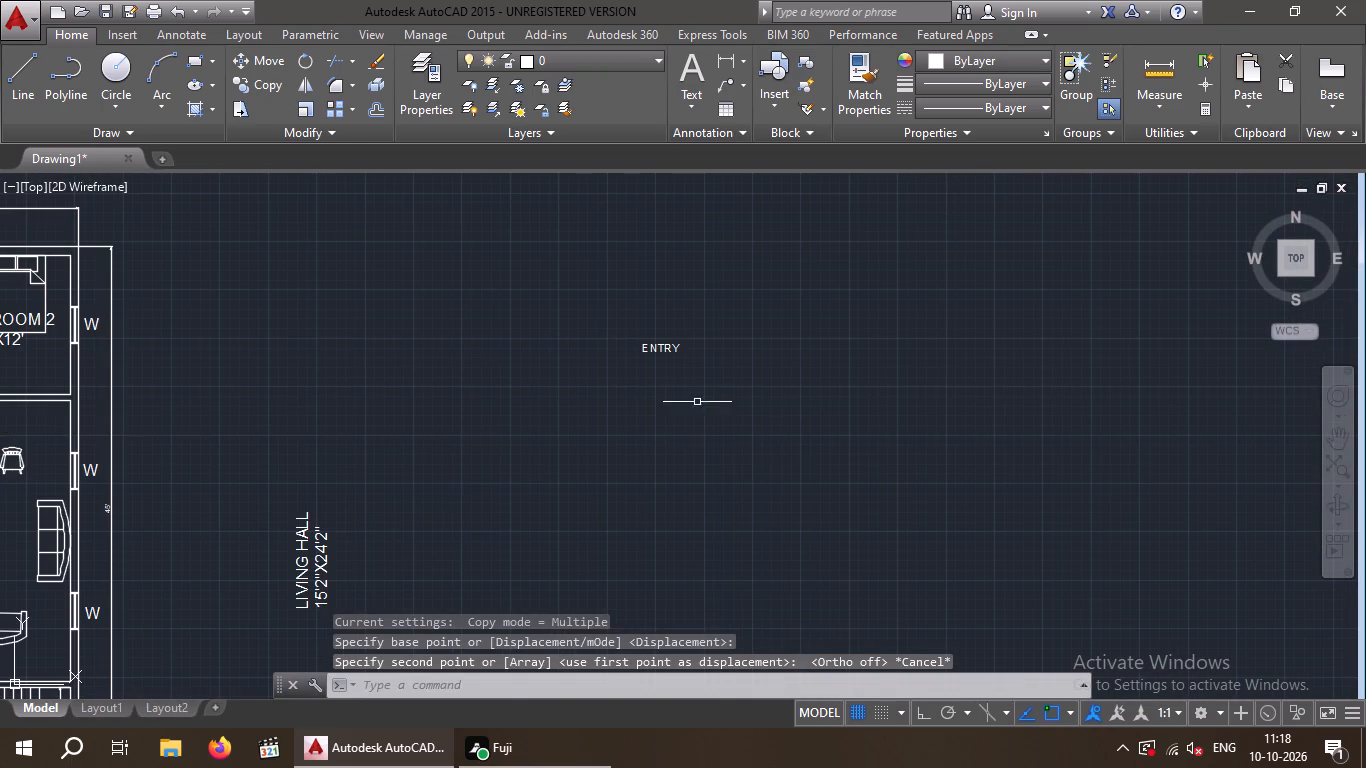
left_click_drag(768, 331, 628, 366)
left_click(609, 365)
left_click(298, 50)
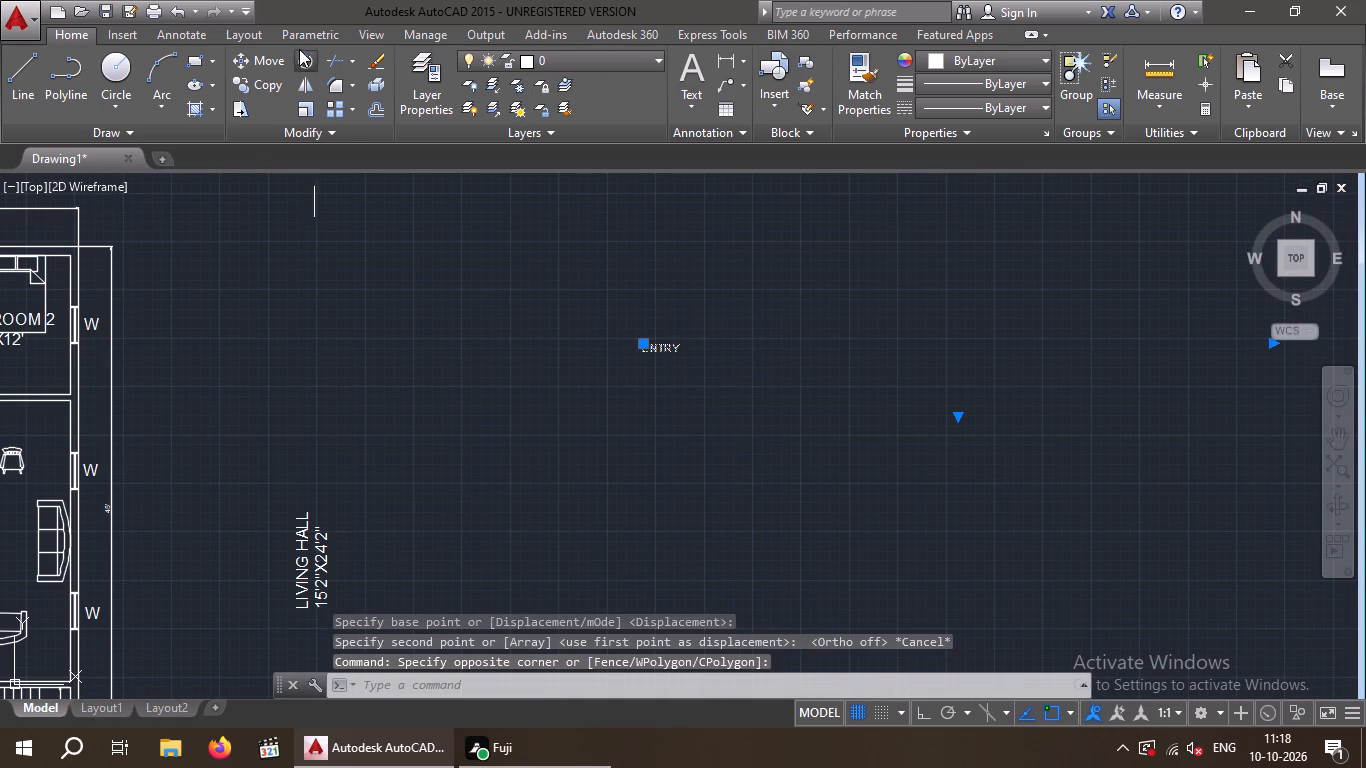
key("F8")
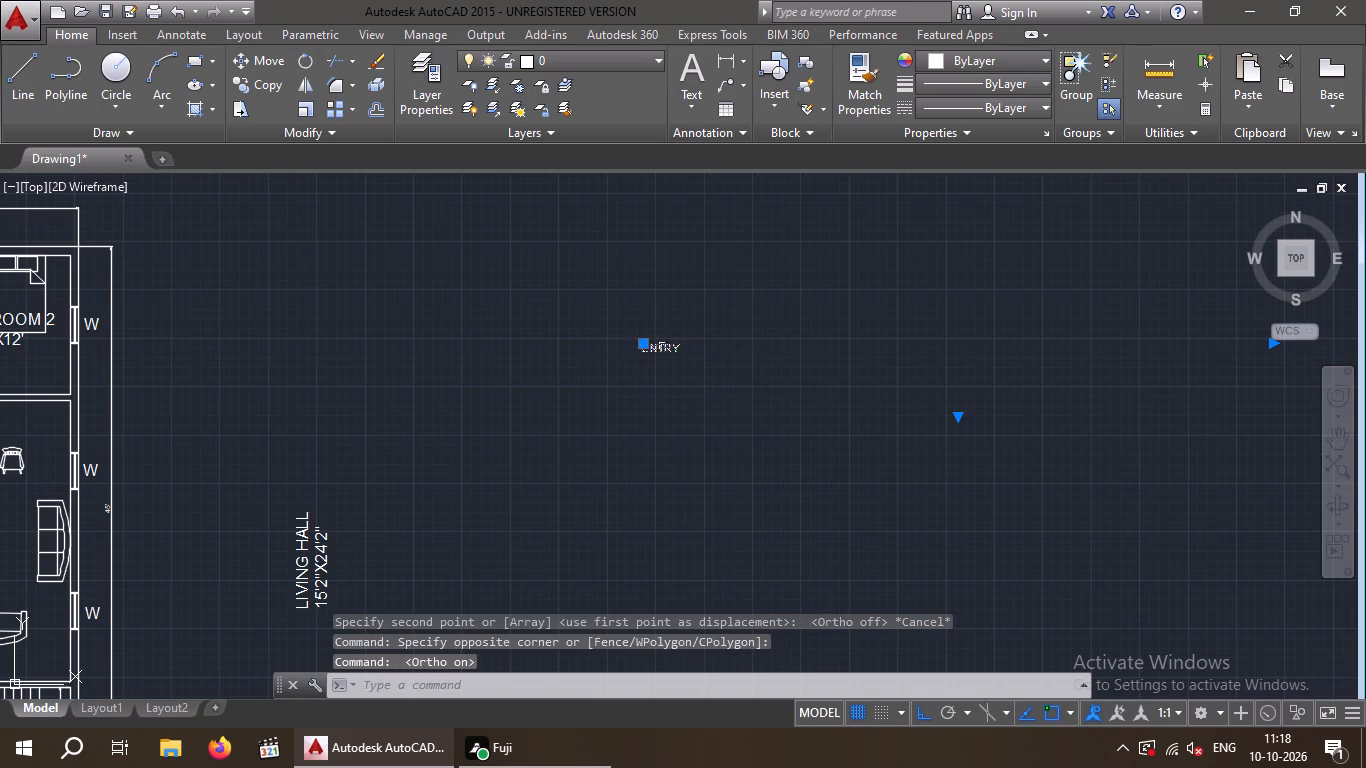
left_click(301, 56)
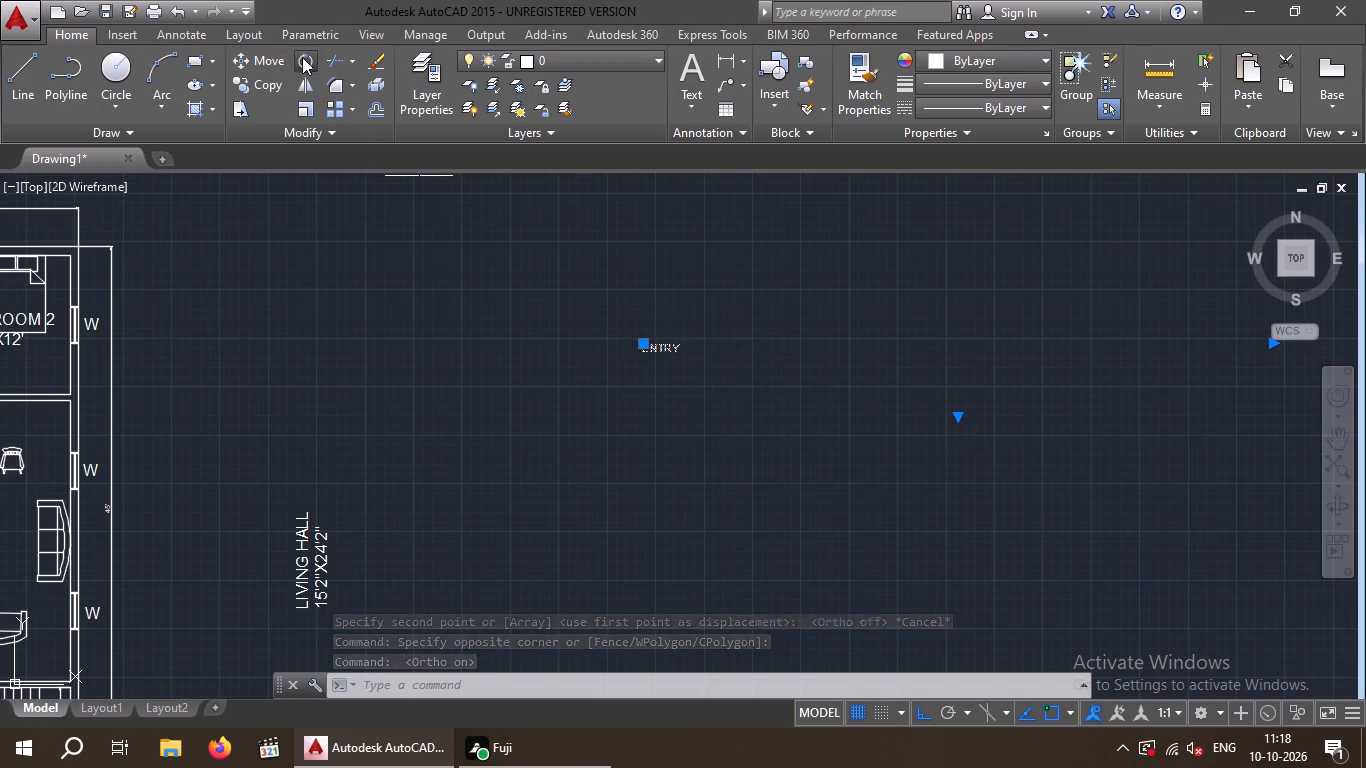
left_click(670, 342)
left_click(560, 262)
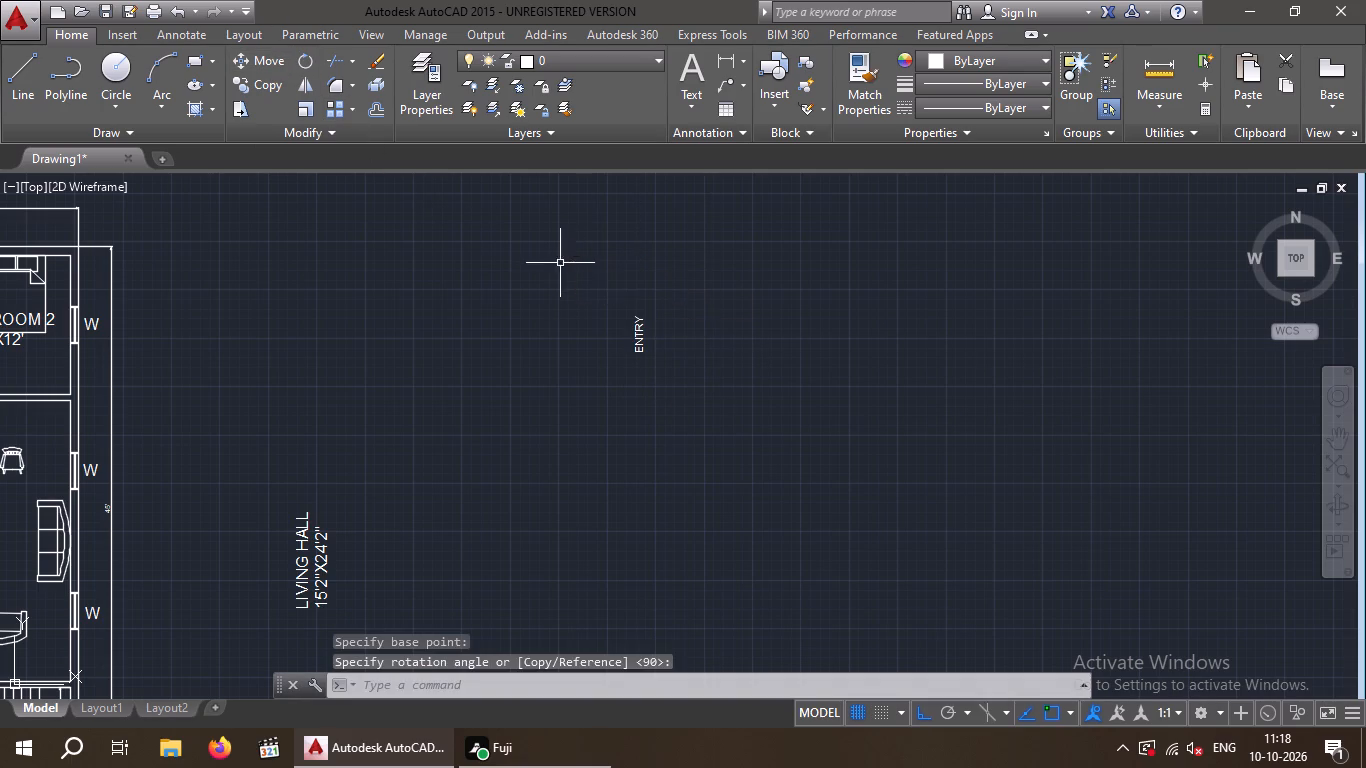
key("Escape")
key("Escape")
Copy the vertical ENTRY label from beside the plan into the entry area next to the staircase.
left_click_drag(787, 315, 379, 394)
left_click(375, 396)
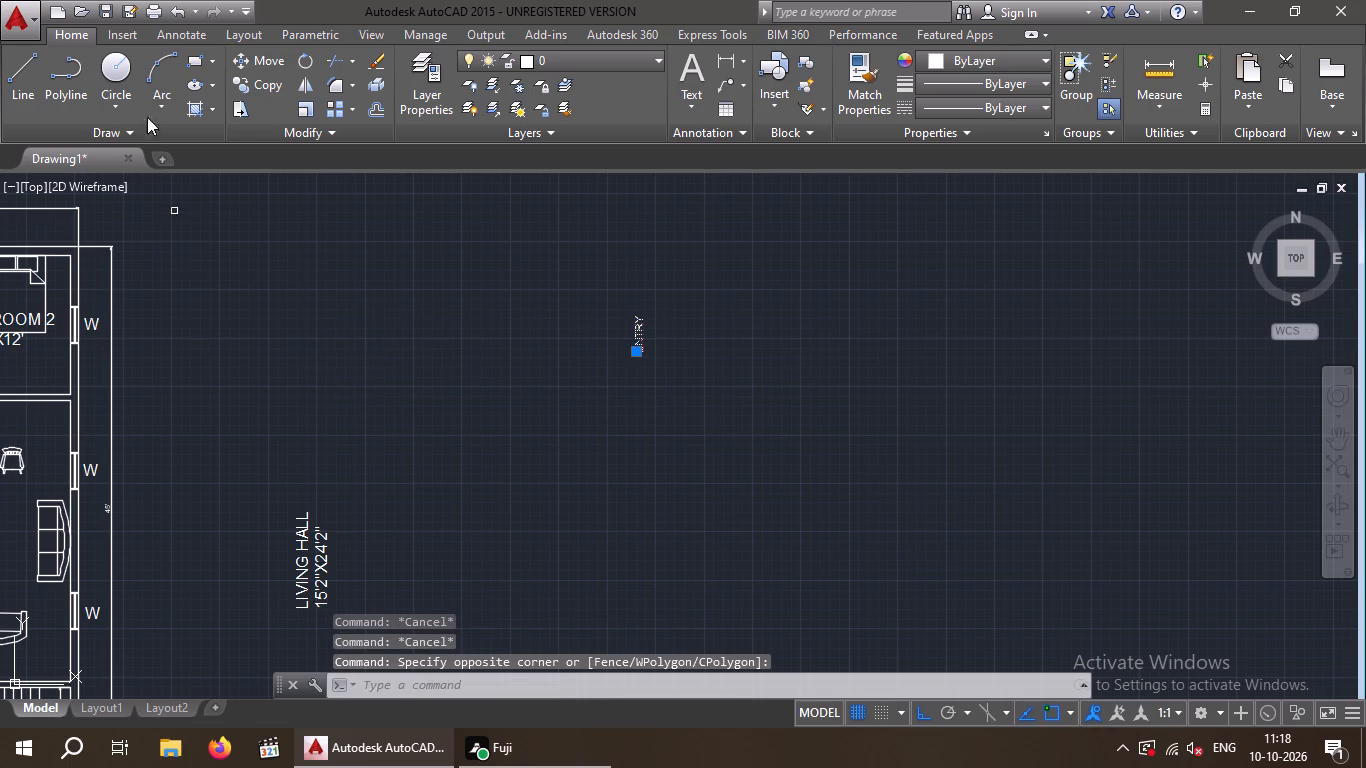
left_click(250, 87)
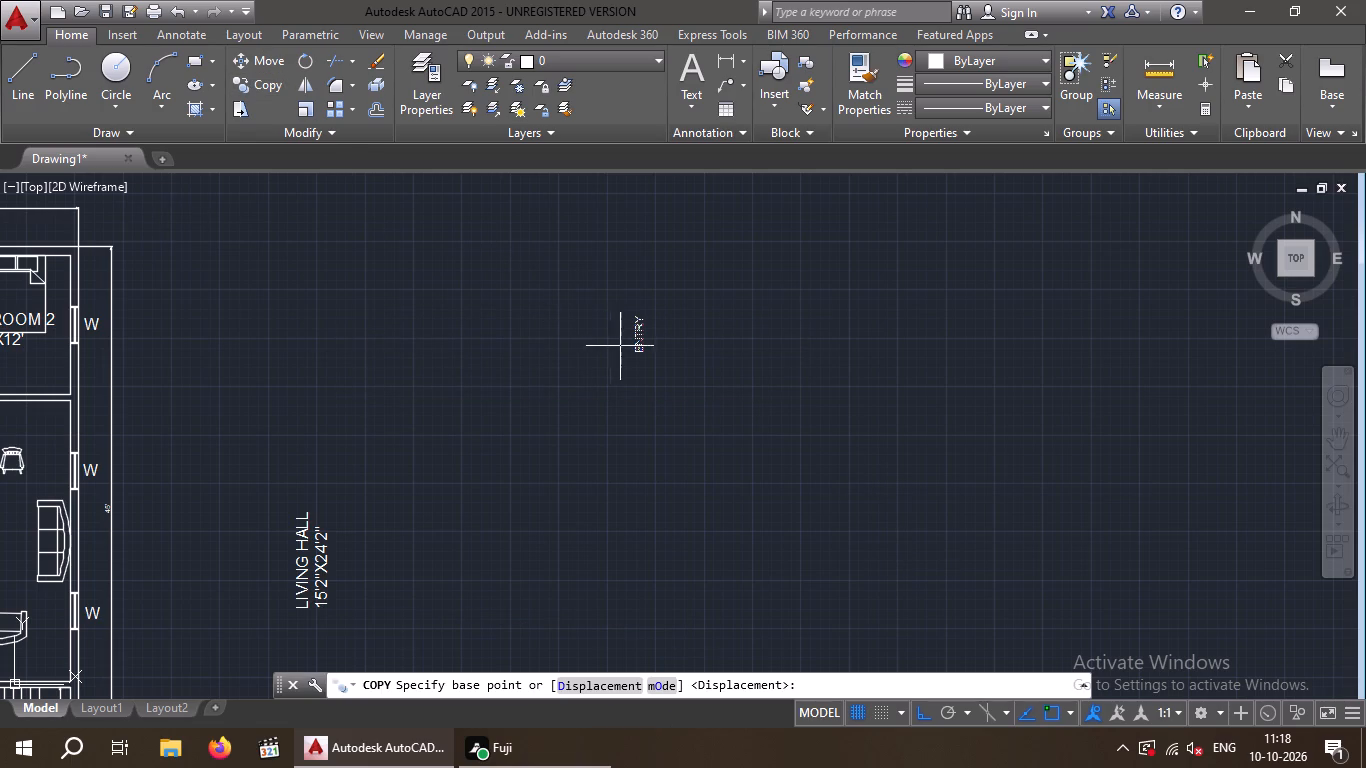
left_click_drag(631, 341, 597, 365)
key("F8")
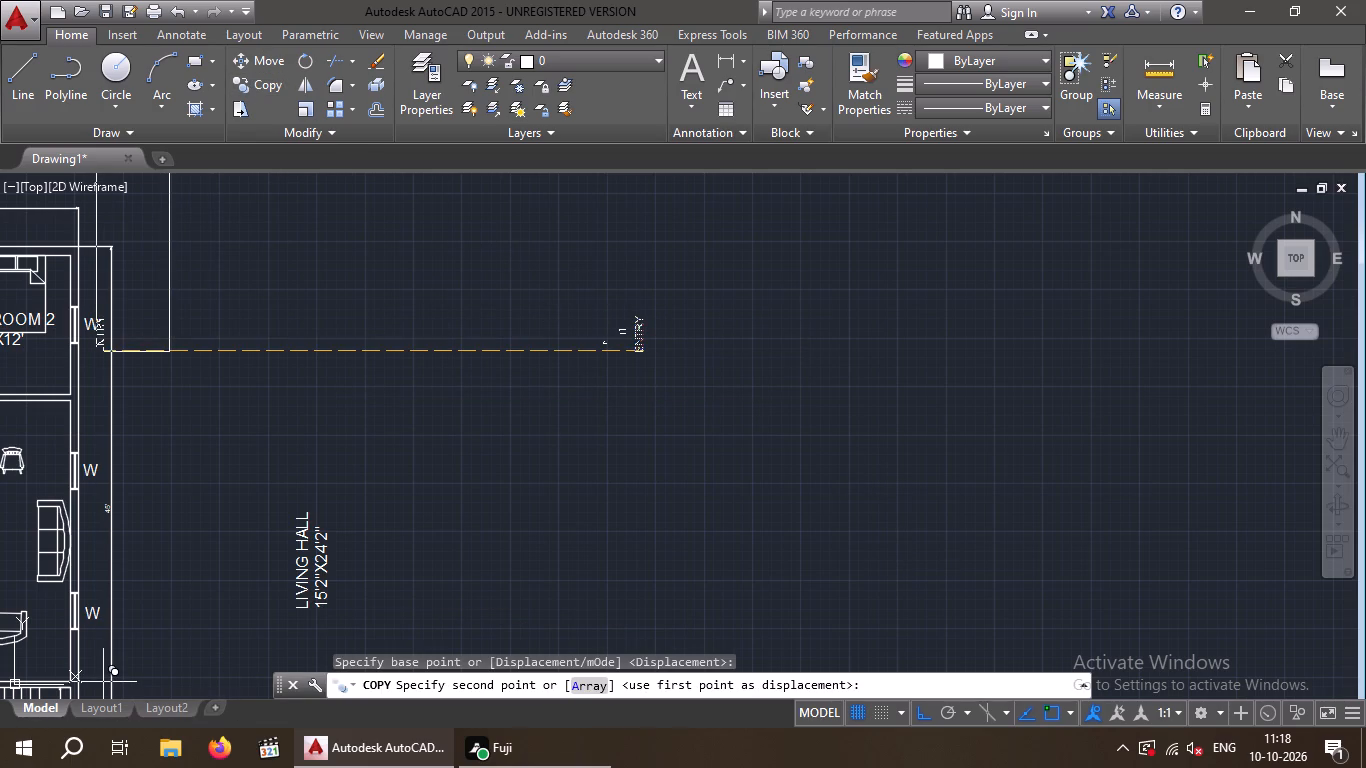
scroll(249, 597, "down", 3)
scroll(660, 589, "up", 1)
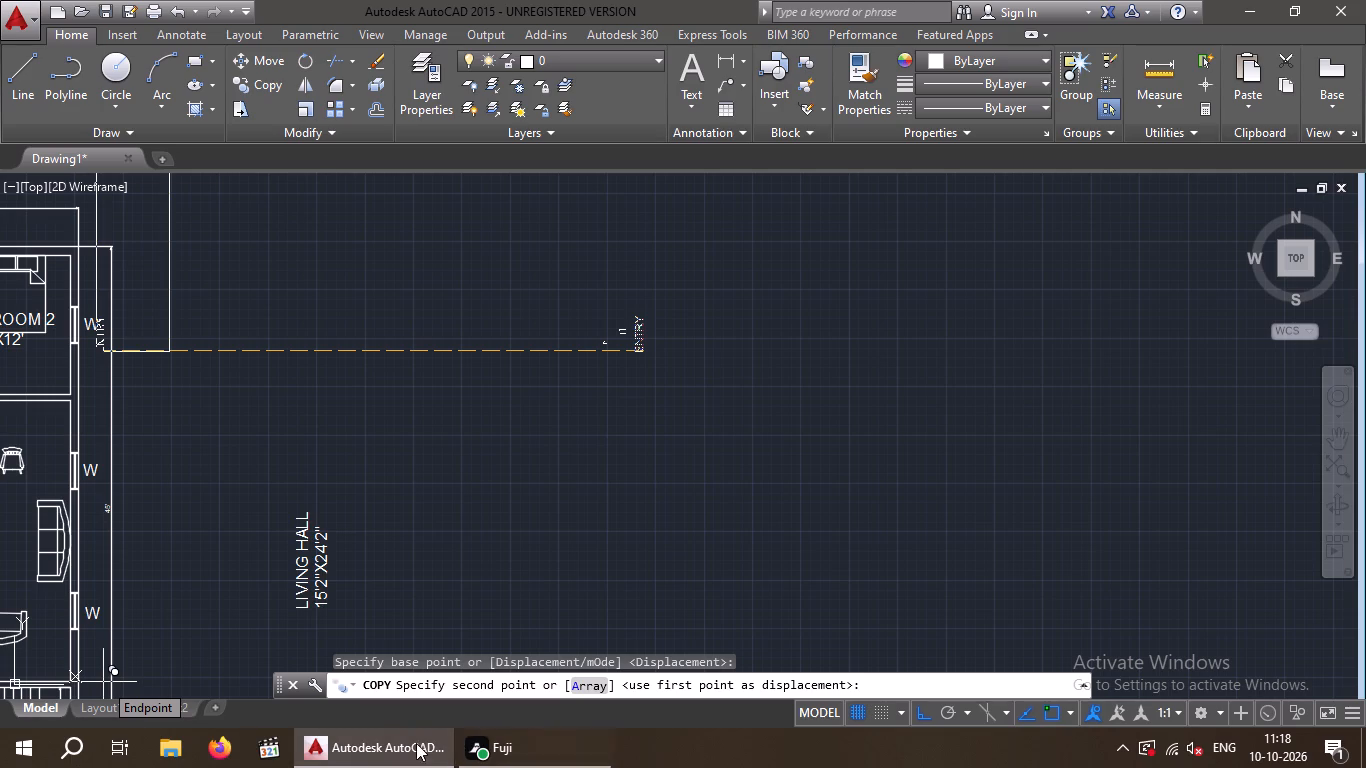
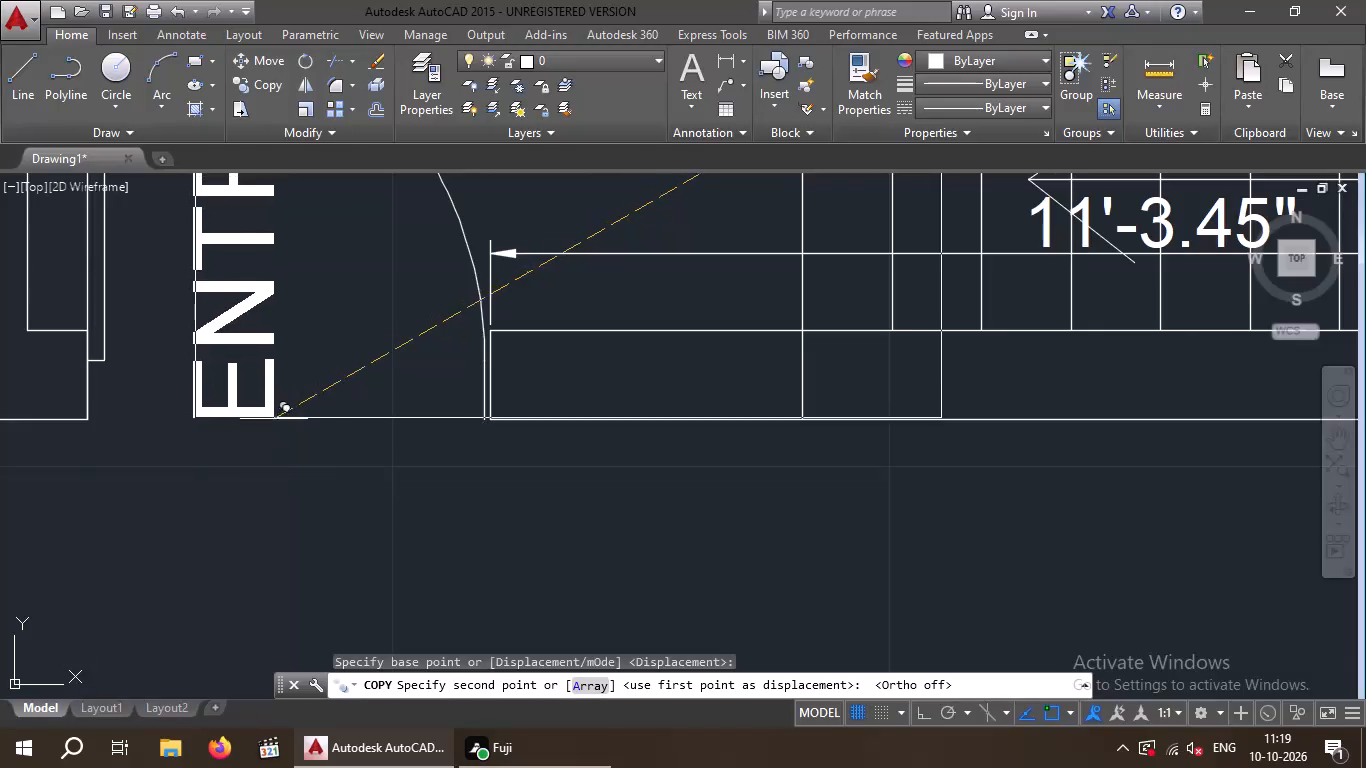
Place the copy of the vertical ENTRY label inside the entry door swing beside the staircase and finish copying.
left_click(274, 419)
scroll(348, 544, "down", 4)
scroll(348, 544, "up", 1)
scroll(348, 544, "down", 2)
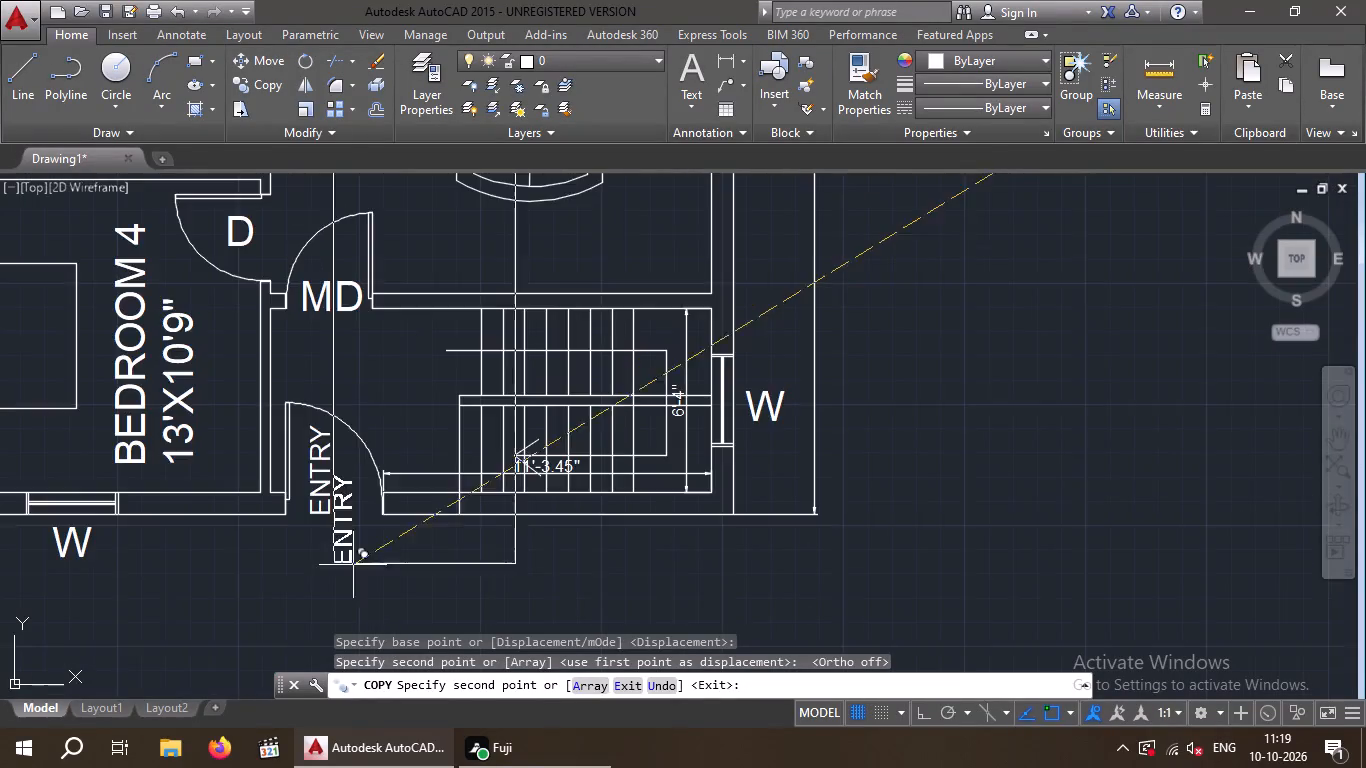
scroll(369, 588, "up", 1)
scroll(380, 593, "down", 1)
key("Escape")
scroll(886, 545, "down", 3)
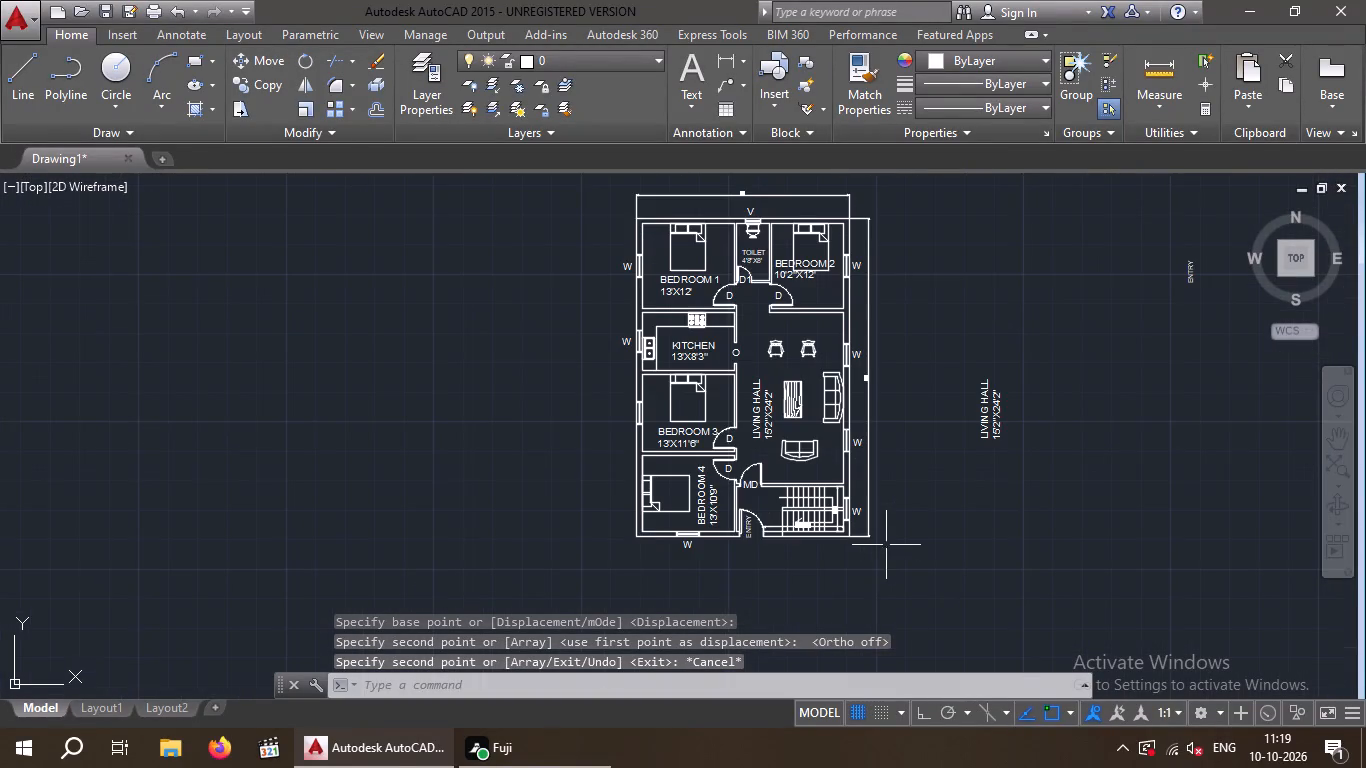
Delete the spare vertical LIVING HALL and ENTRY labels lying outside the floor plan.
middle_click_drag(886, 543, 696, 584)
scroll(759, 507, "up", 1)
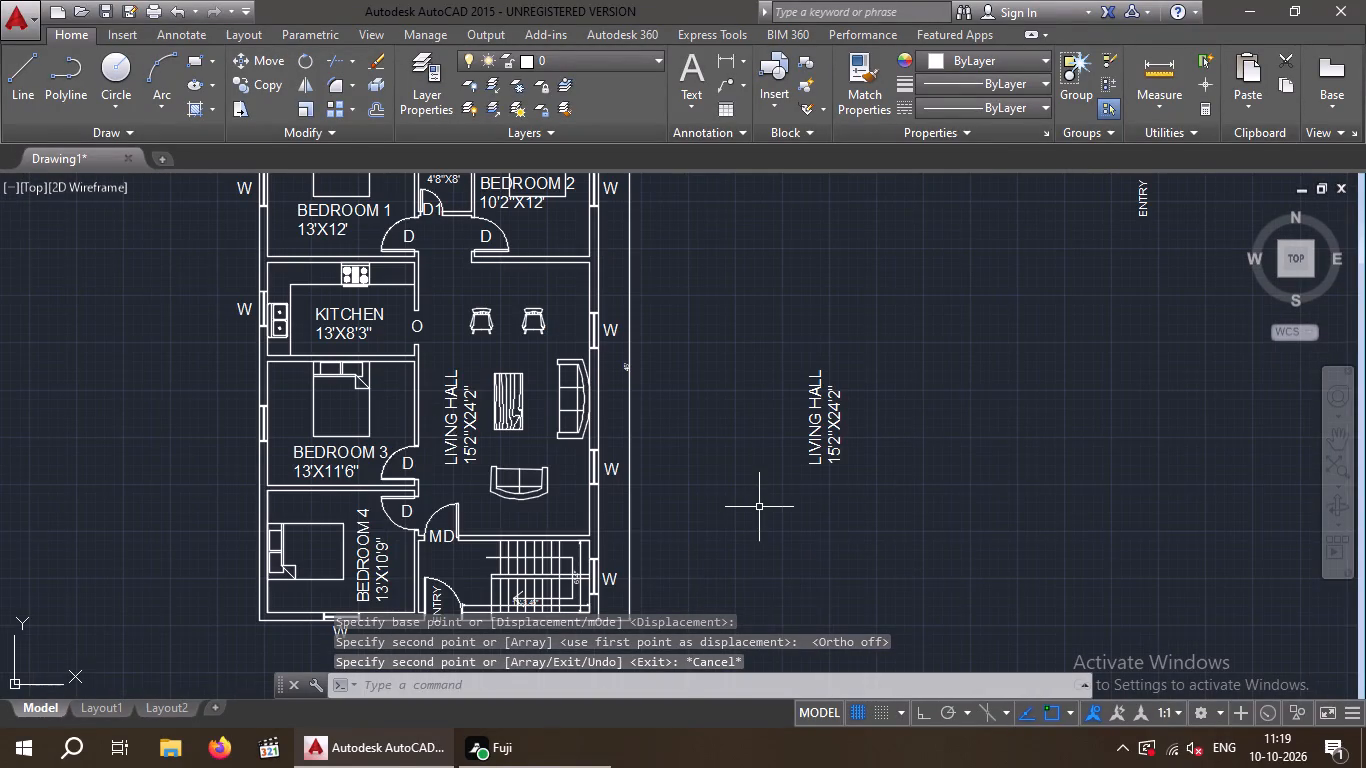
middle_click_drag(759, 507, 708, 606)
middle_click_drag(710, 568, 695, 529)
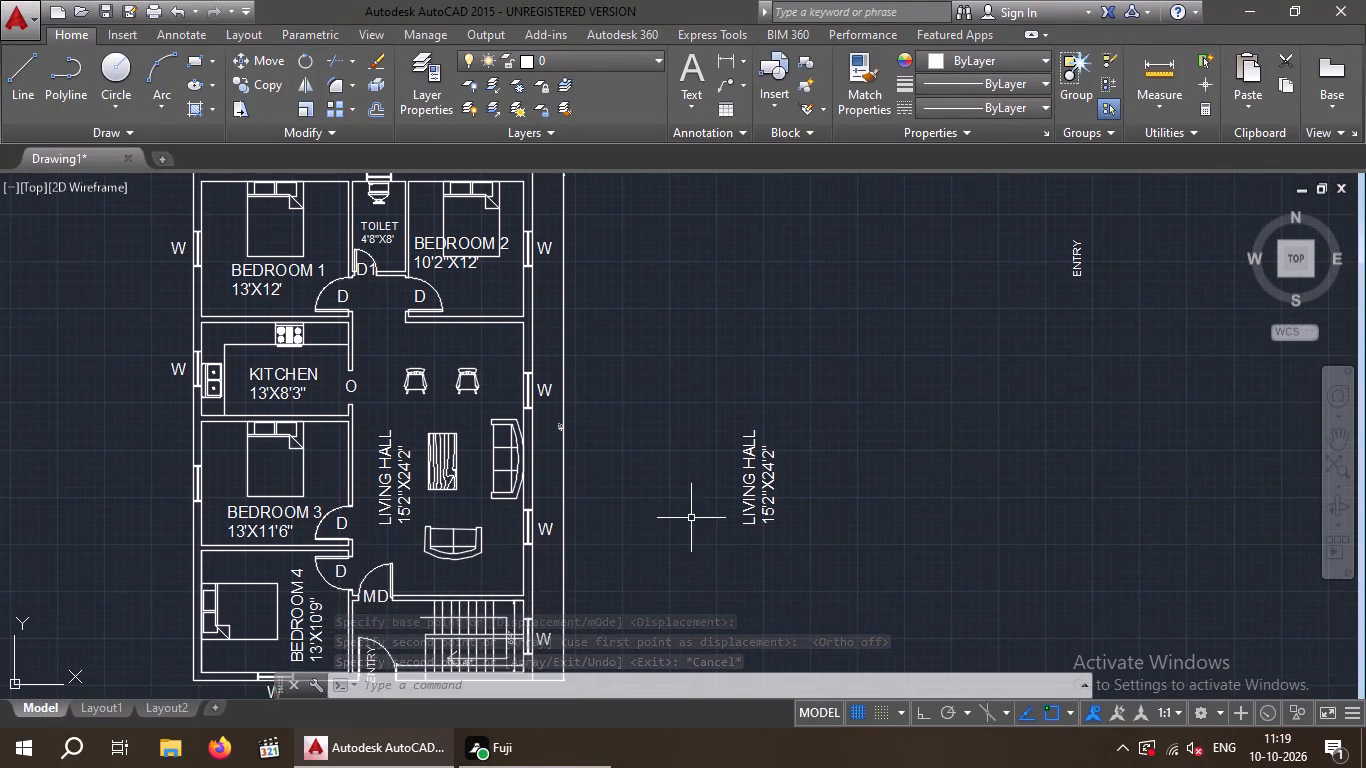
scroll(717, 515, "down", 1)
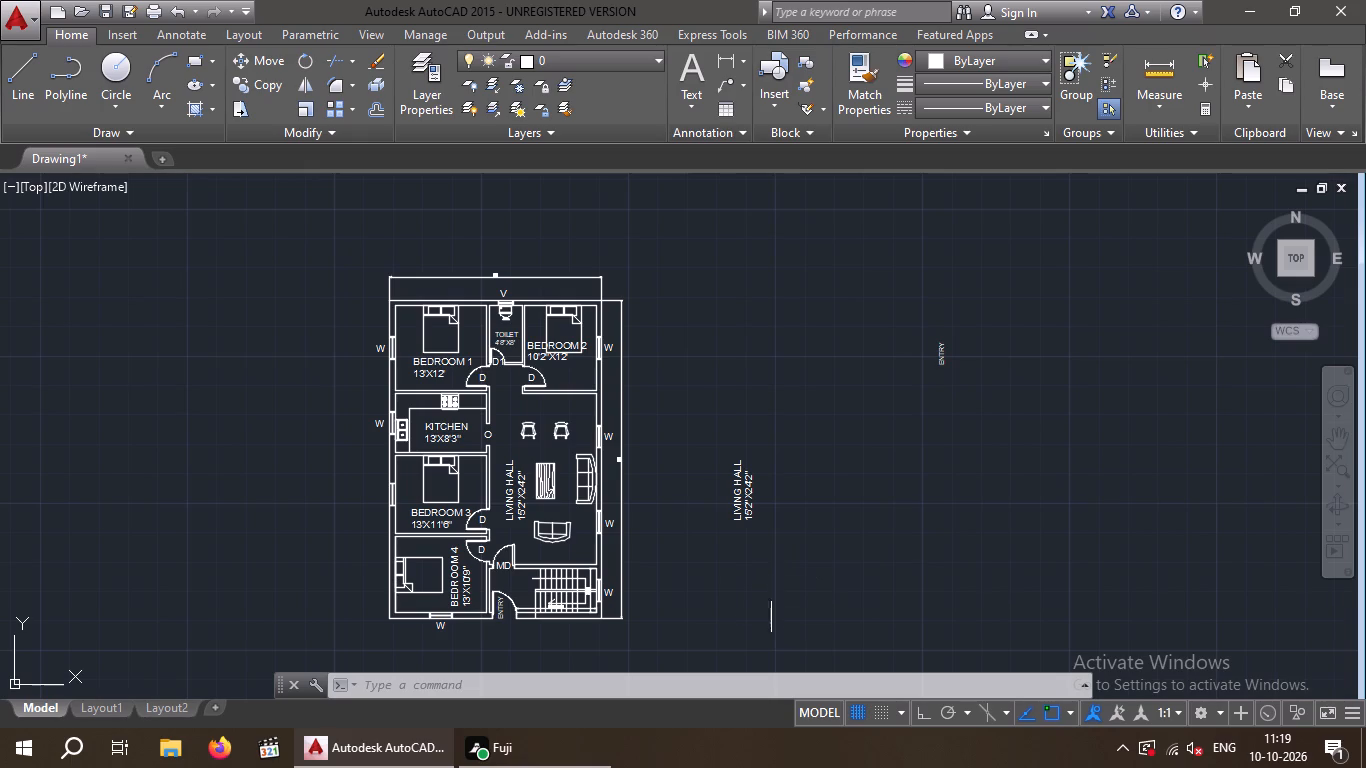
key("Escape")
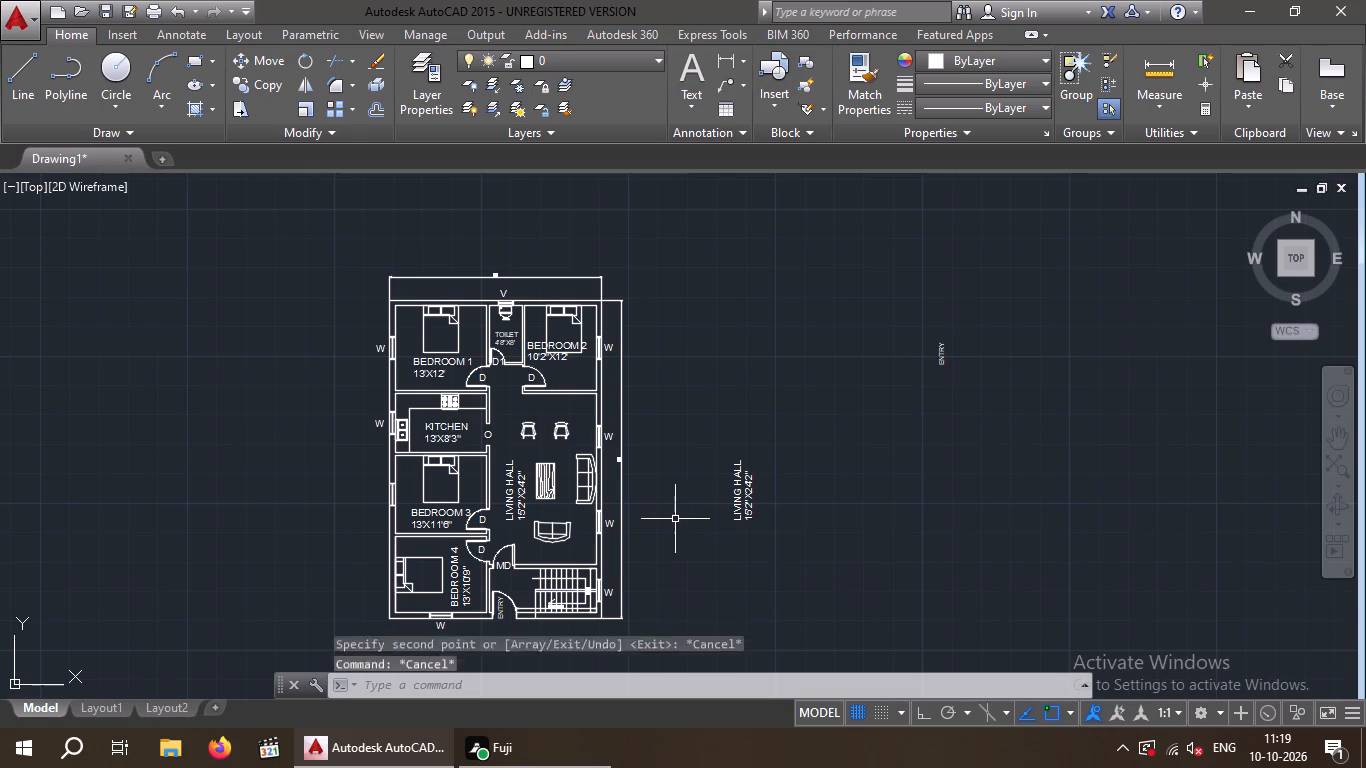
key("Escape")
middle_click_drag(518, 577, 518, 548)
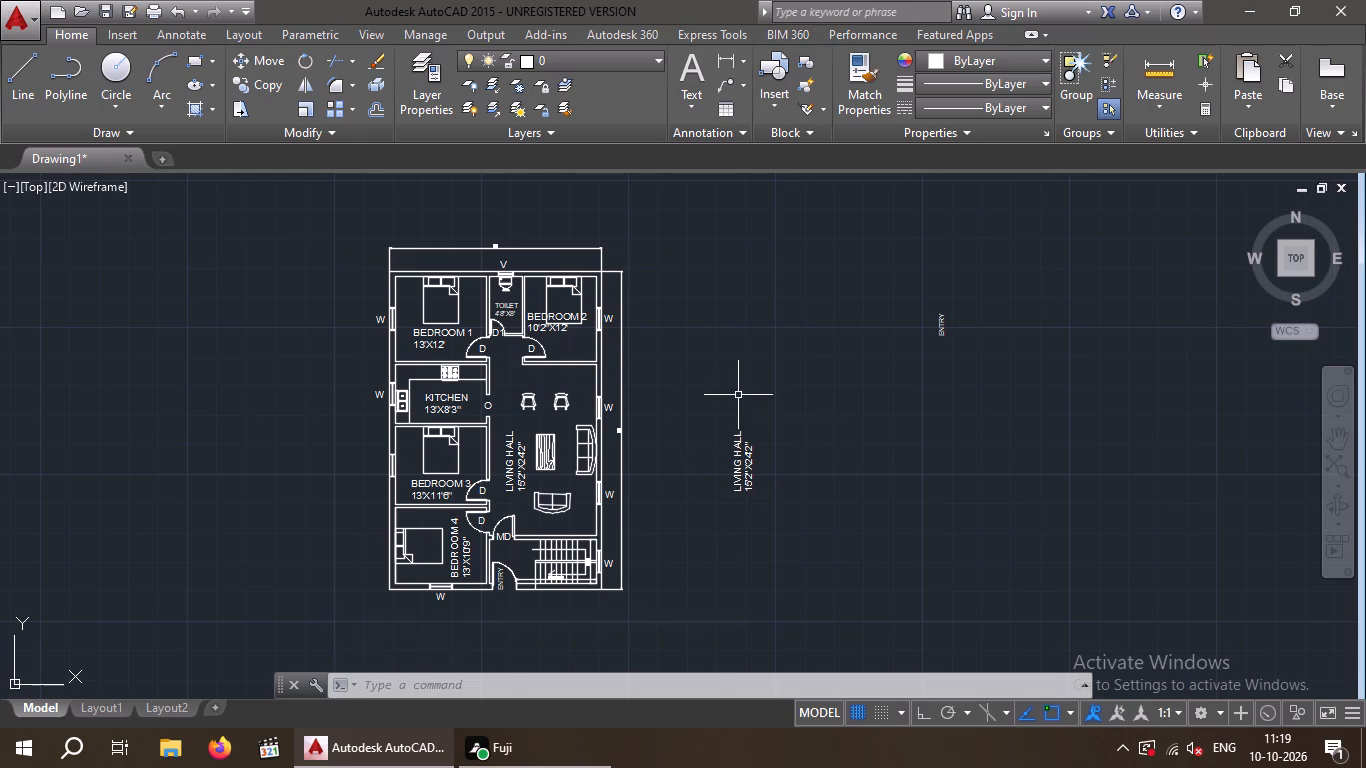
left_click_drag(738, 395, 708, 432)
key("Escape")
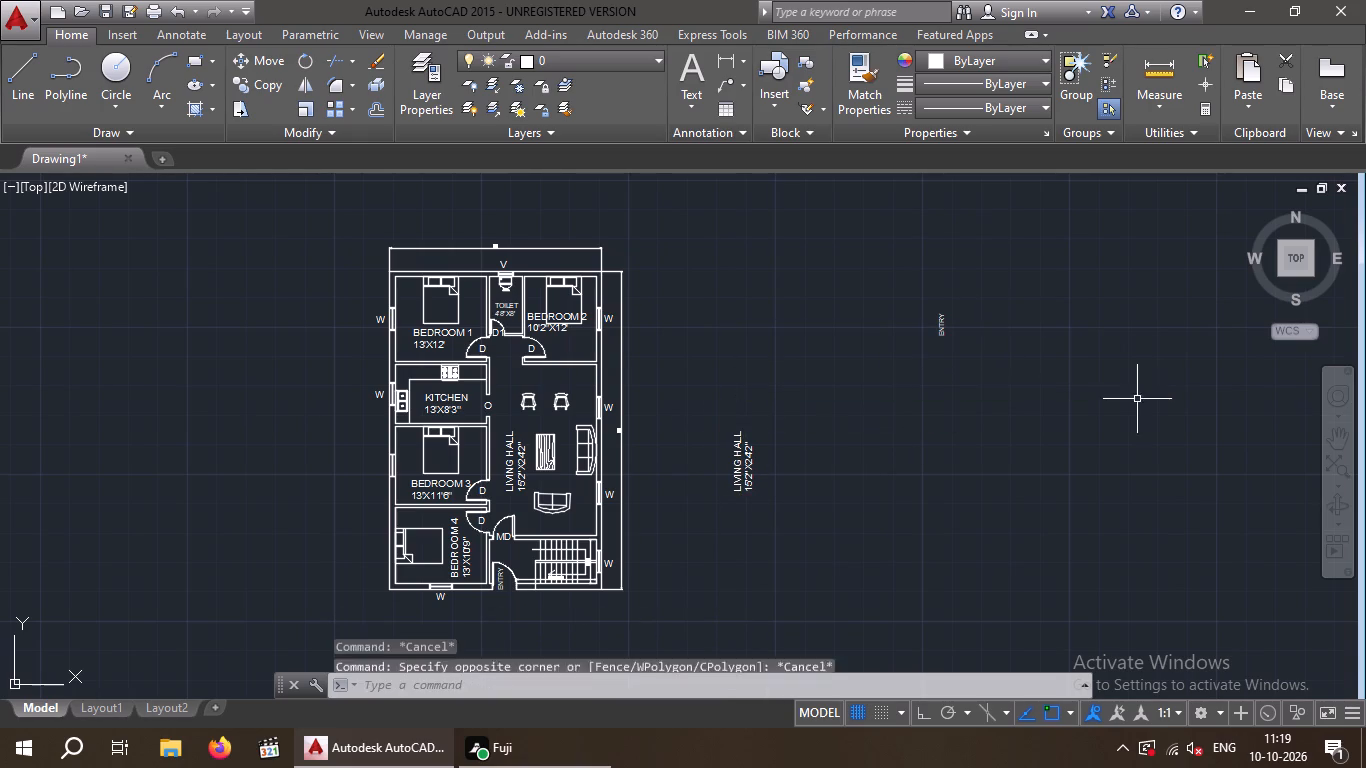
left_click_drag(1149, 271, 1060, 276)
left_click(642, 520)
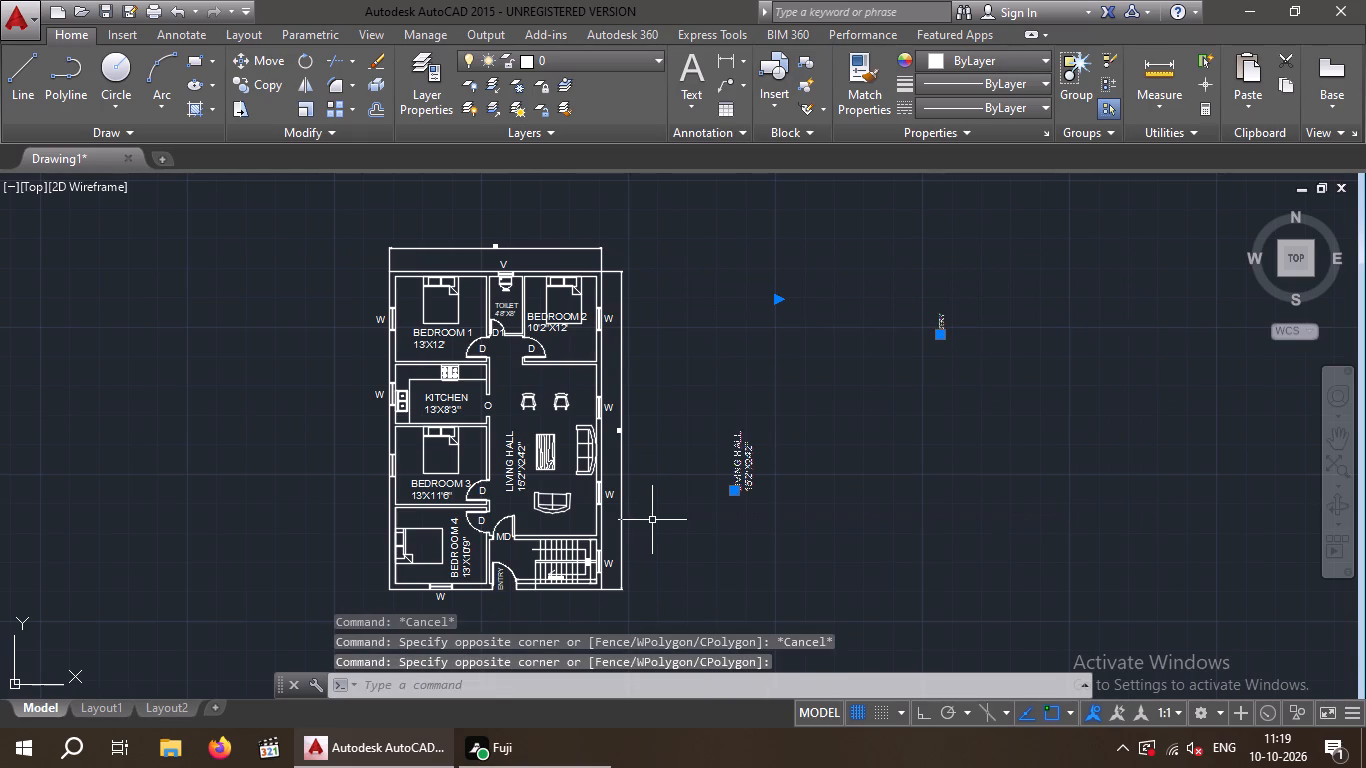
key("Delete")
middle_click(593, 517)
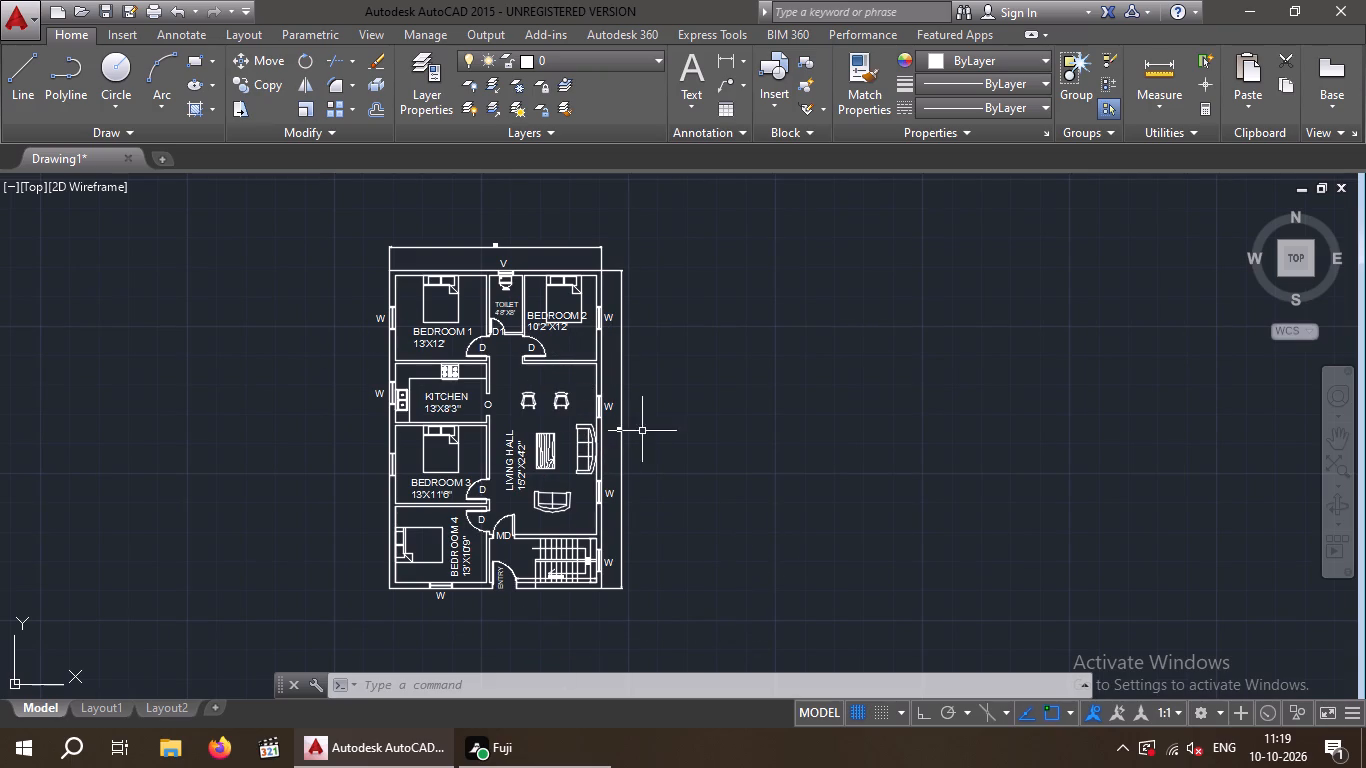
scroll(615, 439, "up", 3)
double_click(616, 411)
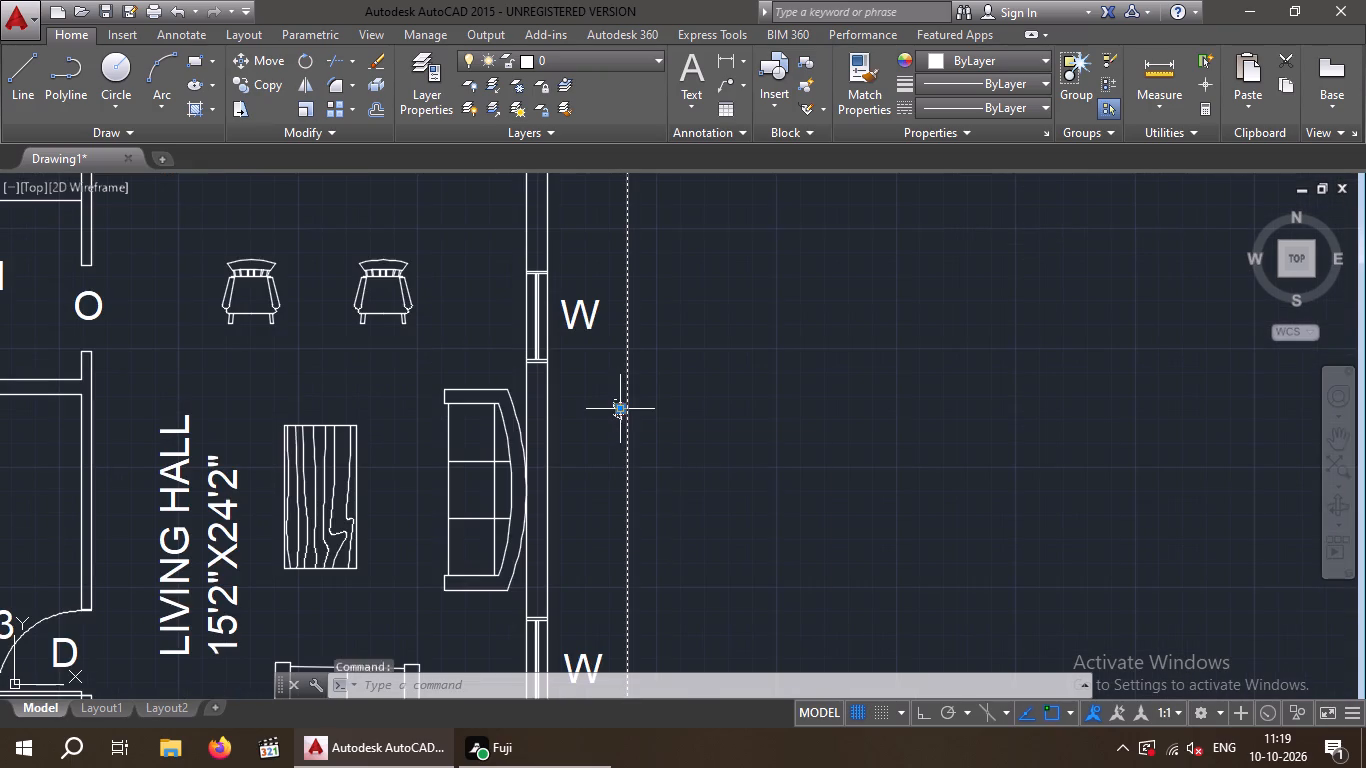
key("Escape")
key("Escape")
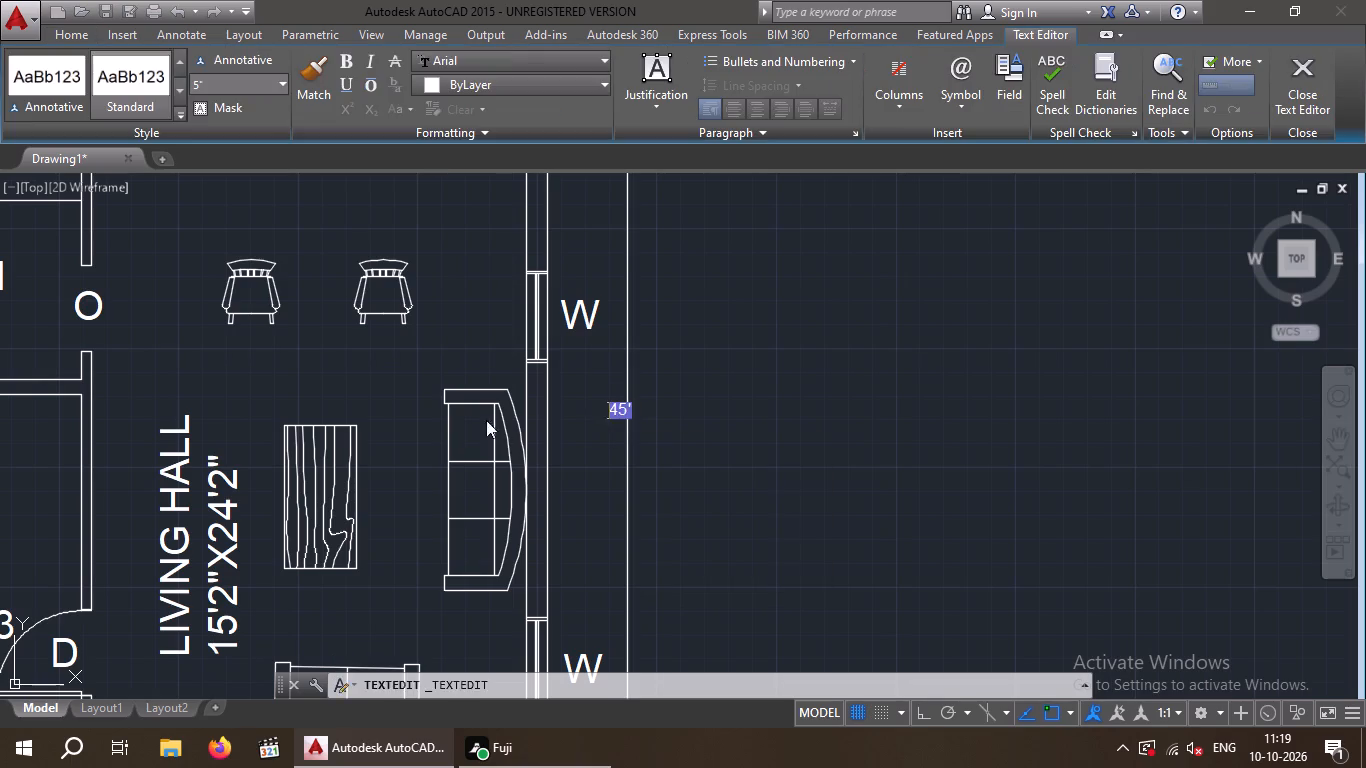
Set the text height of the 45' overall dimension along the plan's side to 15".
scroll(382, 519, "up", 1)
middle_click_drag(383, 517, 424, 518)
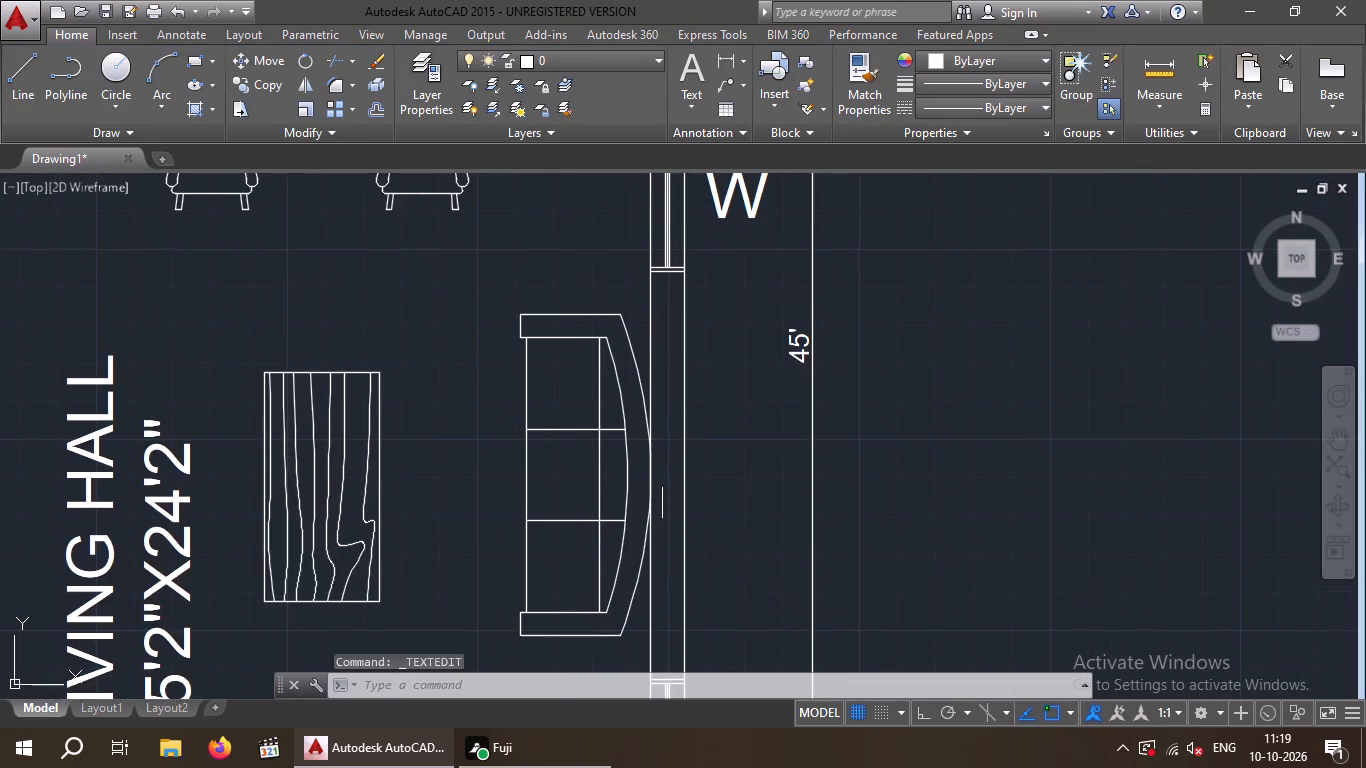
scroll(660, 466, "down", 2)
middle_click_drag(649, 498, 592, 566)
scroll(644, 512, "down", 1)
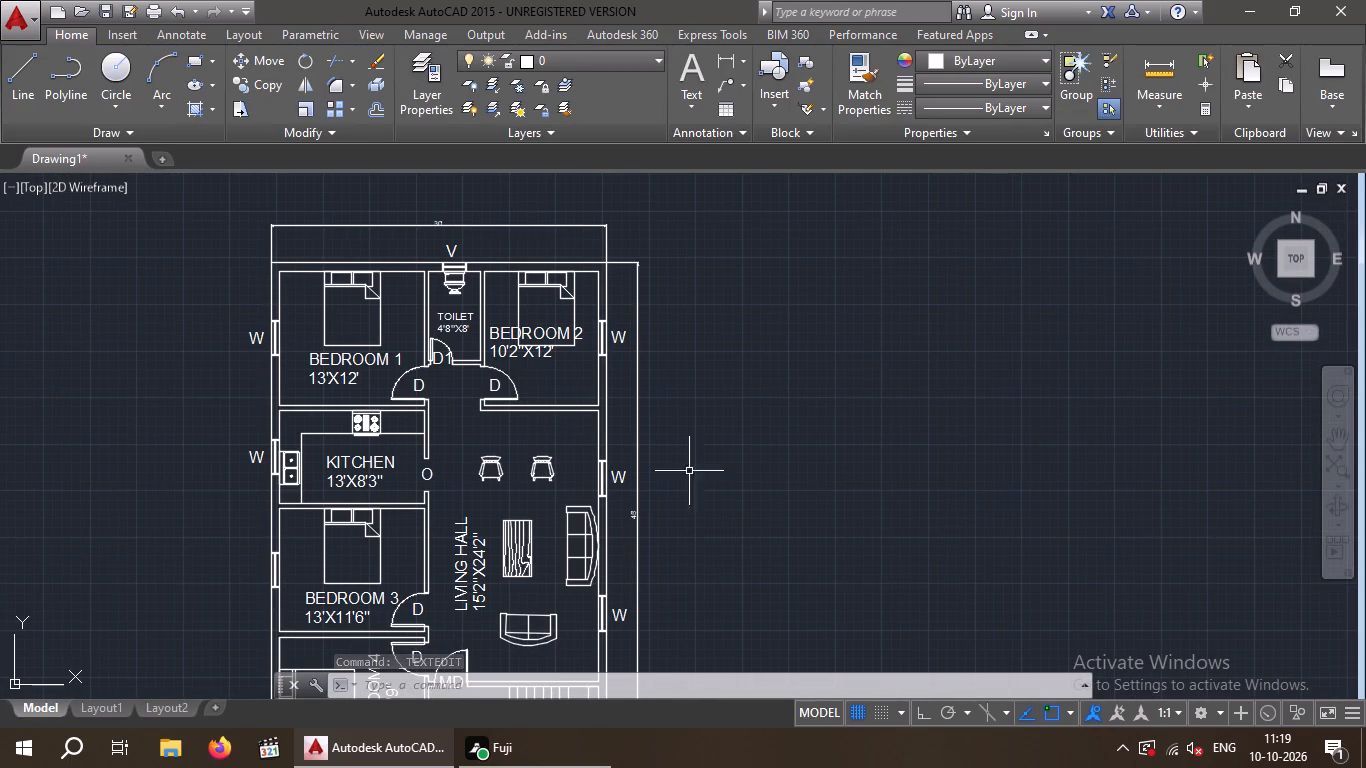
scroll(641, 524, "up", 5)
triple_click(552, 455)
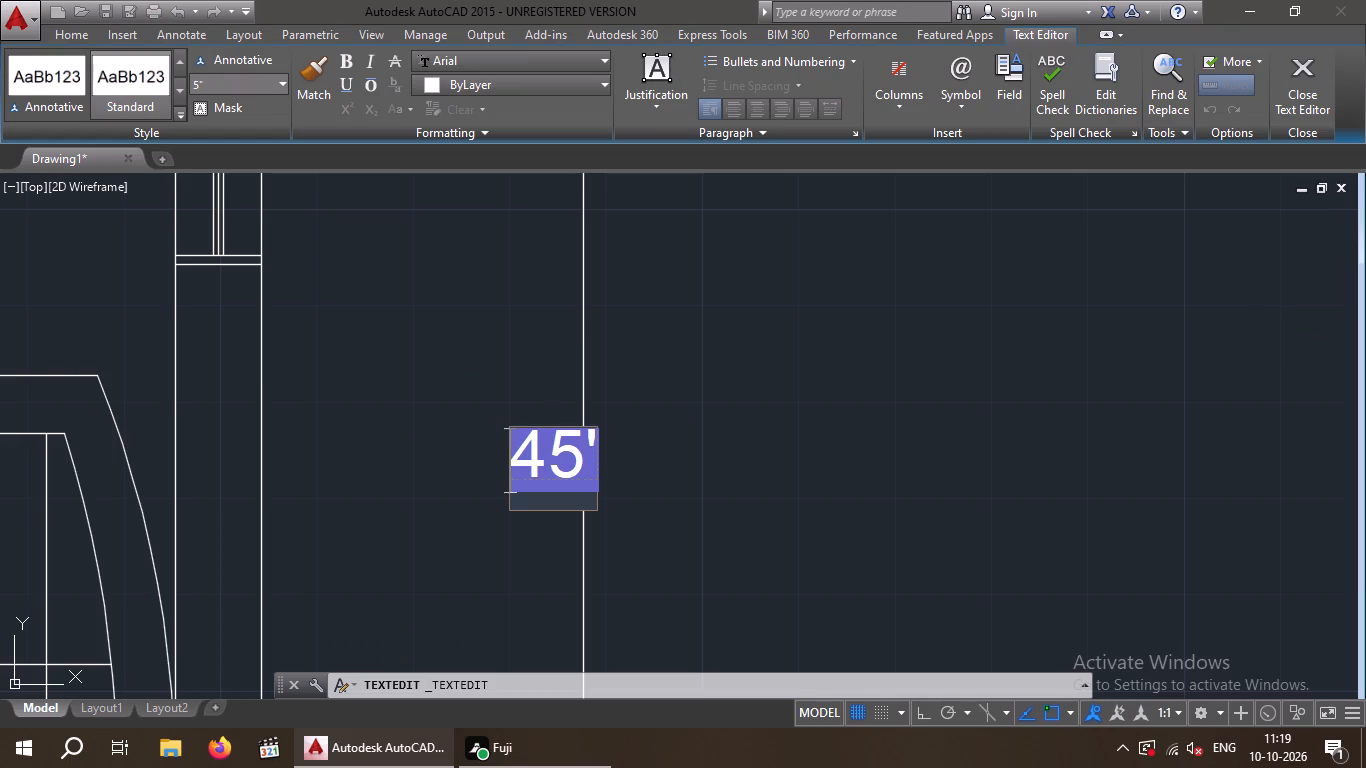
left_click_drag(581, 461, 514, 460)
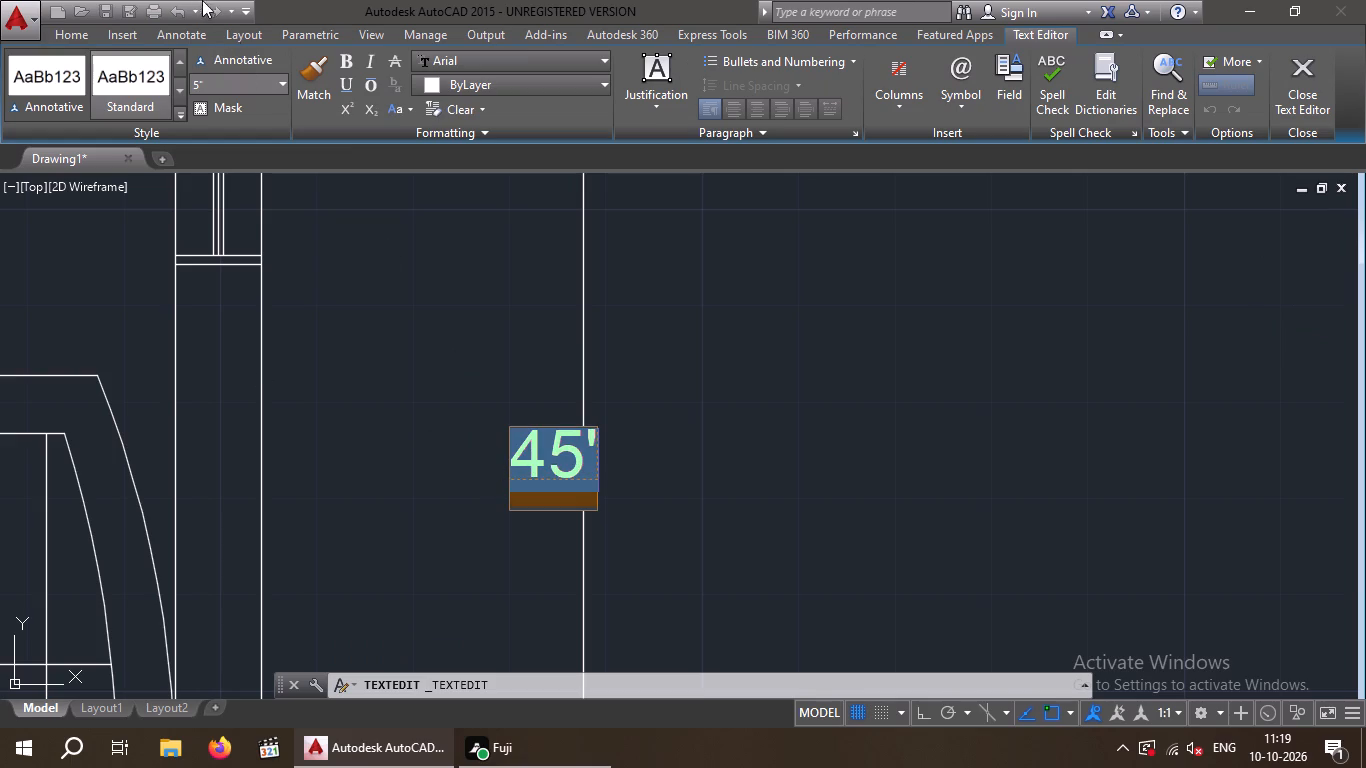
left_click(204, 85)
type("15")
key("shift+quotedbl")
key("Return")
scroll(274, 177, "down", 2)
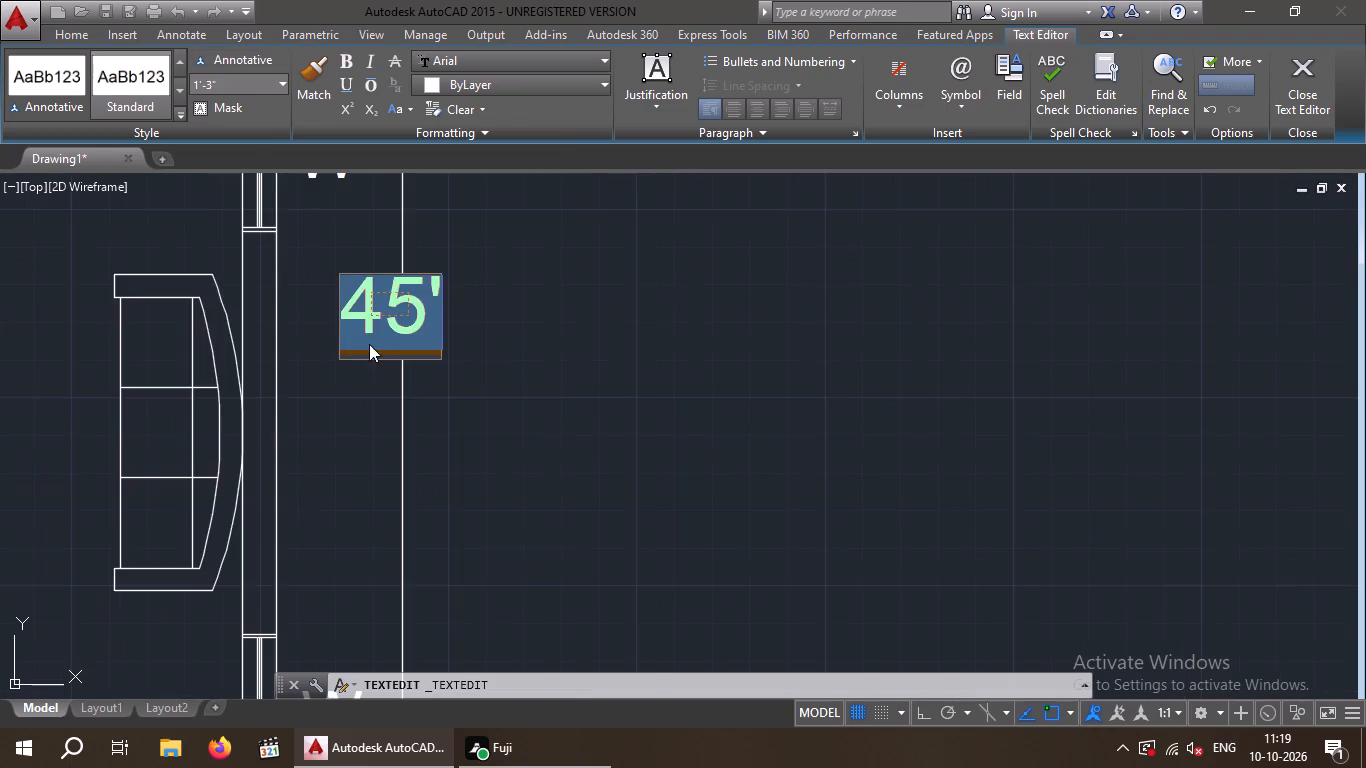
scroll(370, 345, "down", 2)
scroll(370, 346, "up", 2)
left_click(459, 390)
scroll(452, 399, "down", 2)
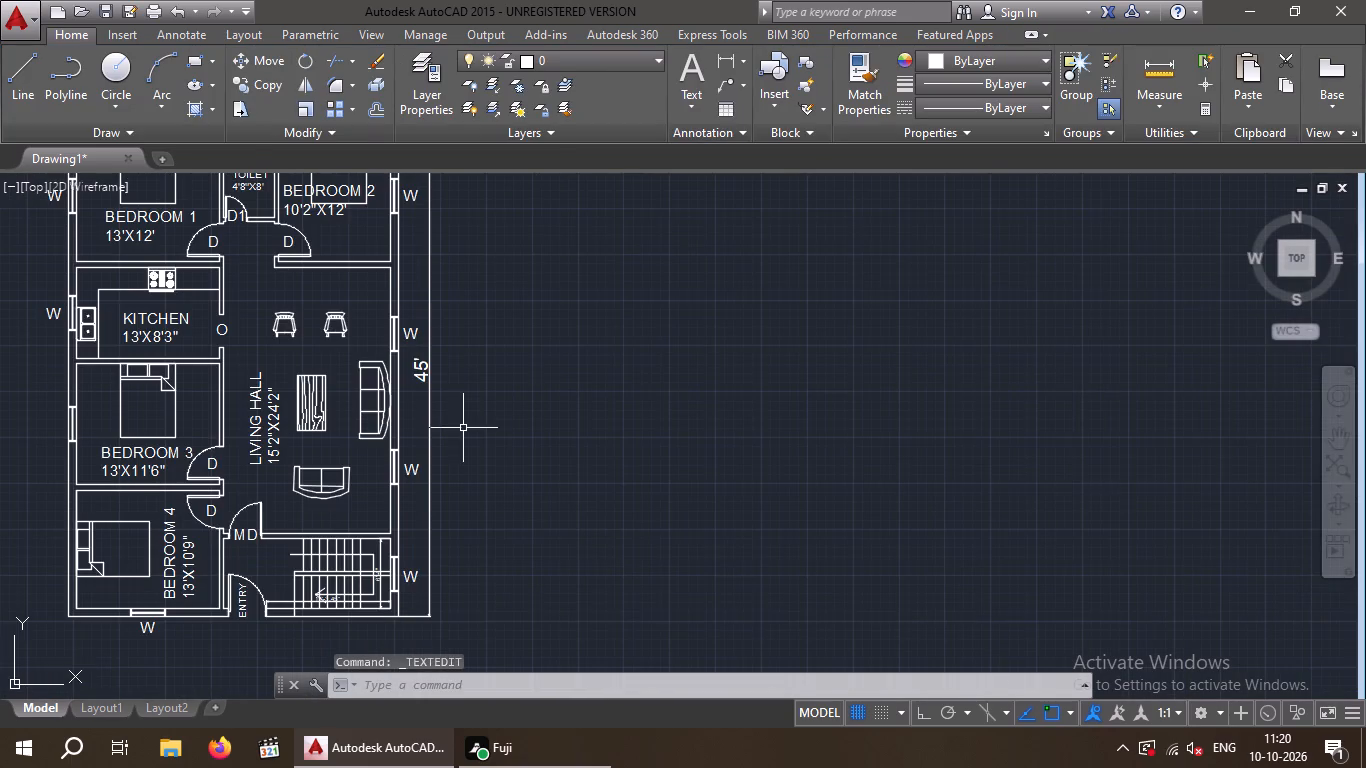
Set the text height of the 30' overall dimension above the plan to 15".
middle_click_drag(463, 428, 503, 497)
middle_click_drag(309, 261, 411, 756)
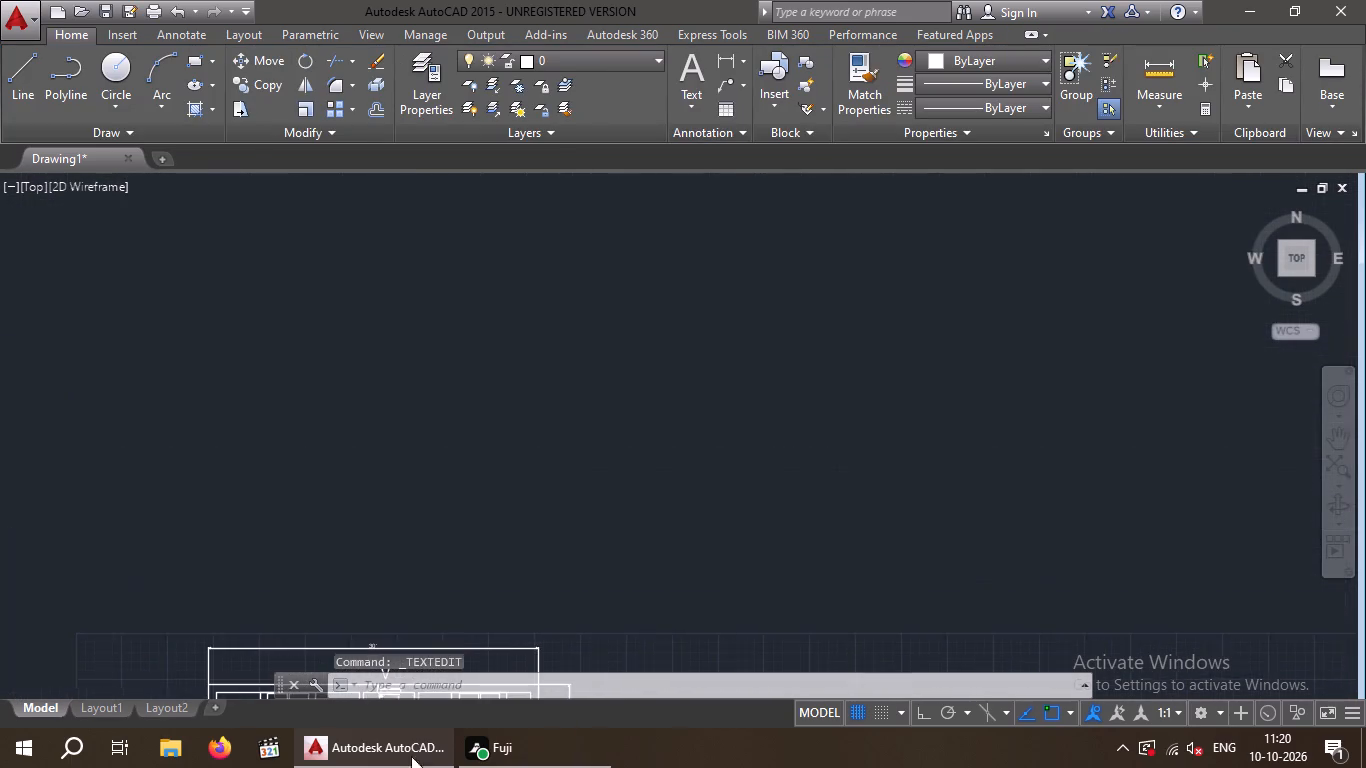
middle_click_drag(388, 638, 400, 524)
scroll(386, 530, "up", 1)
scroll(386, 530, "down", 1)
scroll(386, 530, "up", 6)
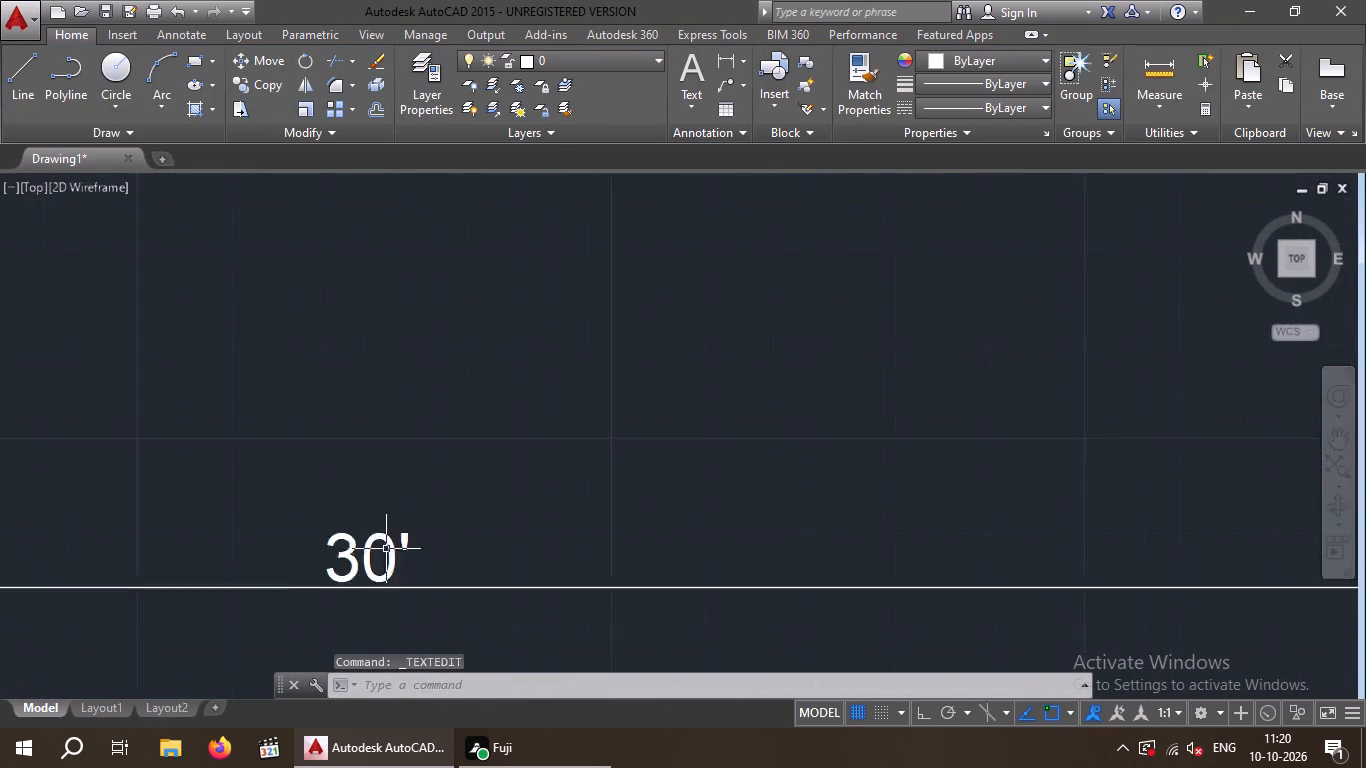
scroll(386, 549, "up", 1)
triple_click(344, 577)
left_click(344, 577)
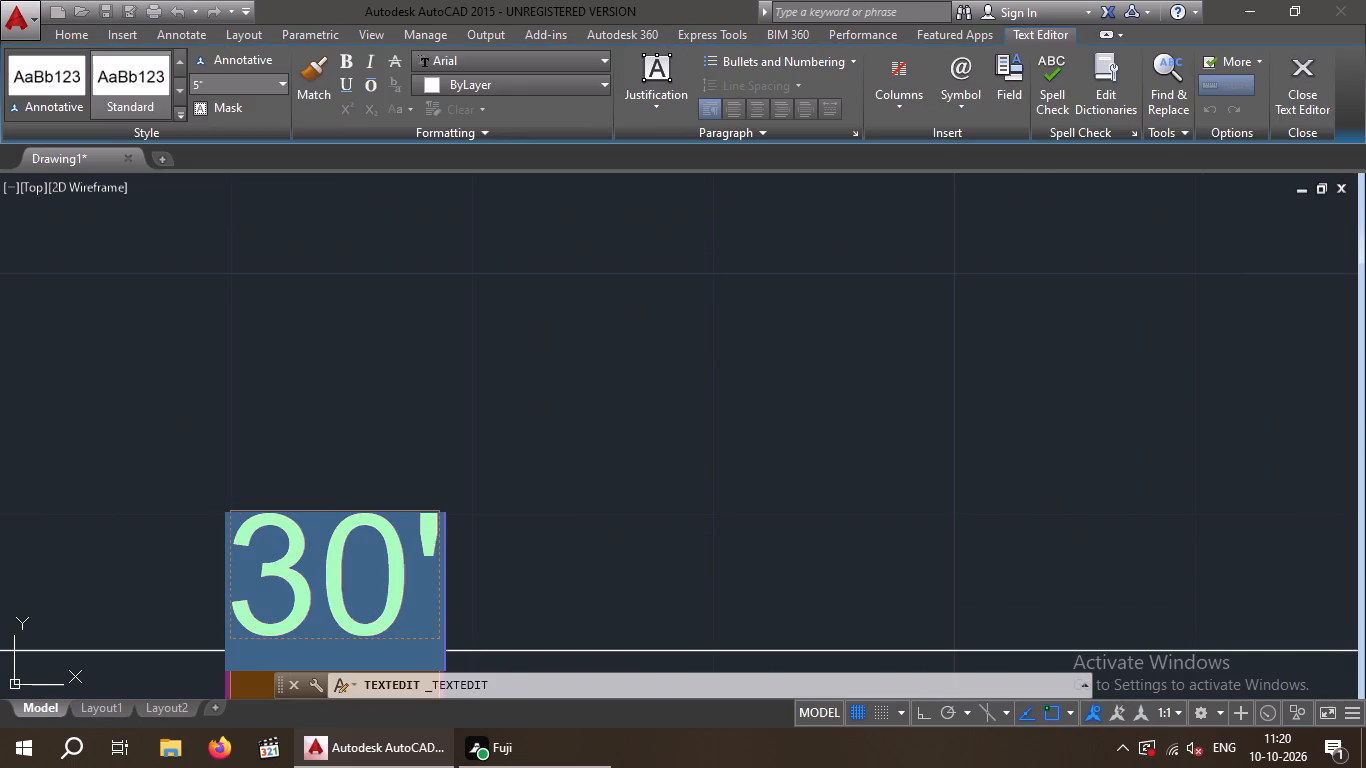
left_click(216, 83)
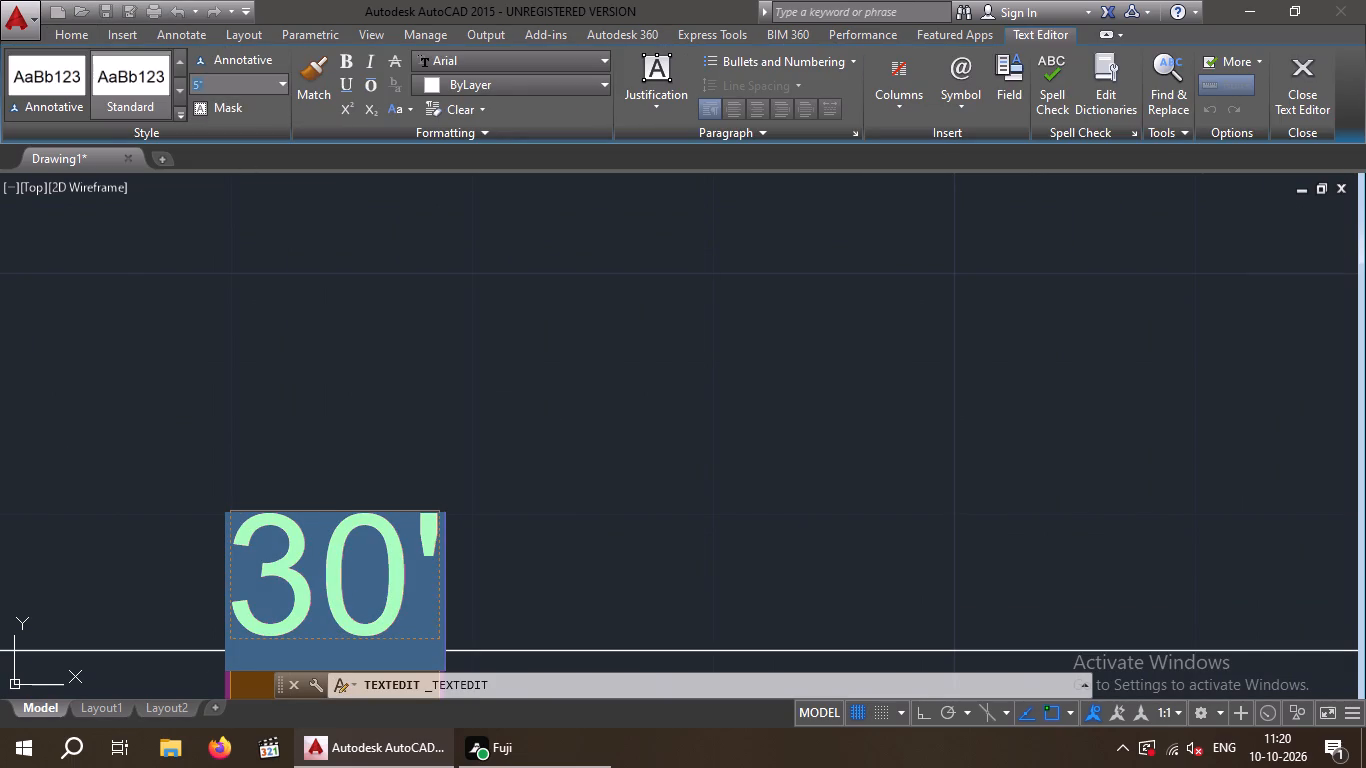
type("15\"")
key("Return")
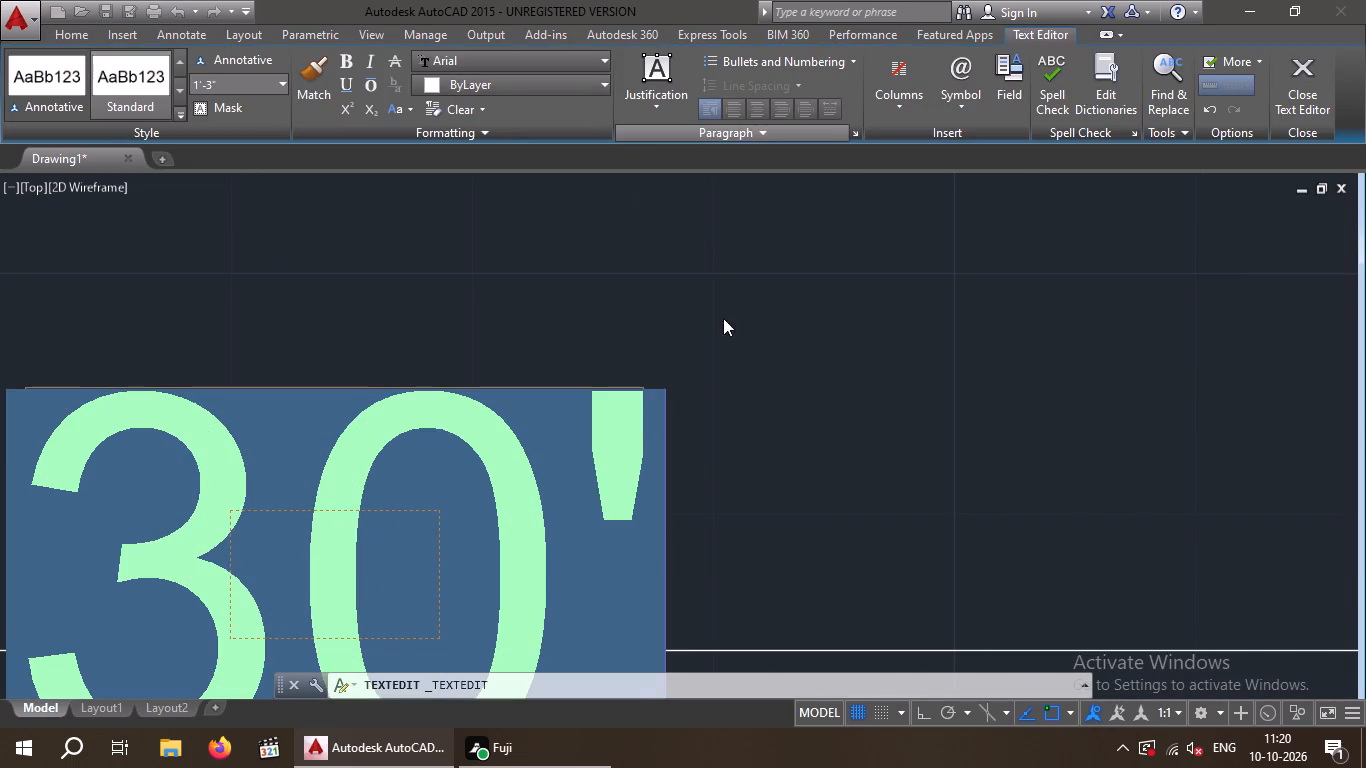
left_click(723, 318)
Examine the whole floor plan, checking the room labels and the two overall dimensions.
scroll(711, 352, "down", 1)
scroll(711, 353, "up", 2)
scroll(711, 354, "down", 6)
middle_click_drag(704, 363, 433, 296)
scroll(475, 341, "down", 1)
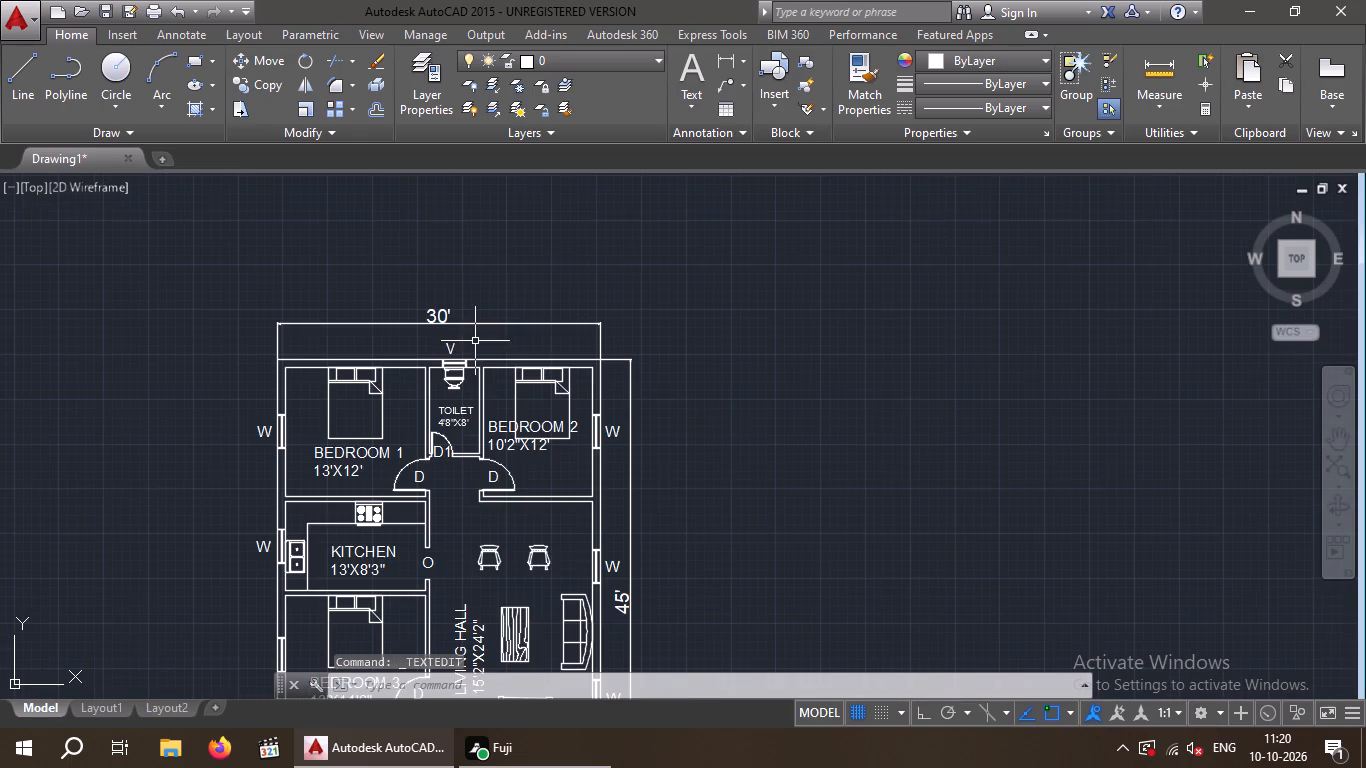
middle_click_drag(502, 341, 438, 244)
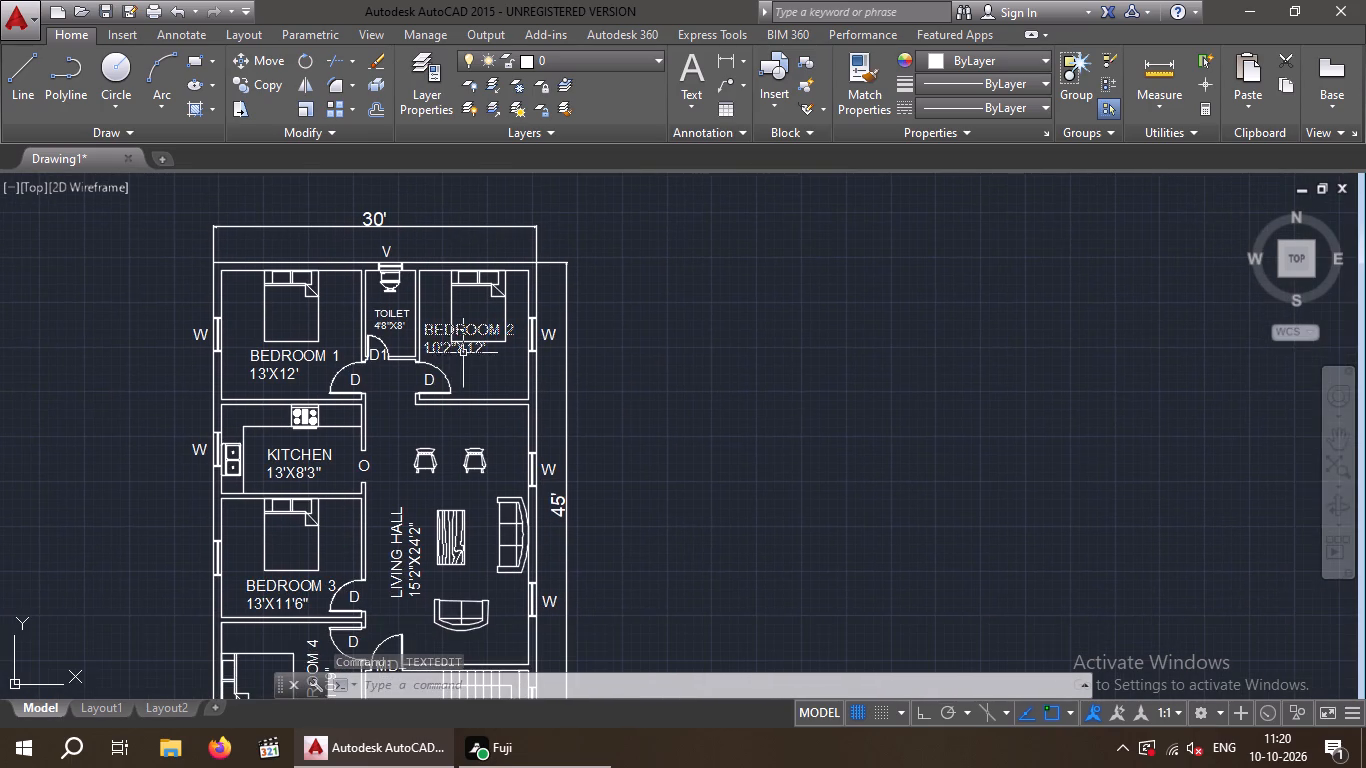
scroll(463, 354, "down", 1)
scroll(463, 354, "up", 2)
middle_click_drag(435, 327, 418, 294)
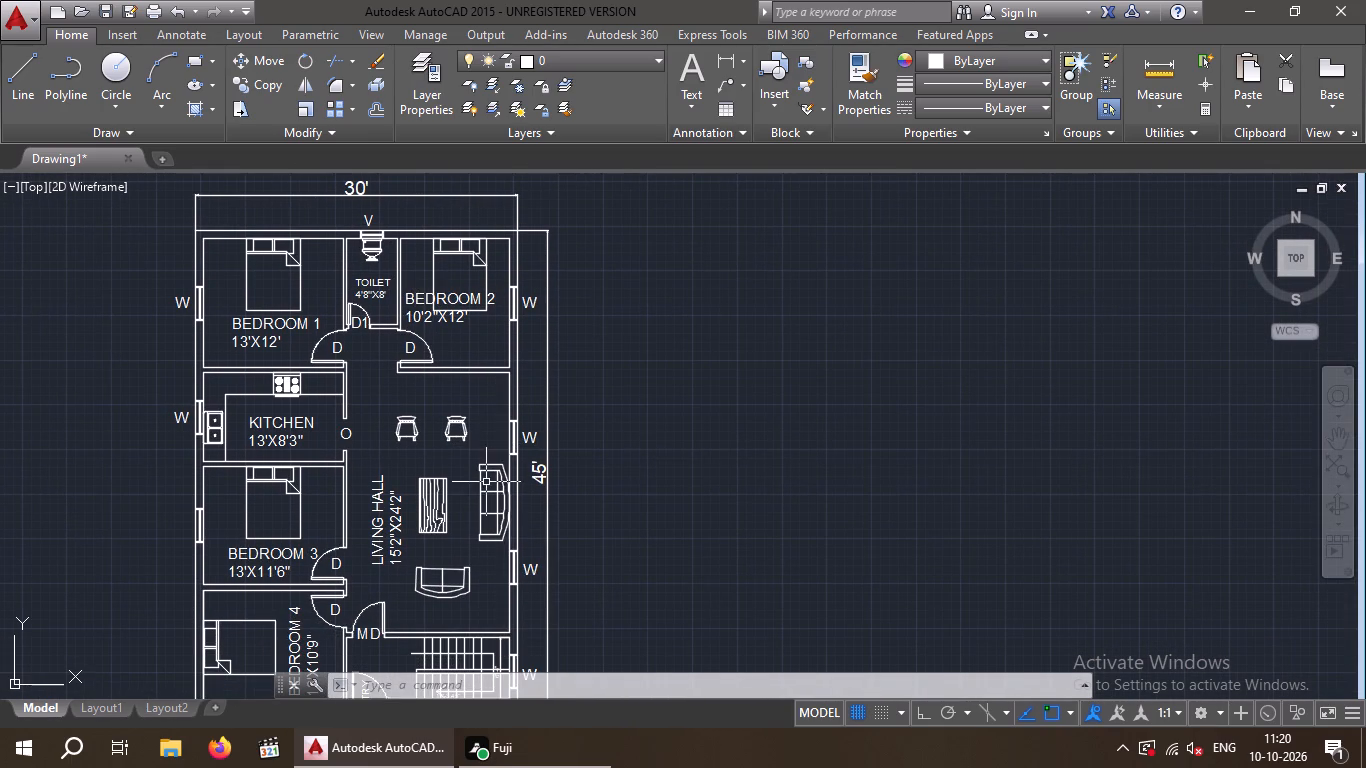
middle_click_drag(555, 410, 574, 266)
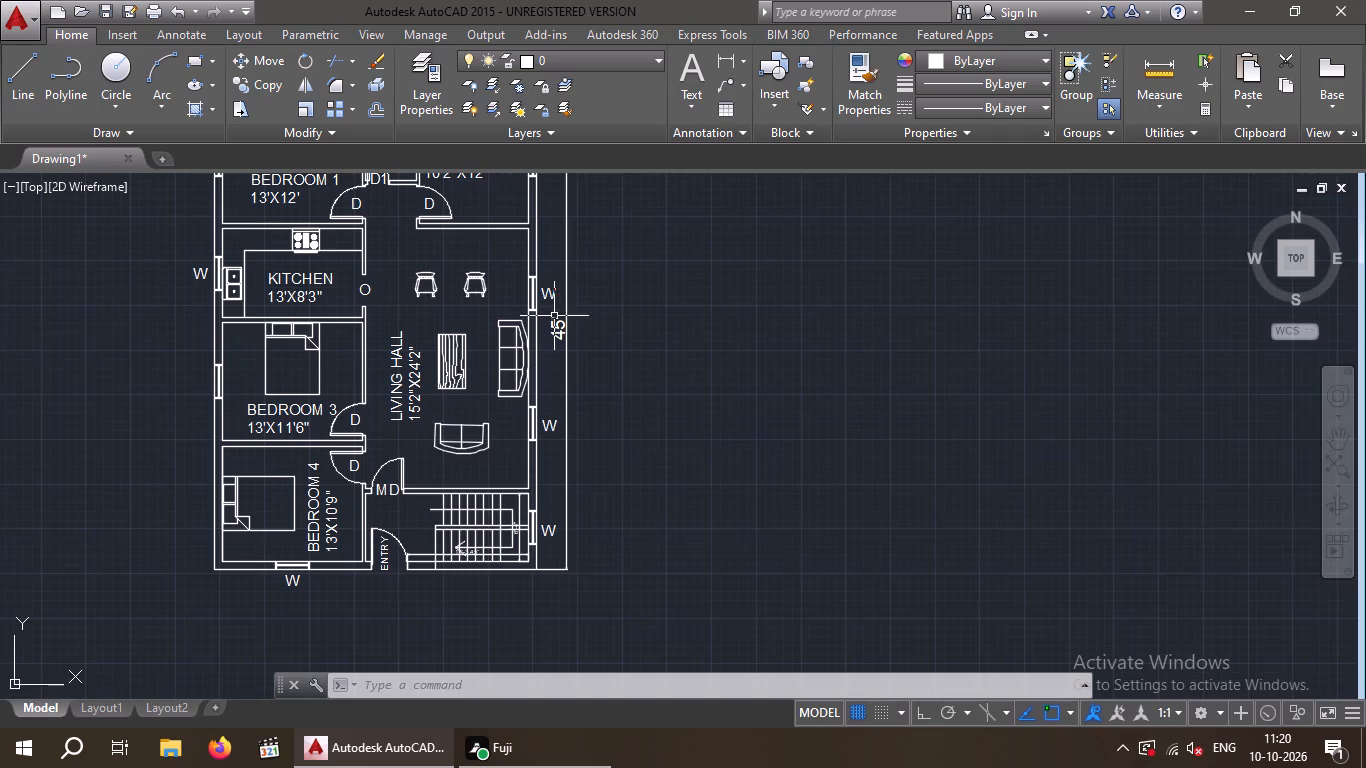
middle_click_drag(554, 316, 540, 452)
scroll(540, 452, "down", 1)
middle_click_drag(540, 445, 578, 427)
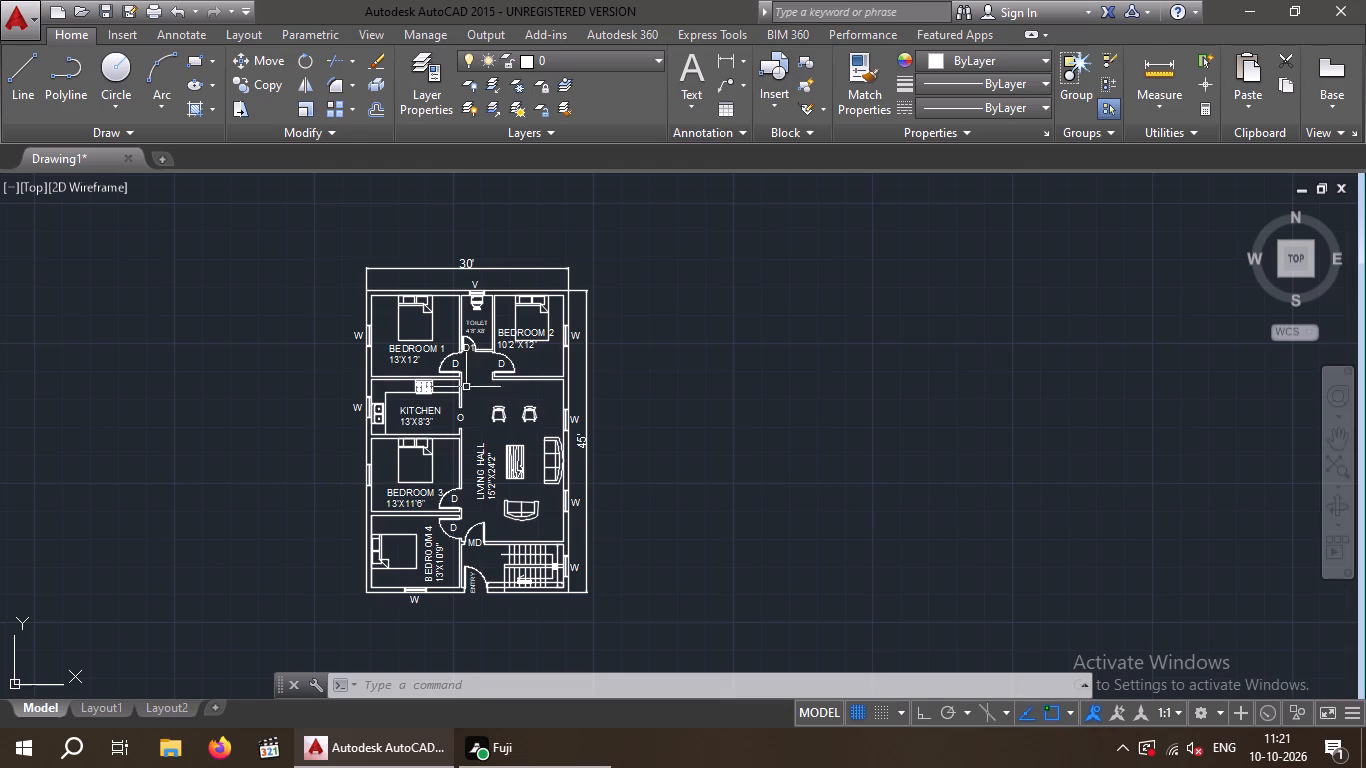
Copy the BEDROOM 1 label with its size line to the empty space above the 30' dimension.
left_click(402, 358)
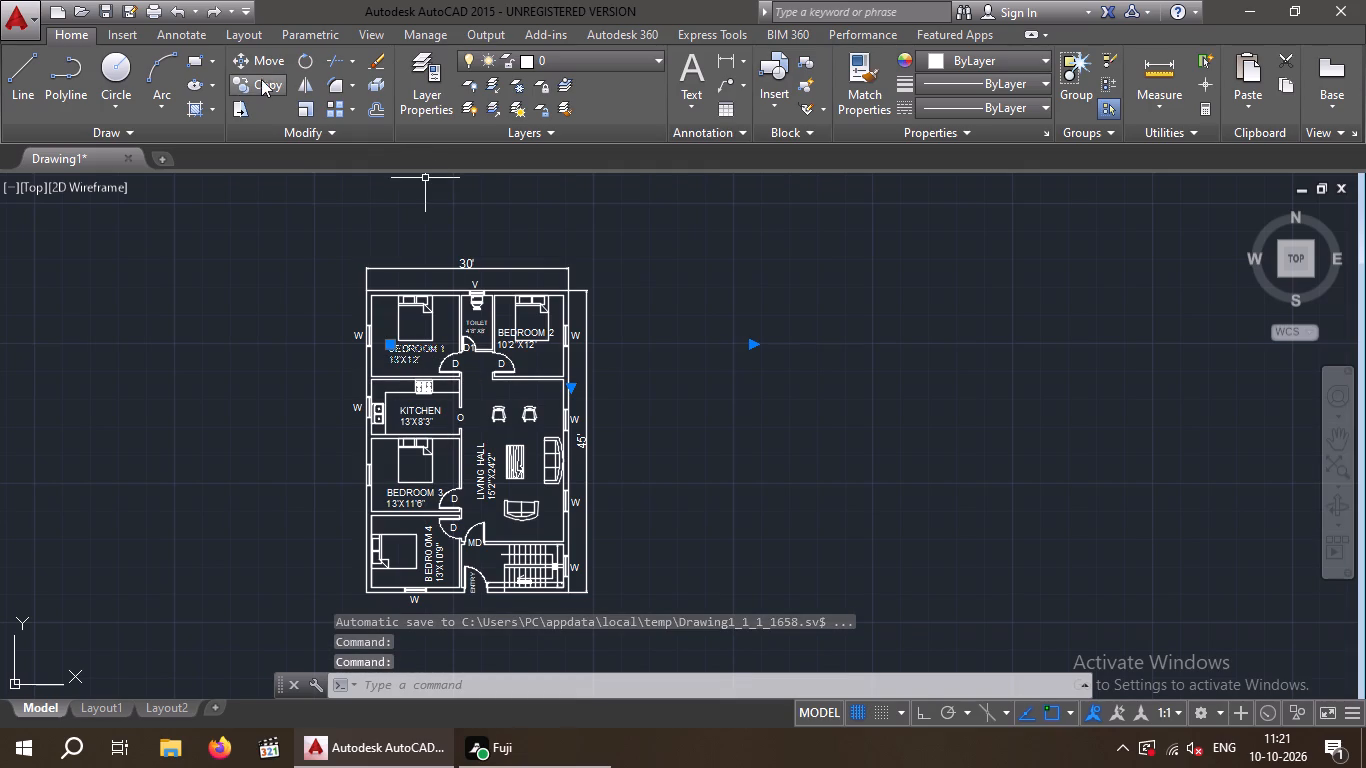
left_click(268, 82)
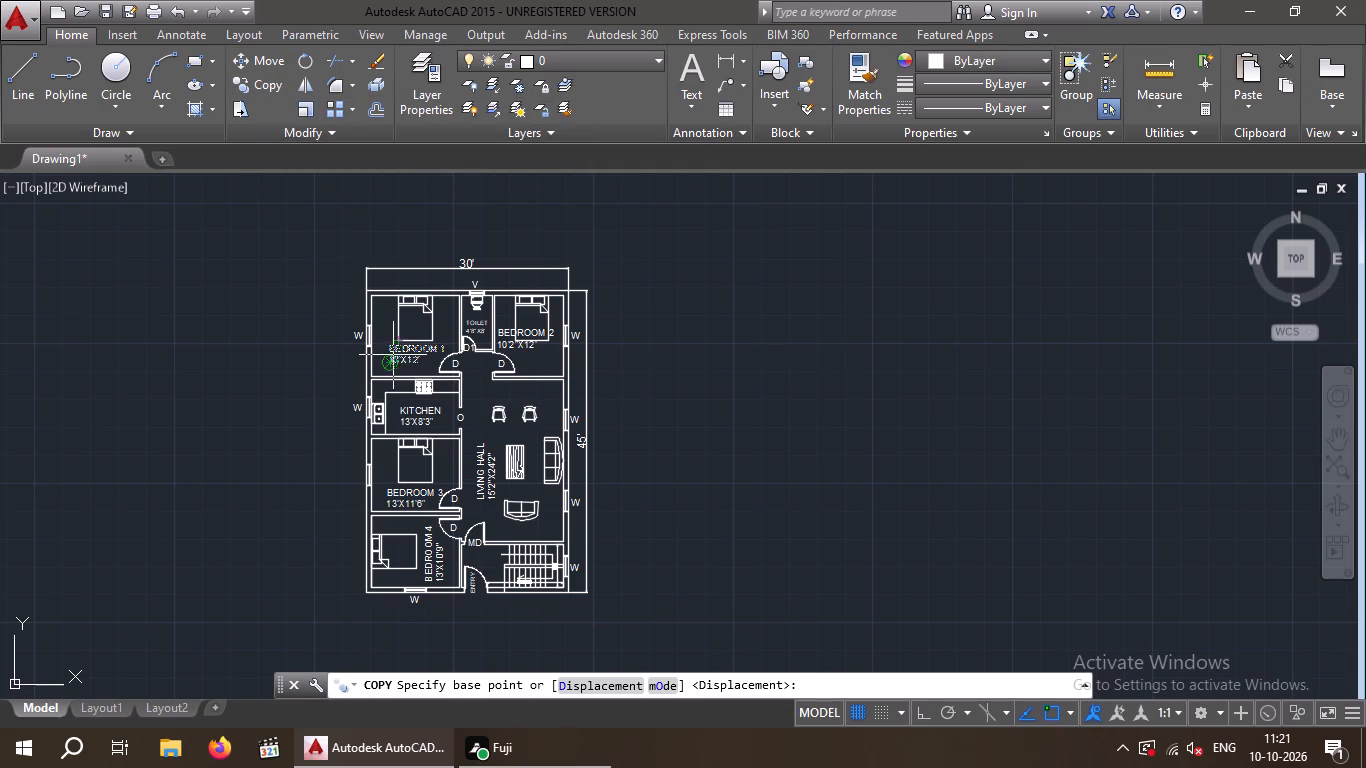
left_click(393, 355)
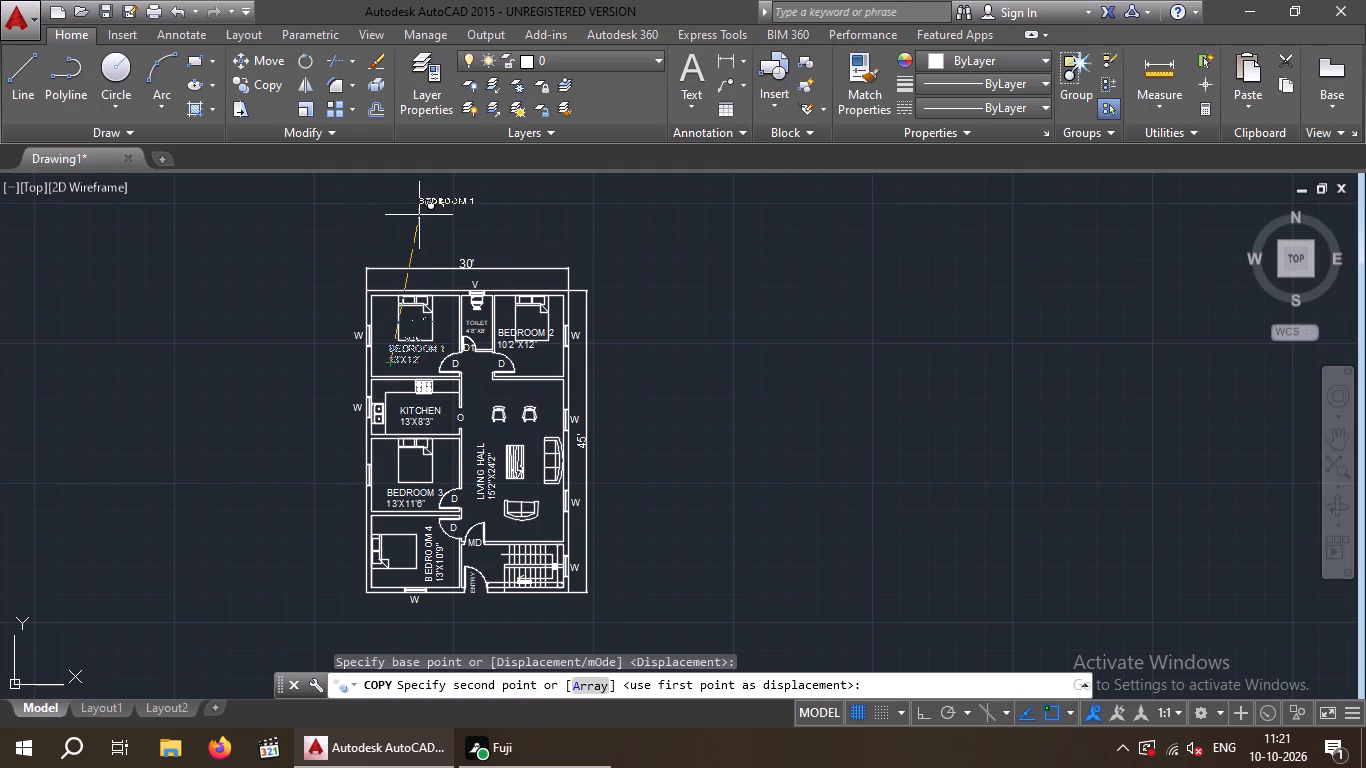
left_click(422, 212)
key("Escape")
Replace the copied bedroom label's text above the plan with the title "HOUSE PLAN NORTH FACE".
double_click(447, 212)
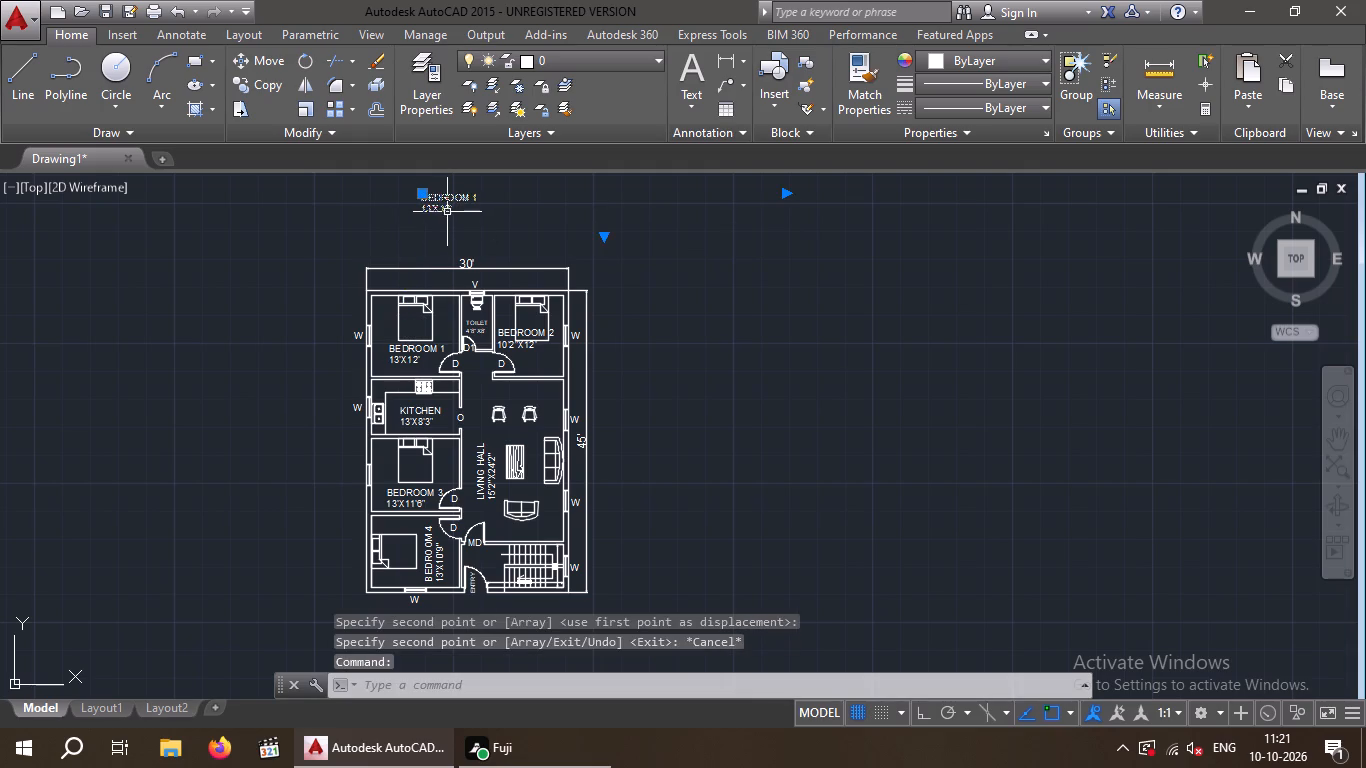
middle_click_drag(448, 216, 409, 374)
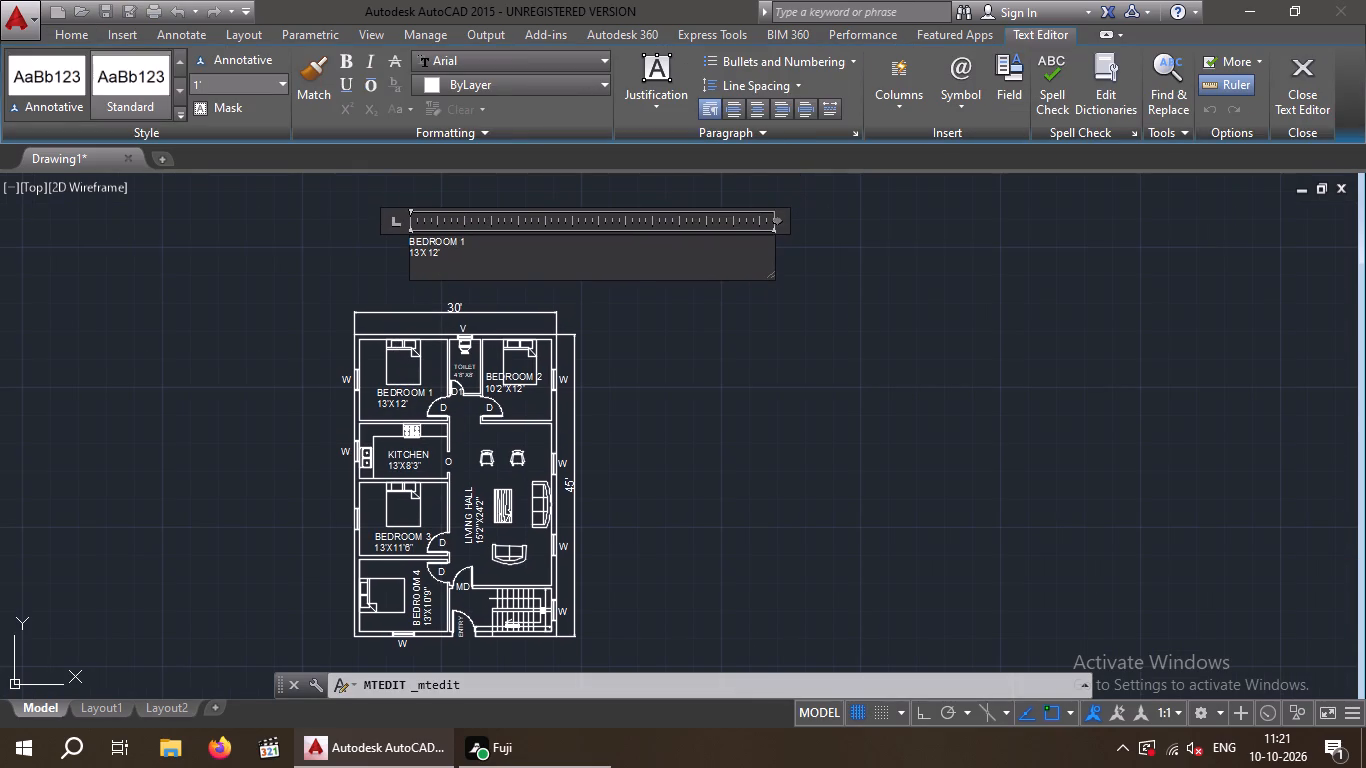
left_click(450, 252)
key("BackSpace")
key("BackSpace")
key("BackSpace")
key("BackSpace")
key("BackSpace")
key("BackSpace")
key("BackSpace")
key("BackSpace")
key("BackSpace")
key("BackSpace")
key("BackSpace")
key("BackSpace")
key("BackSpace")
key("BackSpace")
key("BackSpace")
key("BackSpace")
key("BackSpace")
key("BackSpace")
key("BackSpace")
key("BackSpace")
type("HOUSE")
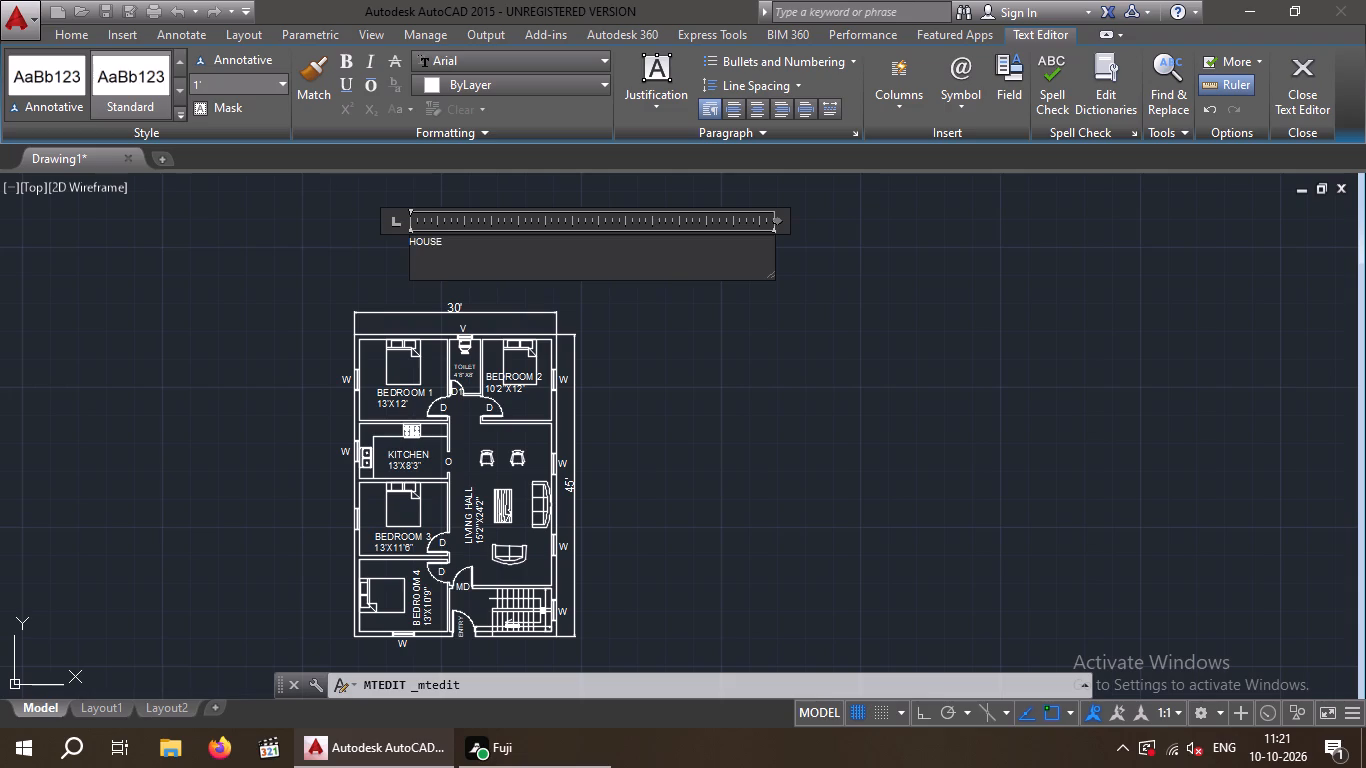
key("space")
type("PLAN")
key("space")
key("space")
type("NORTH")
key("space")
type("FACE")
left_click(1323, 90)
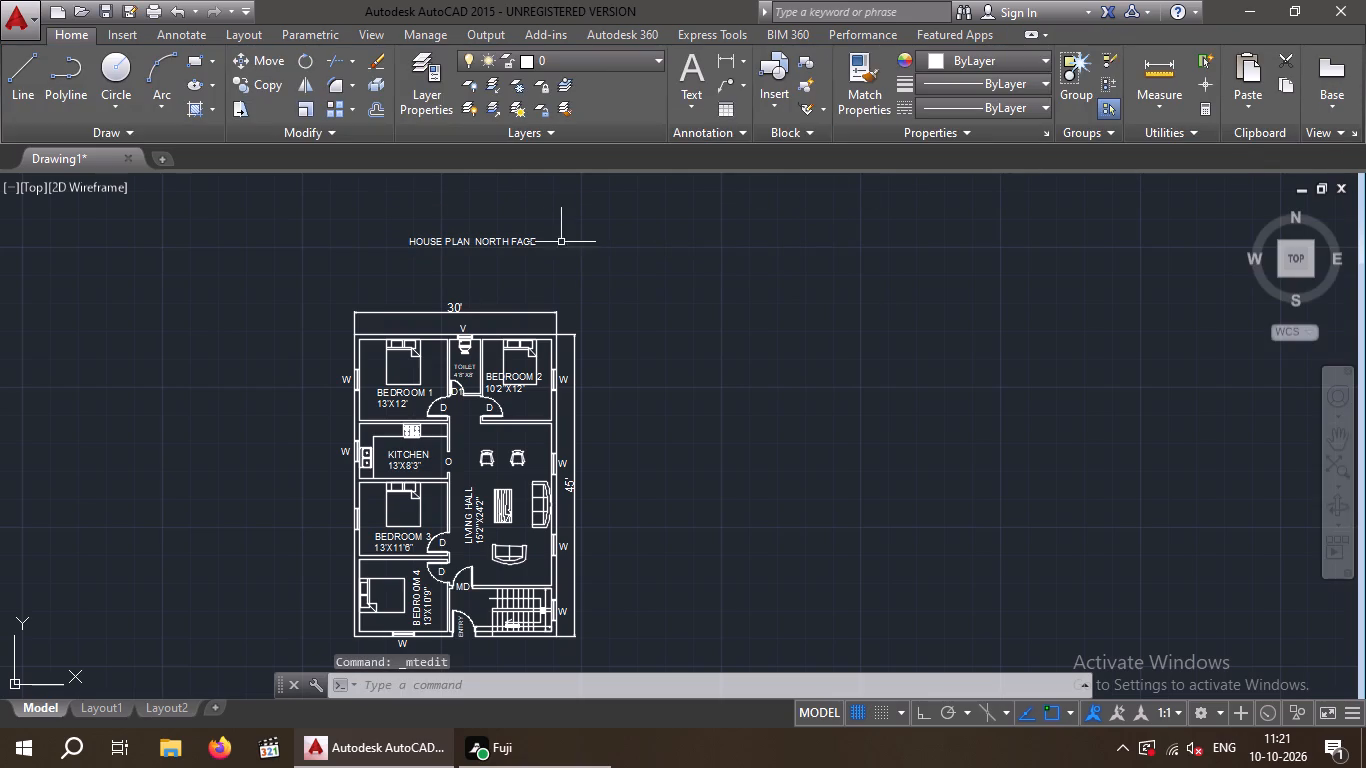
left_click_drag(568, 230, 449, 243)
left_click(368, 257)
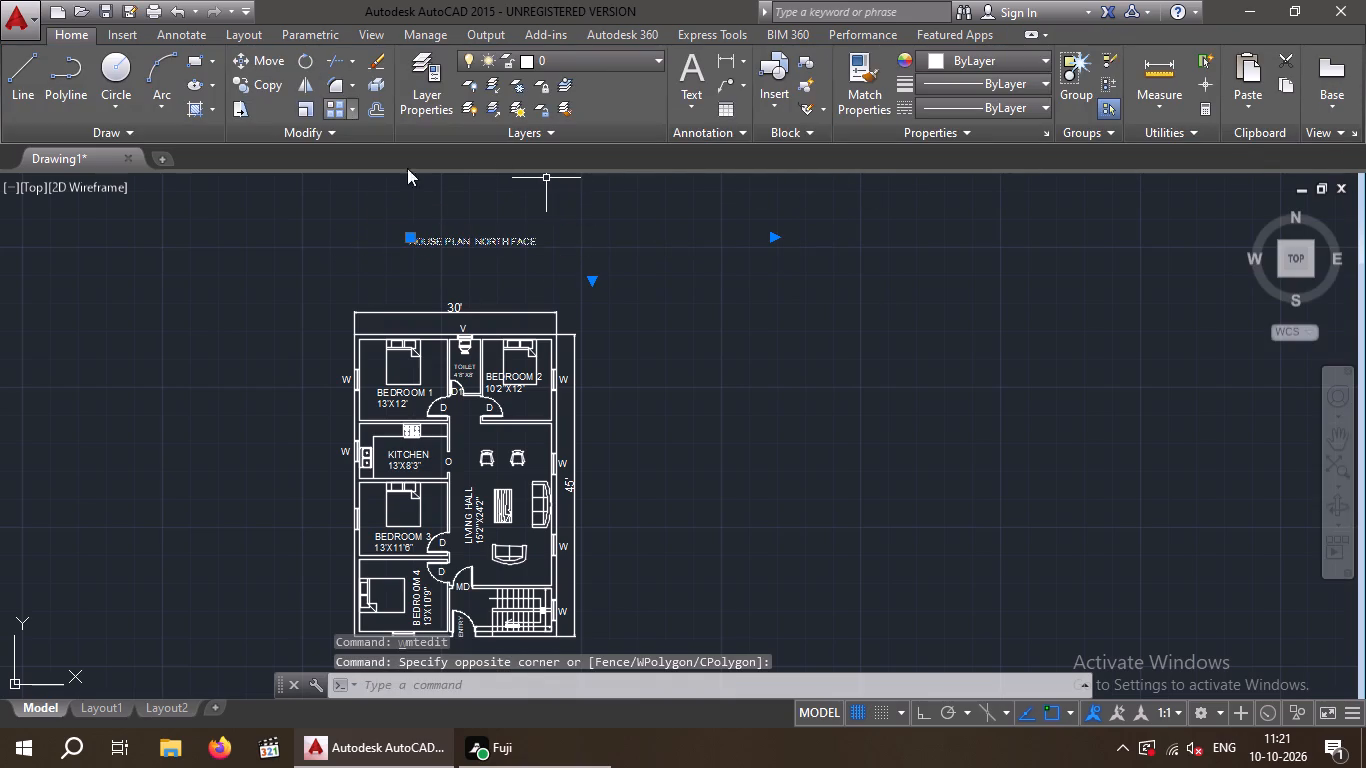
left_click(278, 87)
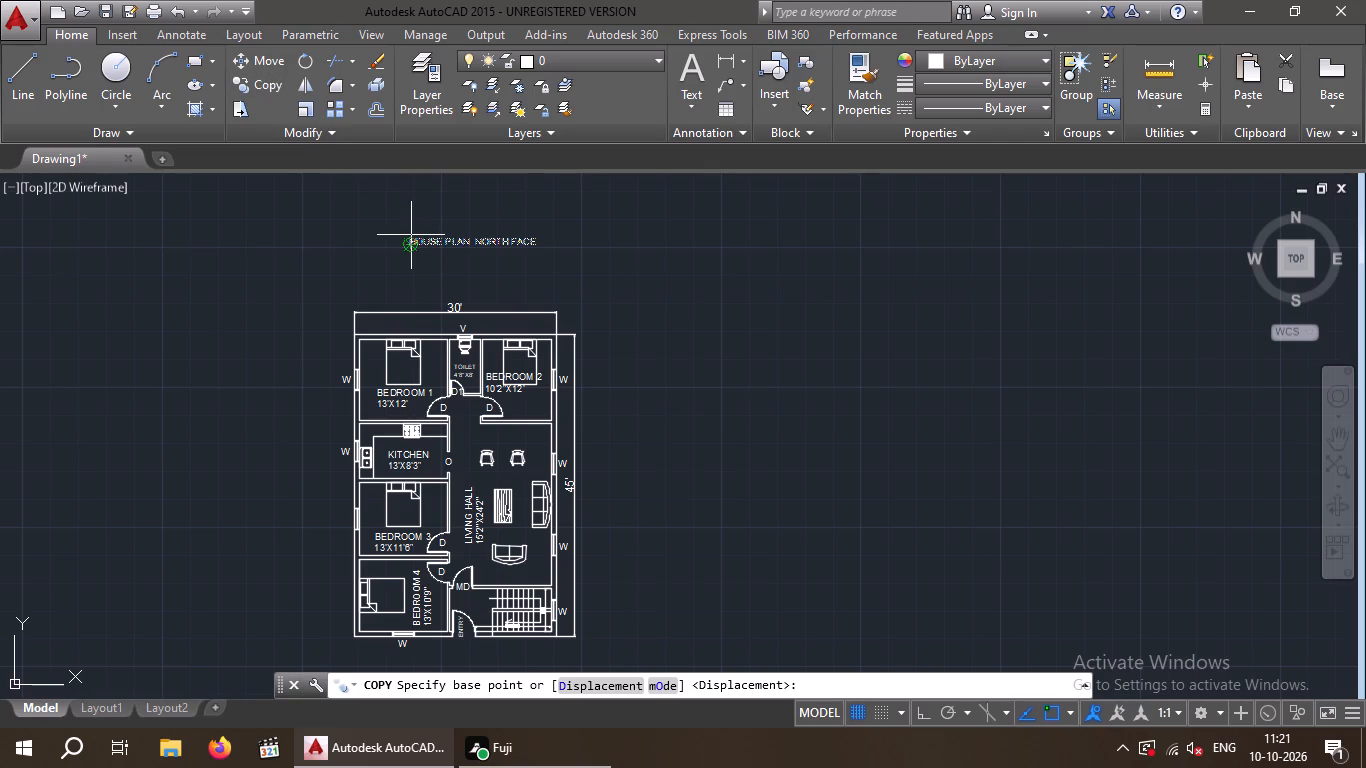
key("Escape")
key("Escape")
Move the HOUSE PLAN NORTH FACE title closer to the plan, centred just above the 30' overall dimension.
left_click_drag(571, 223, 465, 225)
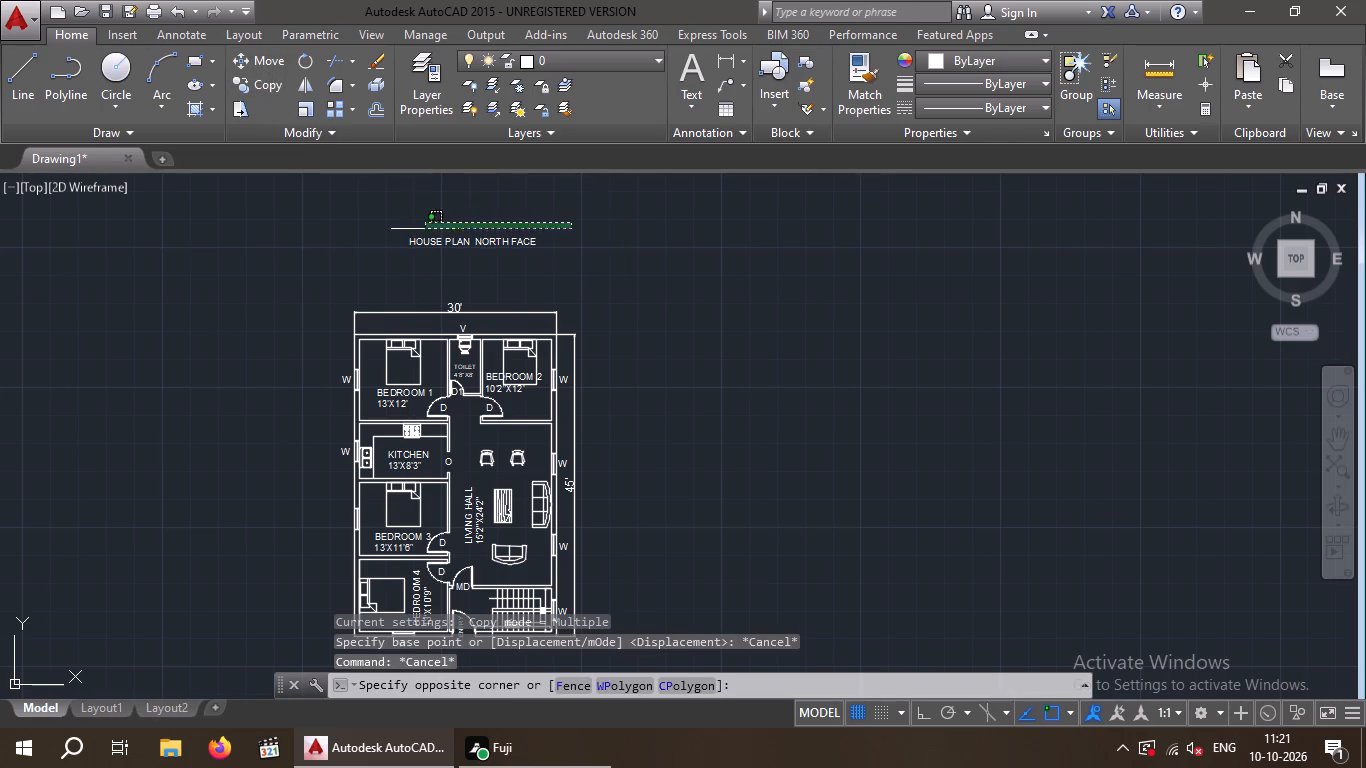
left_click(389, 256)
left_click(265, 62)
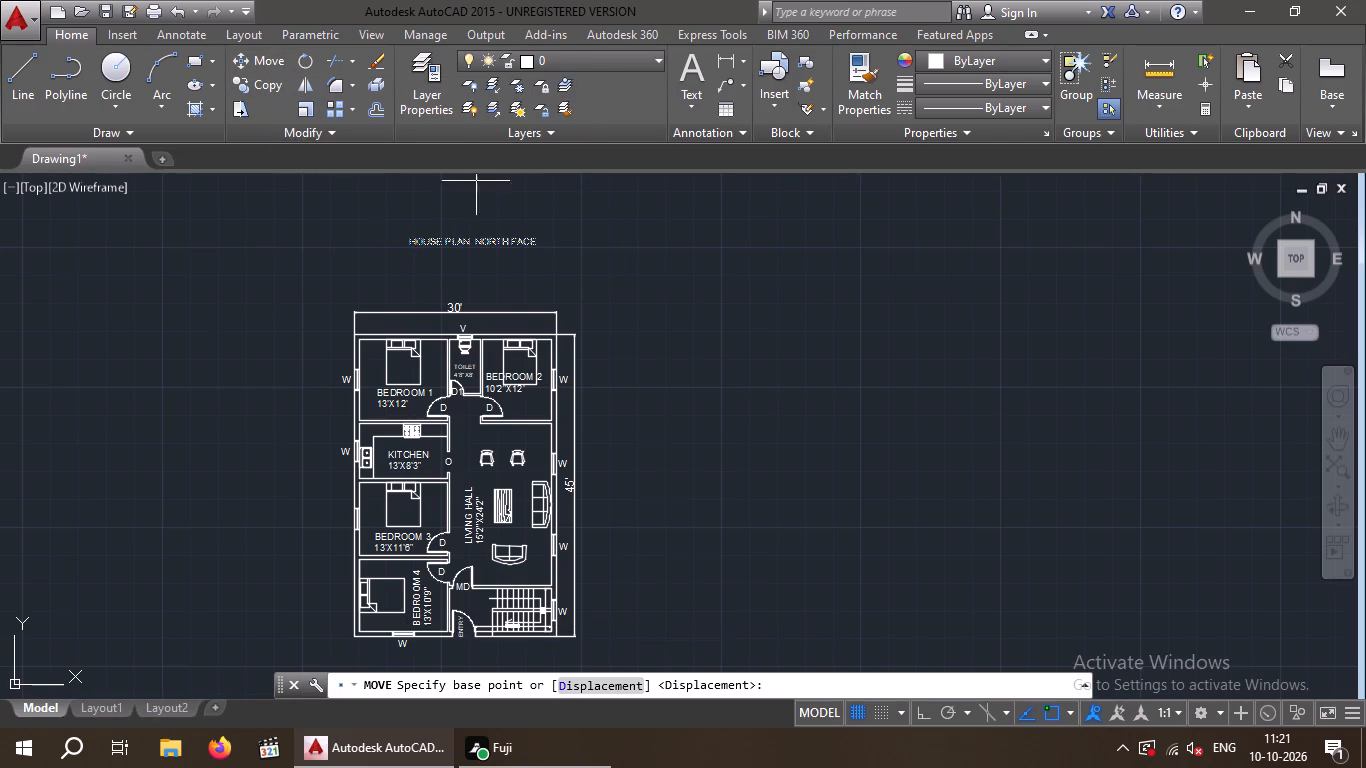
left_click(406, 244)
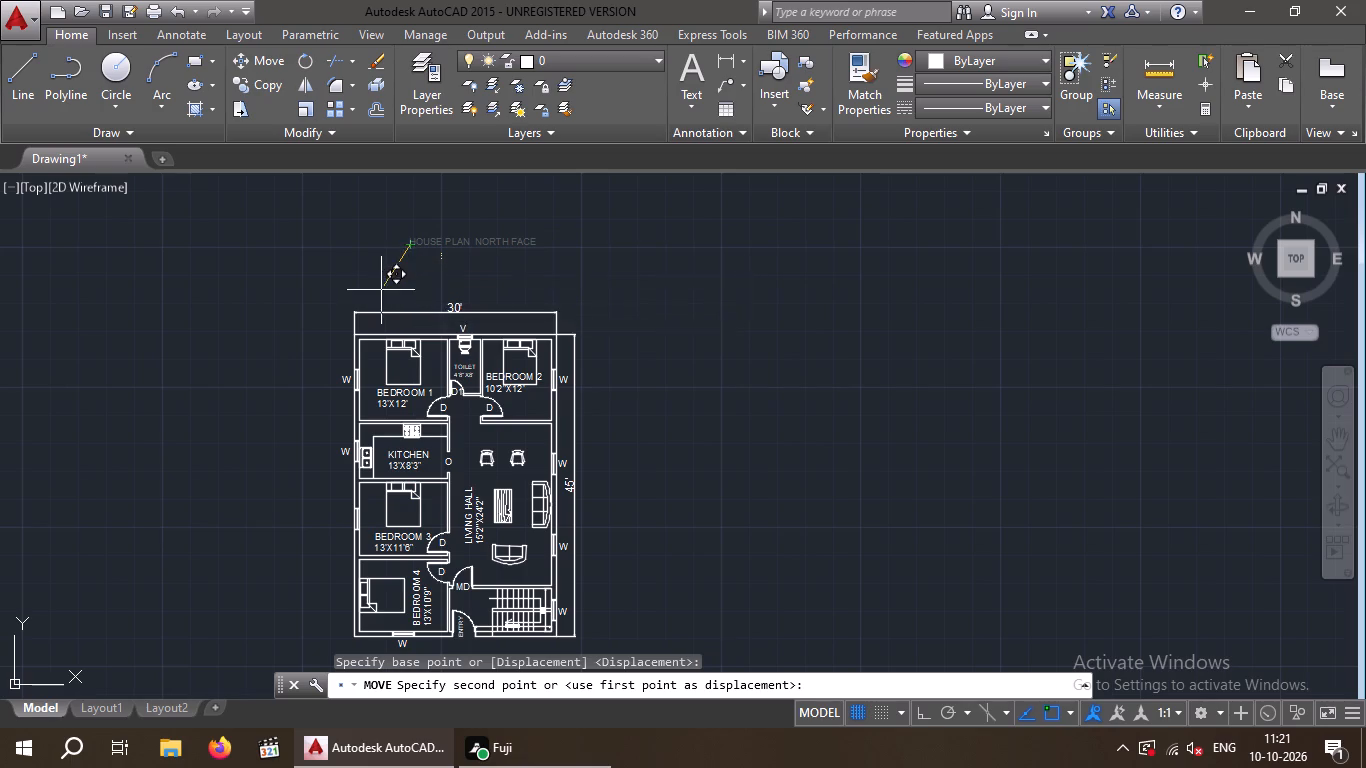
left_click(391, 273)
key("Escape")
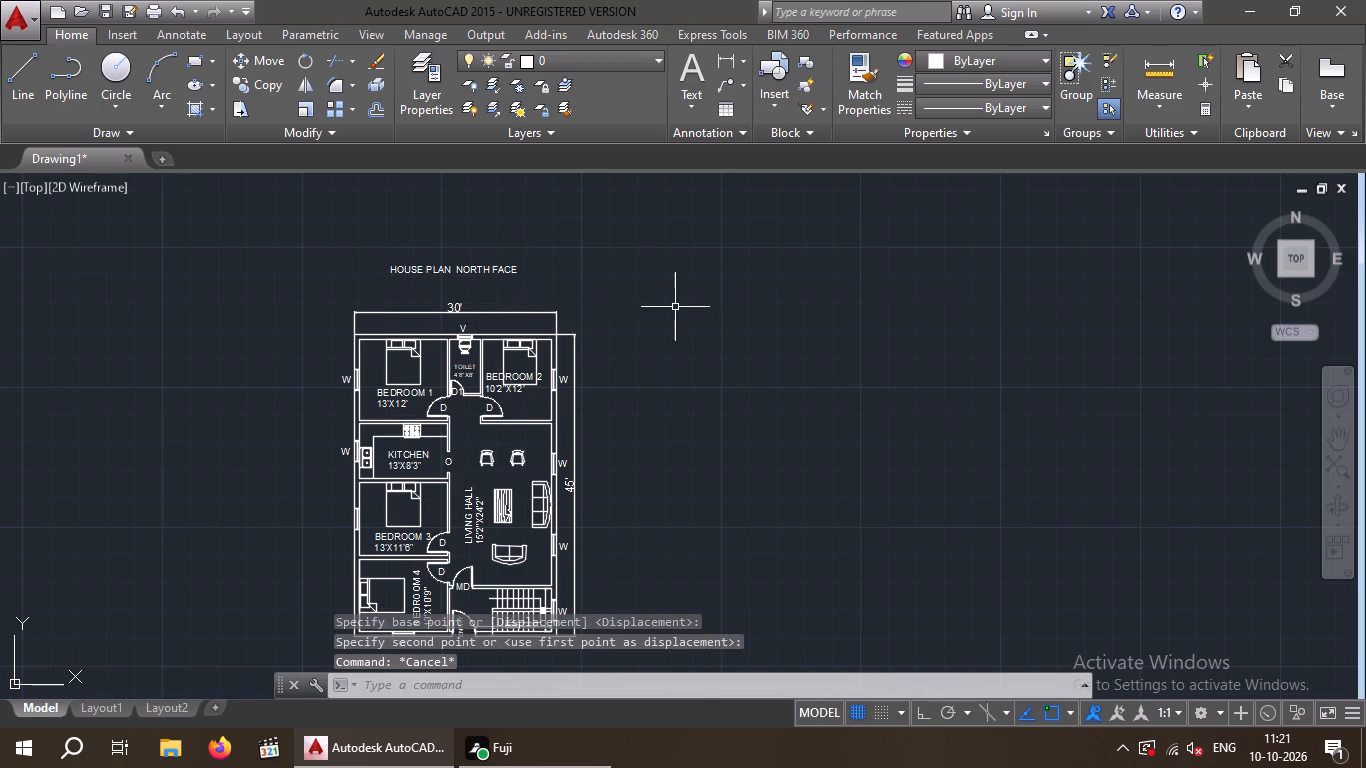
Examine the whole floor plan, checking the title's placement against the room labels and overall dimensions.
scroll(675, 307, "down", 1)
middle_click_drag(673, 308, 574, 281)
key("Escape")
key("Escape")
key("Escape")
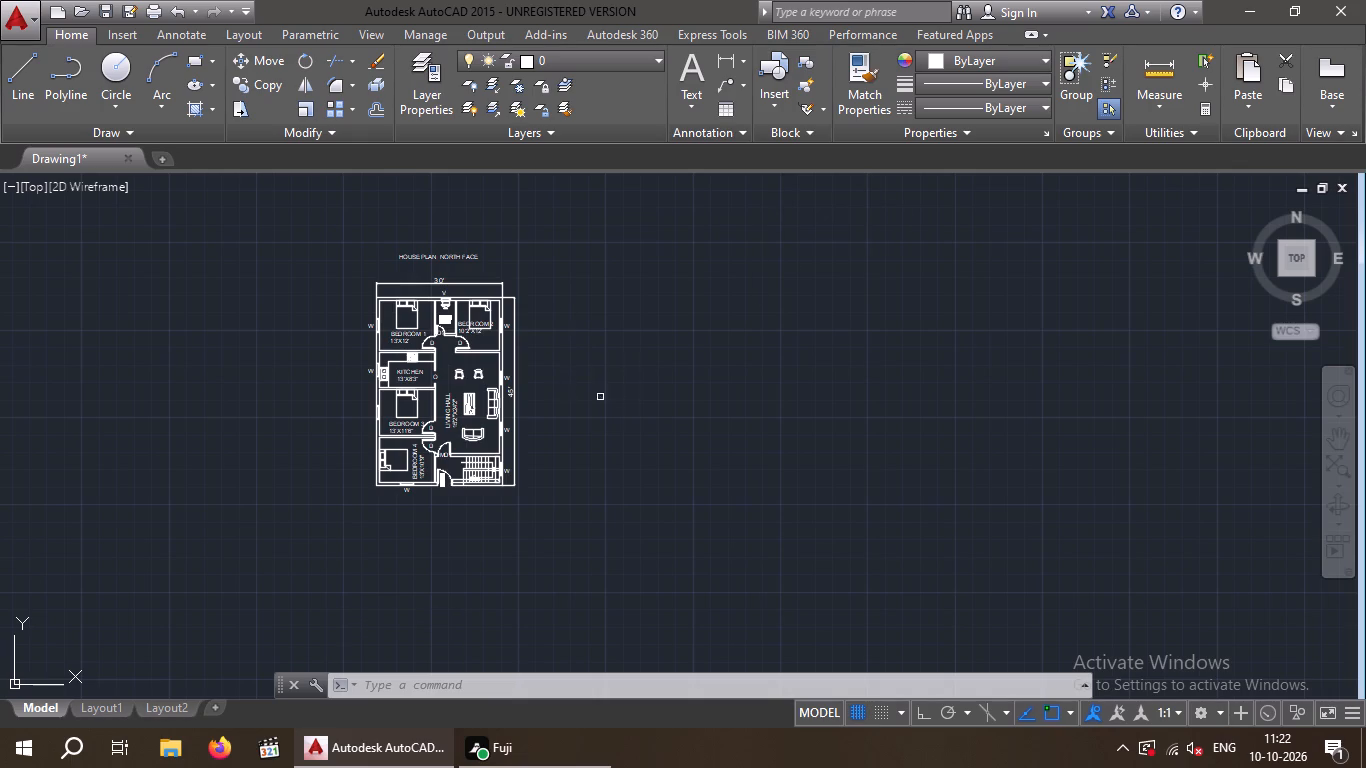
middle_click_drag(466, 424, 555, 470)
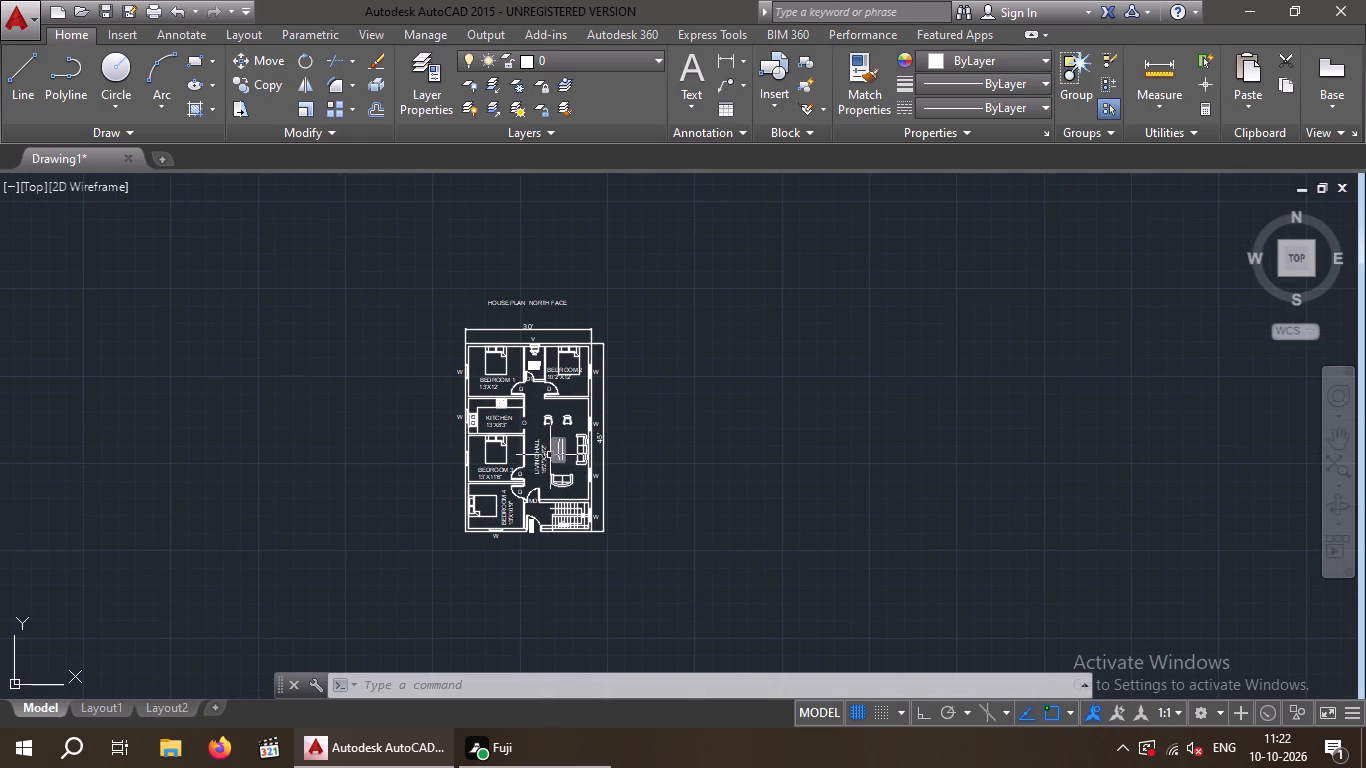
scroll(550, 453, "up", 2)
middle_click_drag(547, 450, 443, 479)
scroll(547, 450, "down", 1)
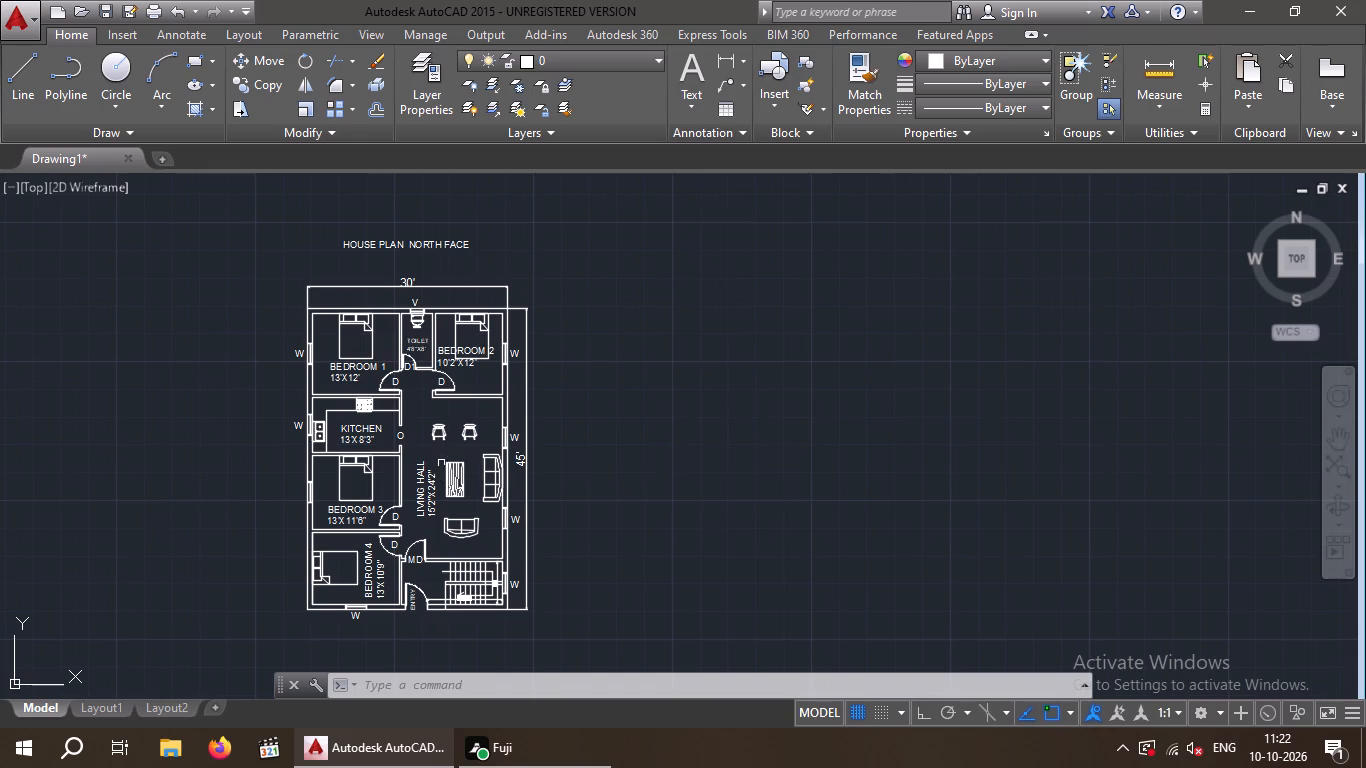
middle_click_drag(450, 460, 571, 460)
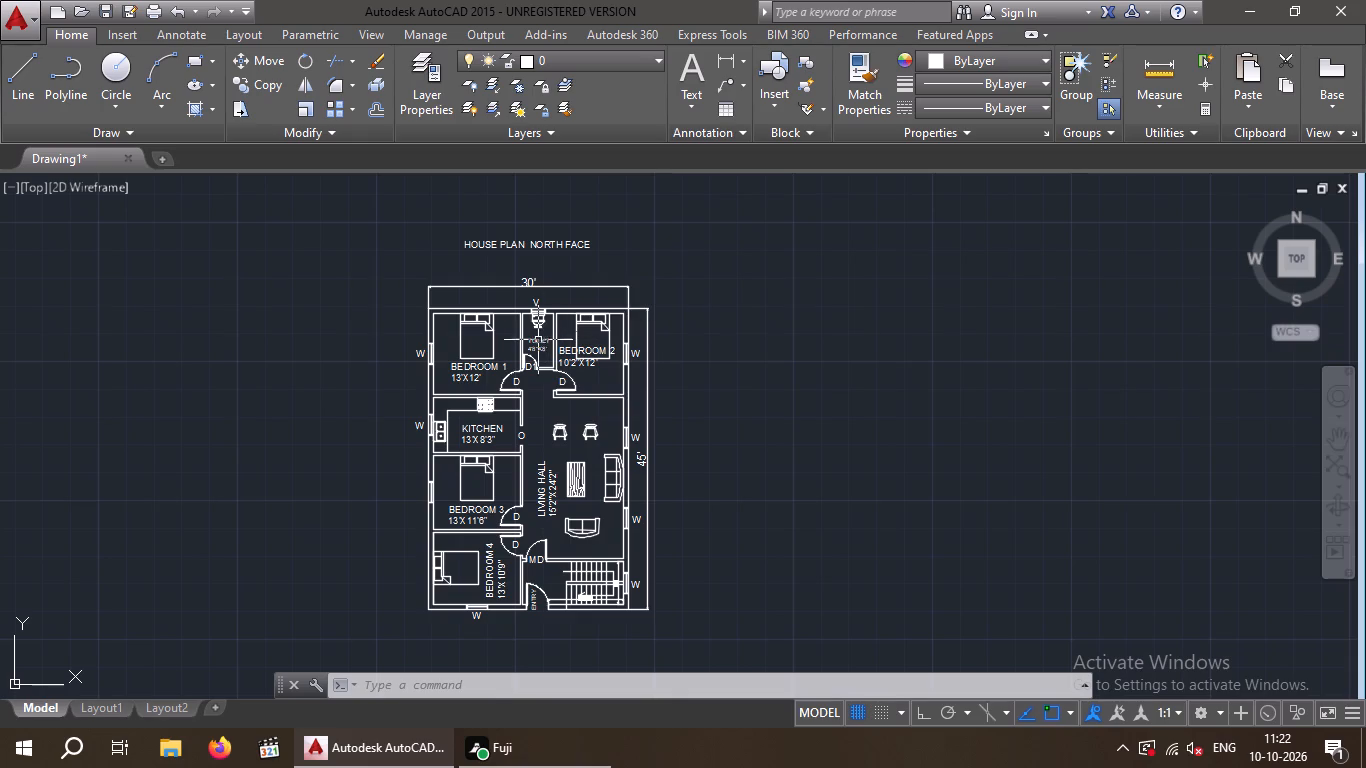
Save the drawing as Drawing1.dwg in AutoCAD 2013 format inside the personally named folder on the Desktop.
key("ctrl+s")
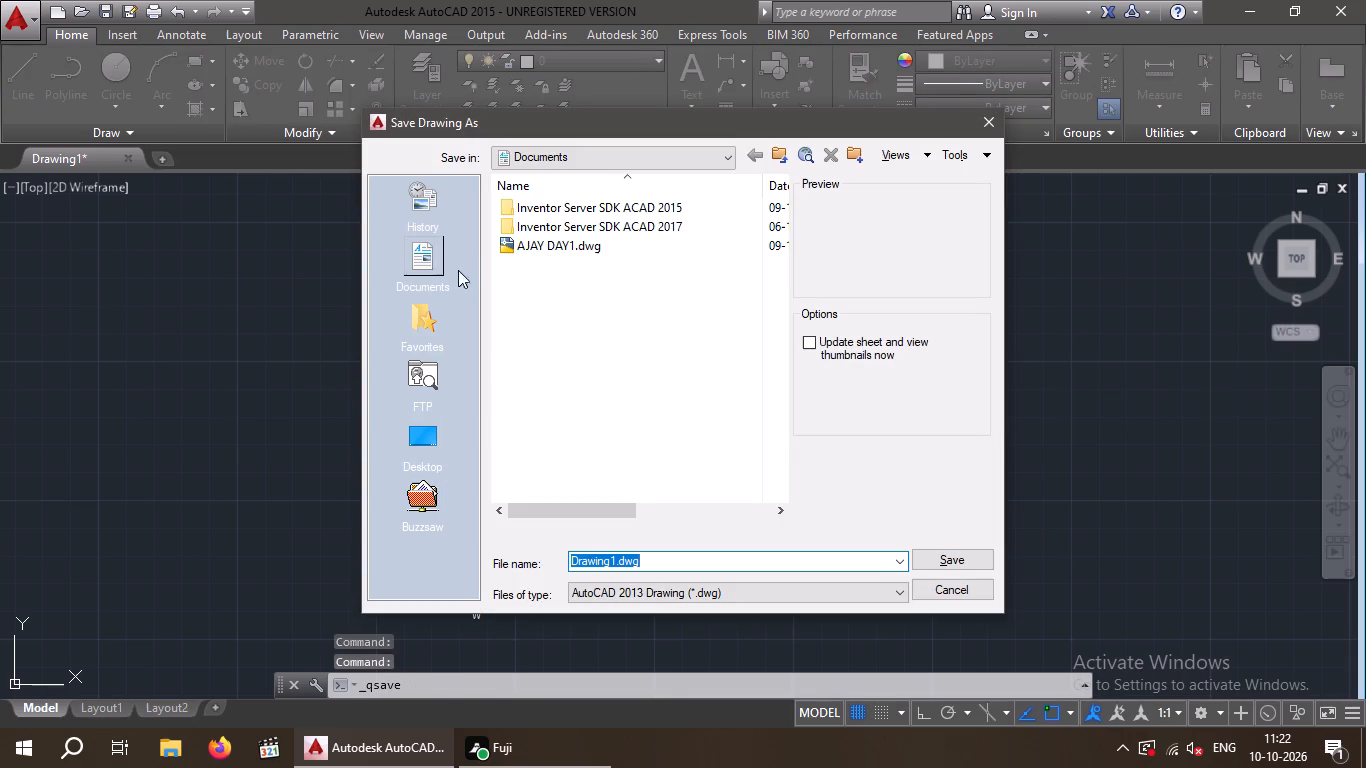
left_click(419, 425)
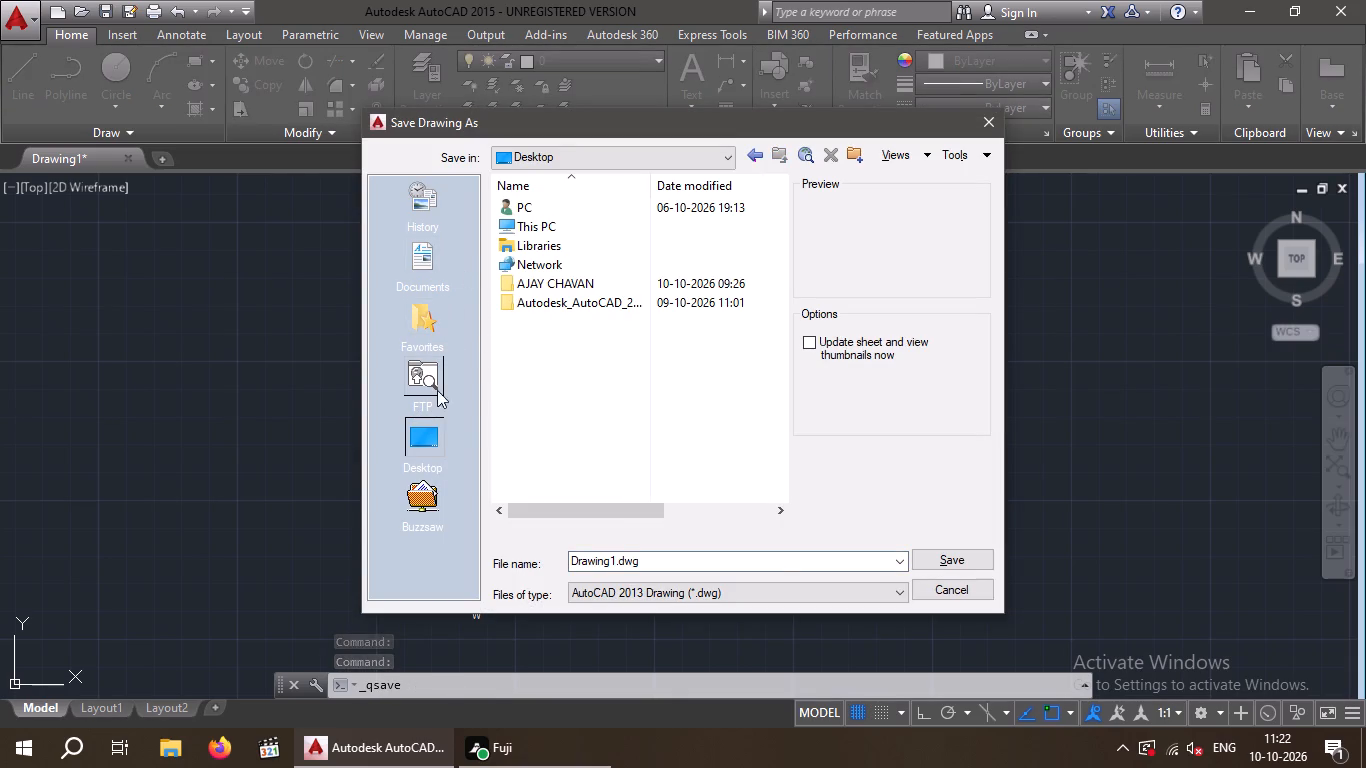
left_click(568, 279)
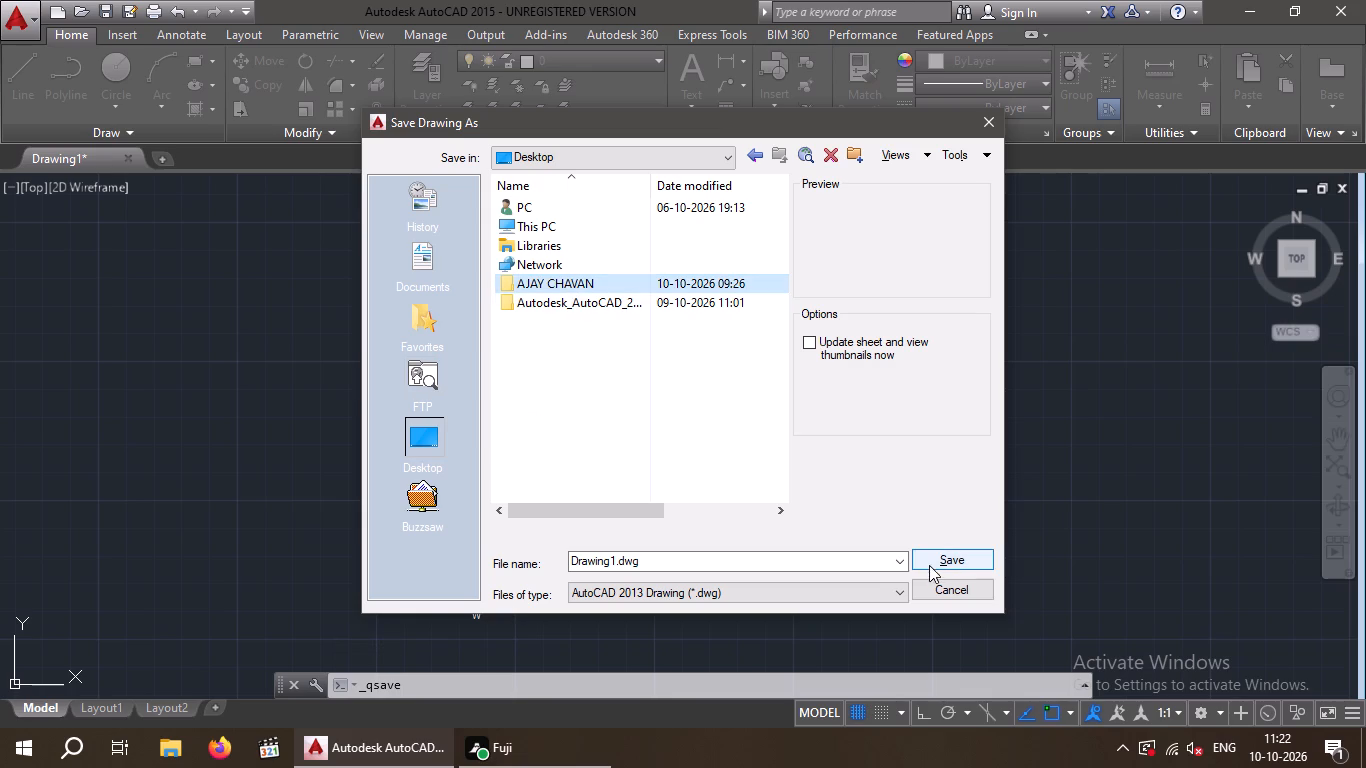
left_click(941, 555)
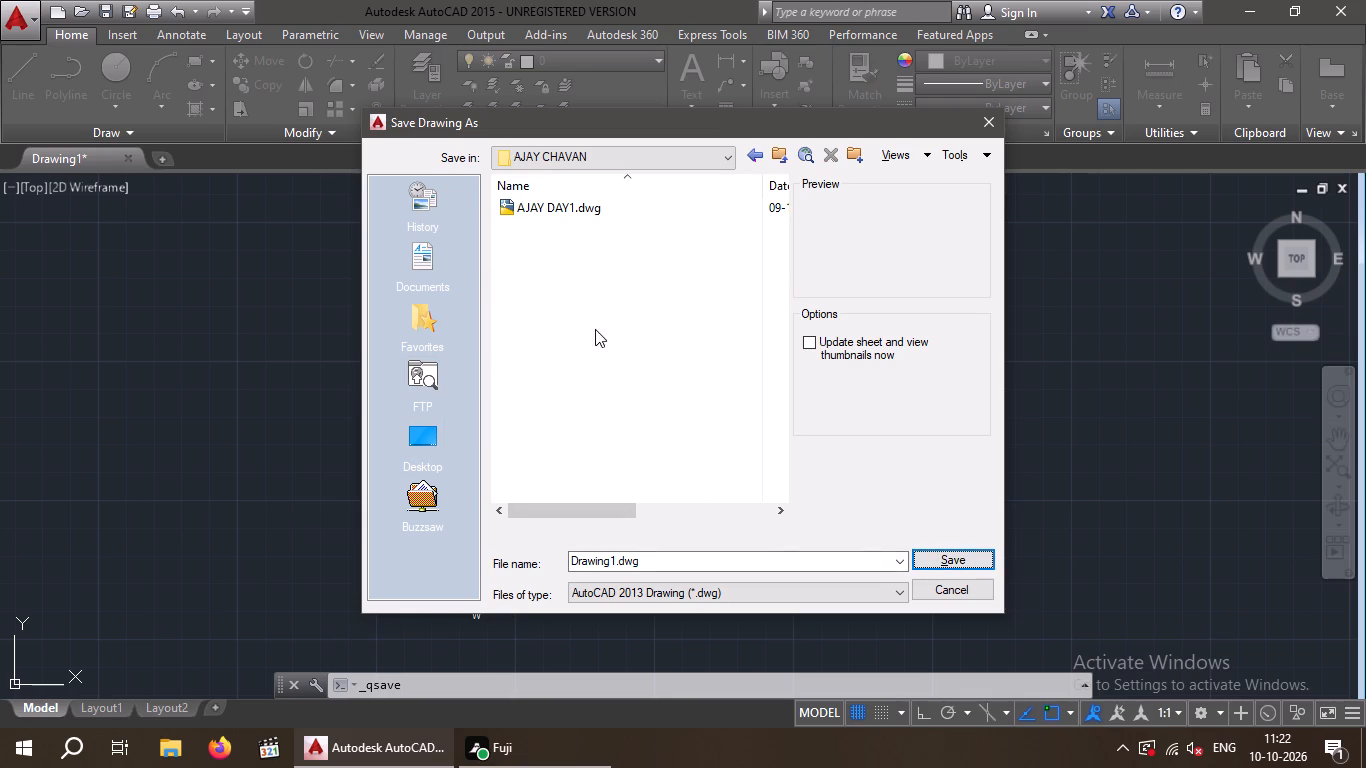
left_click(934, 561)
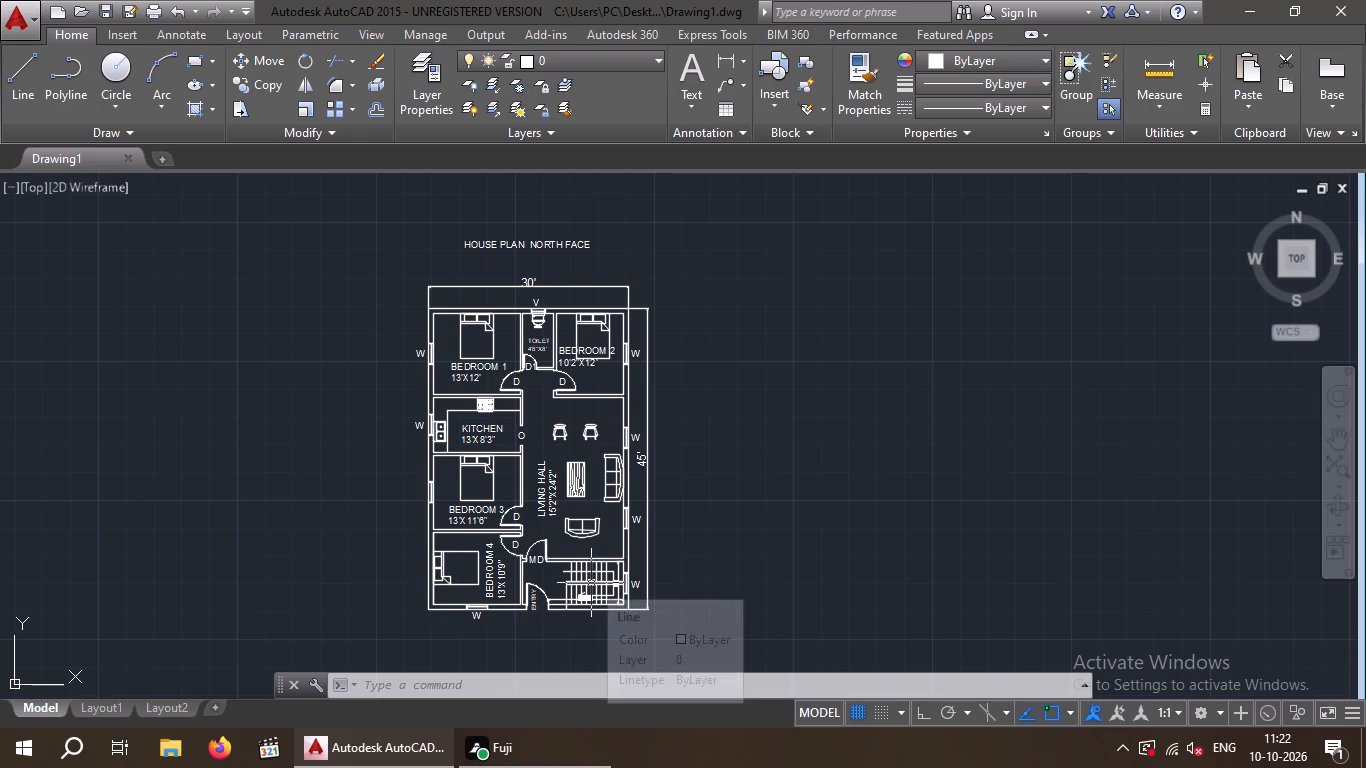
key("ctrl+s")
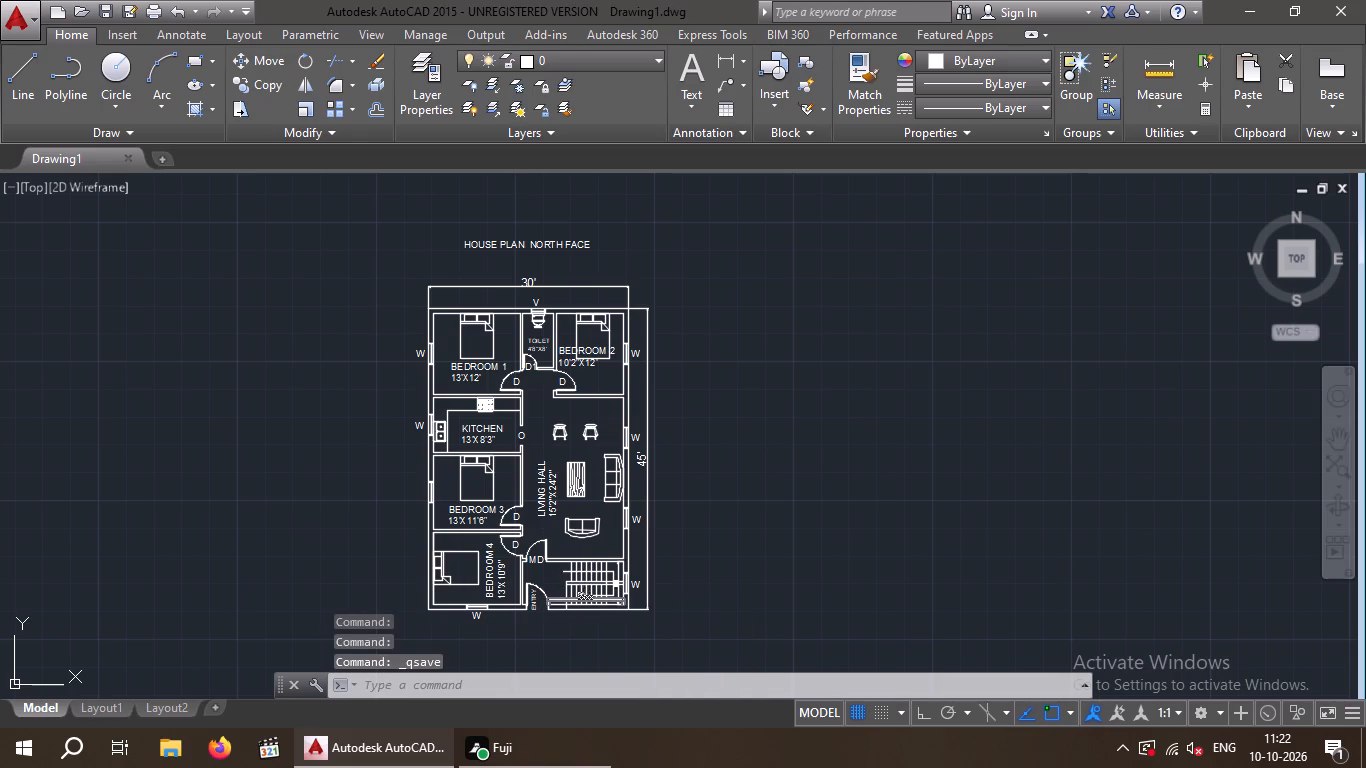
Run the LOGFILEOFF command.
type("LO")
key("g")
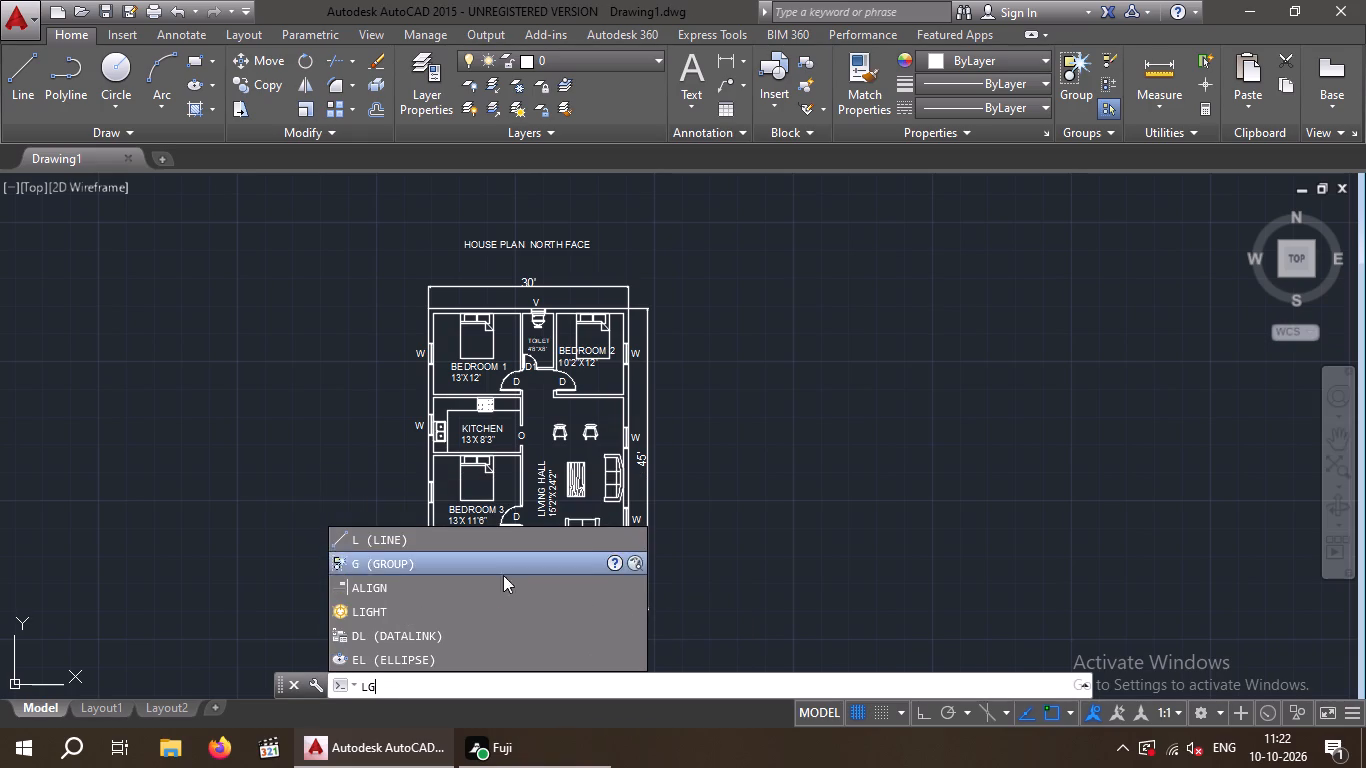
key("f")
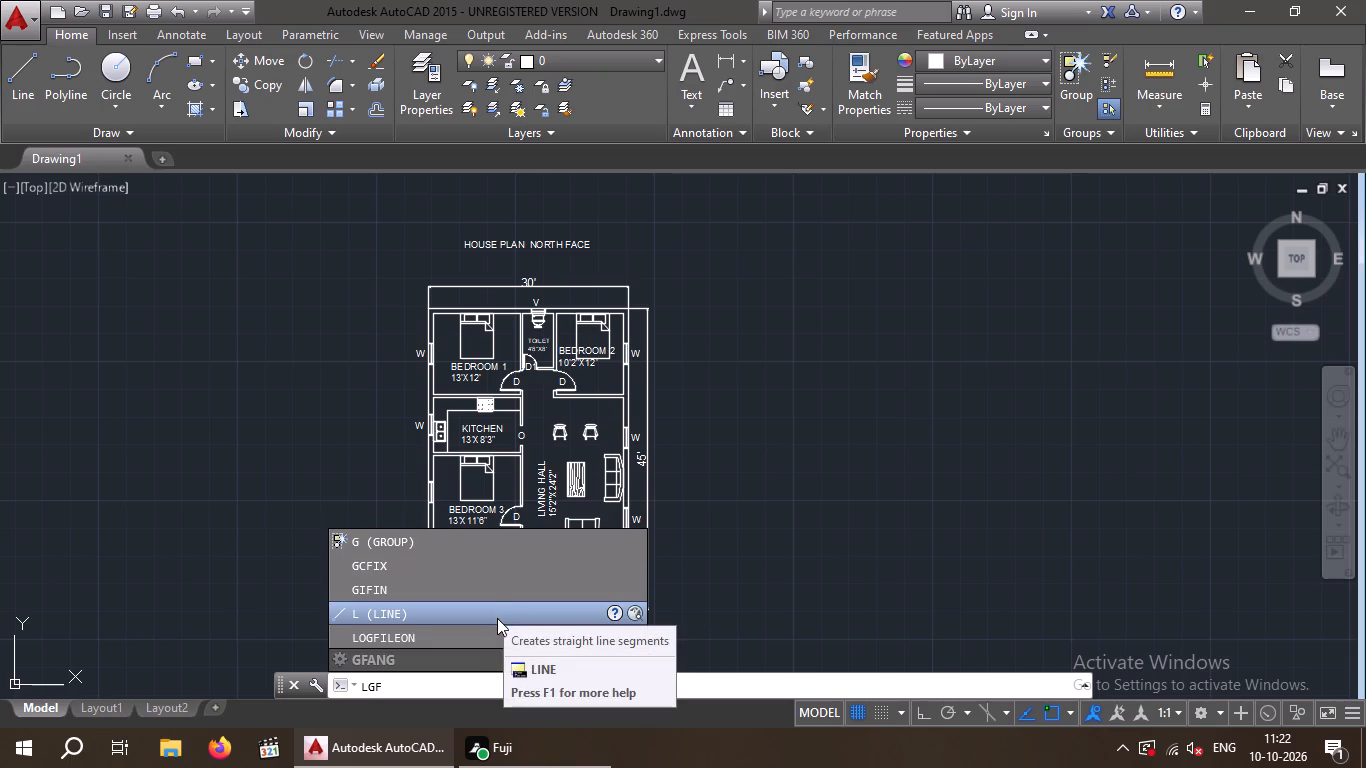
key("BackSpace")
key("BackSpace")
key("o")
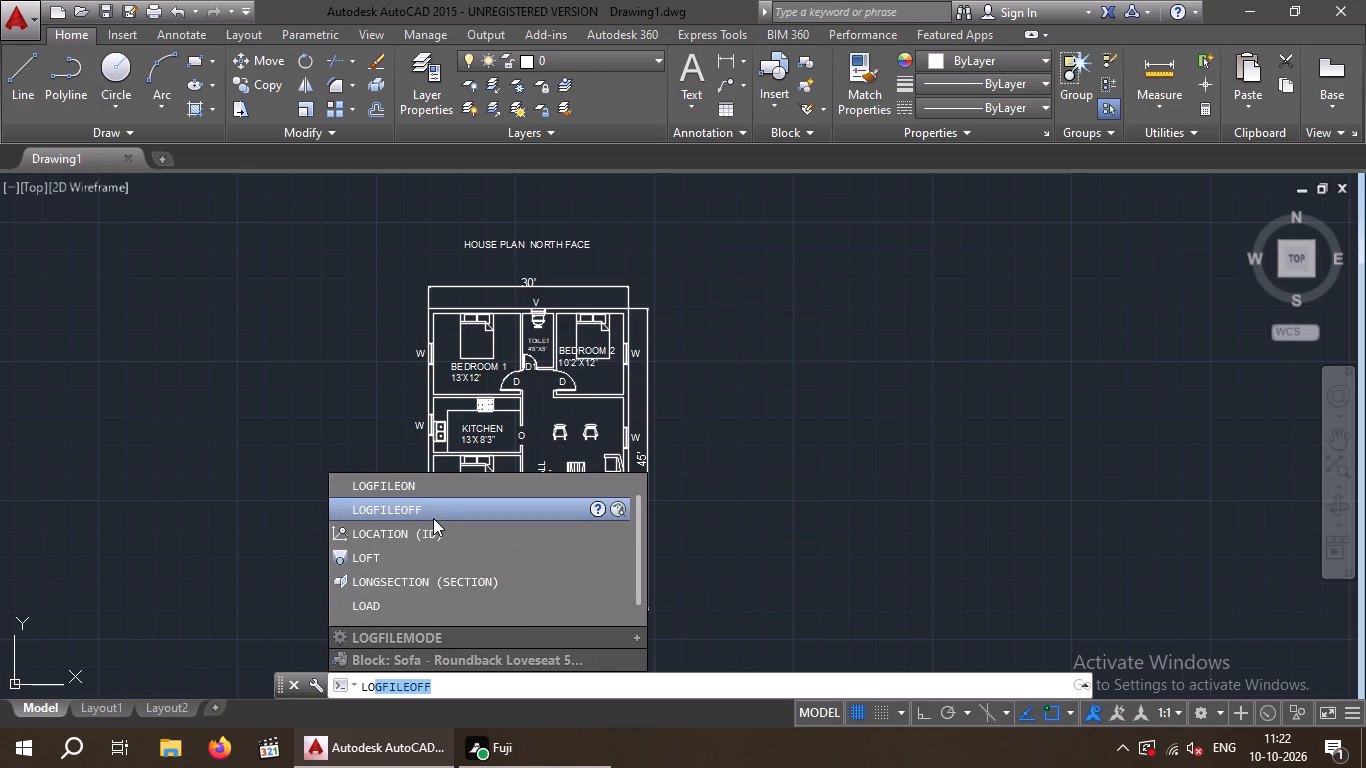
left_click(434, 514)
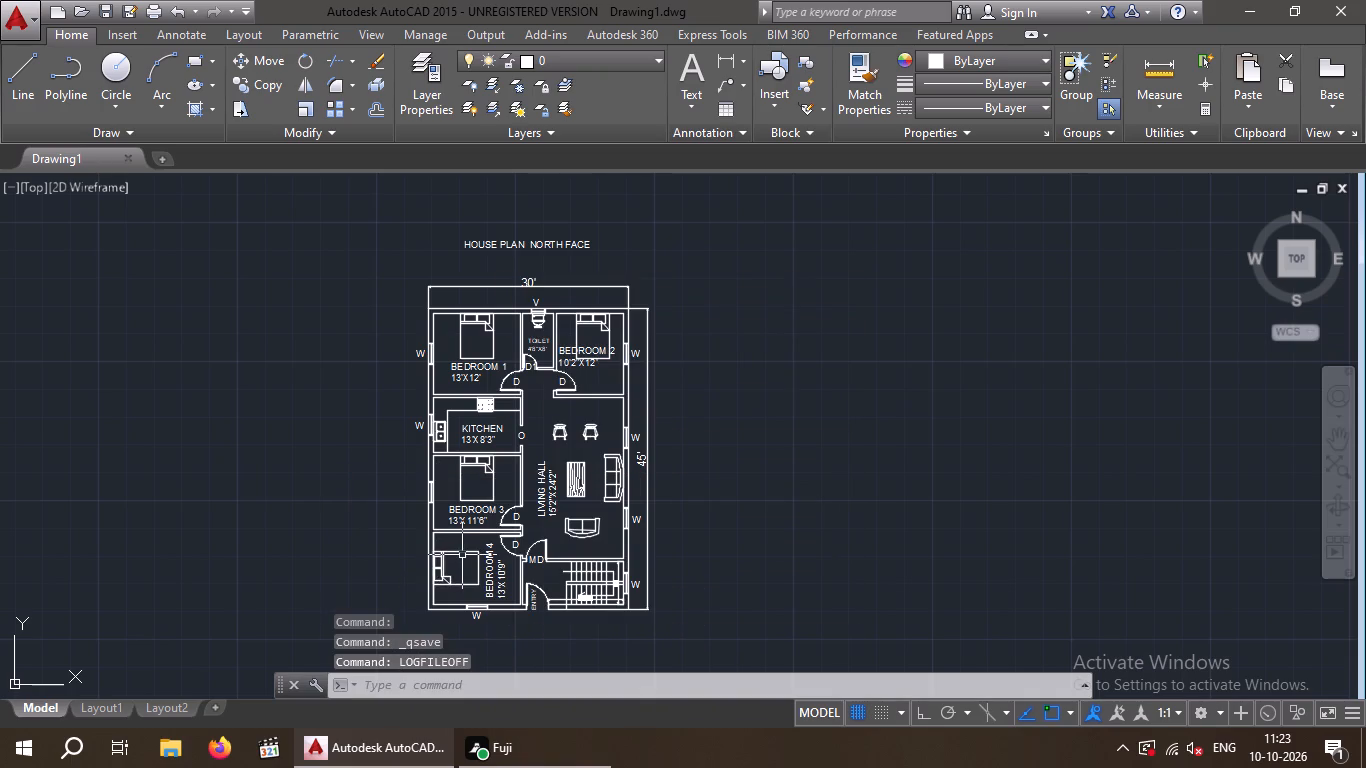
Save the drawing again under its current name, Drawing1.dwg.
key("ctrl+s")
key("ctrl+d")
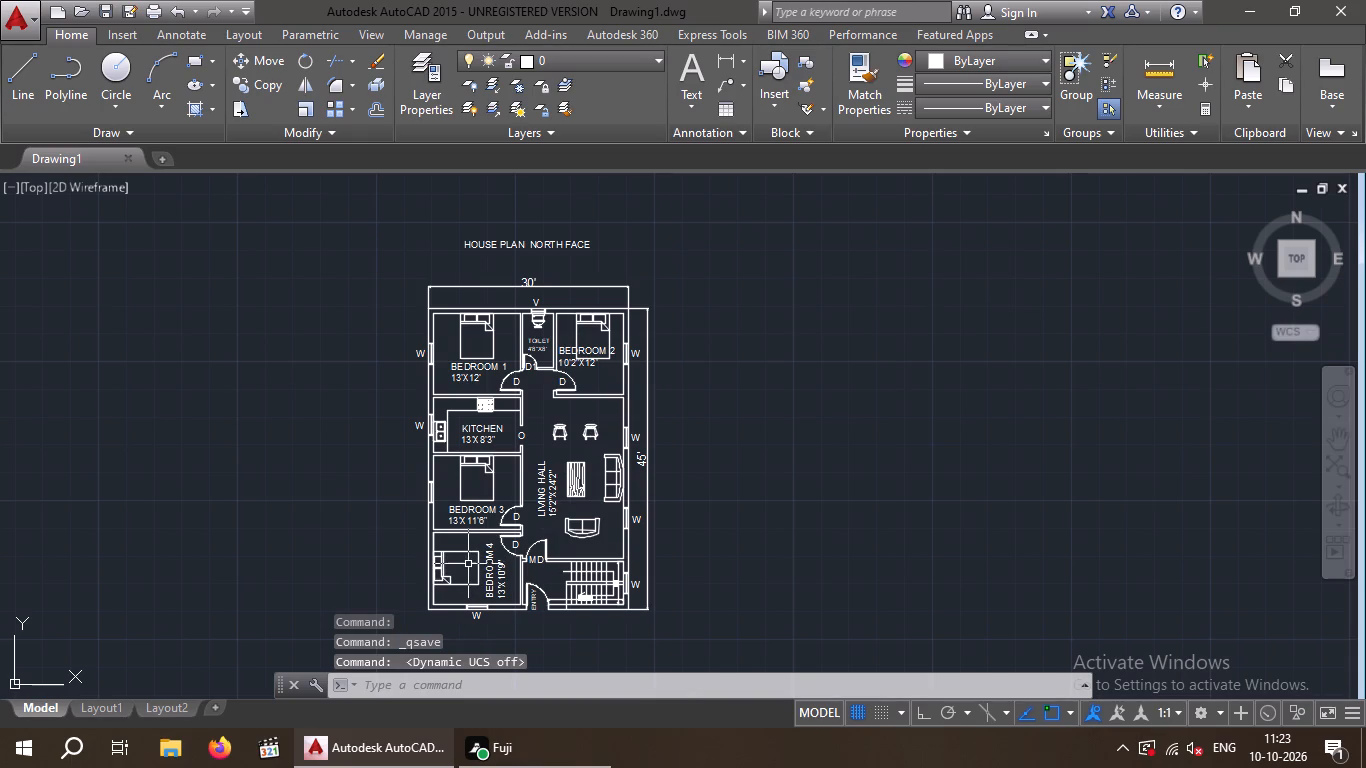
key("ctrl+s")
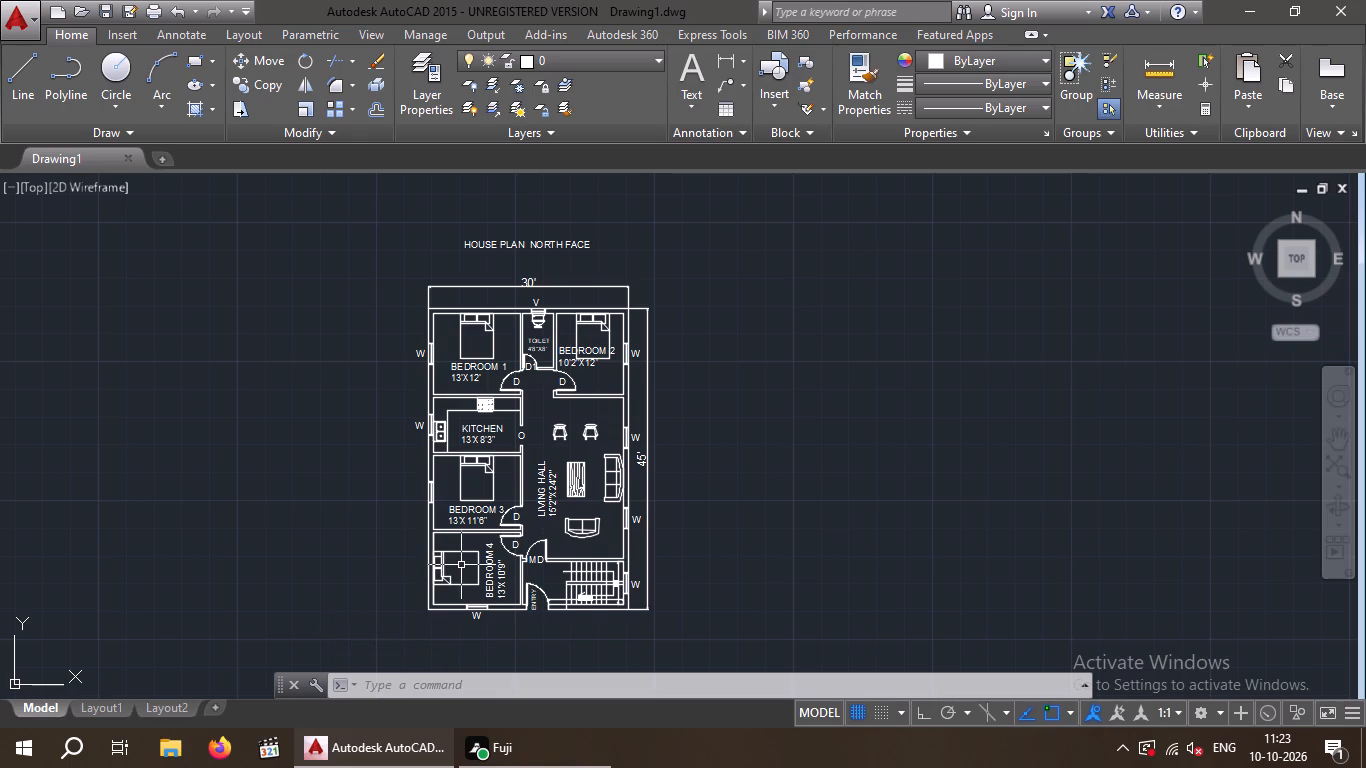
key("ctrl+s")
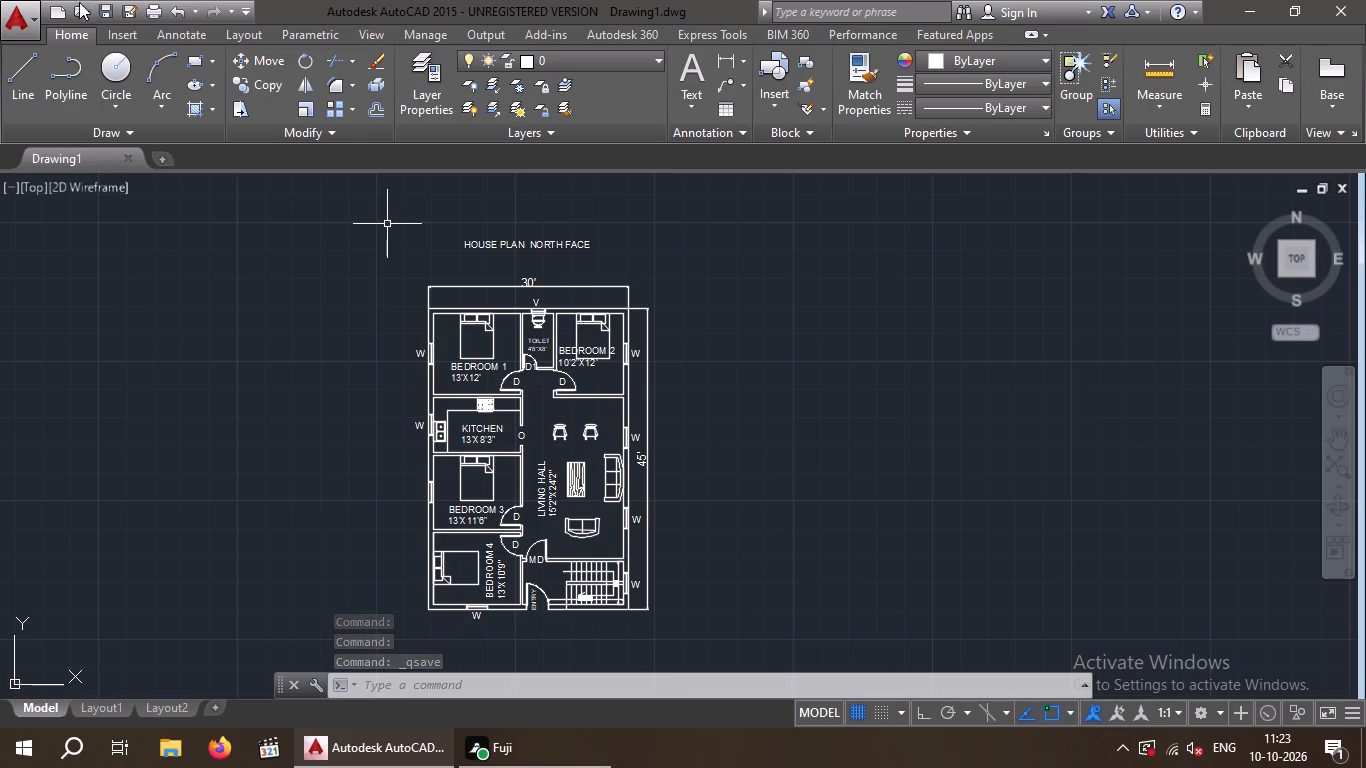
Save a copy of the drawing as Drawing1.dwg in the personally named Desktop folder, replacing the existing file.
left_click(23, 27)
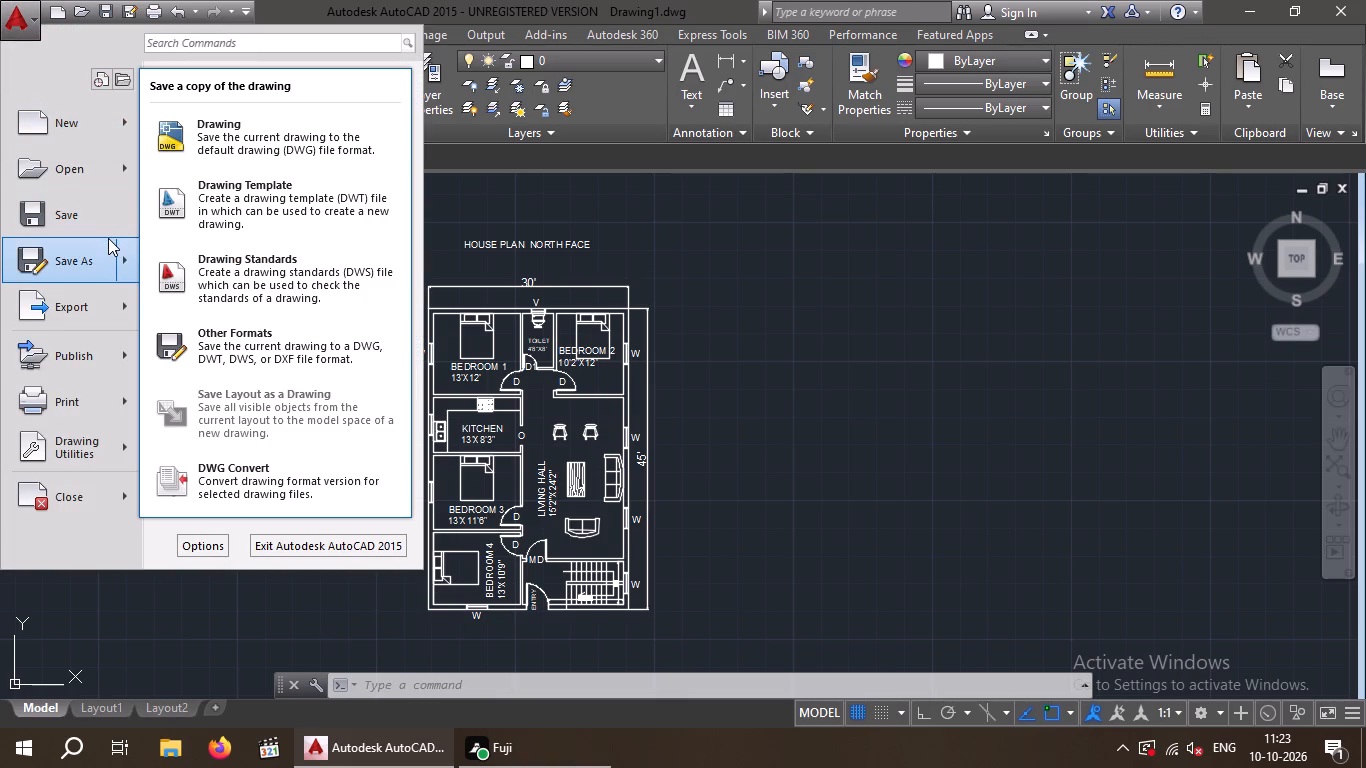
left_click(204, 131)
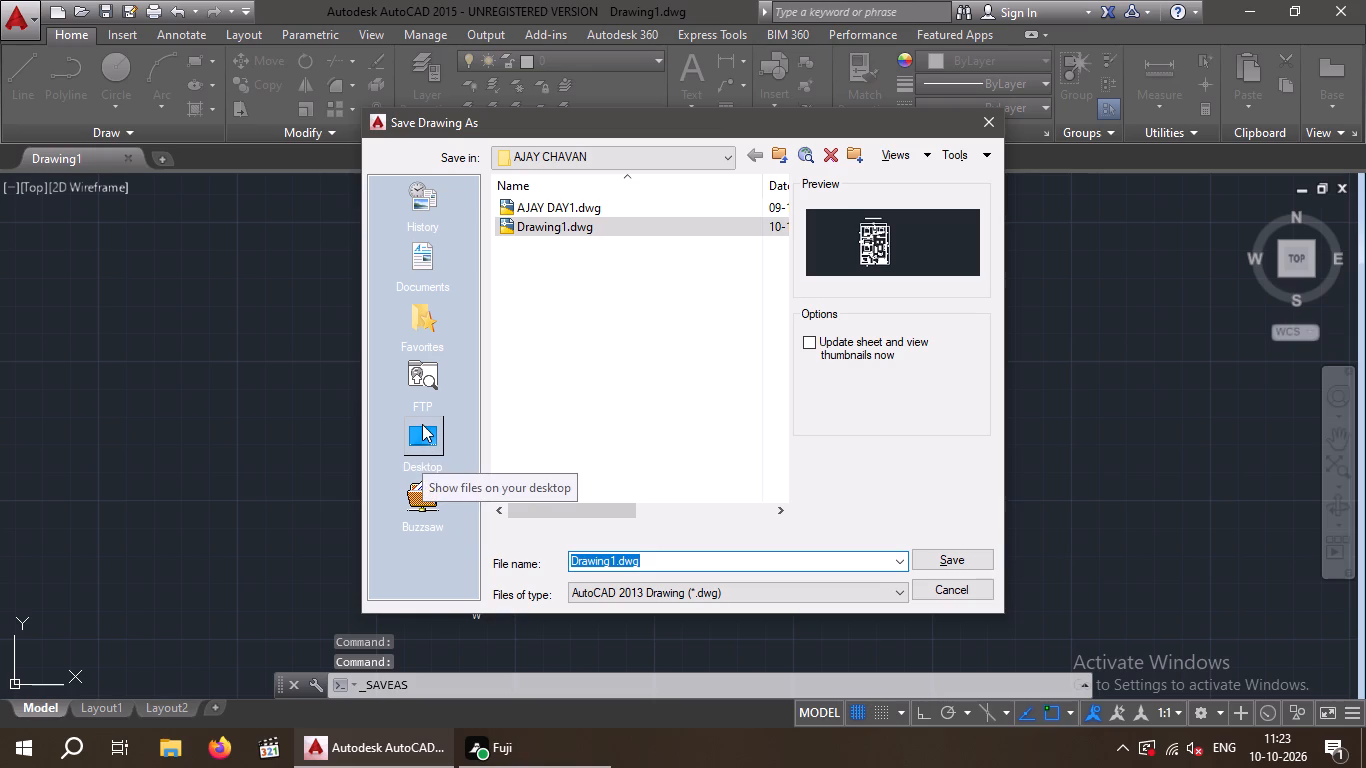
left_click(418, 436)
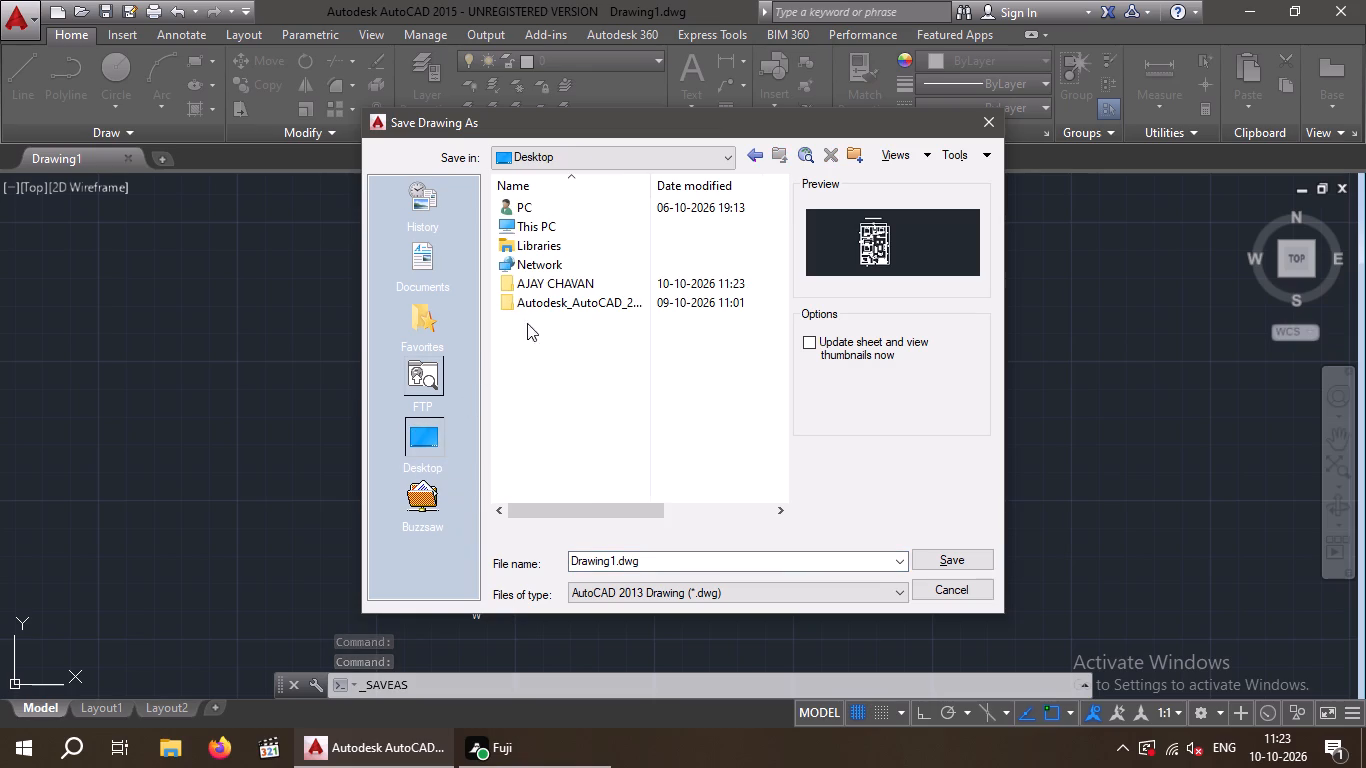
left_click(551, 277)
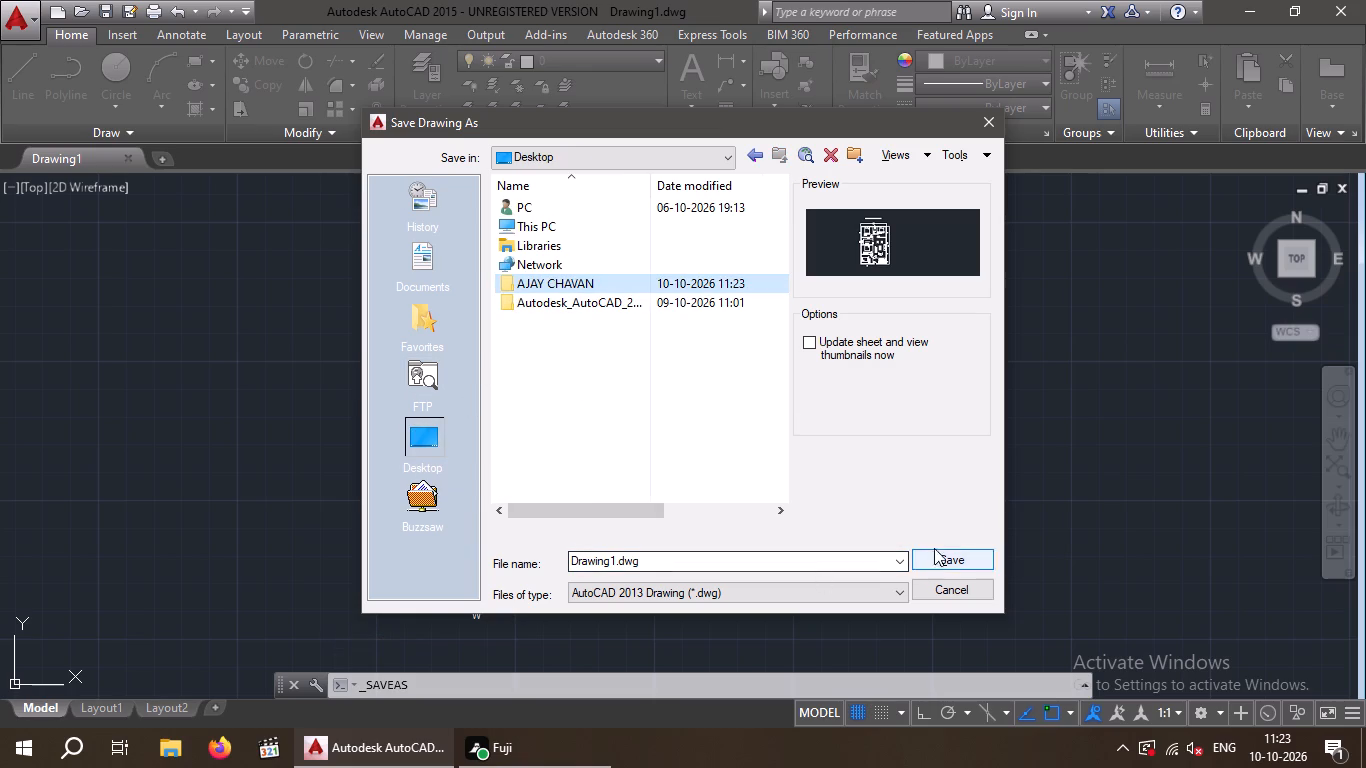
left_click(944, 556)
left_click(940, 562)
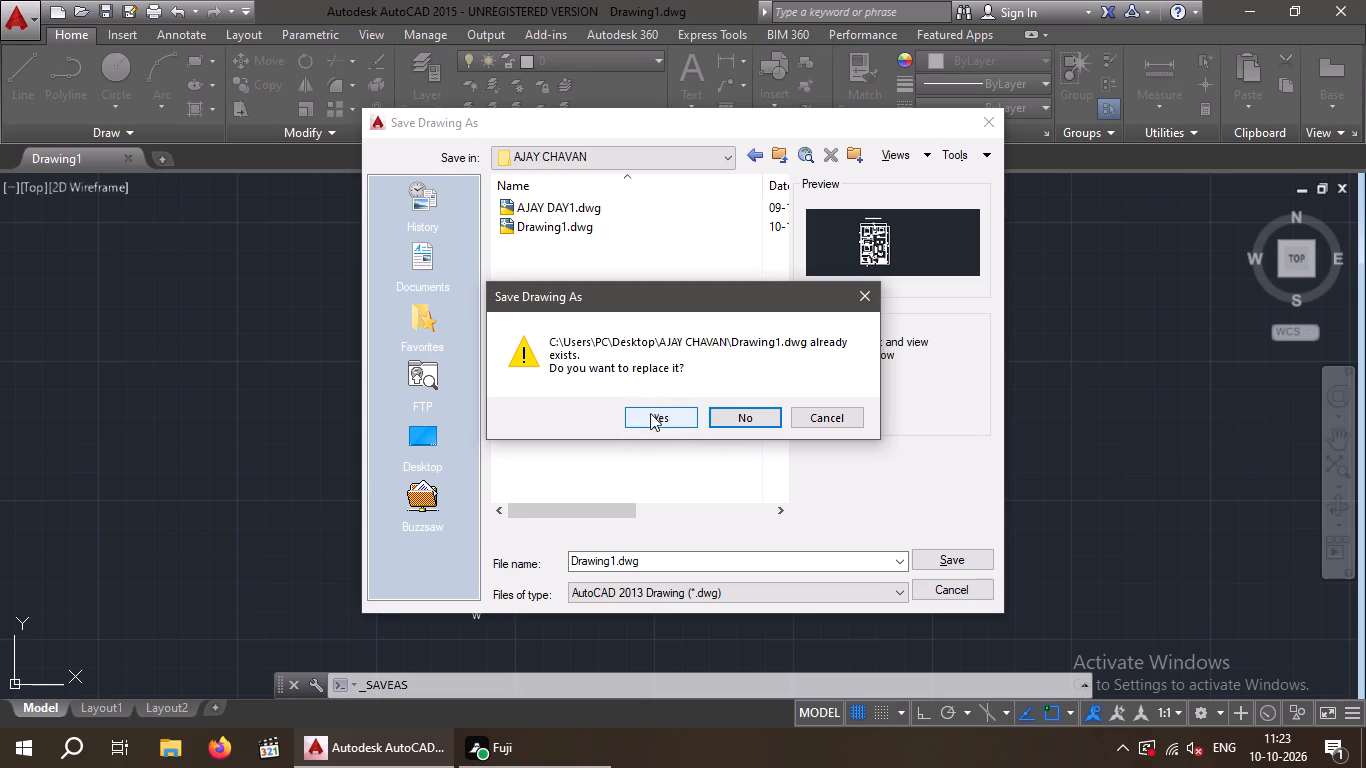
left_click(663, 419)
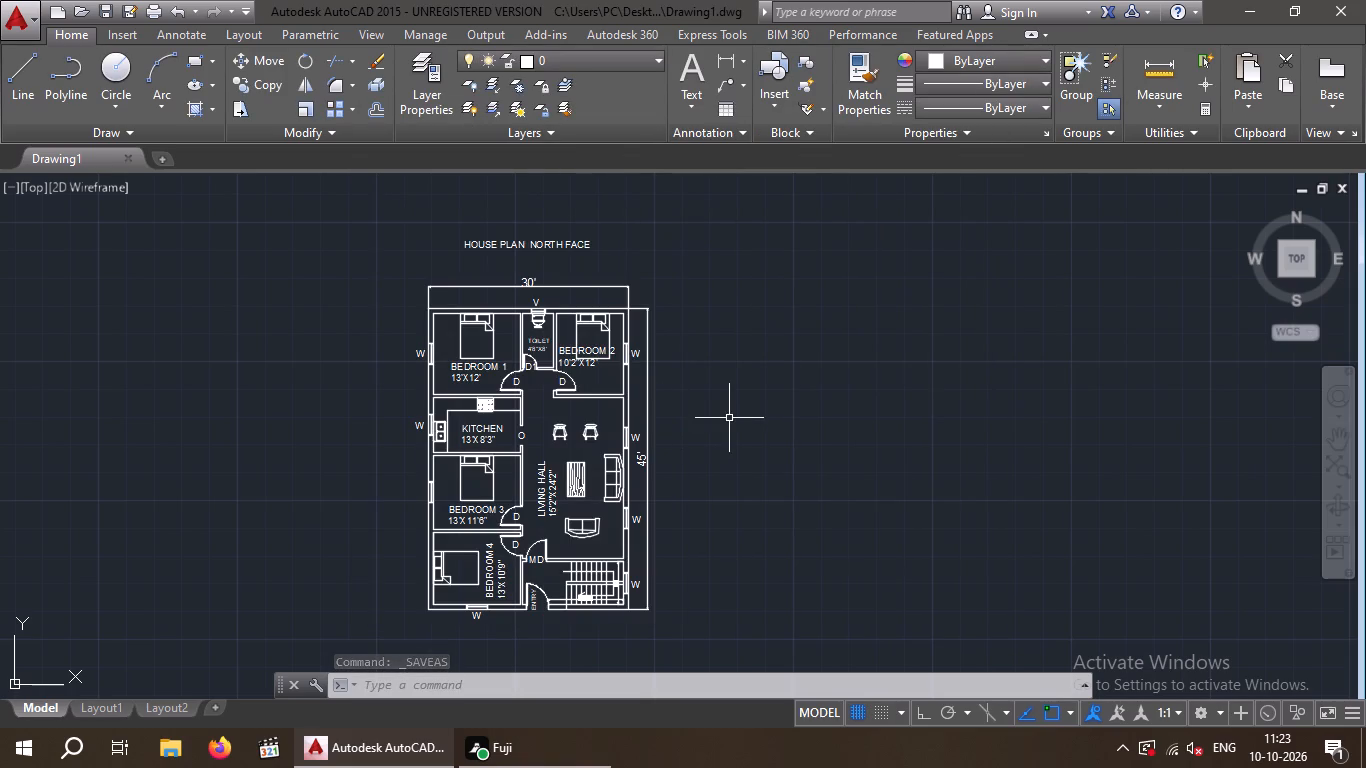
Set up a plot with the previous plot settings, window the whole floor plan including its title and dimensions, and preview it.
key("ctrl+p")
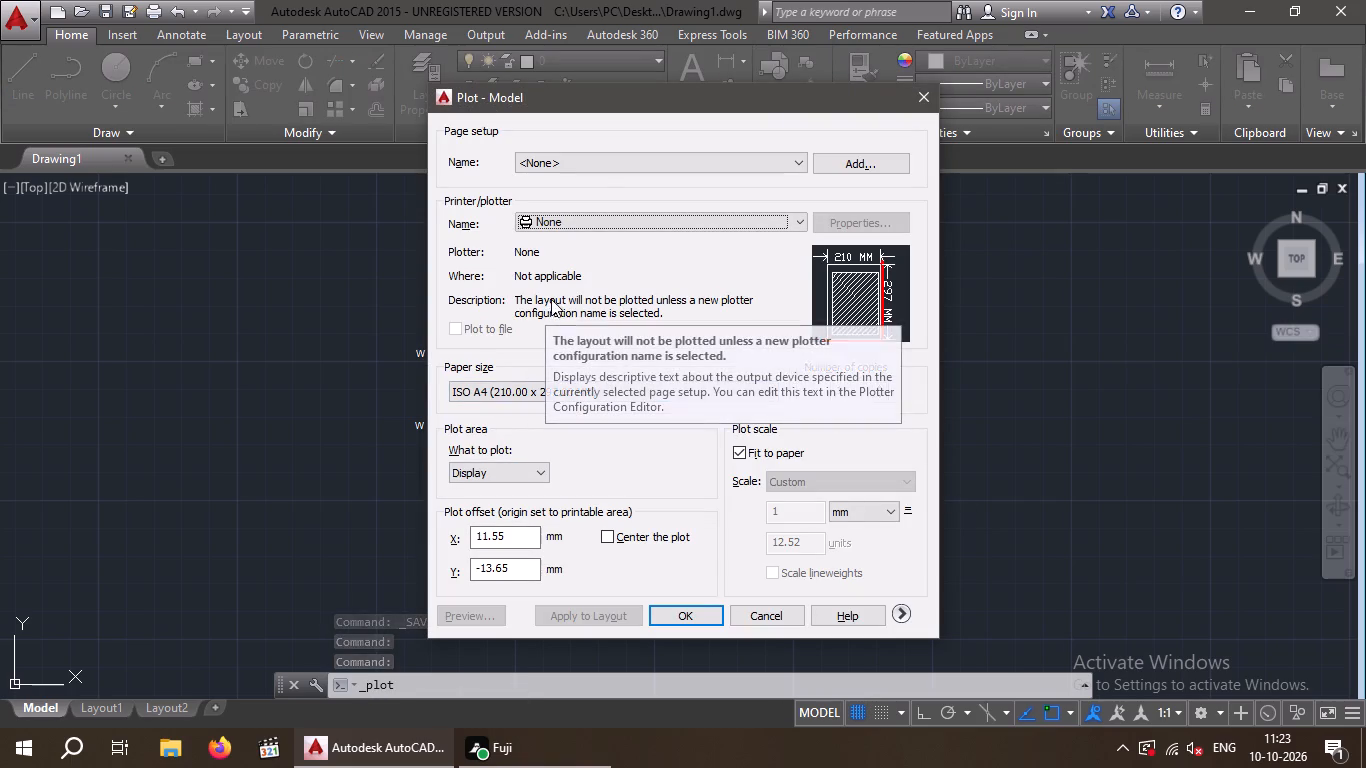
left_click(600, 162)
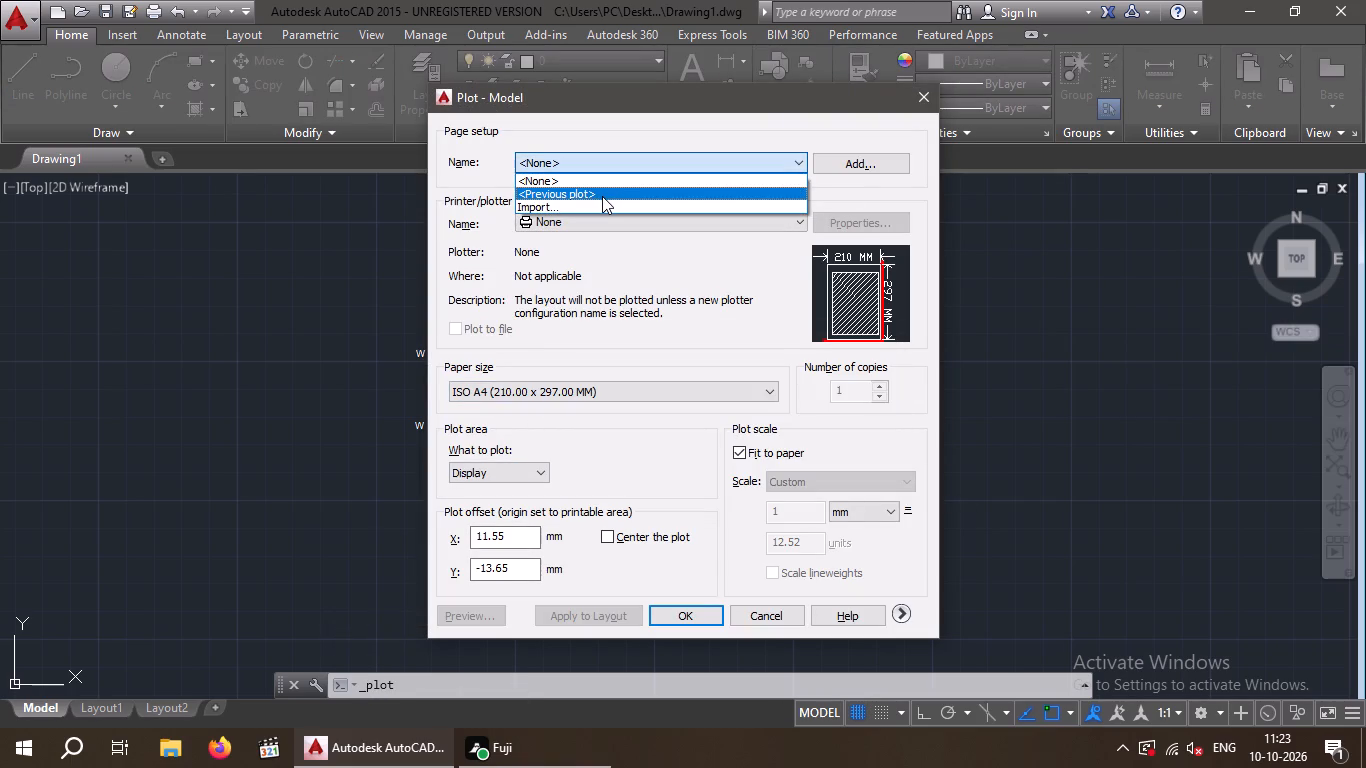
left_click(602, 196)
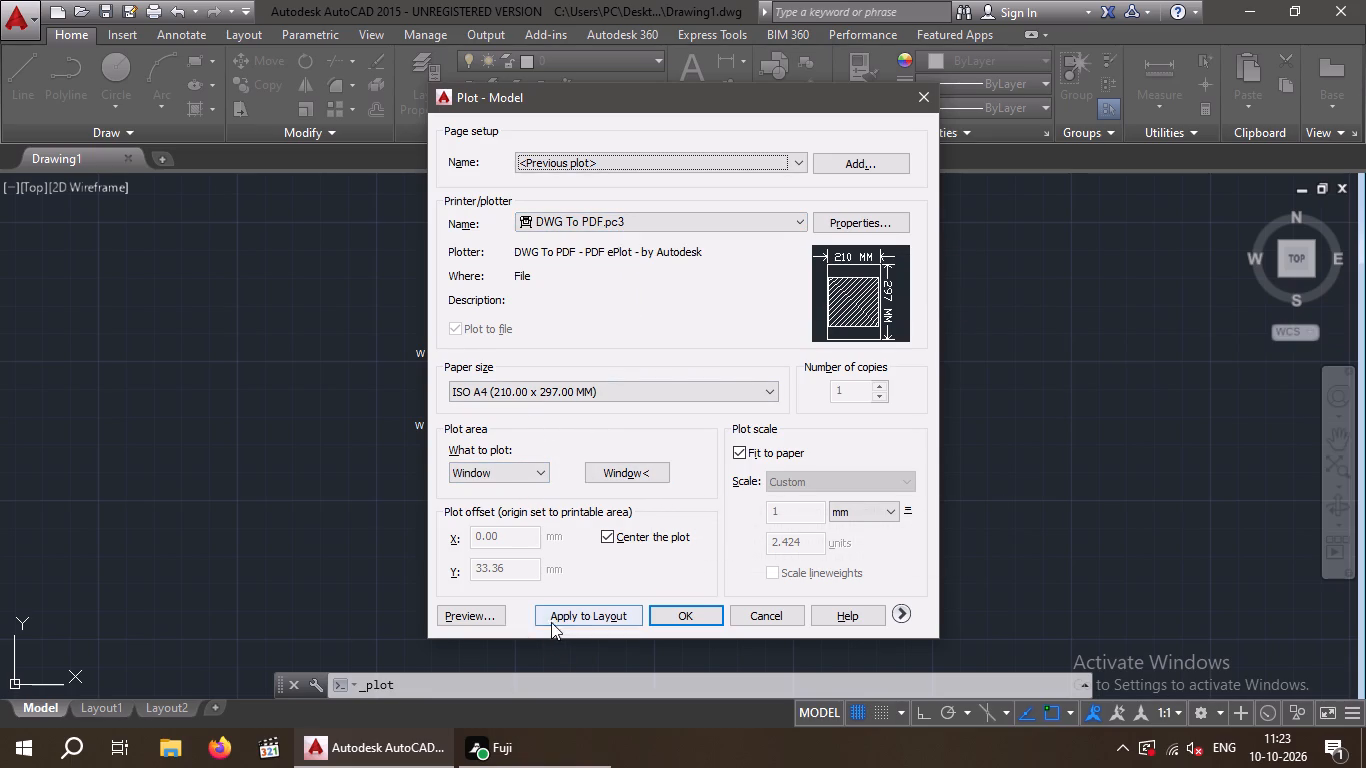
left_click(642, 469)
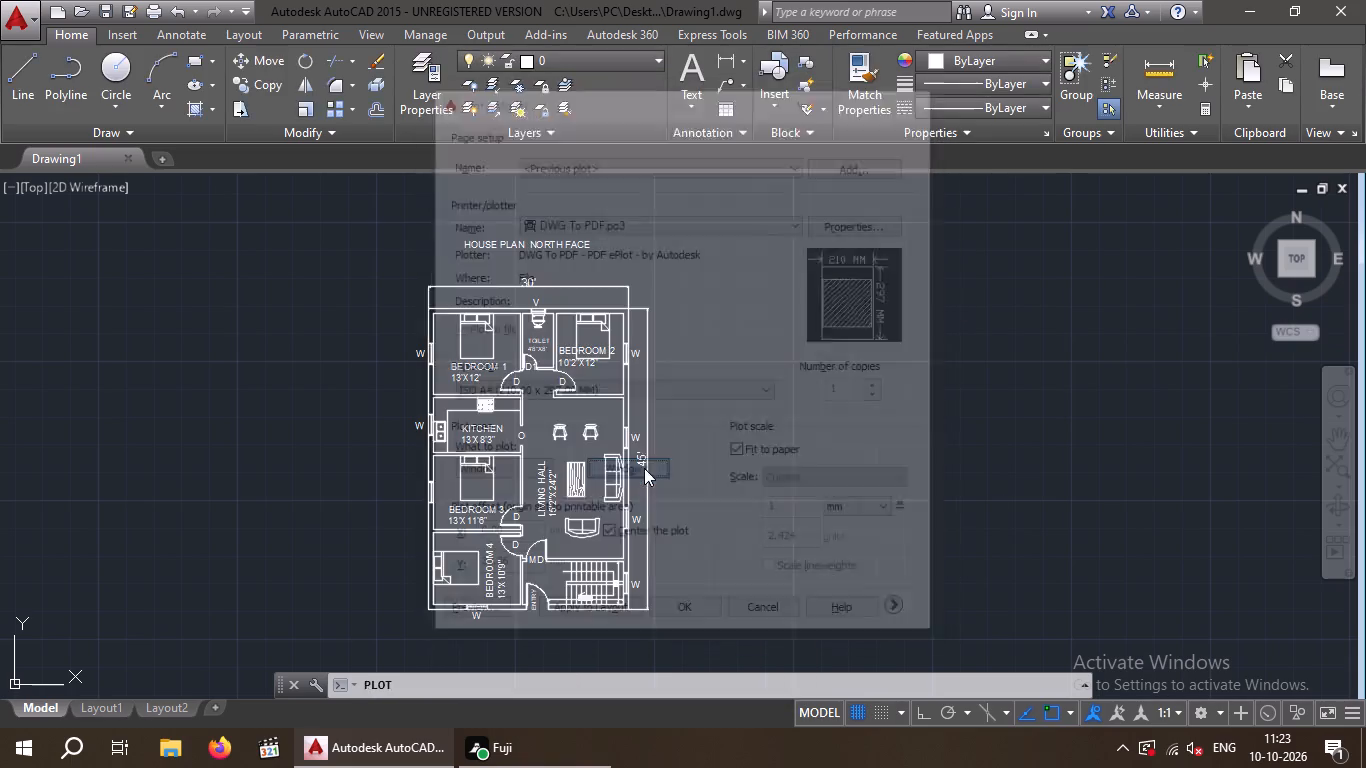
left_click(382, 203)
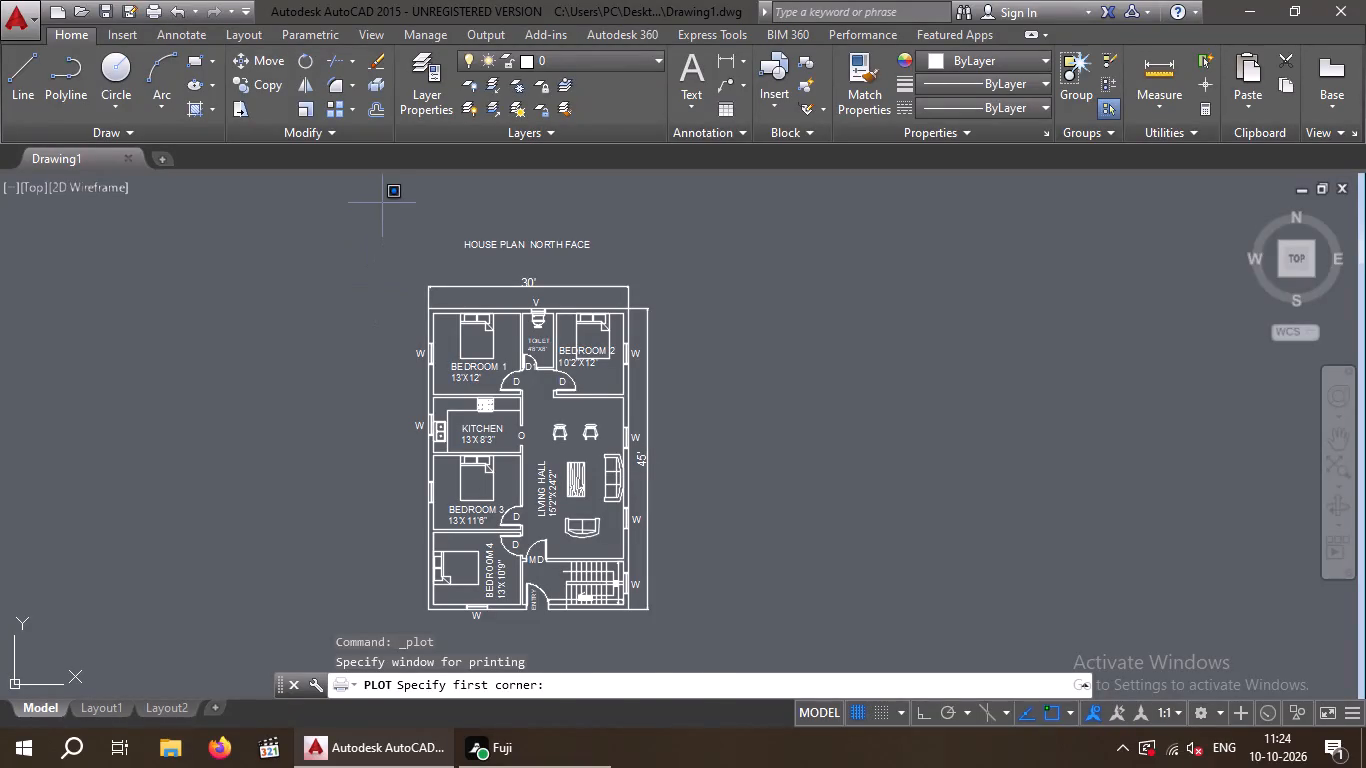
left_click(674, 632)
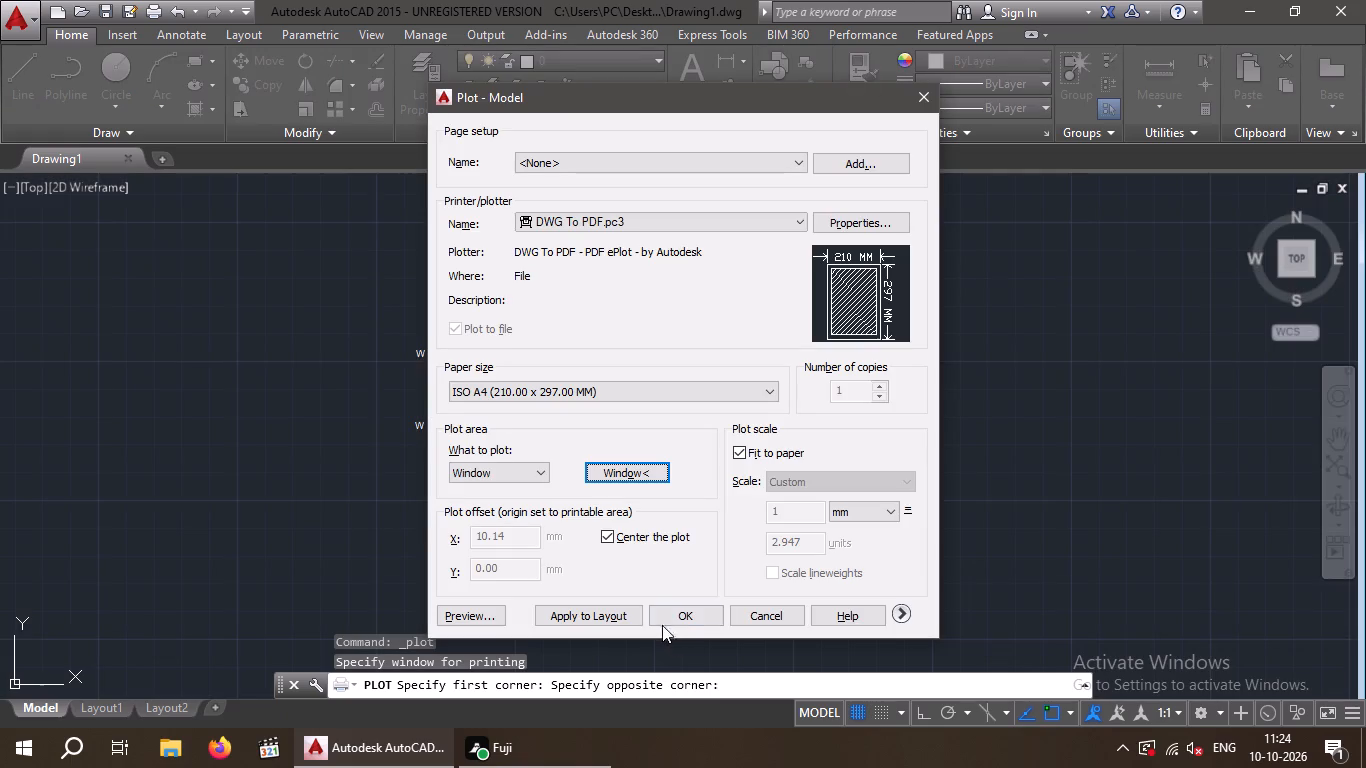
left_click(480, 617)
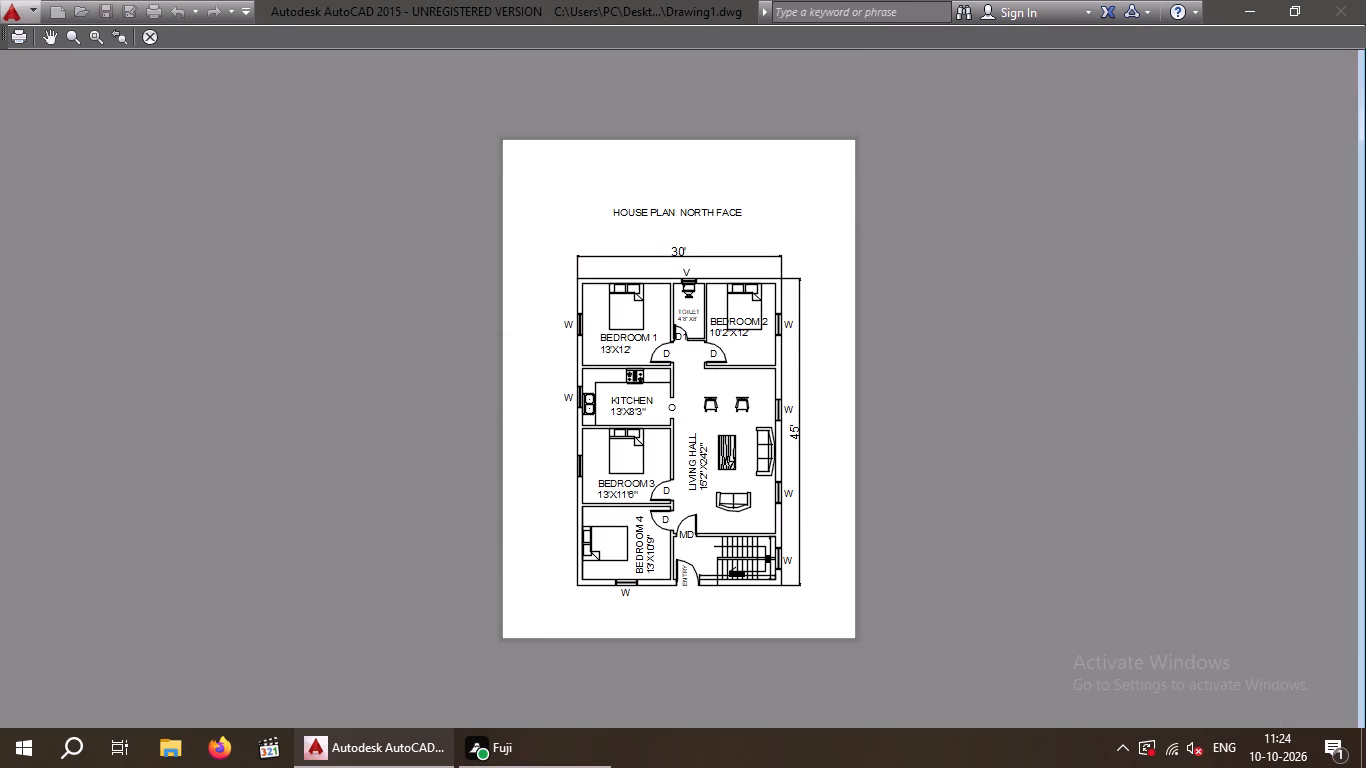
Plot the previewed sheet to Drawing1-Model.pdf in the personally named folder on the Desktop.
left_click(13, 37)
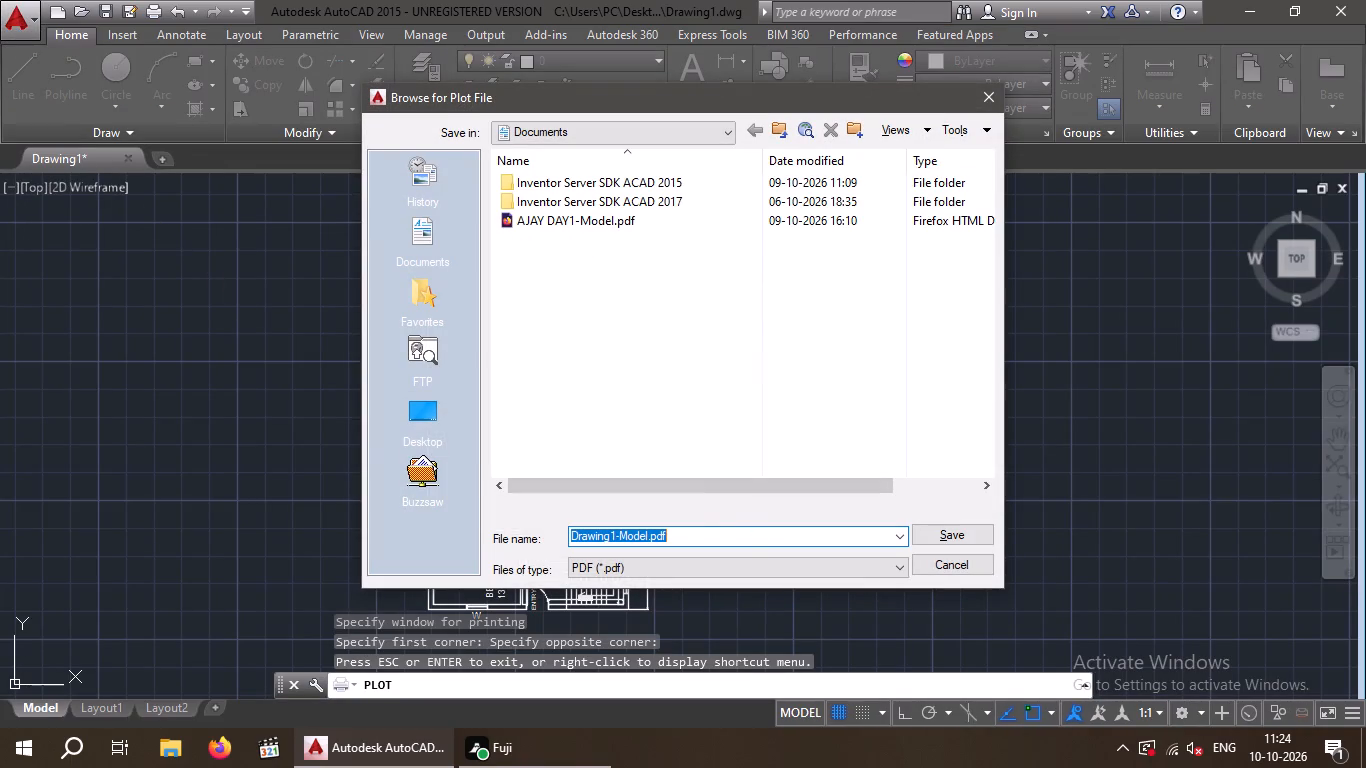
left_click(416, 406)
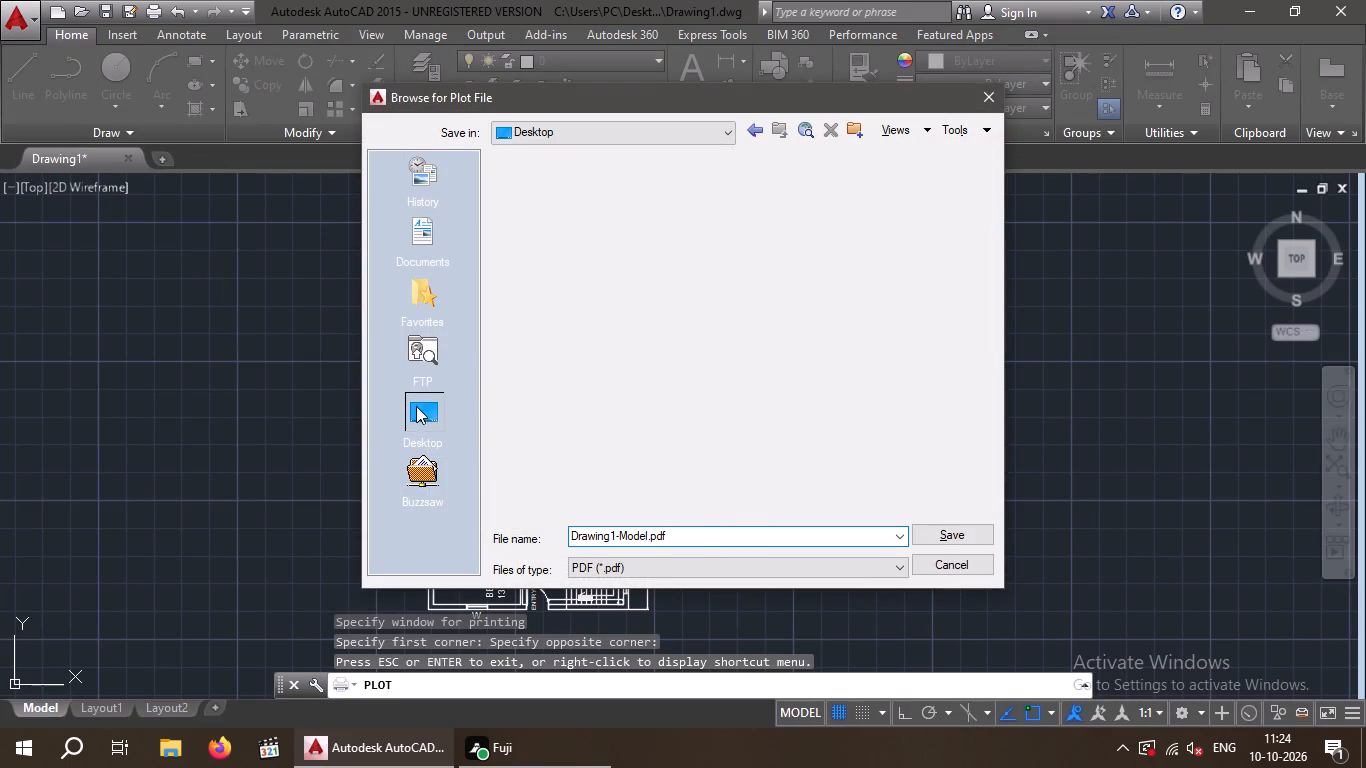
left_click(536, 255)
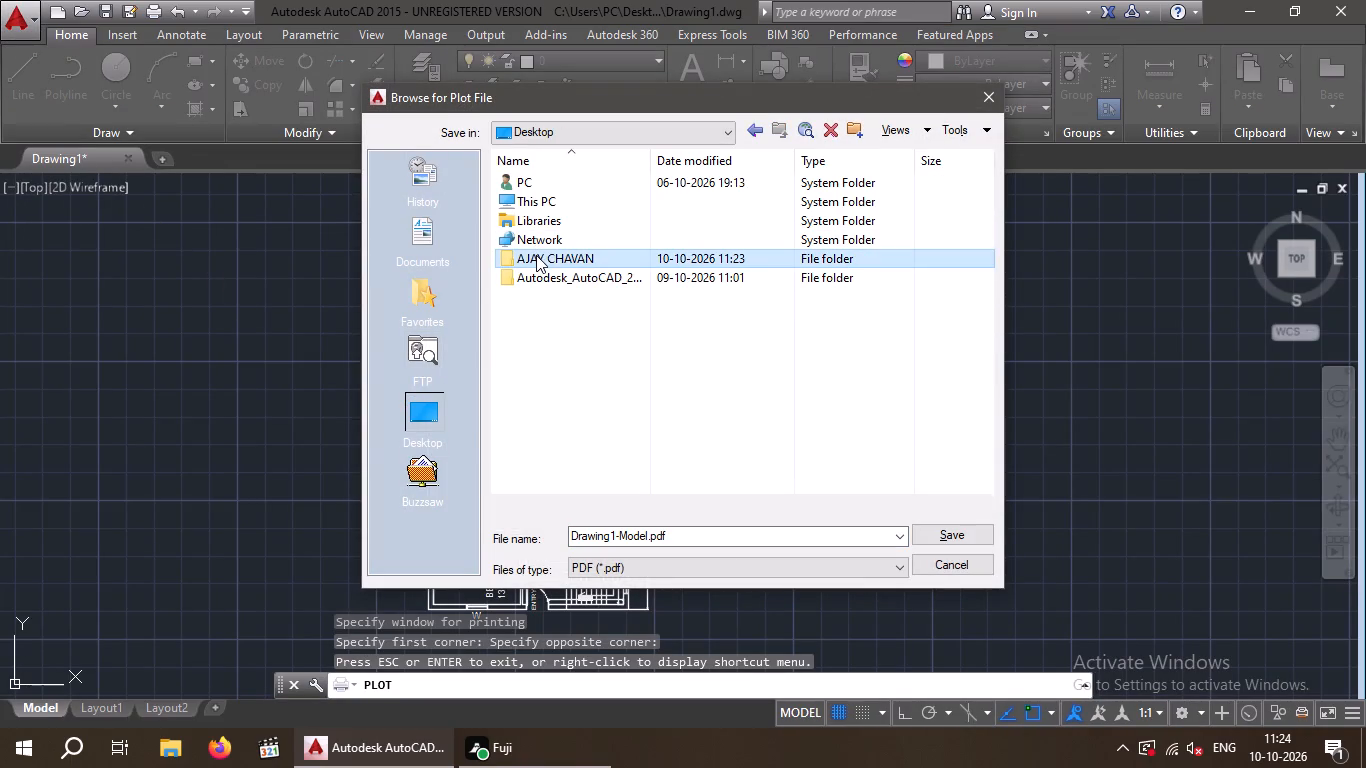
double_click(538, 257)
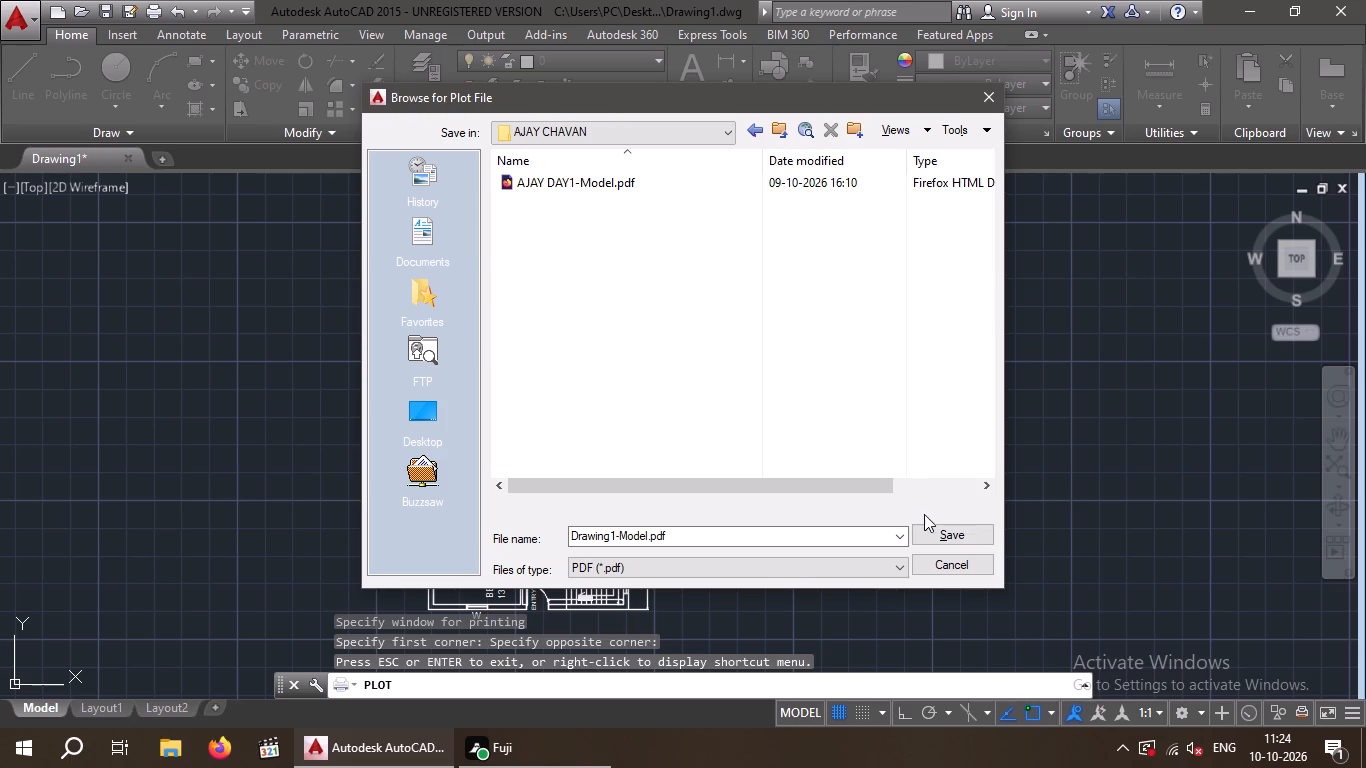
left_click(932, 529)
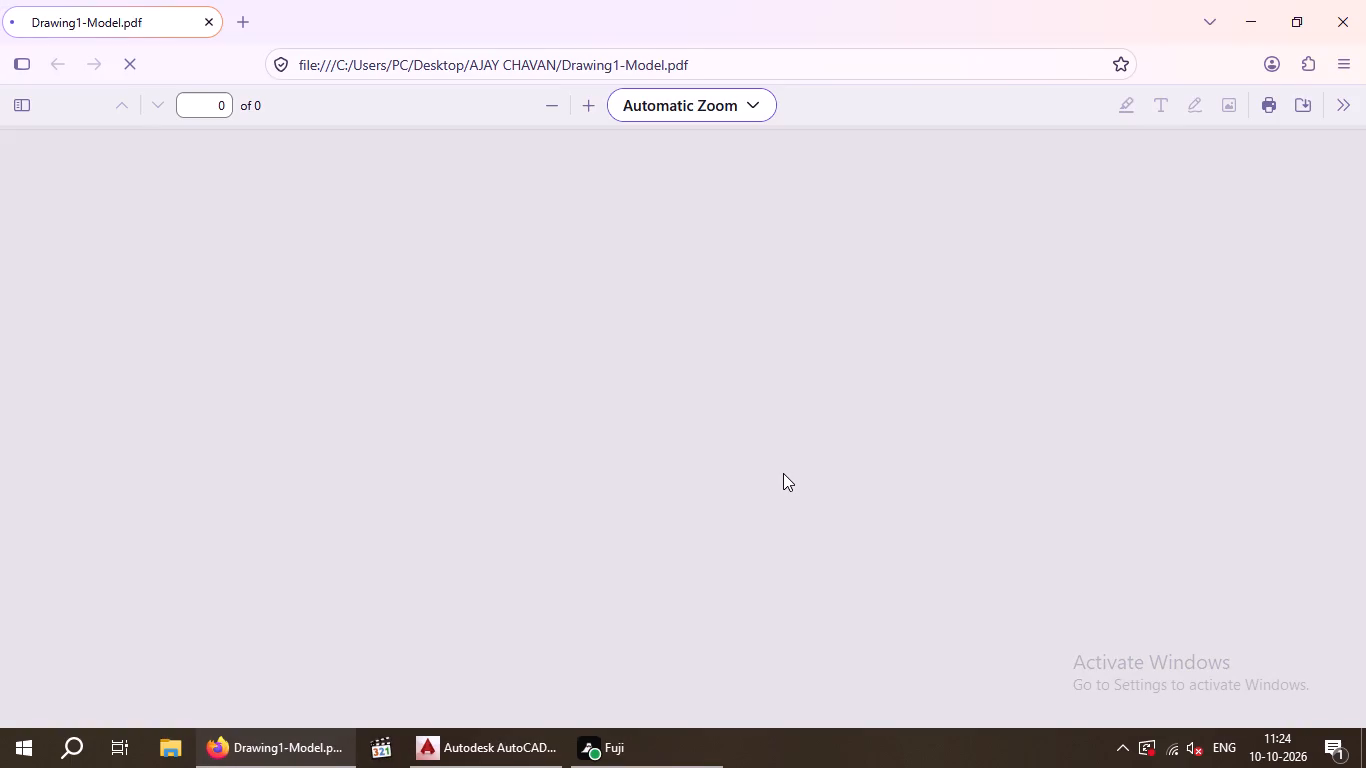
Examine the plotted PDF in Firefox, checking the room labels, furniture and dimensions across the plan.
scroll(753, 471, "down", 5)
middle_click(753, 470)
middle_click(745, 469)
scroll(730, 462, "down", 3)
scroll(730, 462, "up", 1)
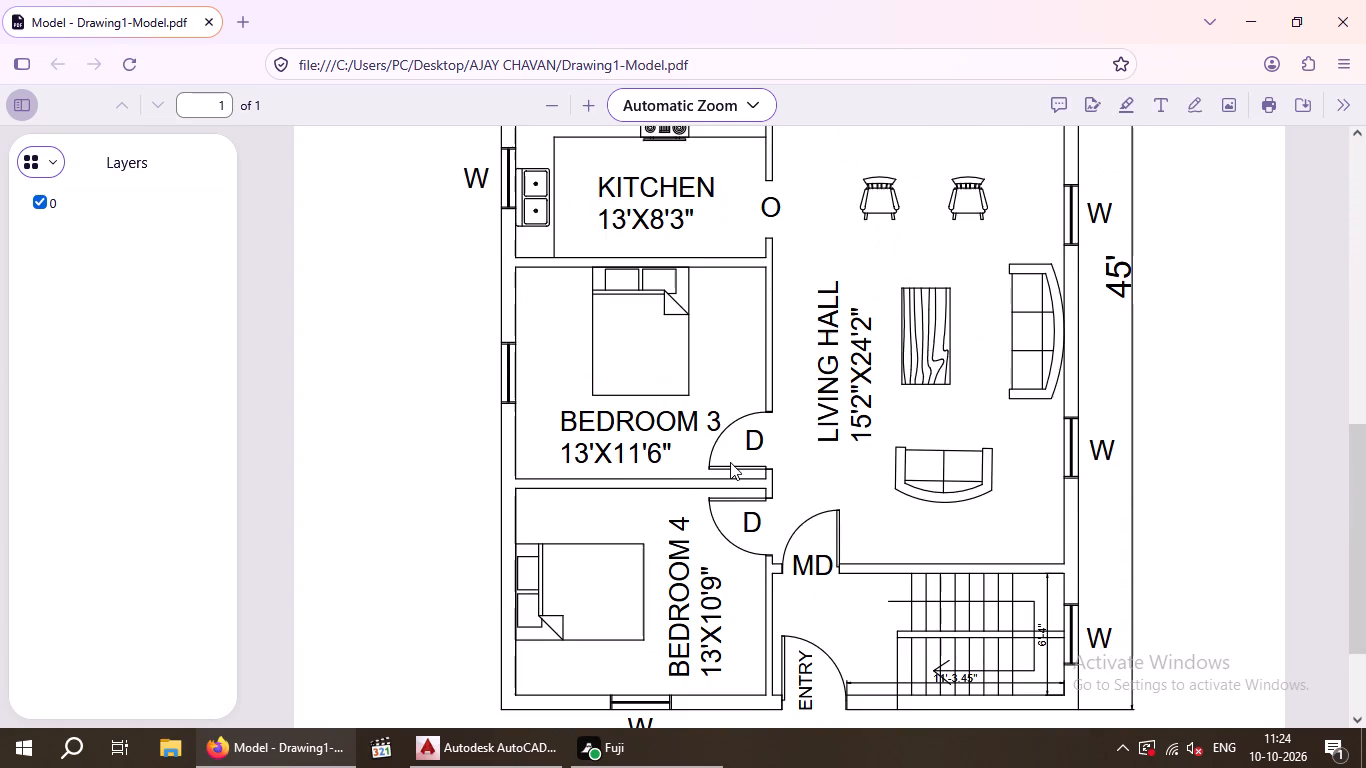
scroll(730, 462, "down", 3)
scroll(711, 503, "up", 3)
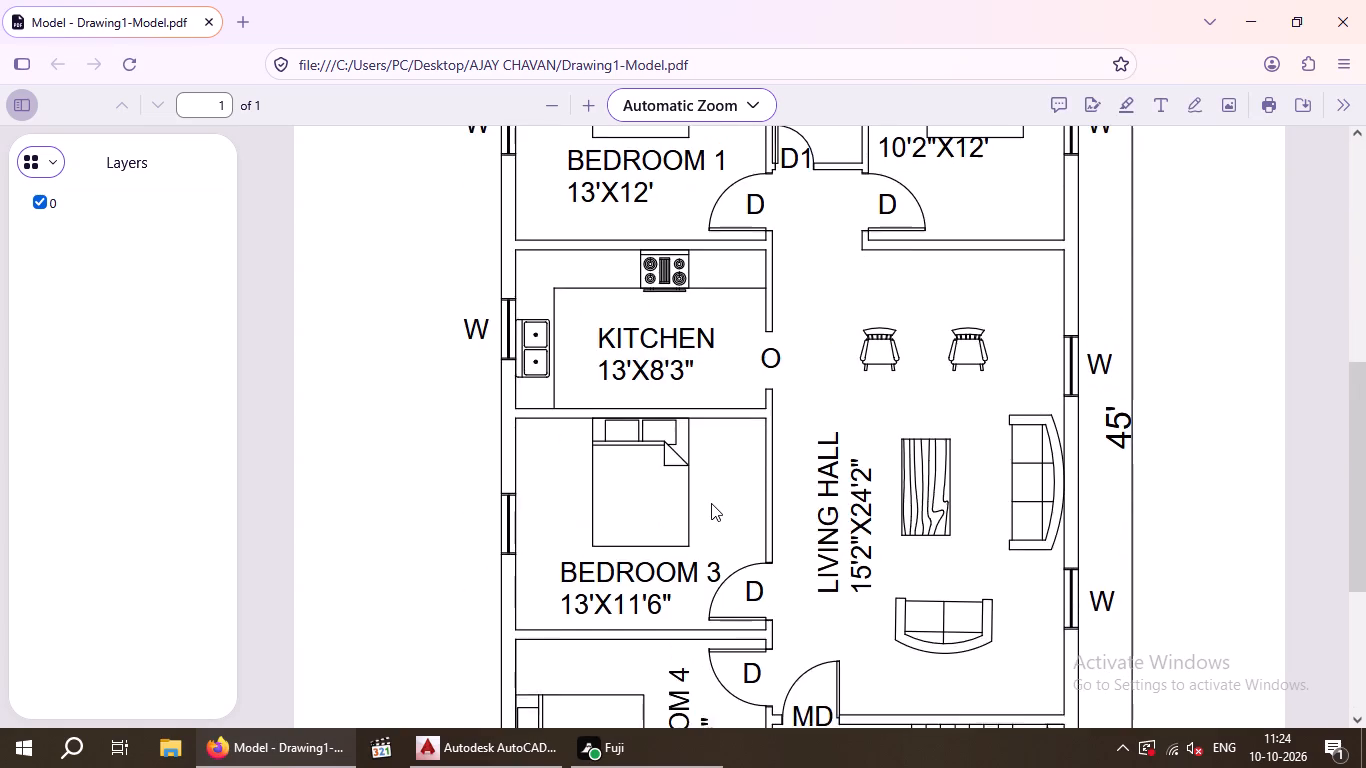
scroll(711, 503, "up", 2)
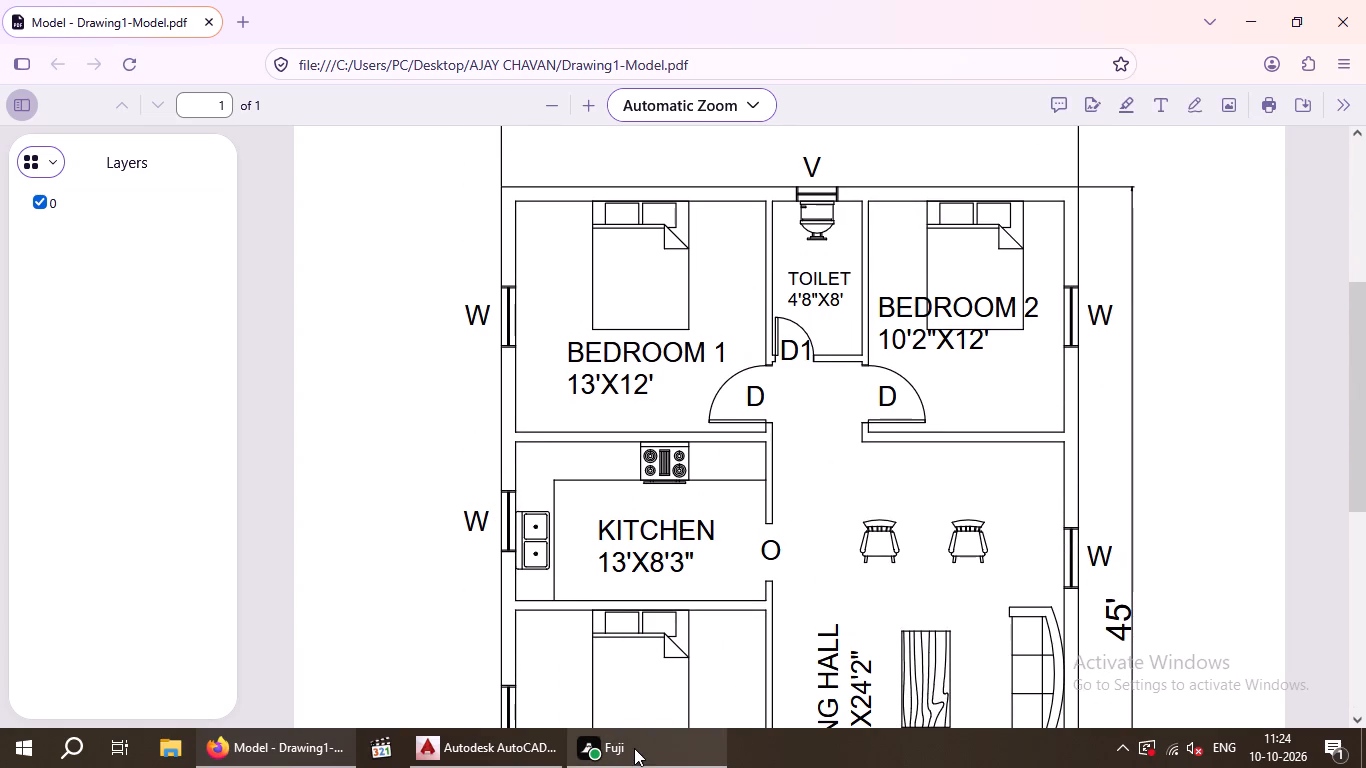